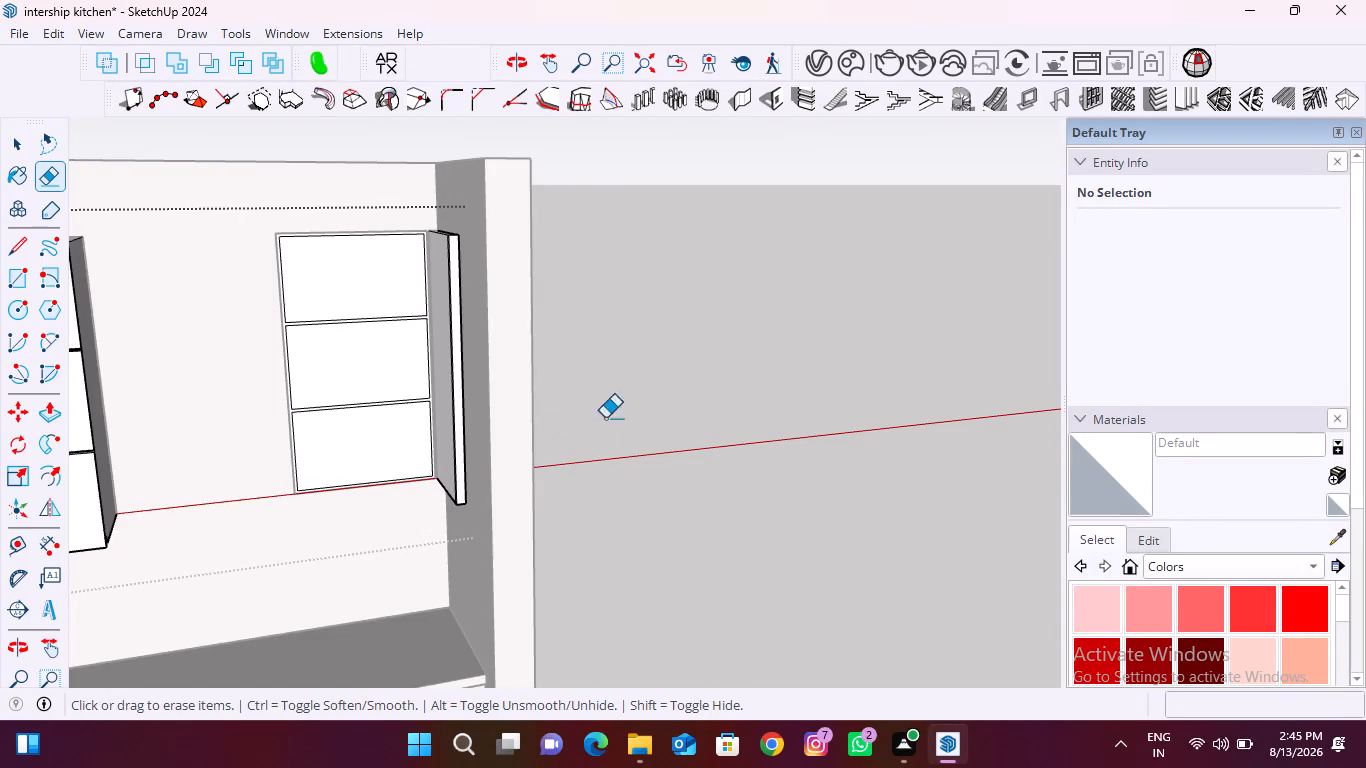
Push/Pull the continuous 12 mm frame of the bay panel outward 325 mm to form an open unit with three compartments.
{"action": "scroll", "coordinate": [427, 415], "scroll_direction": "up", "scroll_amount": 9}
{"action": "scroll", "coordinate": [426, 415], "scroll_direction": "down", "scroll_amount": 9}
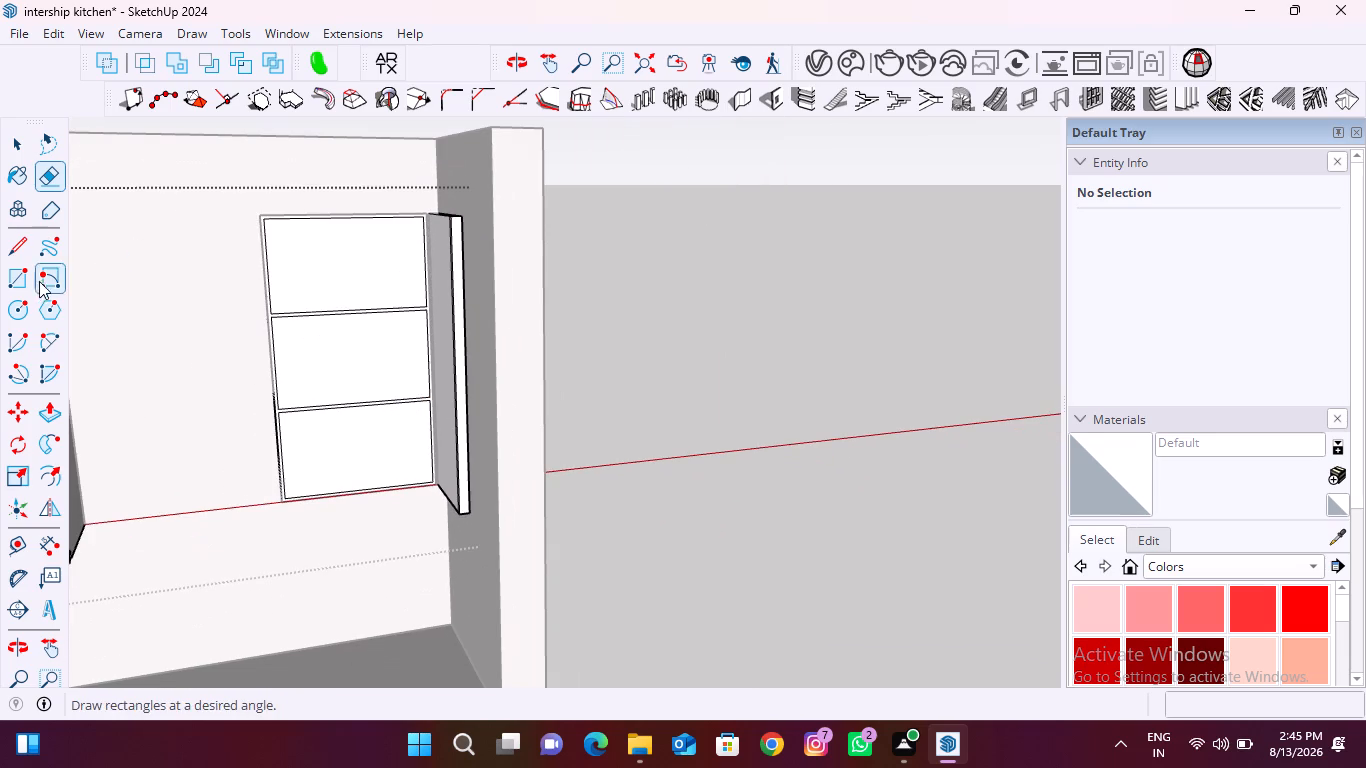
{"action": "left_click", "coordinate": [39, 407]}
{"action": "scroll", "coordinate": [284, 307], "scroll_direction": "up", "scroll_amount": 2}
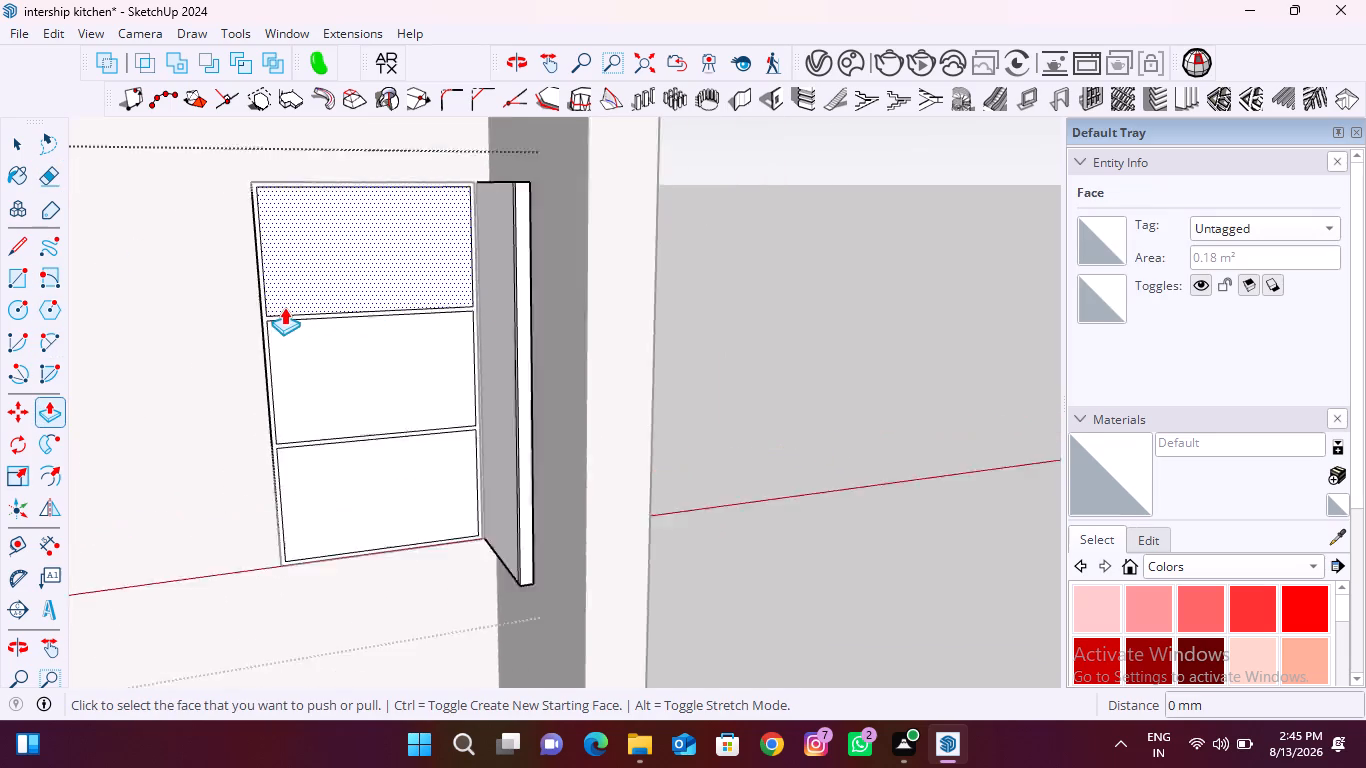
{"action": "scroll", "coordinate": [284, 307], "scroll_direction": "up", "scroll_amount": 15}
{"action": "left_click", "coordinate": [229, 363]}
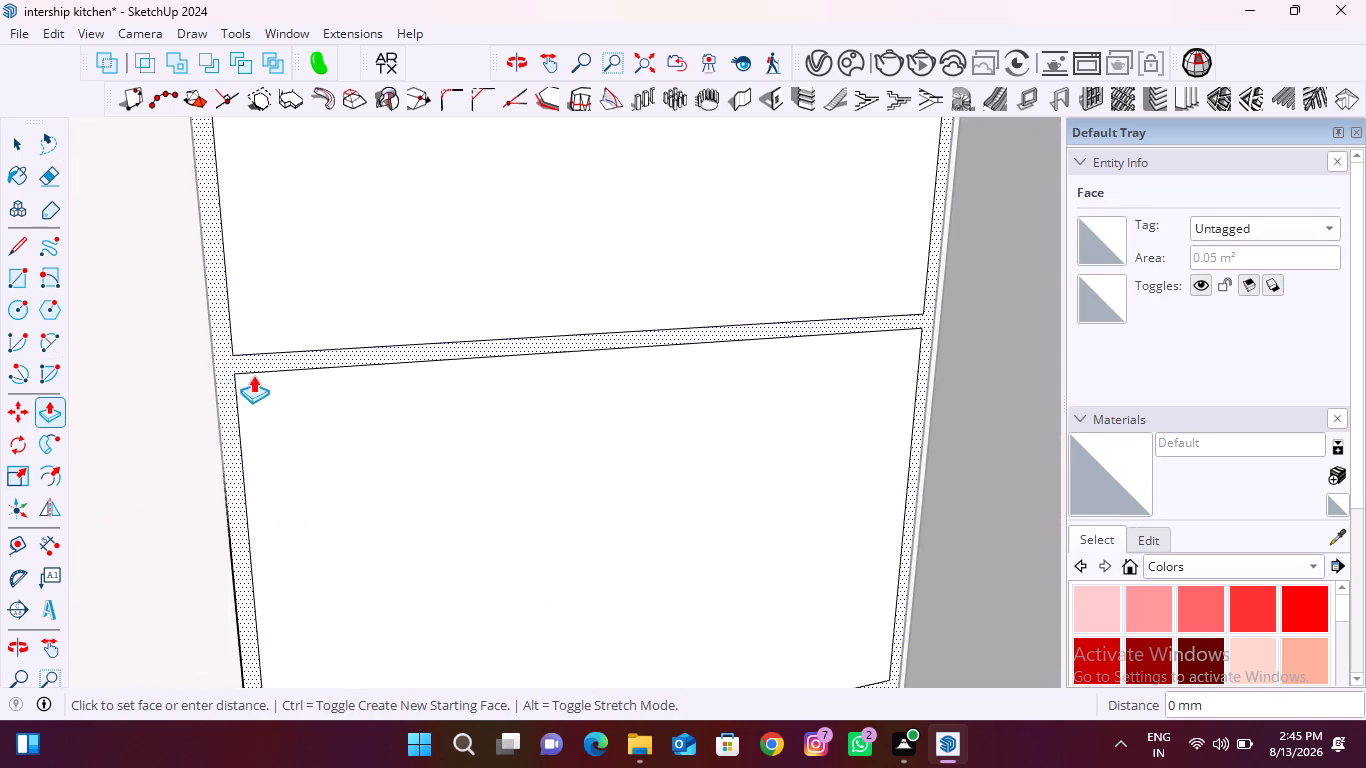
{"action": "scroll", "coordinate": [270, 392], "scroll_direction": "down", "scroll_amount": 13}
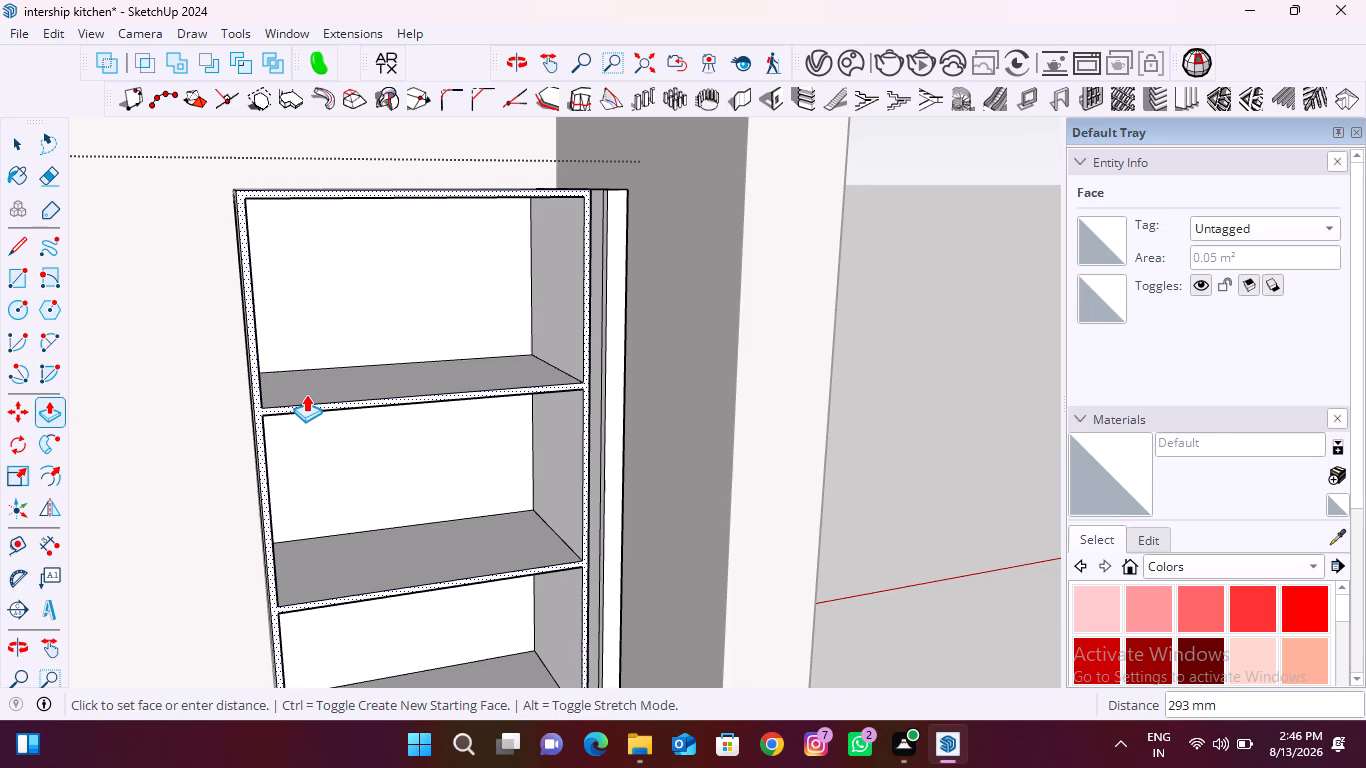
{"action": "type", "text": "325"}
{"action": "key", "text": "Return"}
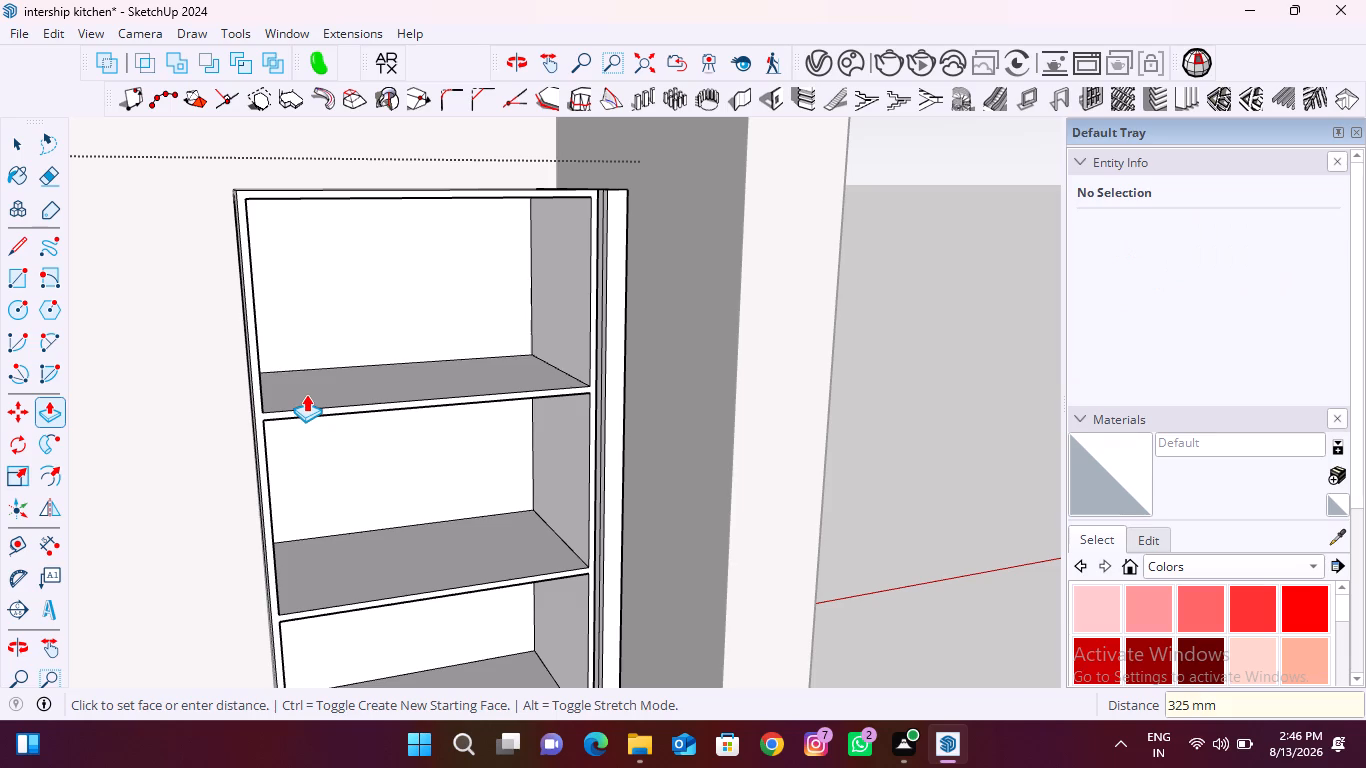
Inspect the extruded three-compartment shelf unit from the front, side and below.
{"action": "middle_click_drag", "start_coordinate": [377, 366], "coordinate": [398, 352]}
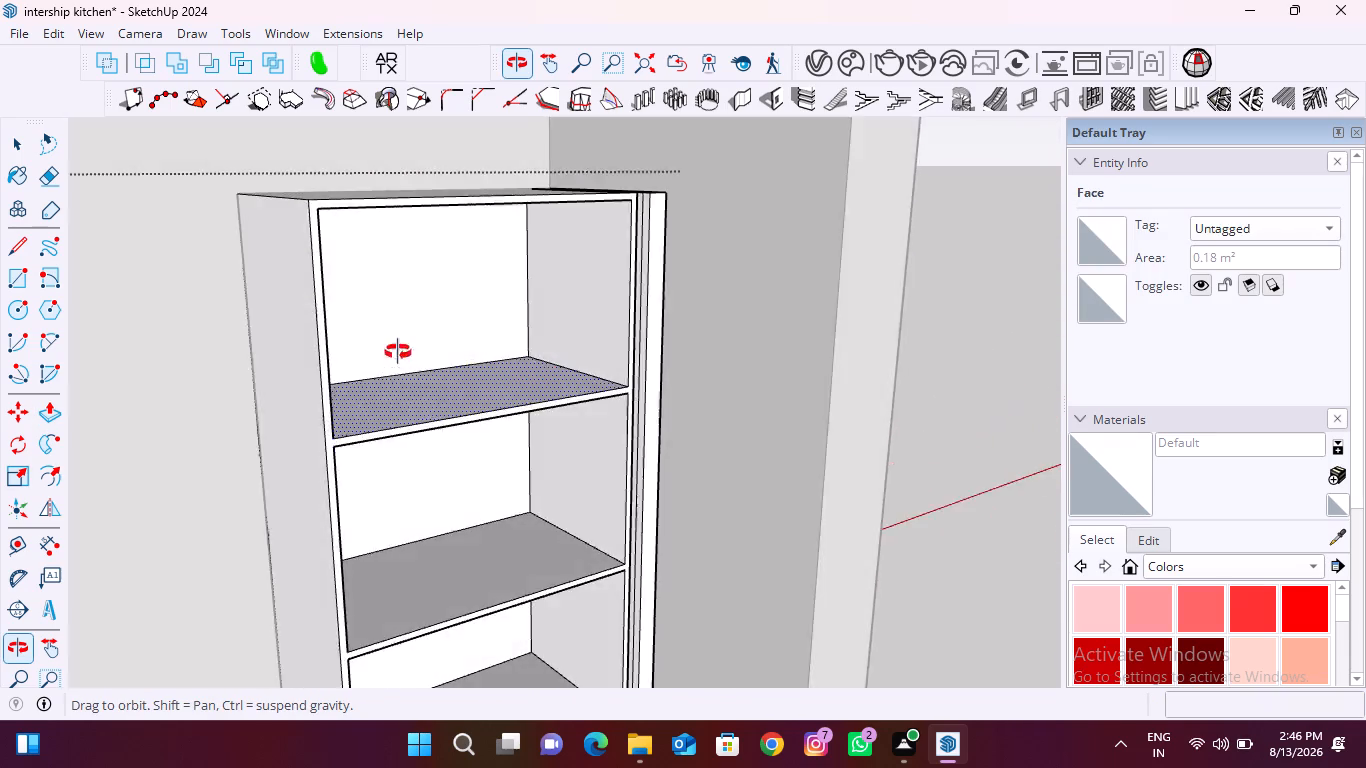
{"action": "middle_click_drag", "start_coordinate": [398, 352], "coordinate": [285, 321]}
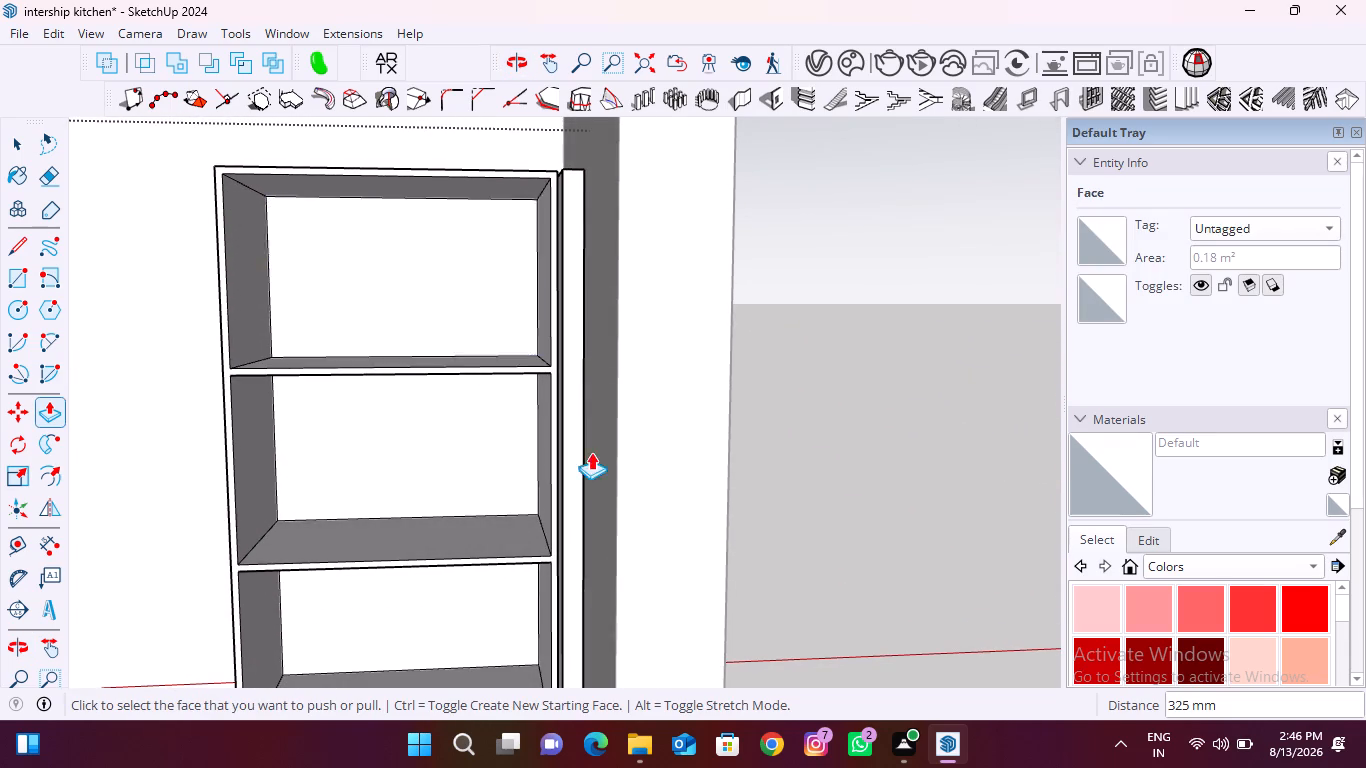
{"action": "scroll", "coordinate": [587, 452], "scroll_direction": "down", "scroll_amount": 4}
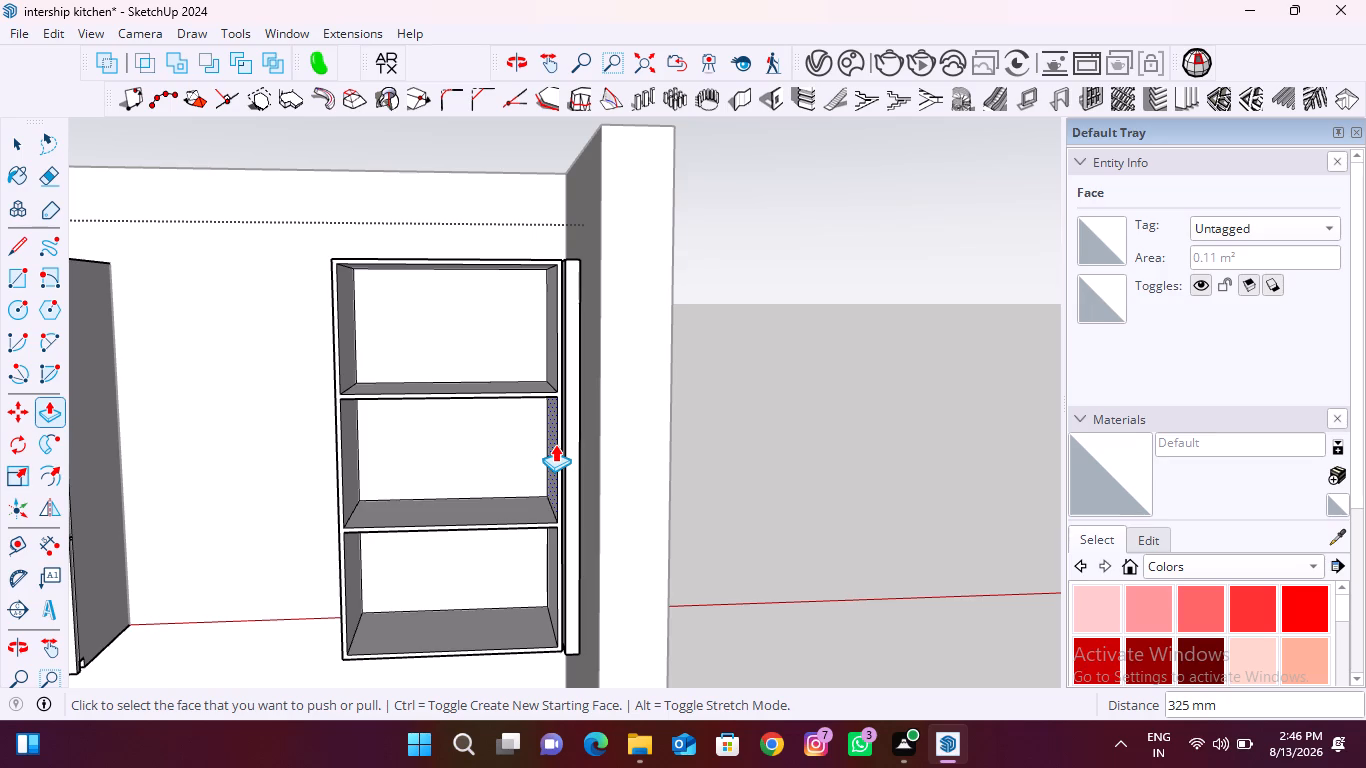
{"action": "key", "text": "space"}
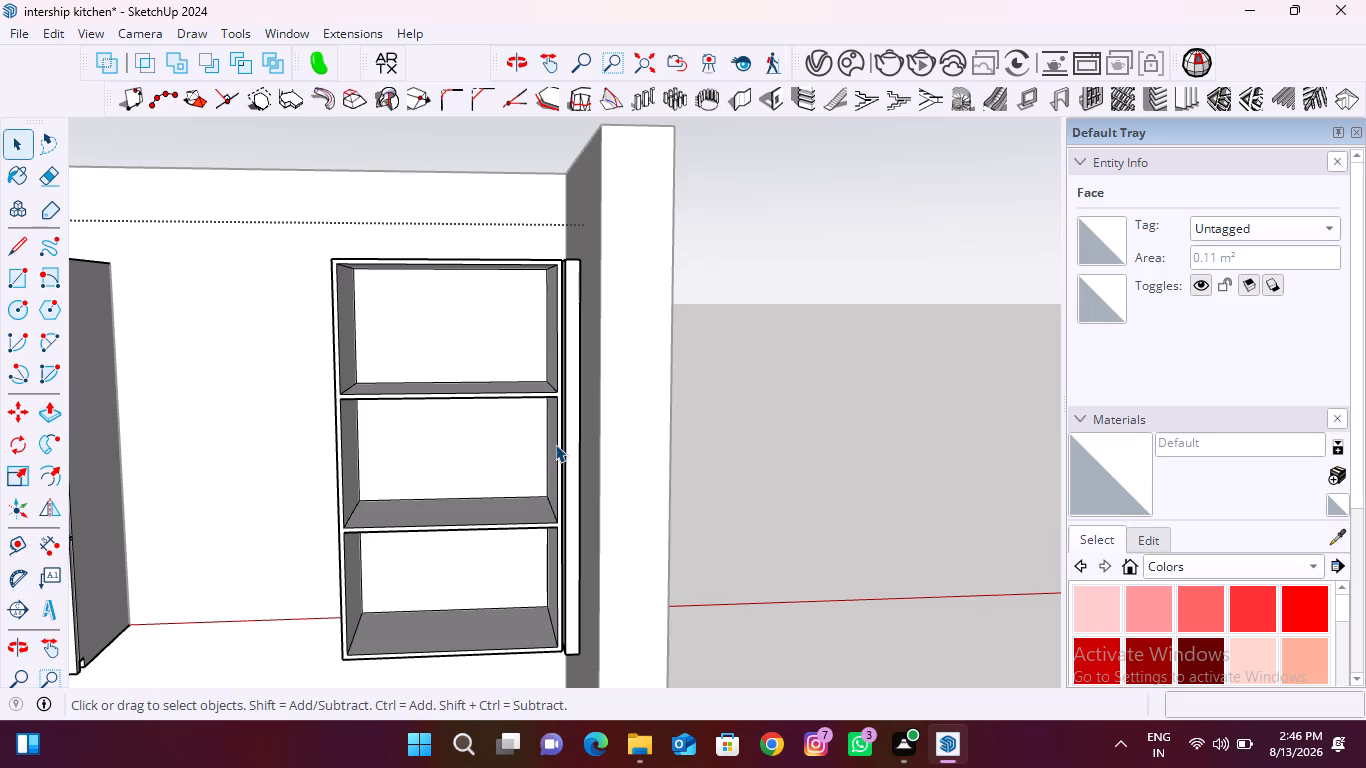
{"action": "middle_click_drag", "start_coordinate": [495, 538], "coordinate": [650, 388]}
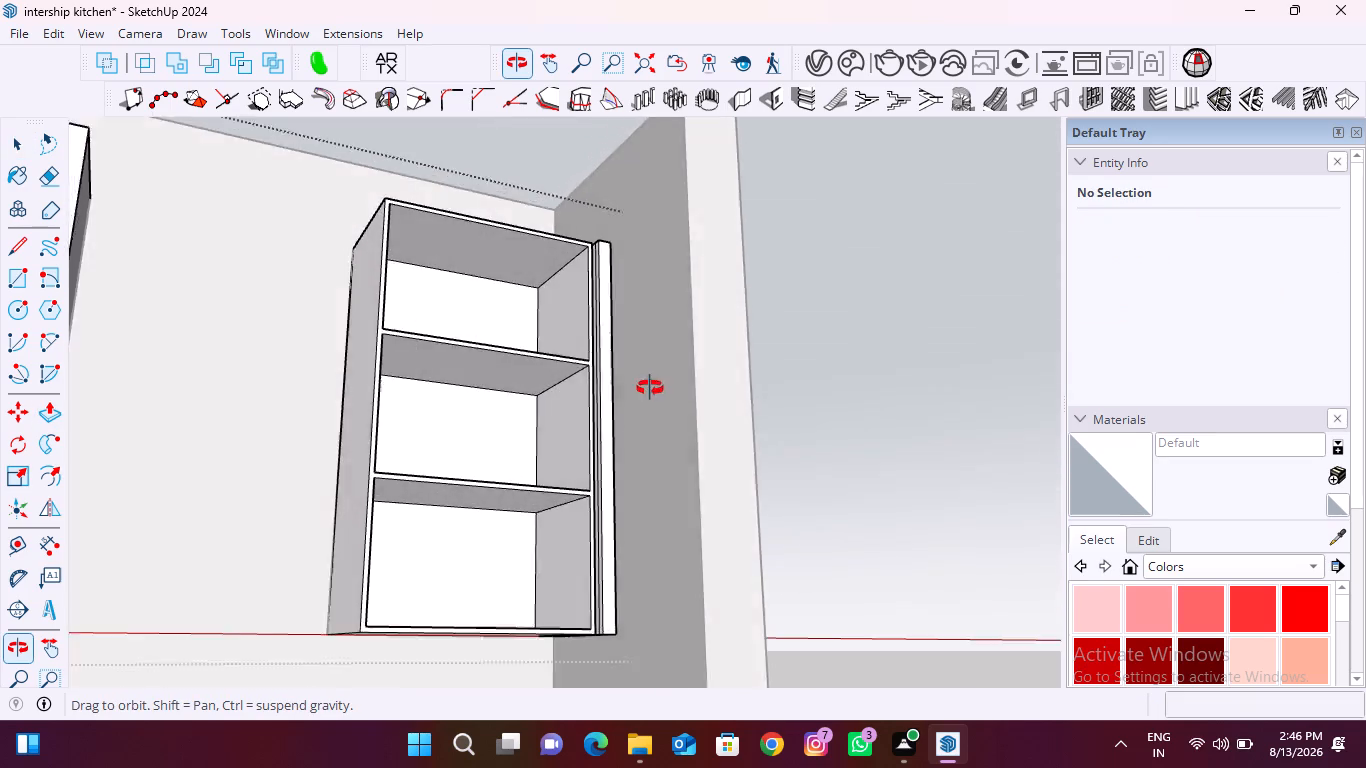
{"action": "middle_click_drag", "start_coordinate": [650, 388], "coordinate": [633, 505]}
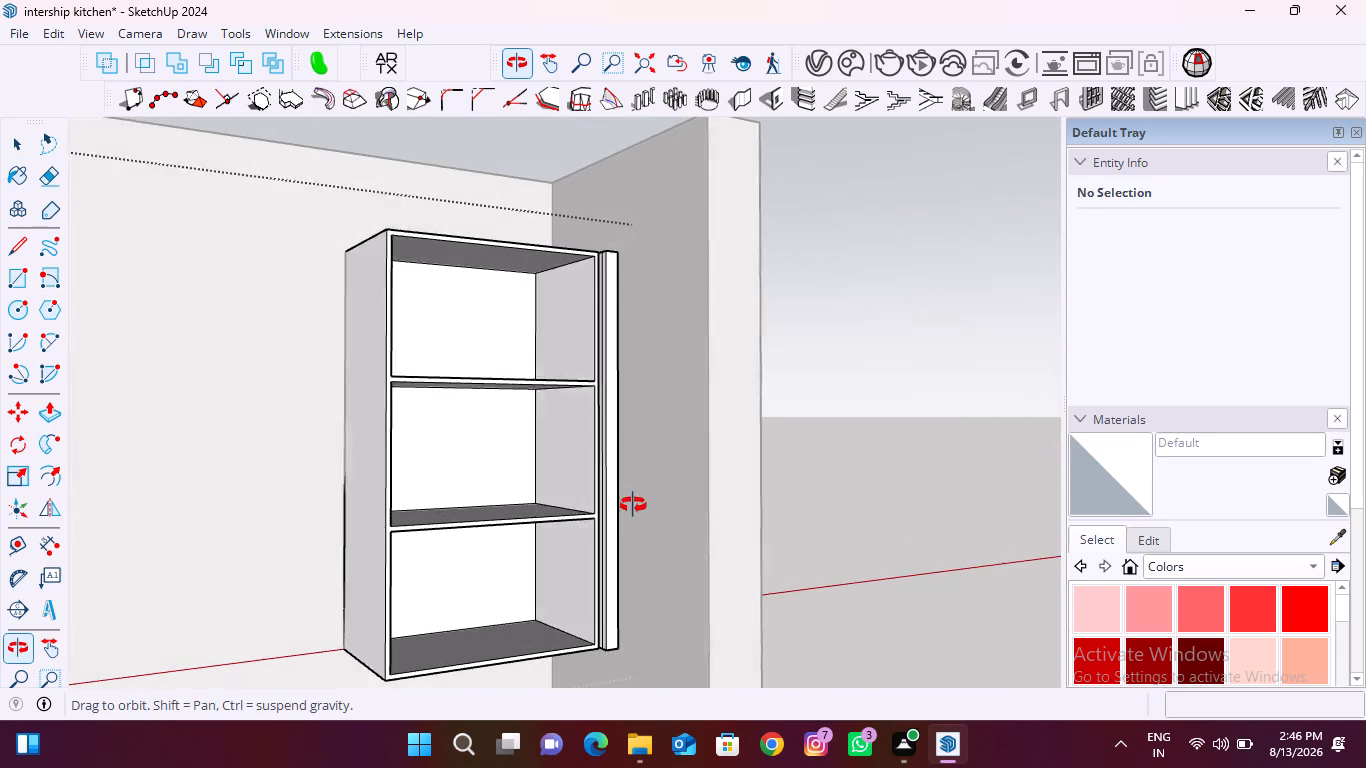
{"action": "middle_click_drag", "start_coordinate": [633, 505], "coordinate": [631, 507]}
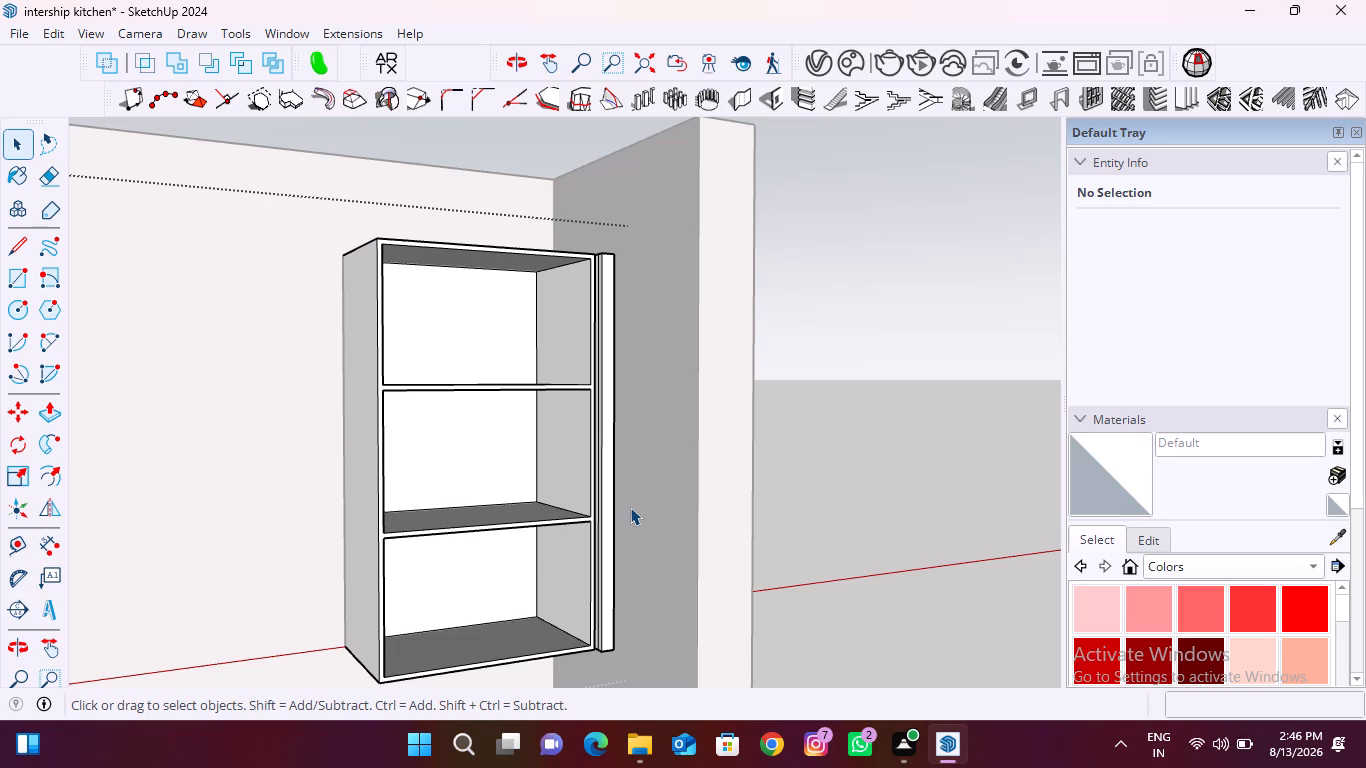
{"action": "scroll", "coordinate": [439, 421], "scroll_direction": "down", "scroll_amount": 5}
{"action": "middle_click_drag", "start_coordinate": [479, 591], "coordinate": [482, 451]}
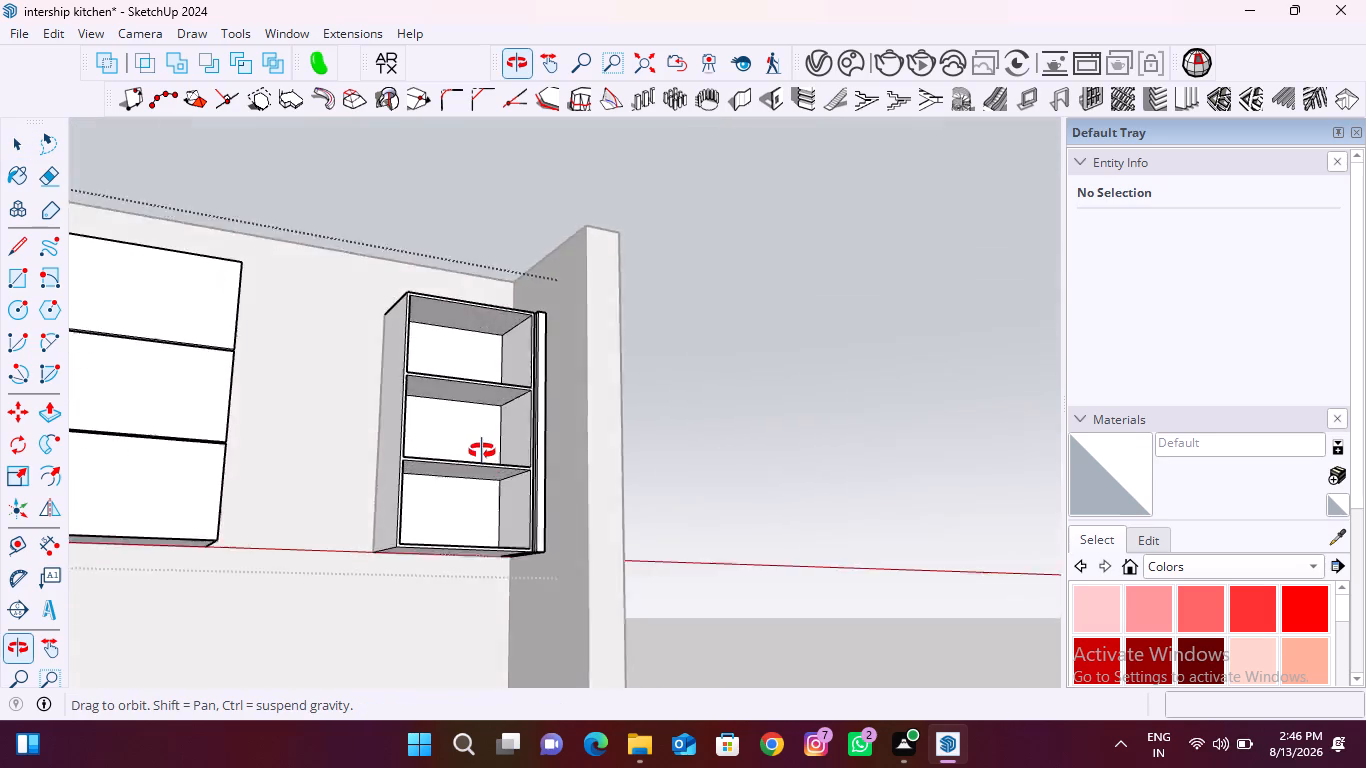
{"action": "middle_click_drag", "start_coordinate": [482, 451], "coordinate": [561, 391]}
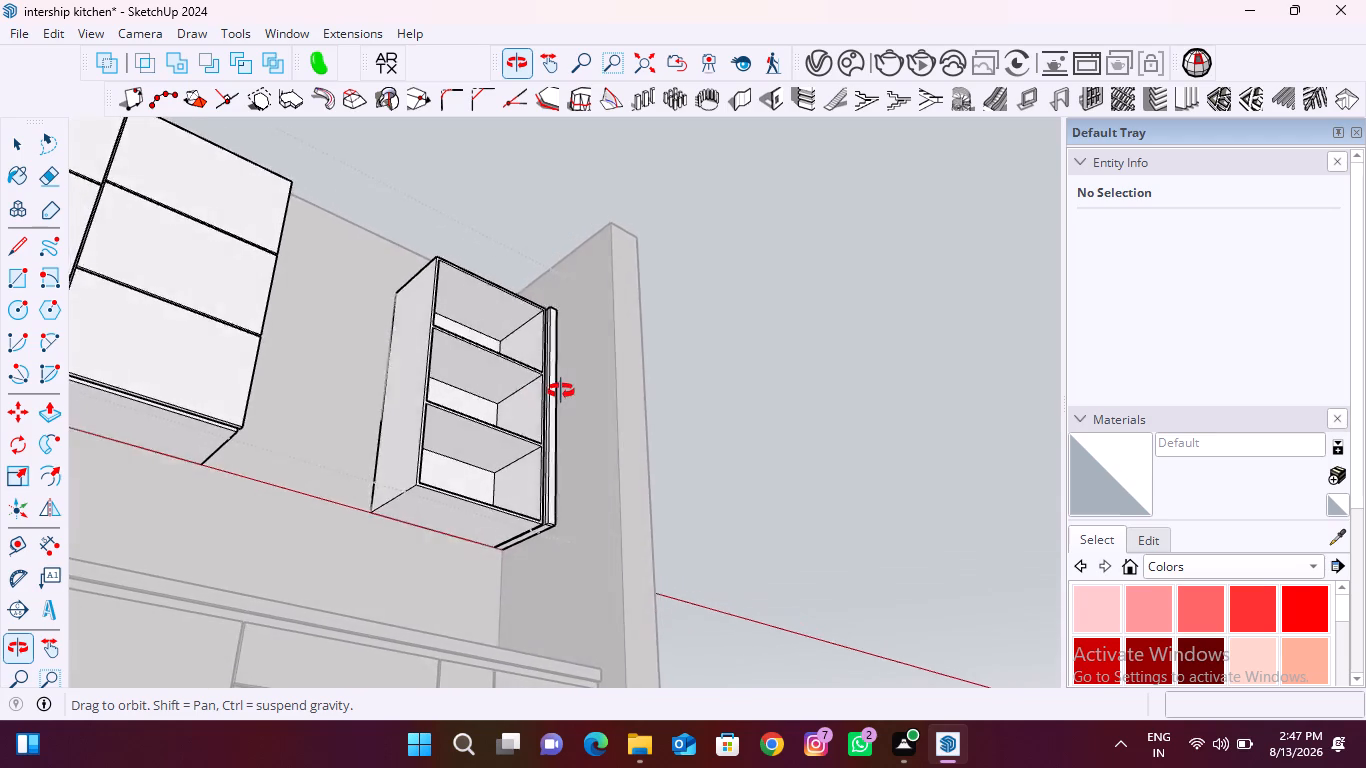
{"action": "middle_click_drag", "start_coordinate": [561, 391], "coordinate": [579, 405]}
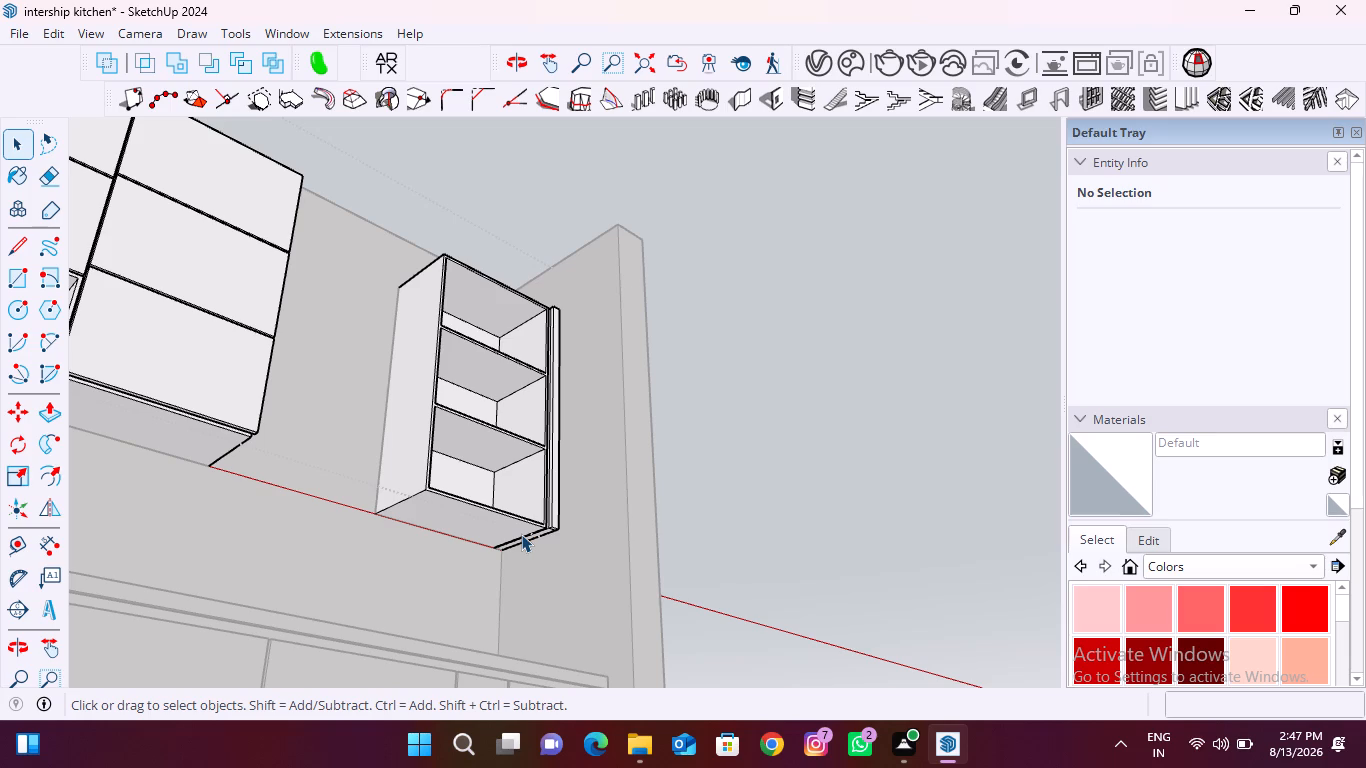
Push/Pull the recessed groove face beneath the closed three-shutter wall cabinet to fill it flush with the cabinet's underside.
{"action": "scroll", "coordinate": [513, 492], "scroll_direction": "down", "scroll_amount": 3}
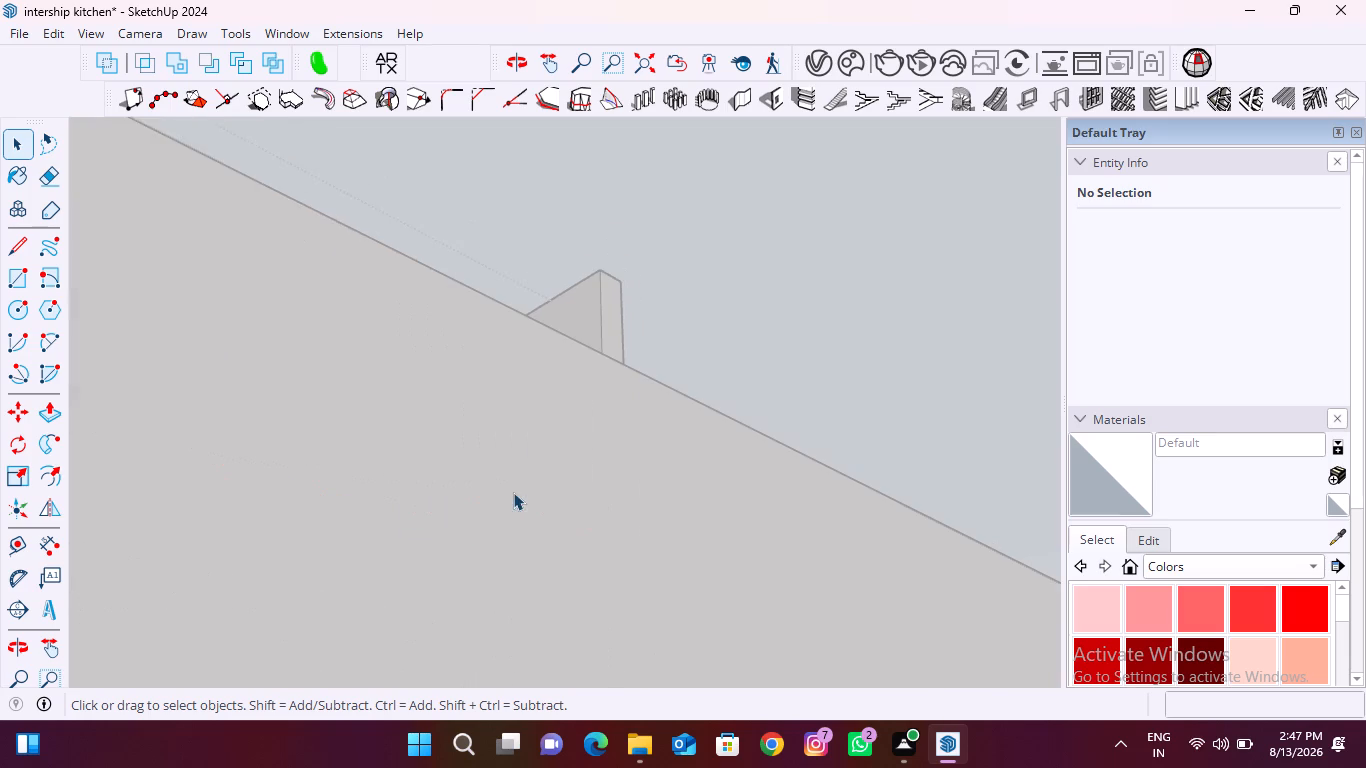
{"action": "scroll", "coordinate": [513, 492], "scroll_direction": "down", "scroll_amount": 2}
{"action": "scroll", "coordinate": [562, 366], "scroll_direction": "down", "scroll_amount": 1}
{"action": "middle_click_drag", "start_coordinate": [543, 361], "coordinate": [482, 497]}
{"action": "scroll", "coordinate": [533, 536], "scroll_direction": "down", "scroll_amount": 4}
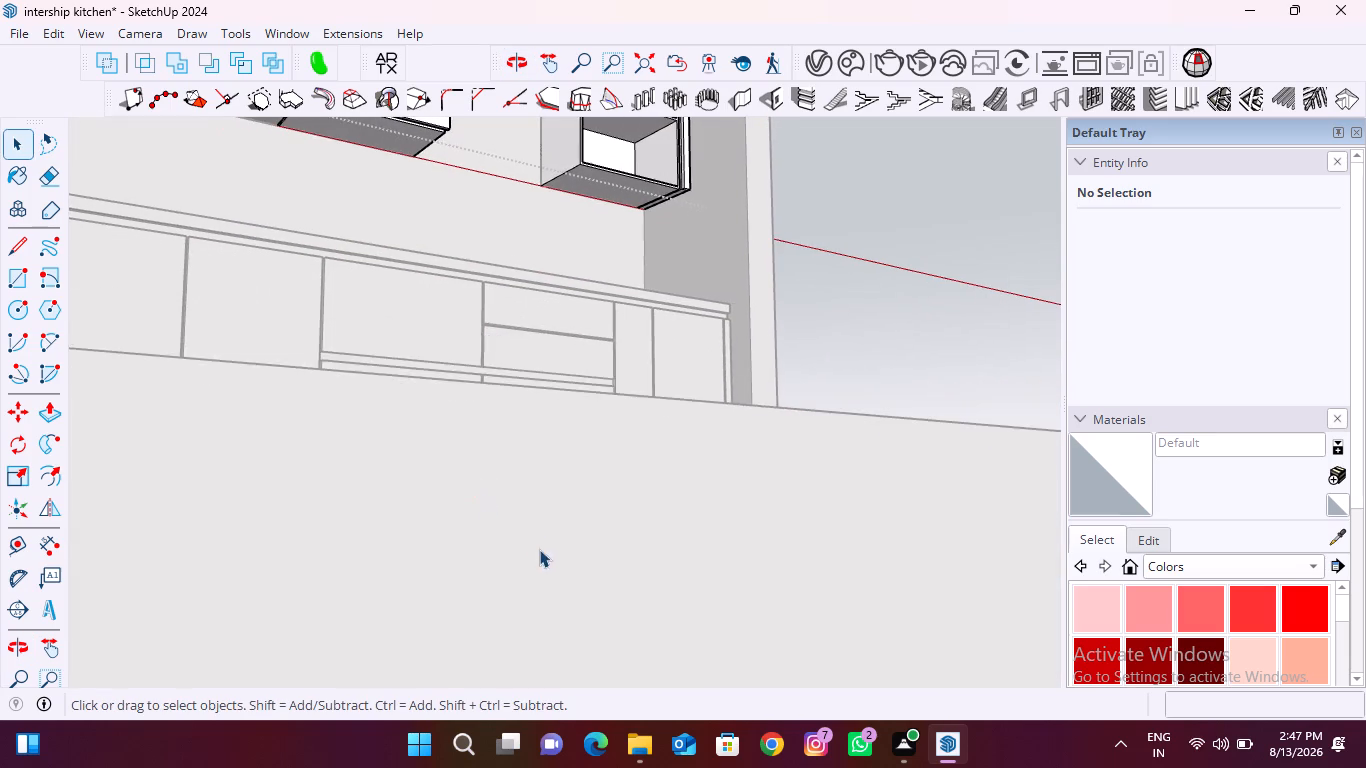
{"action": "scroll", "coordinate": [482, 437], "scroll_direction": "down", "scroll_amount": 20}
{"action": "scroll", "coordinate": [482, 437], "scroll_direction": "down", "scroll_amount": 3}
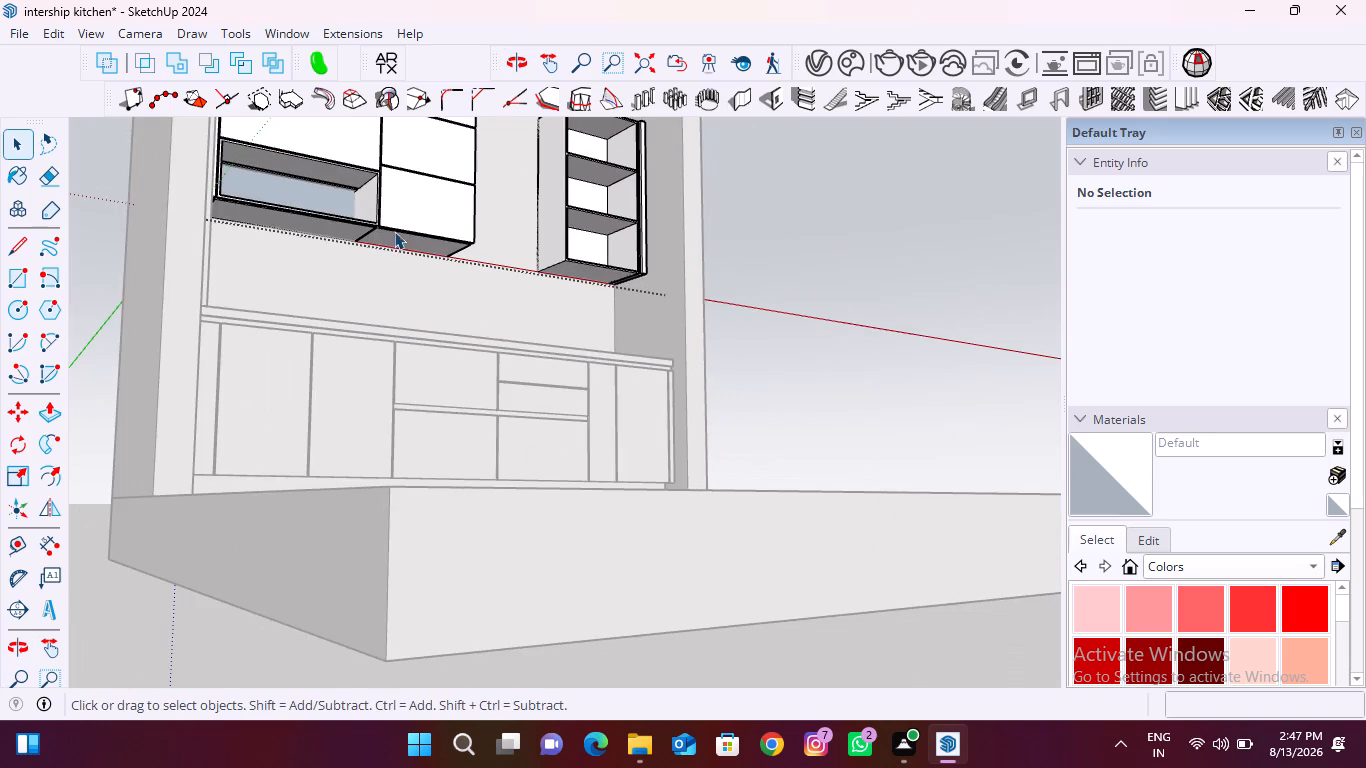
{"action": "scroll", "coordinate": [394, 231], "scroll_direction": "up", "scroll_amount": 18}
{"action": "middle_click_drag", "start_coordinate": [404, 244], "coordinate": [469, 182]}
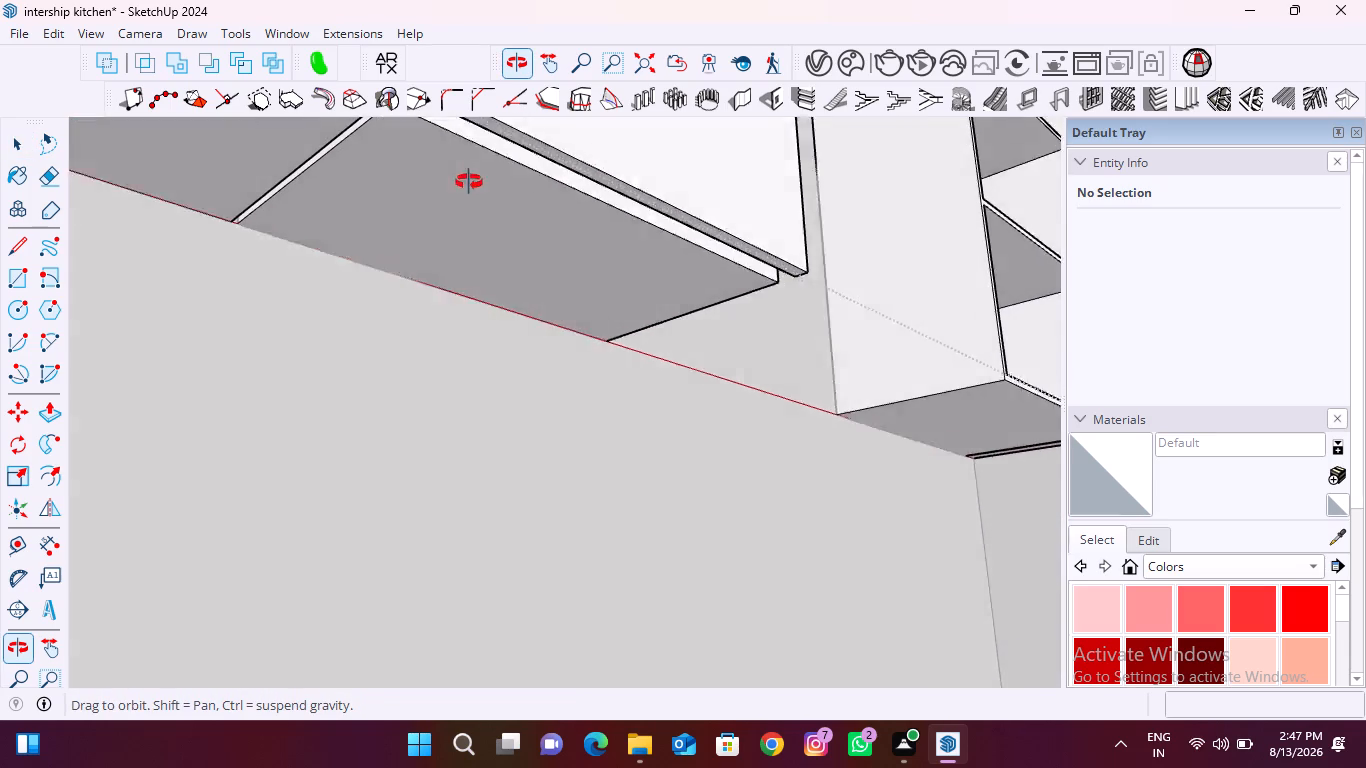
{"action": "middle_click_drag", "start_coordinate": [469, 182], "coordinate": [580, 199]}
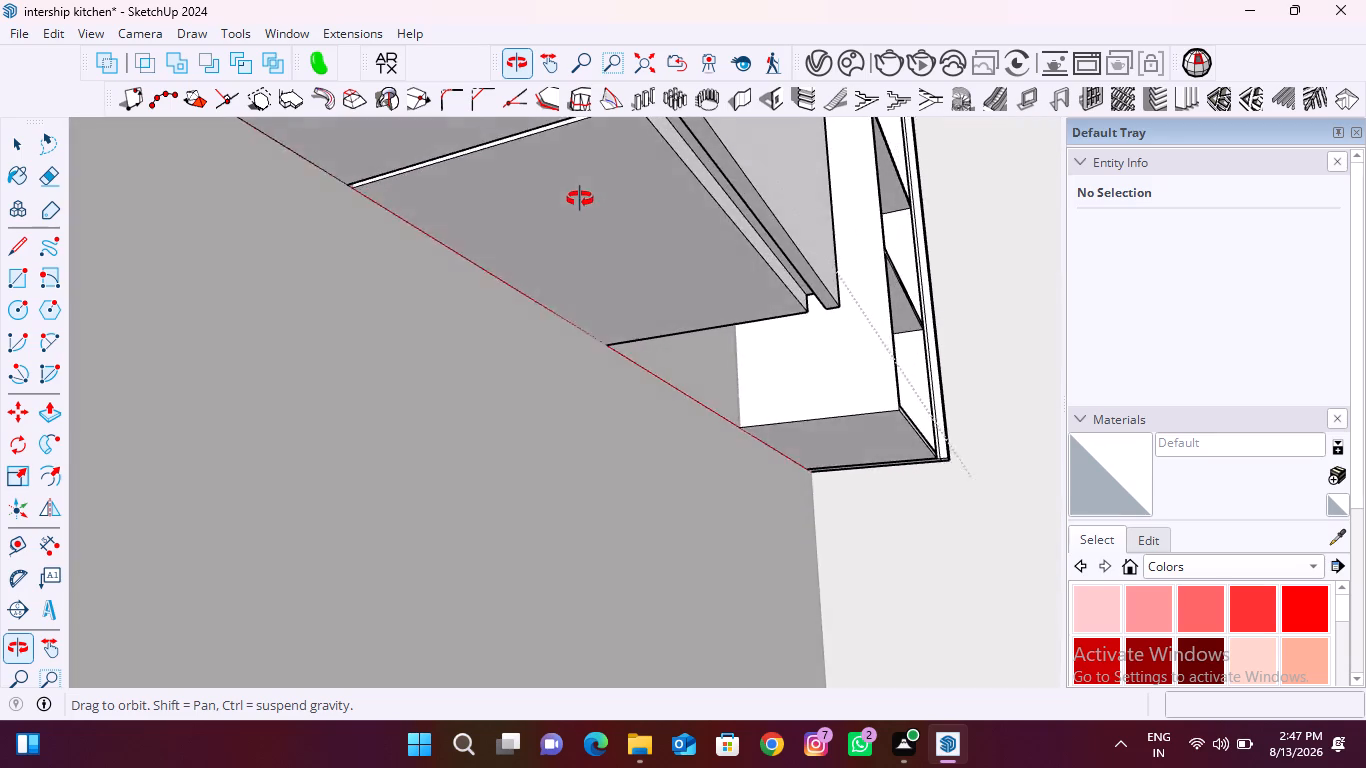
{"action": "middle_click_drag", "start_coordinate": [580, 199], "coordinate": [544, 300]}
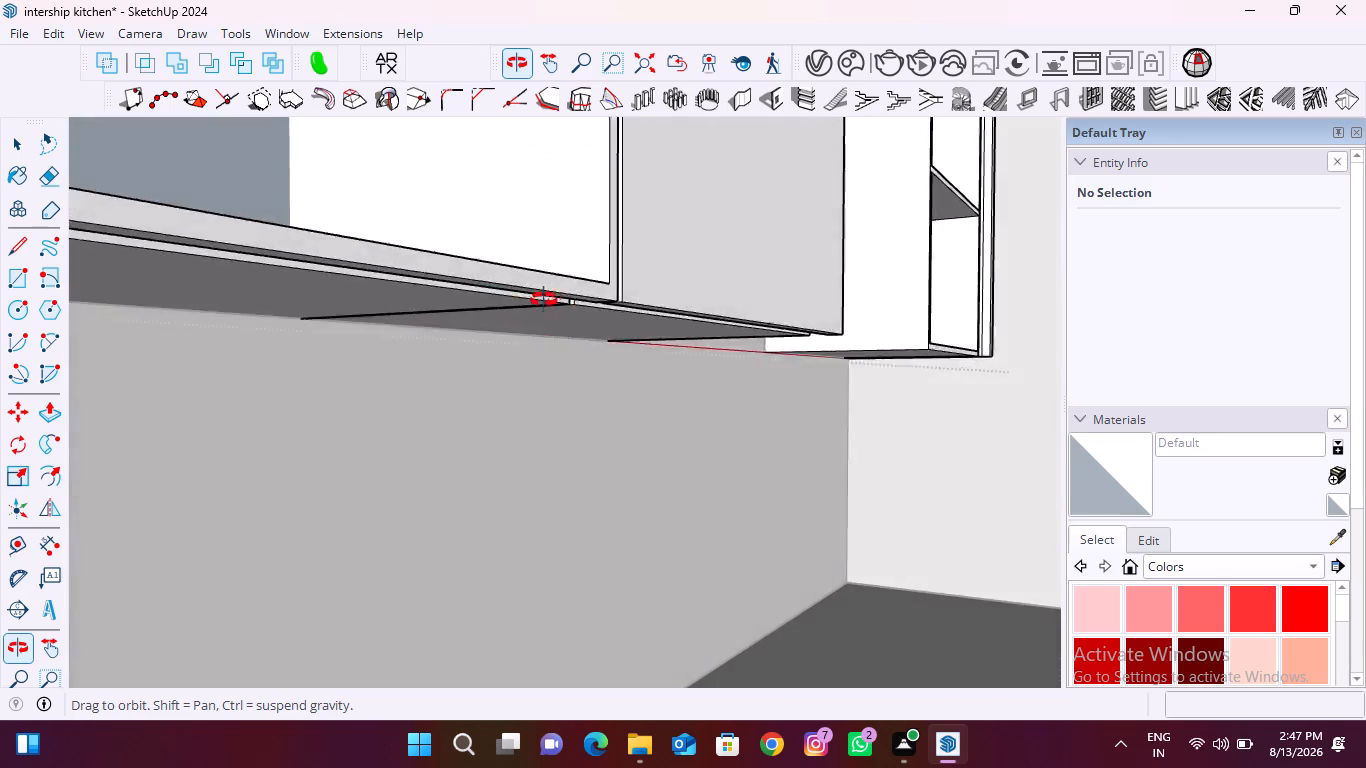
{"action": "middle_click_drag", "start_coordinate": [544, 300], "coordinate": [554, 238]}
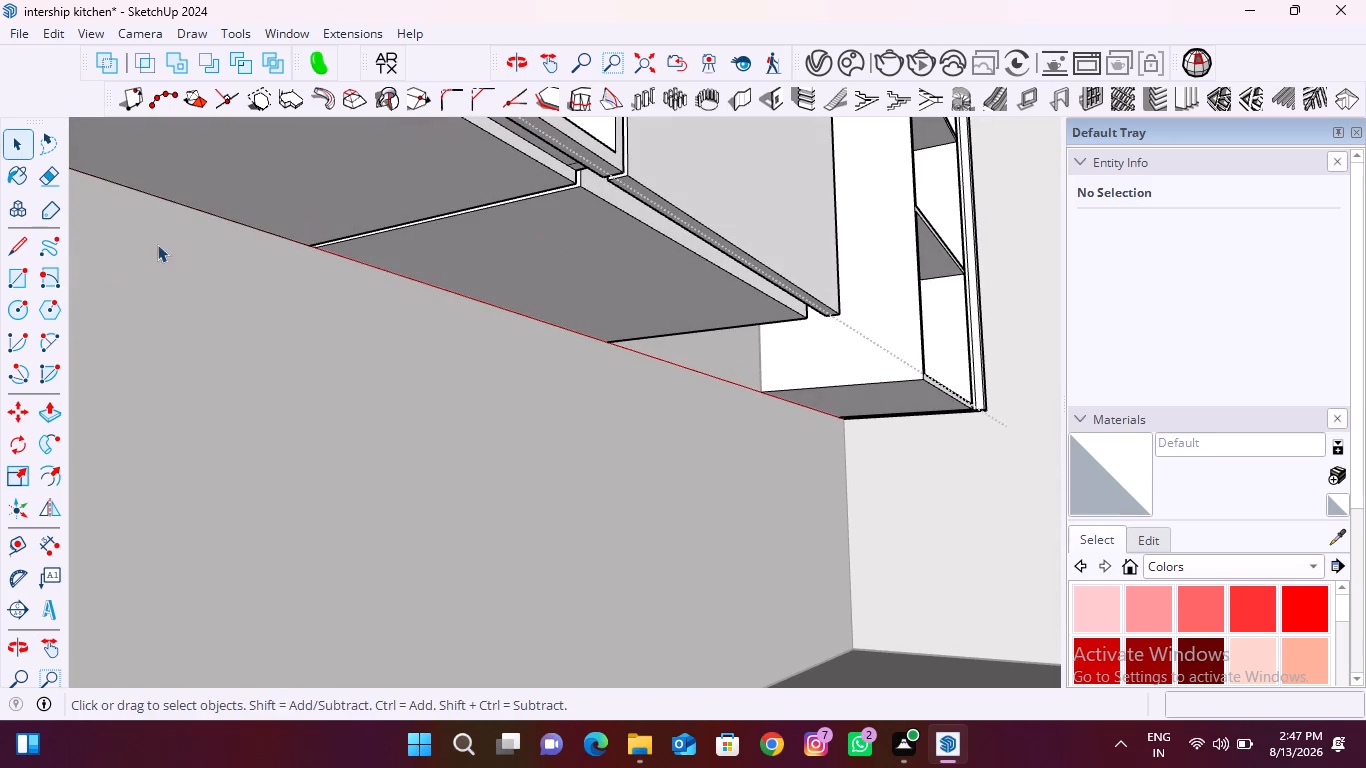
{"action": "left_click", "coordinate": [50, 405]}
{"action": "scroll", "coordinate": [657, 212], "scroll_direction": "up", "scroll_amount": 7}
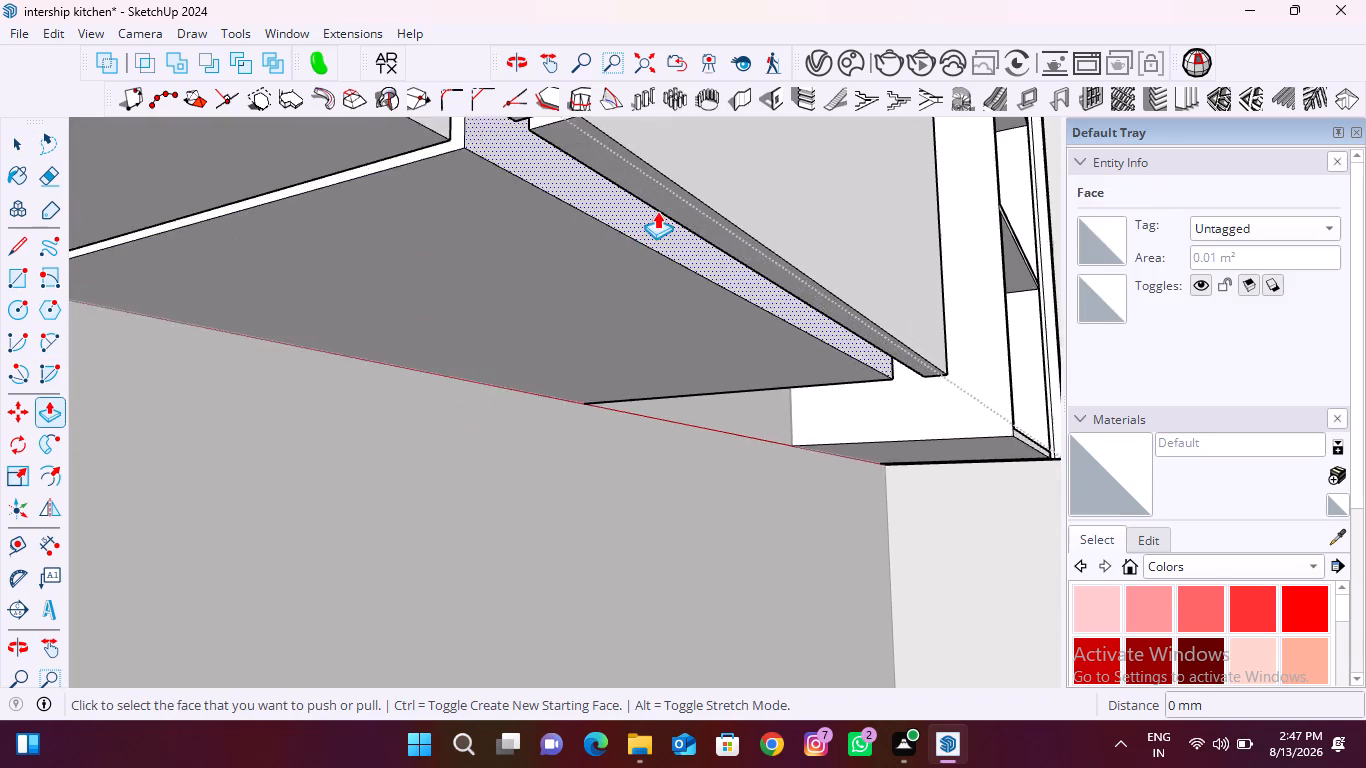
{"action": "scroll", "coordinate": [657, 211], "scroll_direction": "up", "scroll_amount": 4}
{"action": "middle_click_drag", "start_coordinate": [632, 222], "coordinate": [727, 178]}
{"action": "scroll", "coordinate": [639, 215], "scroll_direction": "up", "scroll_amount": 1}
{"action": "left_click", "coordinate": [697, 203]}
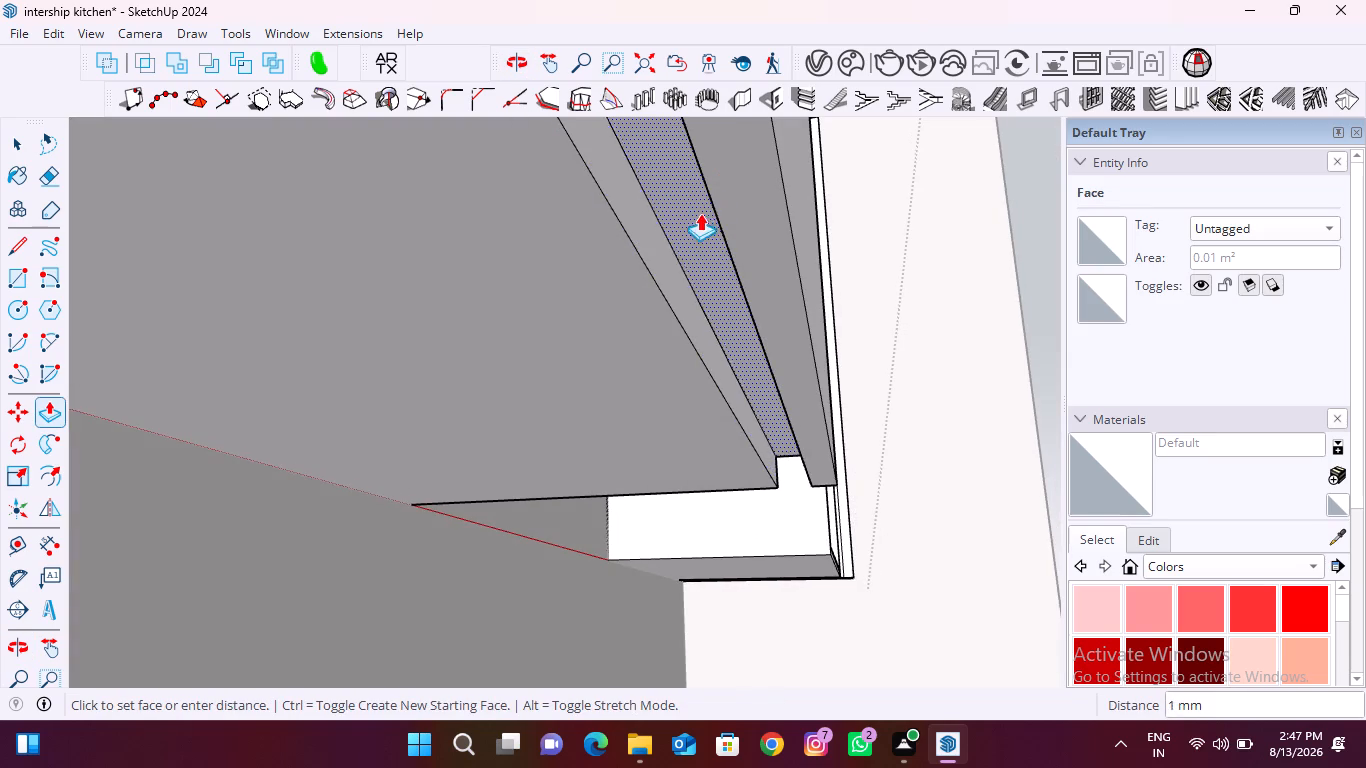
{"action": "left_click", "coordinate": [754, 213]}
Push/Pull the groove face beneath the adjoining open-fronted wall cabinet about 14 mm to fill it flush with the underside.
{"action": "middle_click_drag", "start_coordinate": [704, 208], "coordinate": [552, 396]}
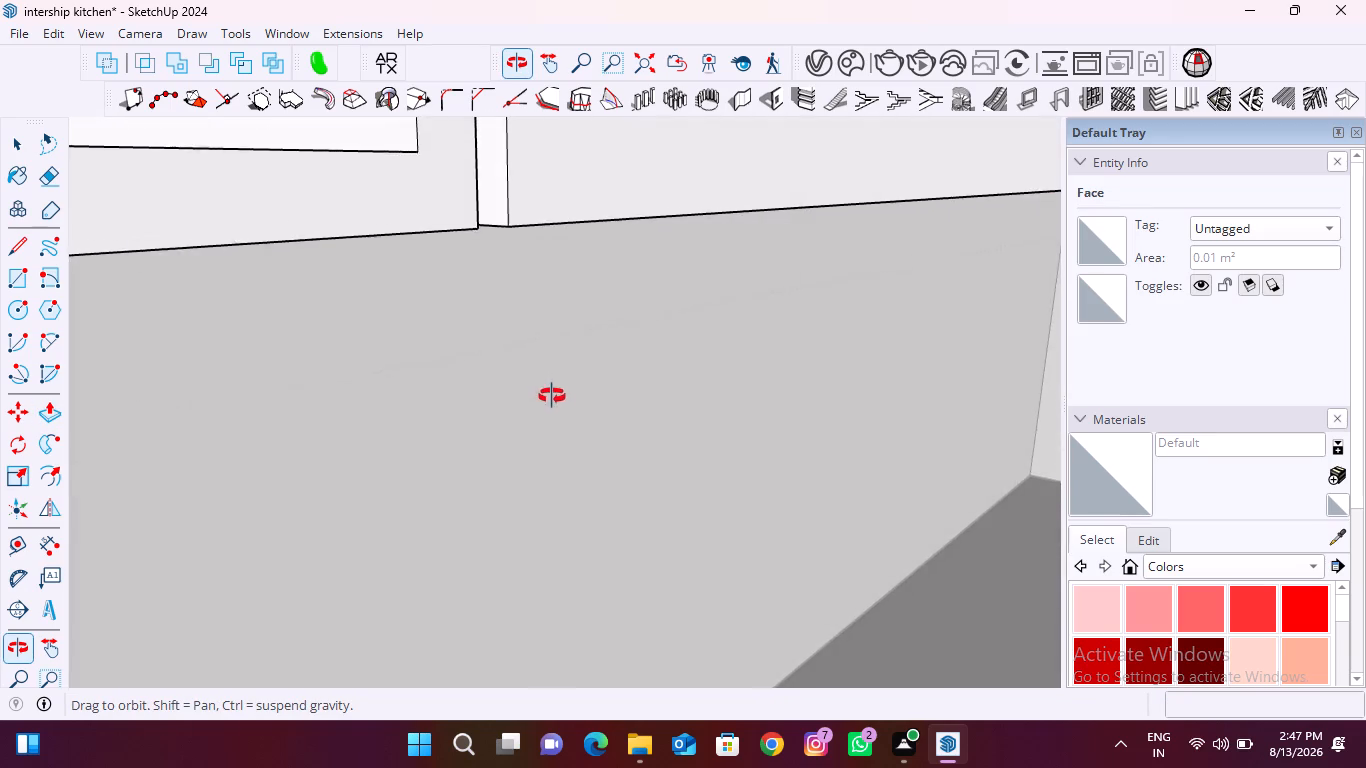
{"action": "middle_click_drag", "start_coordinate": [552, 396], "coordinate": [794, 379]}
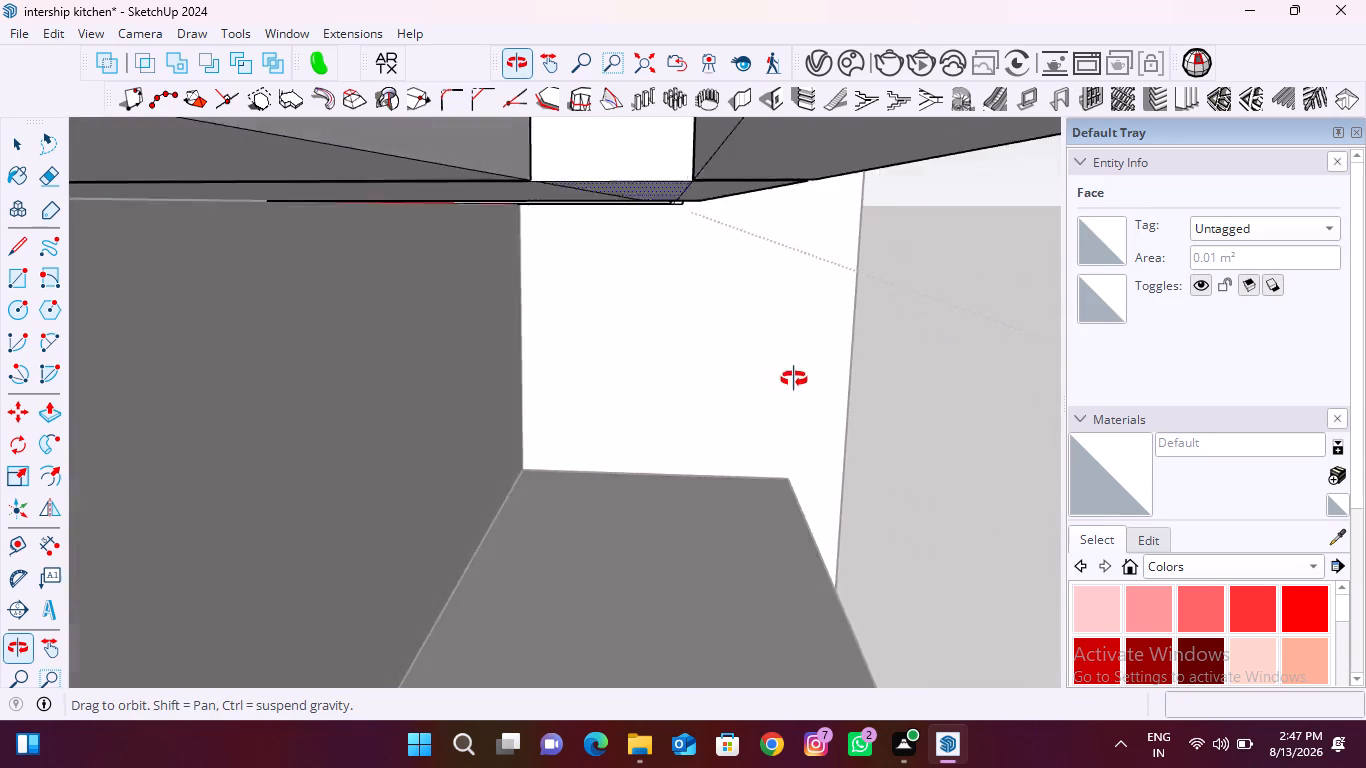
{"action": "middle_click_drag", "start_coordinate": [794, 379], "coordinate": [785, 383]}
{"action": "scroll", "coordinate": [692, 359], "scroll_direction": "down", "scroll_amount": 4}
{"action": "middle_click_drag", "start_coordinate": [770, 374], "coordinate": [755, 283]}
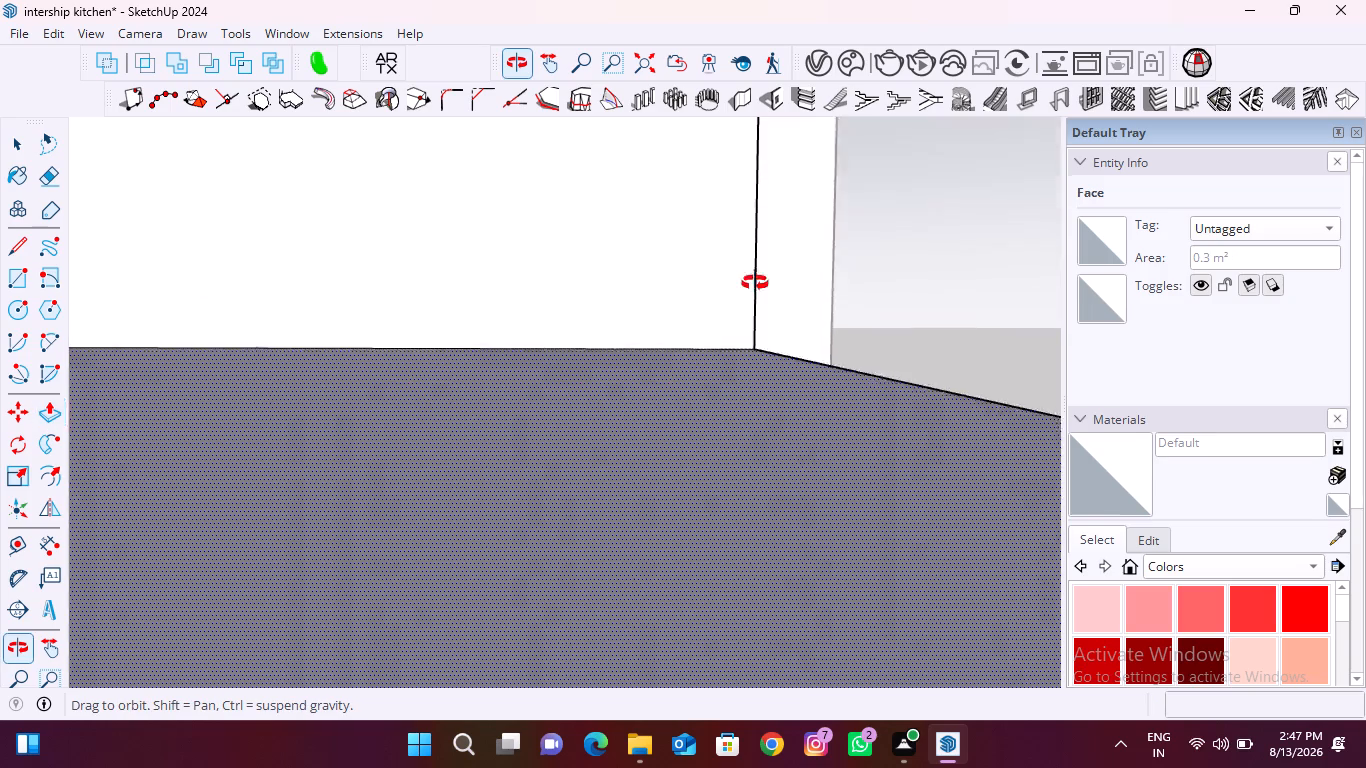
{"action": "middle_click_drag", "start_coordinate": [755, 283], "coordinate": [686, 208]}
{"action": "double_click", "coordinate": [579, 256]}
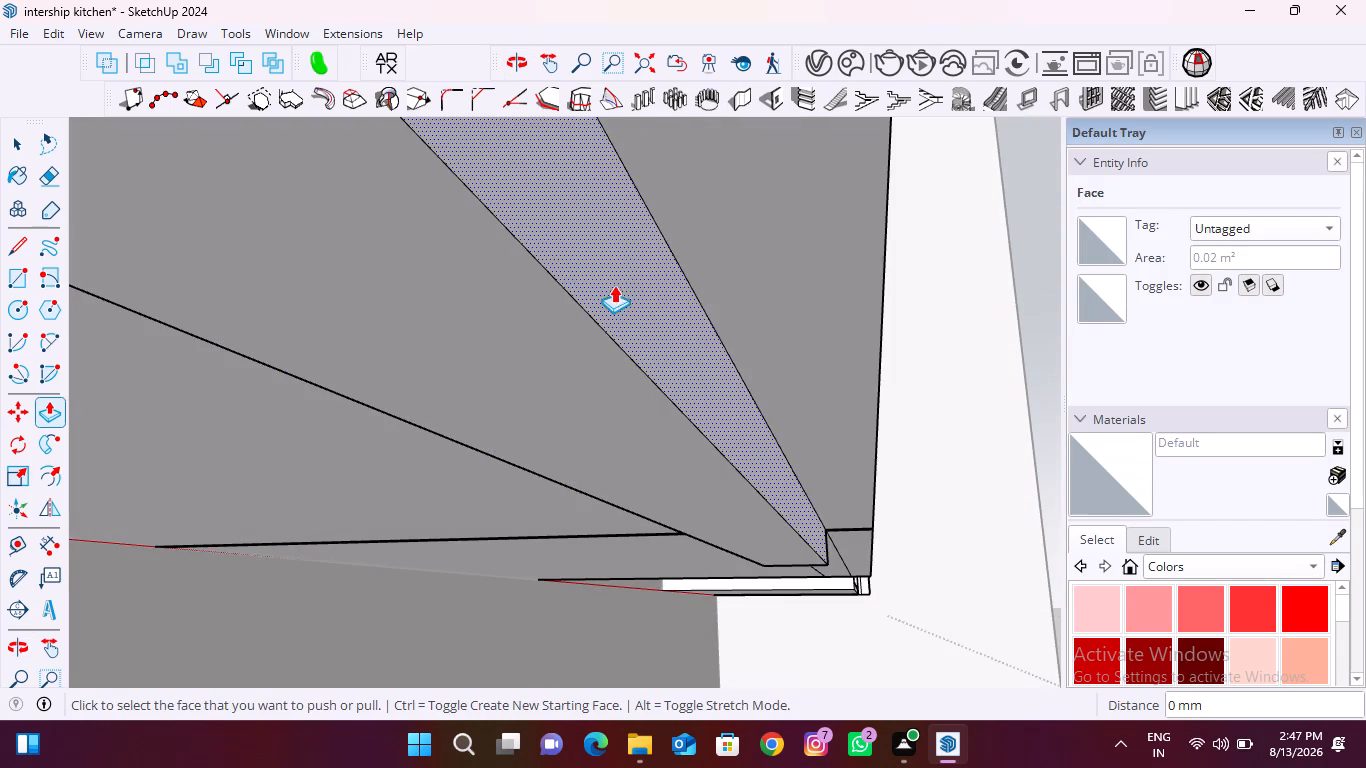
{"action": "middle_click_drag", "start_coordinate": [661, 274], "coordinate": [470, 176]}
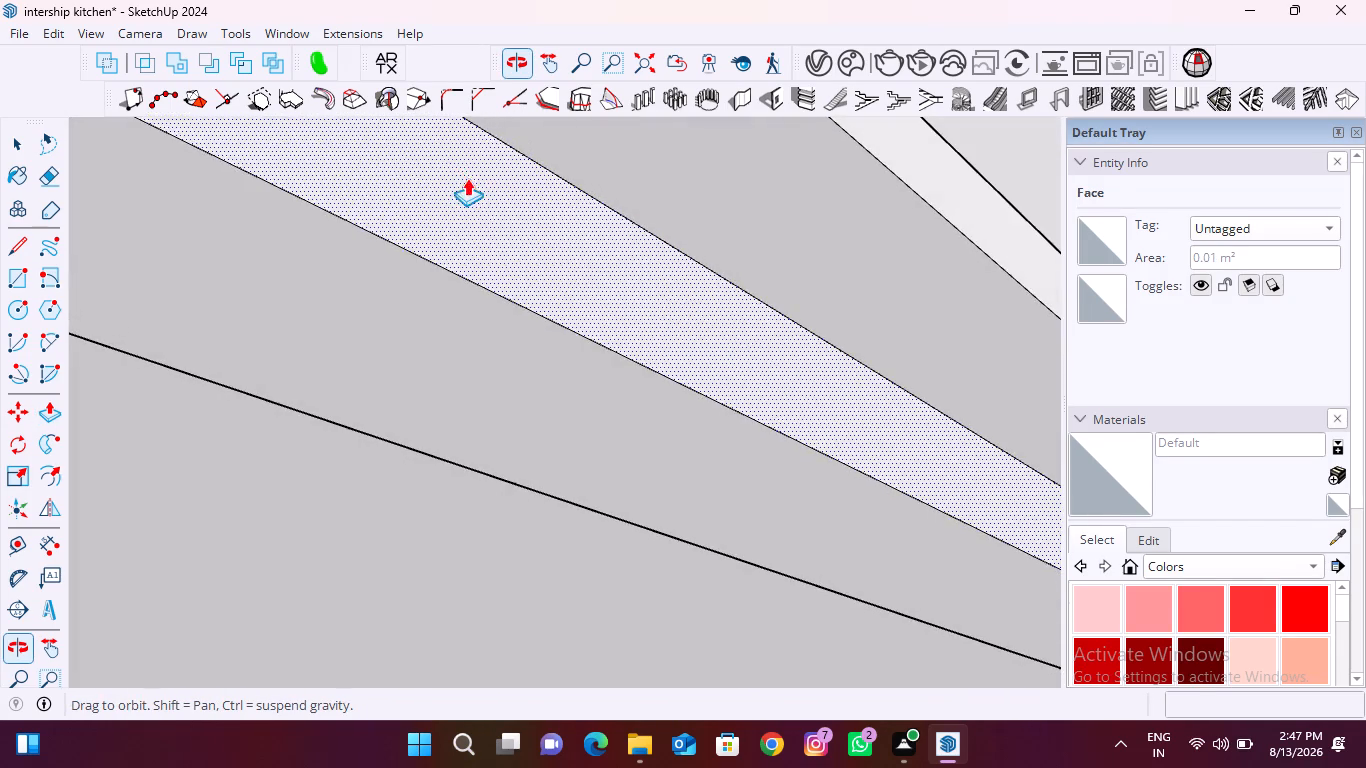
{"action": "scroll", "coordinate": [383, 261], "scroll_direction": "down", "scroll_amount": 16}
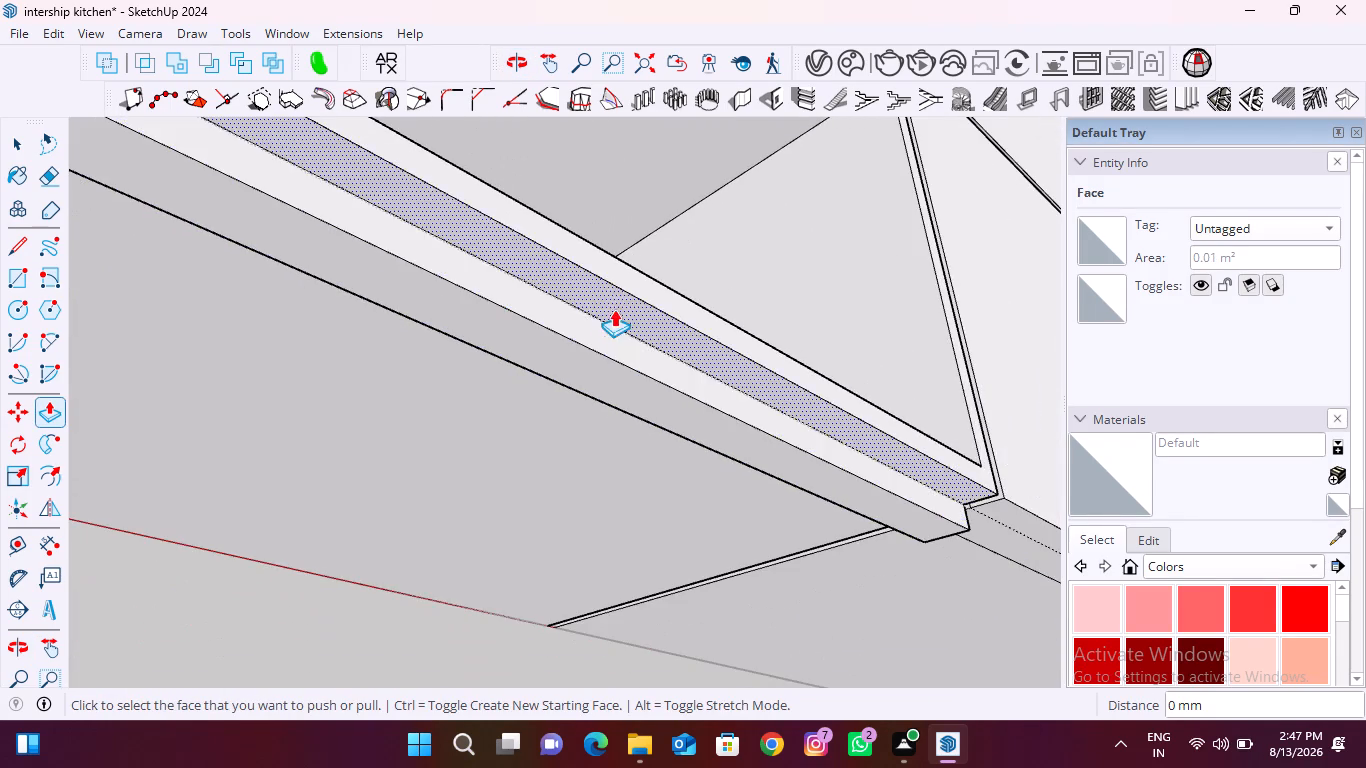
{"action": "middle_click_drag", "start_coordinate": [614, 309], "coordinate": [471, 268]}
{"action": "left_click", "coordinate": [518, 341]}
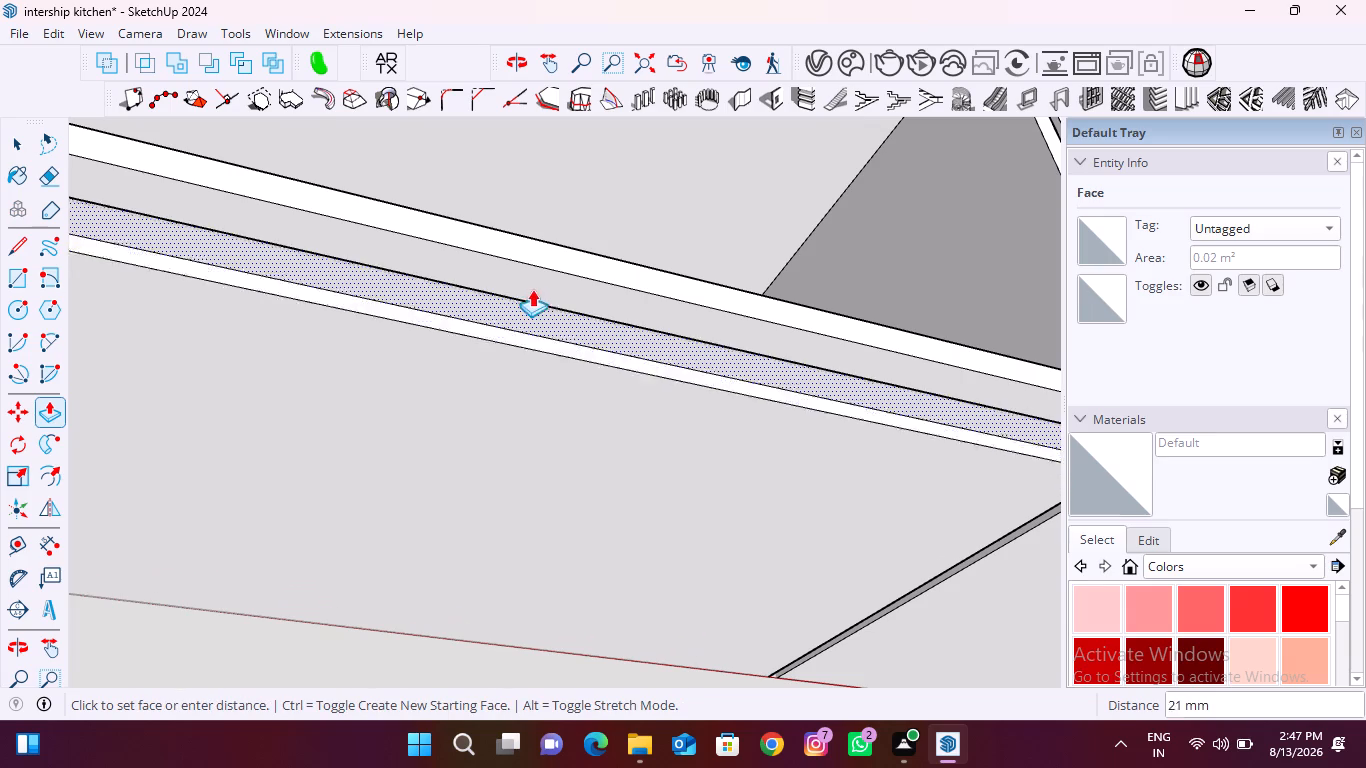
{"action": "left_click", "coordinate": [559, 282]}
{"action": "scroll", "coordinate": [447, 280], "scroll_direction": "down", "scroll_amount": 2}
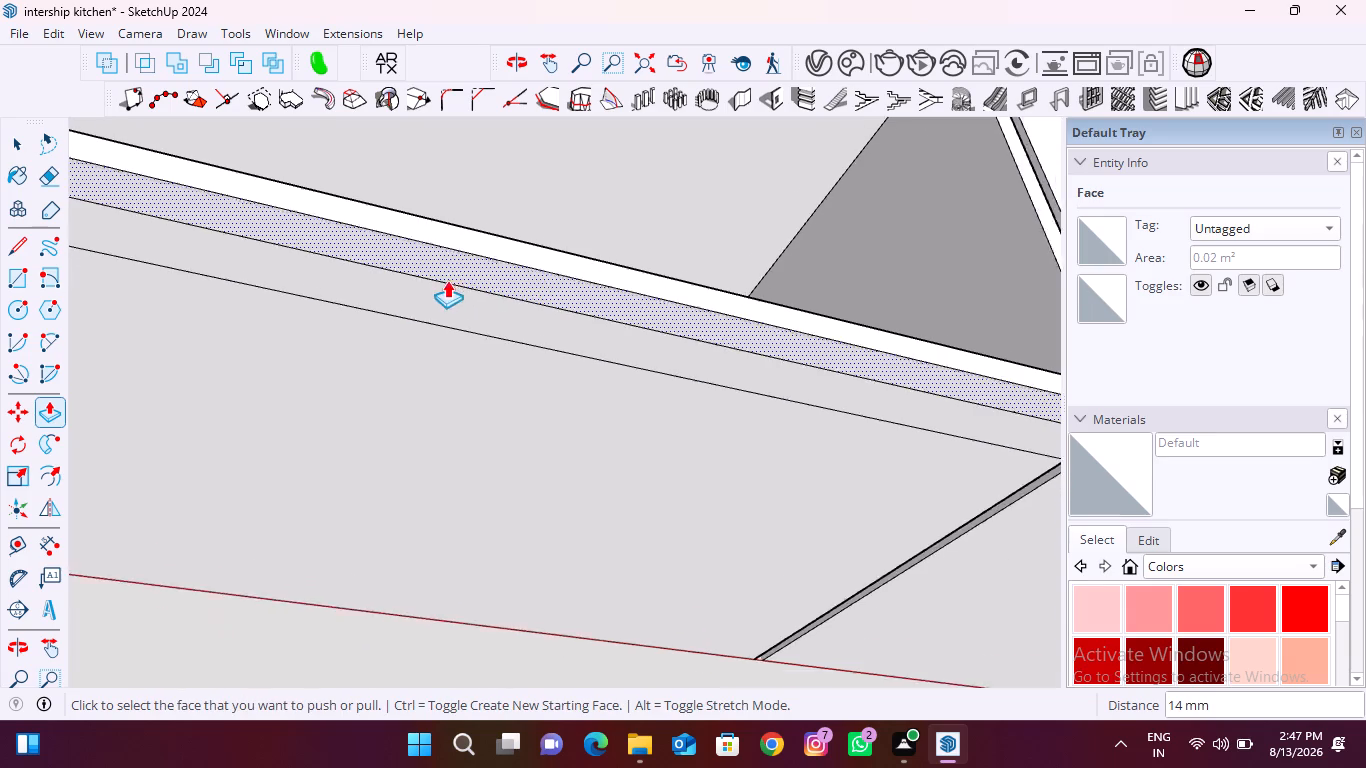
{"action": "scroll", "coordinate": [447, 280], "scroll_direction": "down", "scroll_amount": 15}
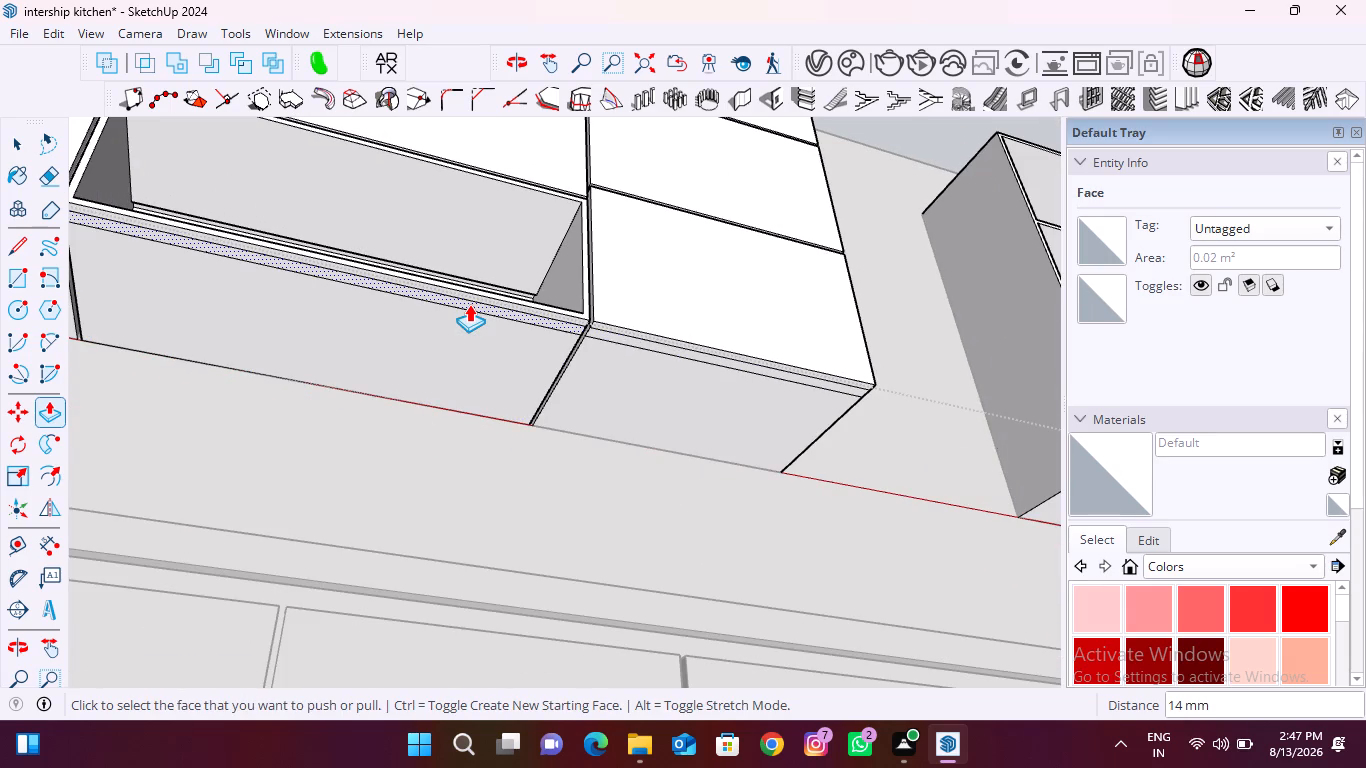
Erase the leftover groove edge lines on the undersides of the closed three-shutter cabinet and the adjoining open-fronted cabinet.
{"action": "key", "text": "space"}
{"action": "type", "text": "e"}
{"action": "scroll", "coordinate": [537, 323], "scroll_direction": "up", "scroll_amount": 7}
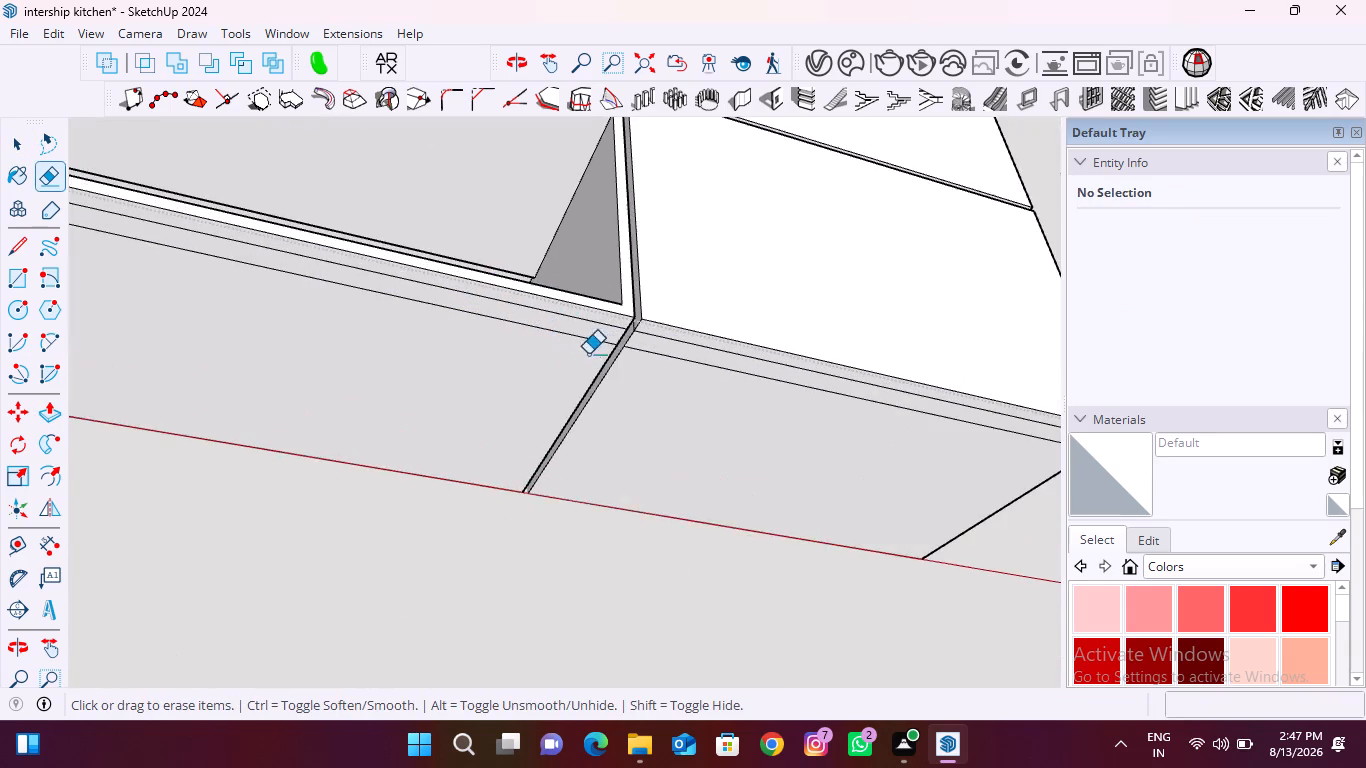
{"action": "scroll", "coordinate": [588, 354], "scroll_direction": "up", "scroll_amount": 16}
{"action": "left_click_drag", "start_coordinate": [698, 323], "coordinate": [690, 347]}
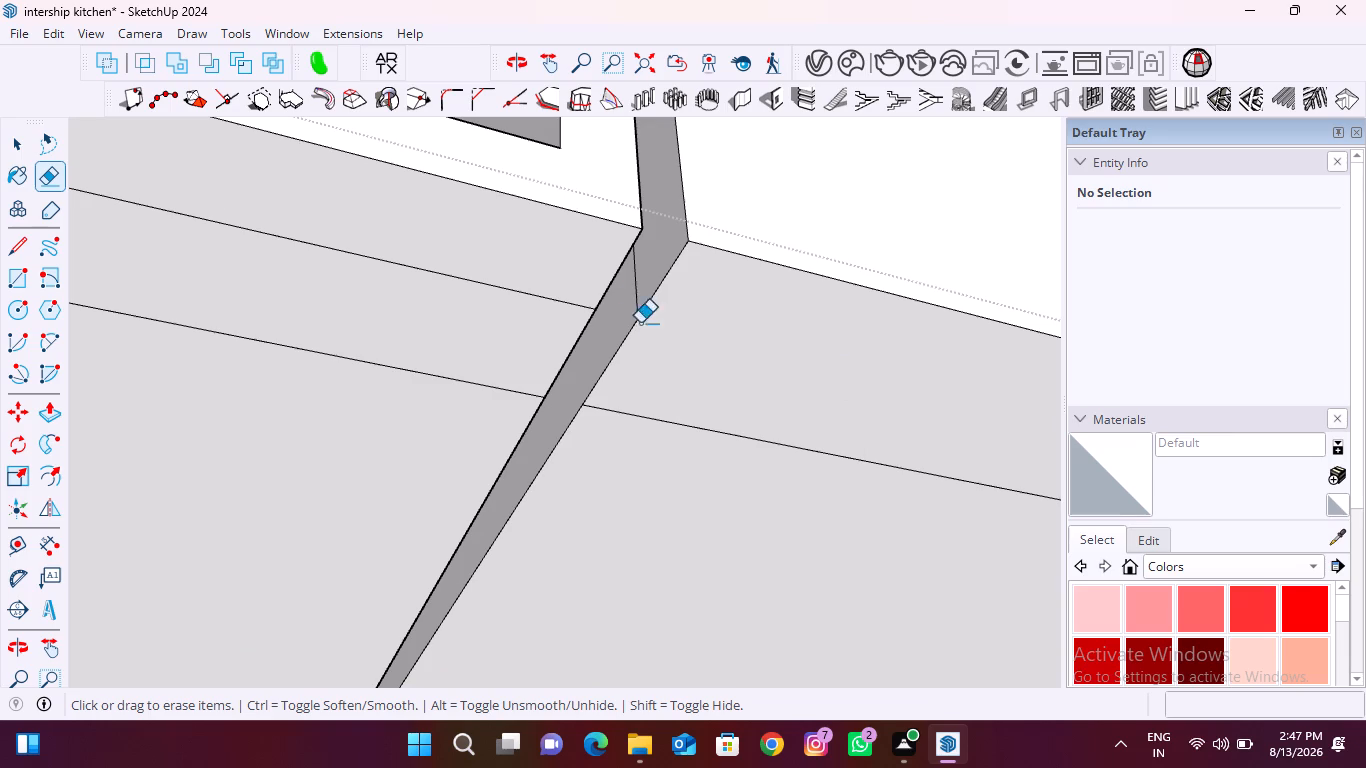
{"action": "left_click", "coordinate": [637, 293]}
{"action": "left_click_drag", "start_coordinate": [669, 393], "coordinate": [657, 418]}
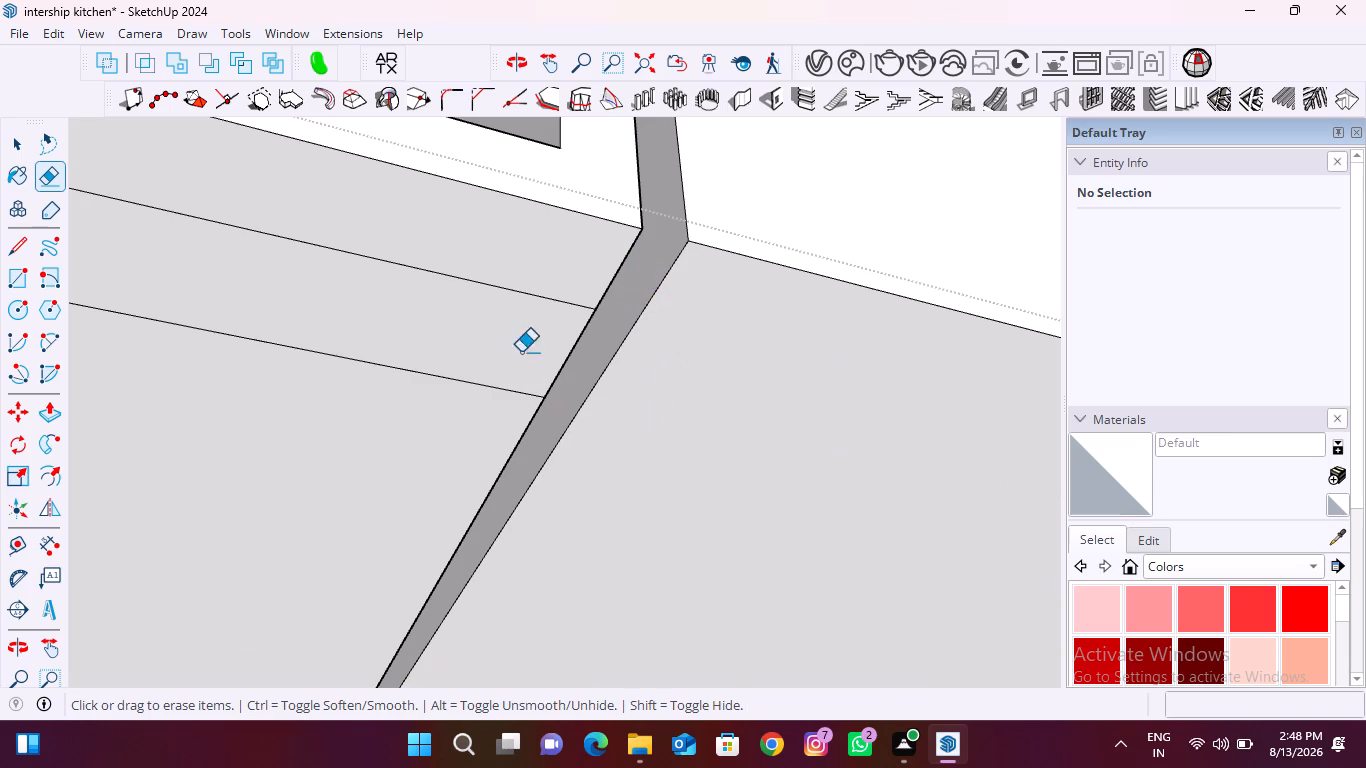
{"action": "left_click_drag", "start_coordinate": [493, 362], "coordinate": [463, 395]}
{"action": "left_click_drag", "start_coordinate": [481, 258], "coordinate": [463, 299]}
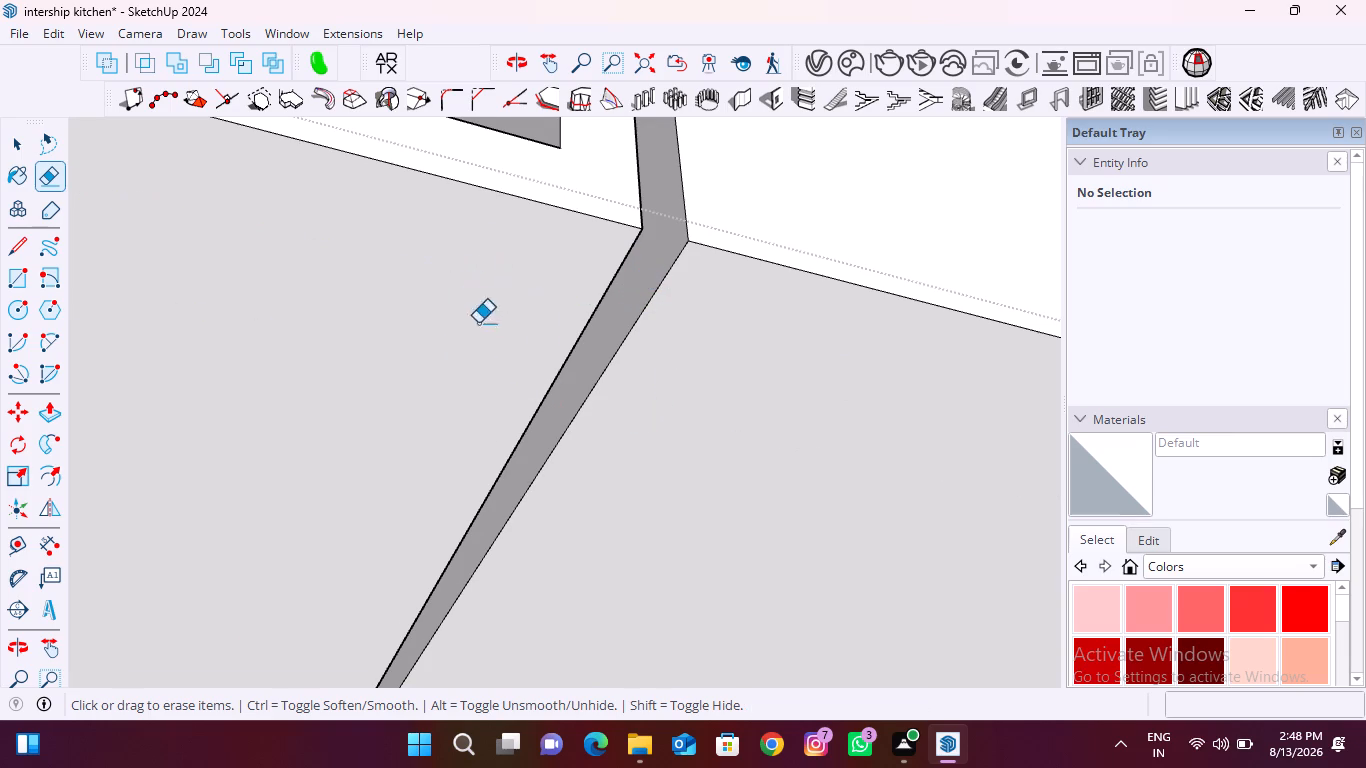
Draw a 573 mm line along the closed three-shutter cabinet's underside, from the shutter's rear corner across to the cabinet's opposite edge.
{"action": "scroll", "coordinate": [562, 356], "scroll_direction": "down", "scroll_amount": 20}
{"action": "scroll", "coordinate": [562, 356], "scroll_direction": "down", "scroll_amount": 7}
{"action": "middle_click_drag", "start_coordinate": [597, 393], "coordinate": [553, 372]}
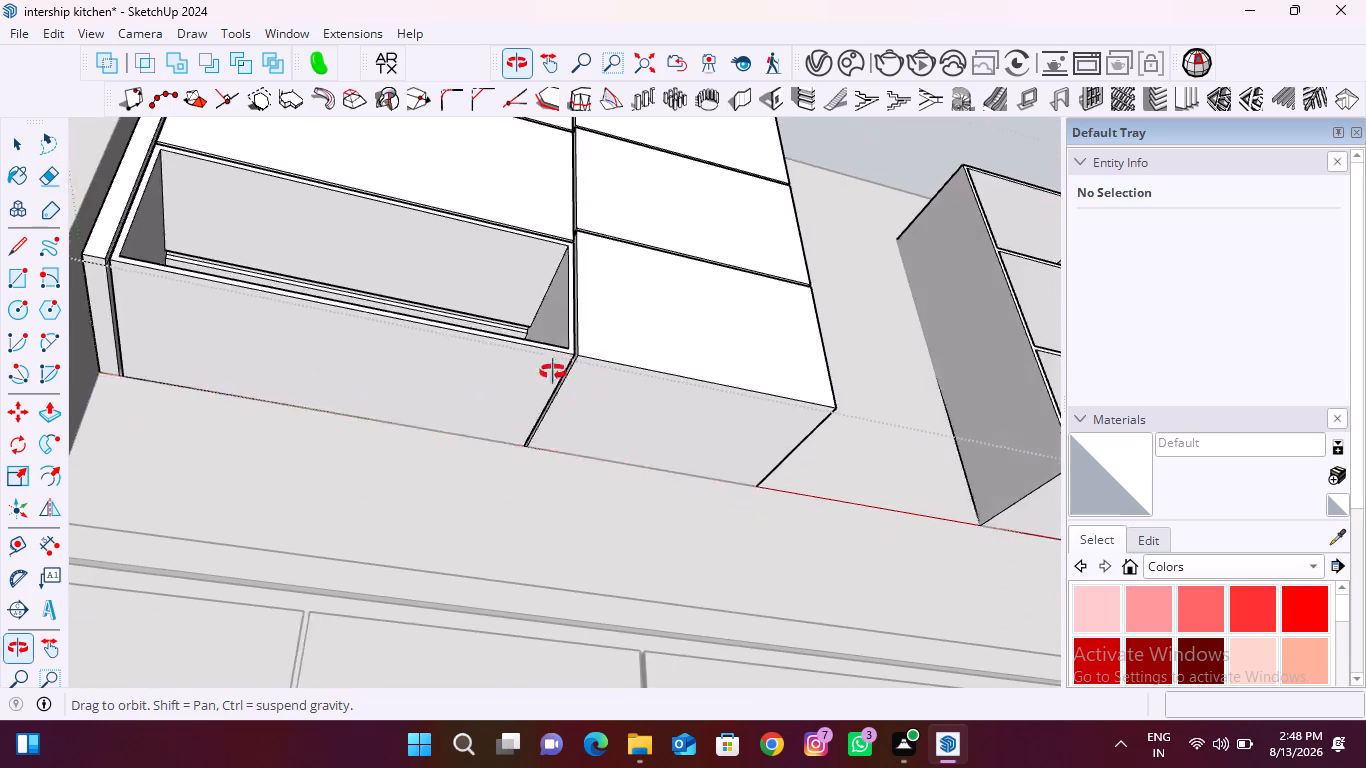
{"action": "middle_click_drag", "start_coordinate": [553, 372], "coordinate": [291, 413]}
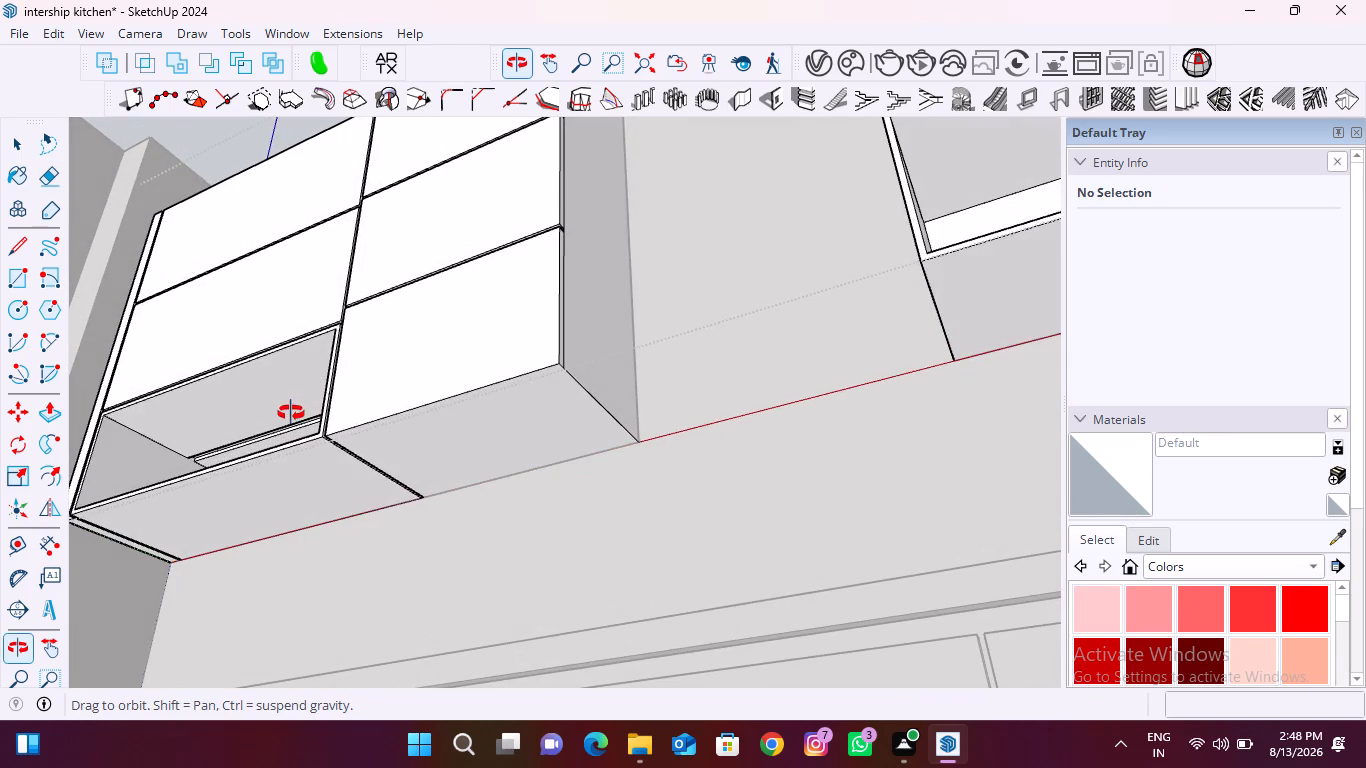
{"action": "middle_click_drag", "start_coordinate": [291, 413], "coordinate": [270, 364]}
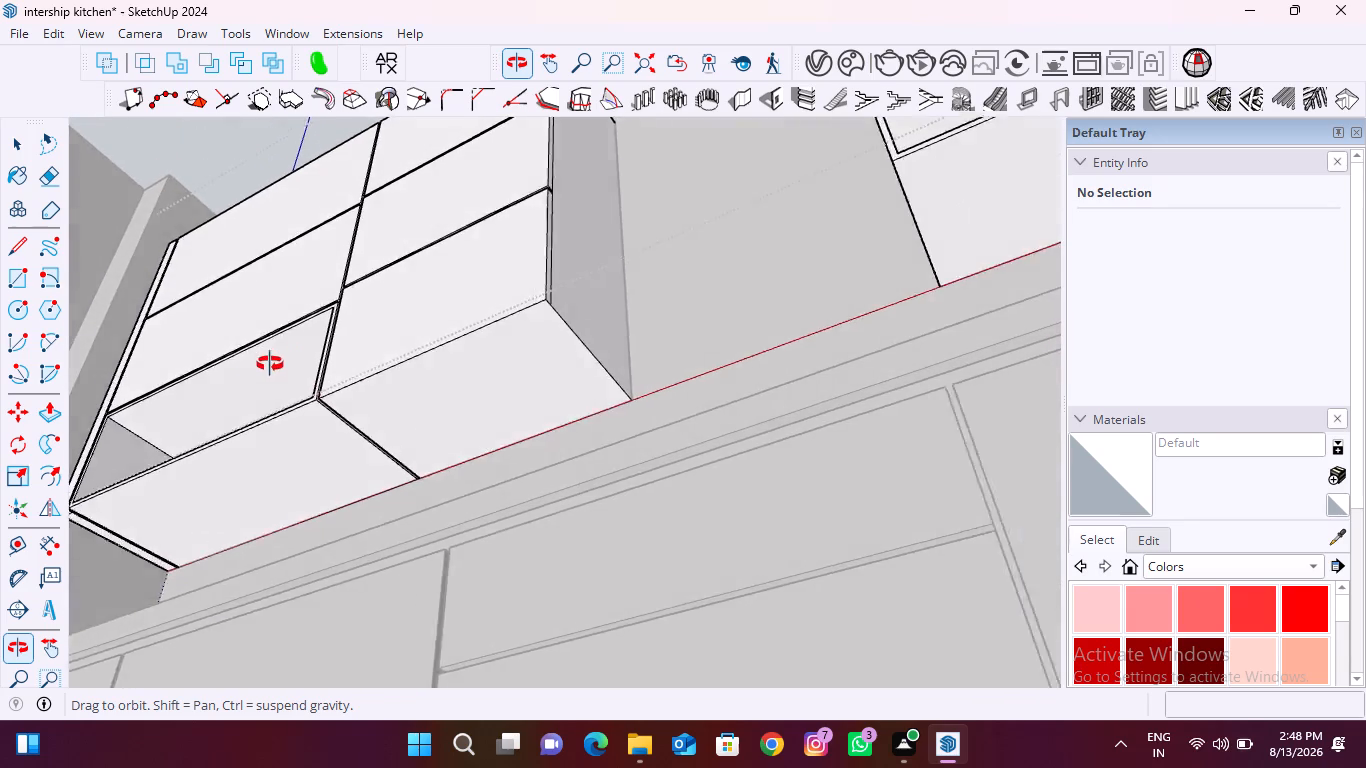
{"action": "middle_click_drag", "start_coordinate": [270, 364], "coordinate": [645, 352]}
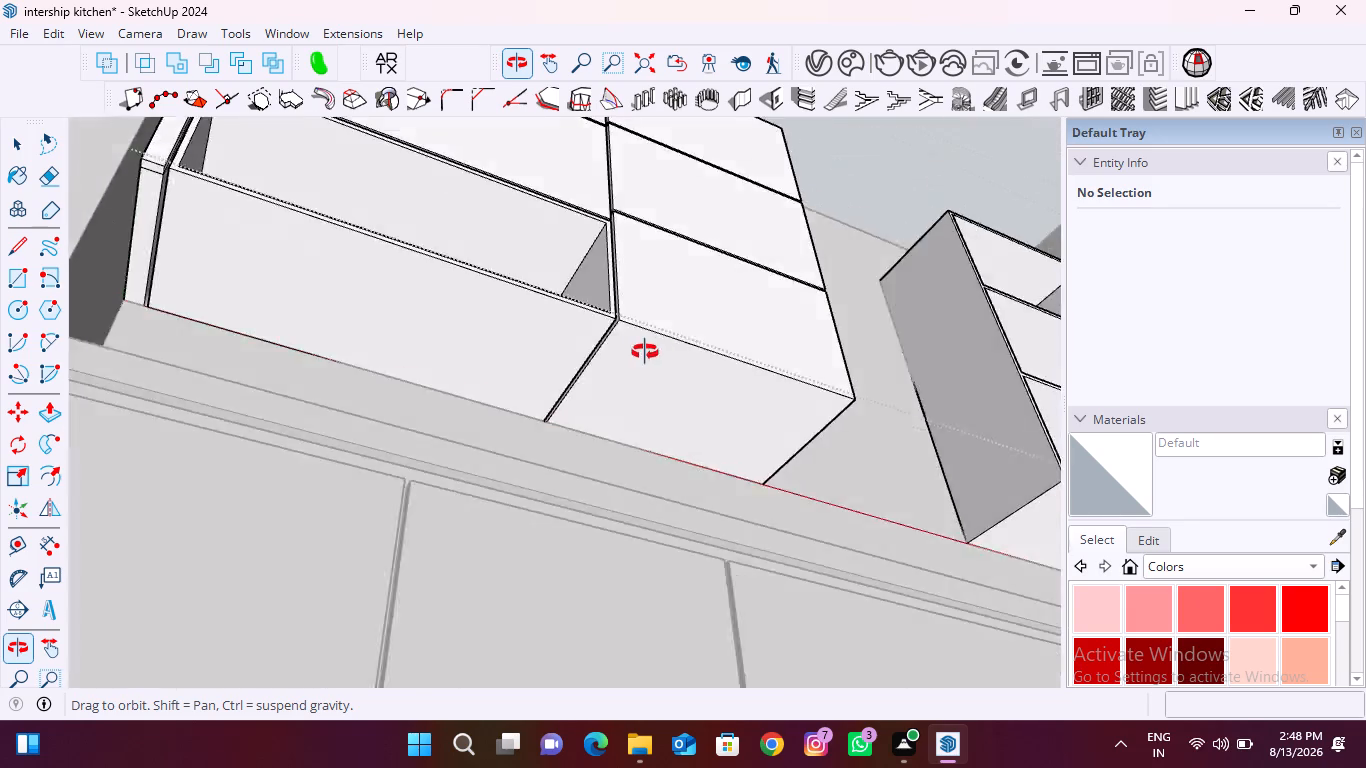
{"action": "middle_click_drag", "start_coordinate": [645, 352], "coordinate": [540, 374]}
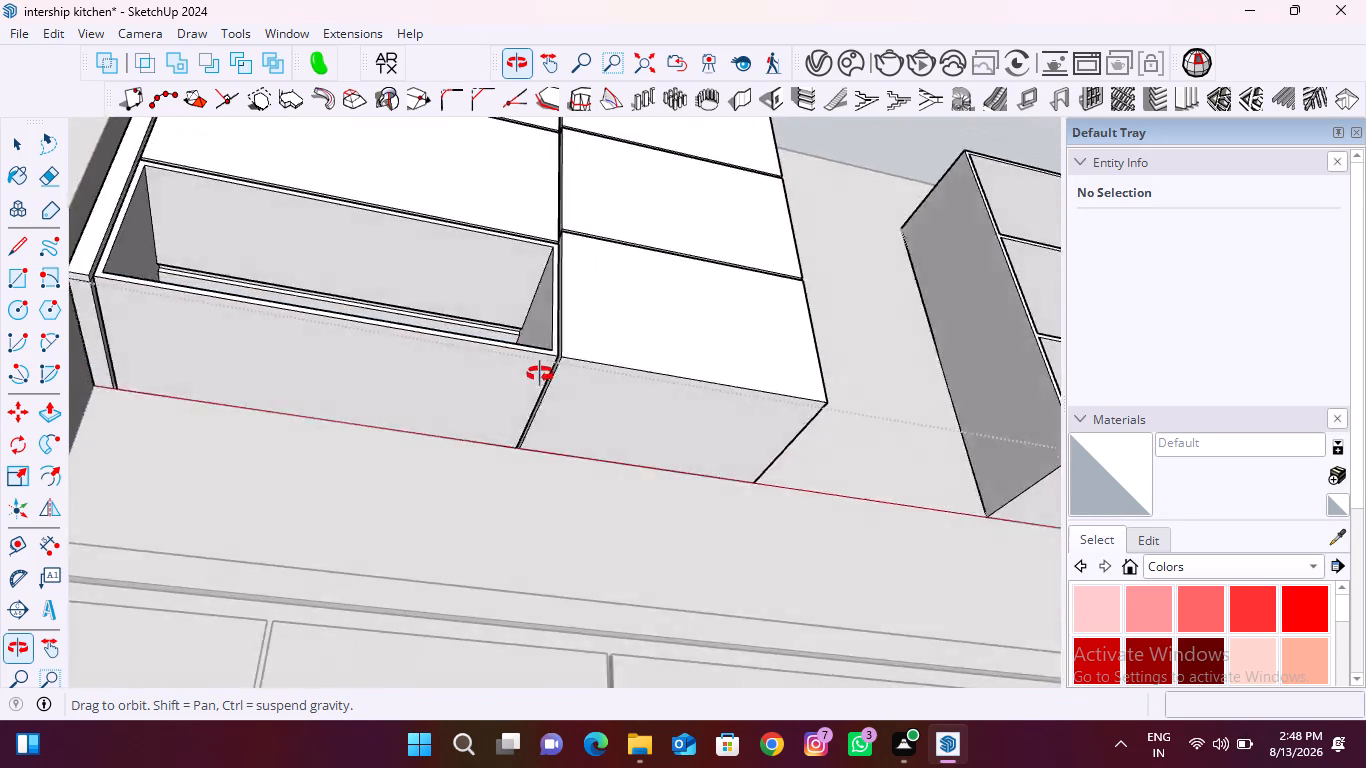
{"action": "middle_click_drag", "start_coordinate": [540, 374], "coordinate": [209, 384]}
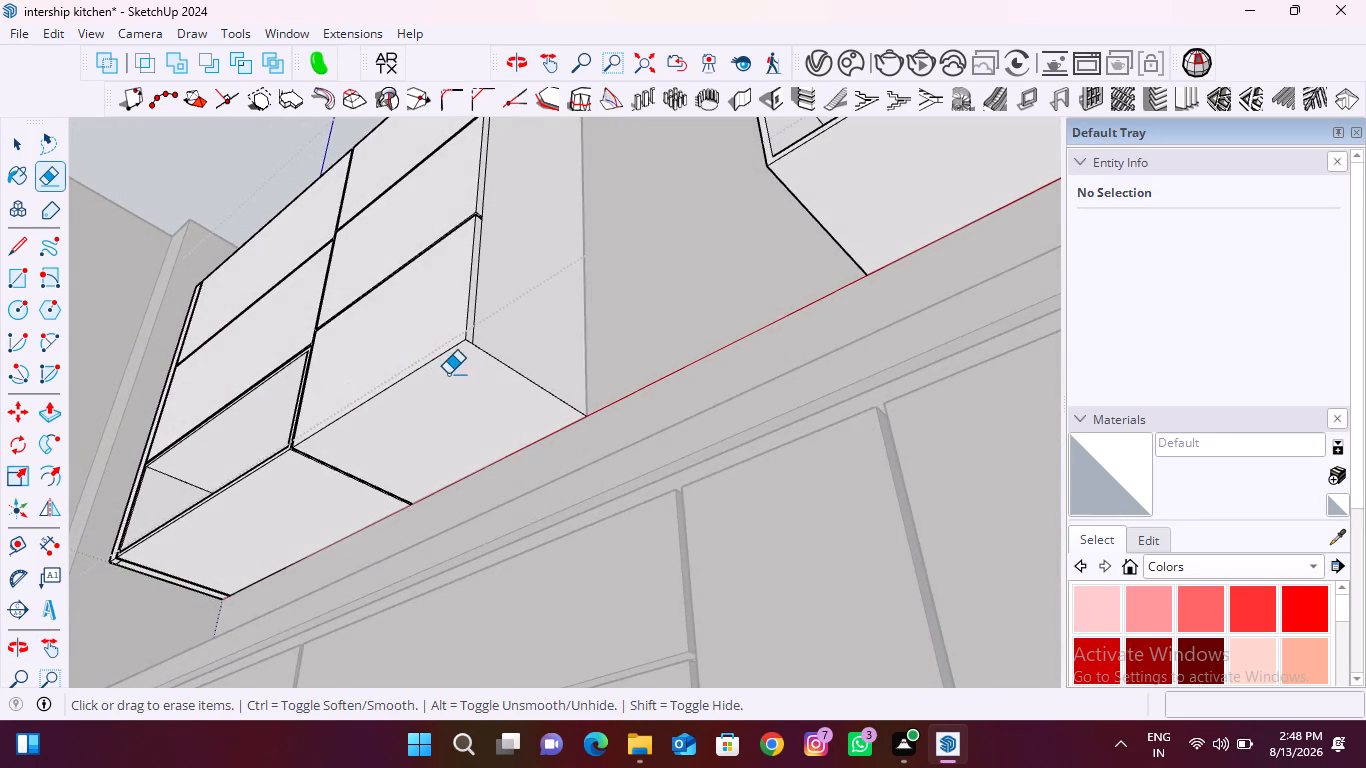
{"action": "scroll", "coordinate": [447, 374], "scroll_direction": "up", "scroll_amount": 12}
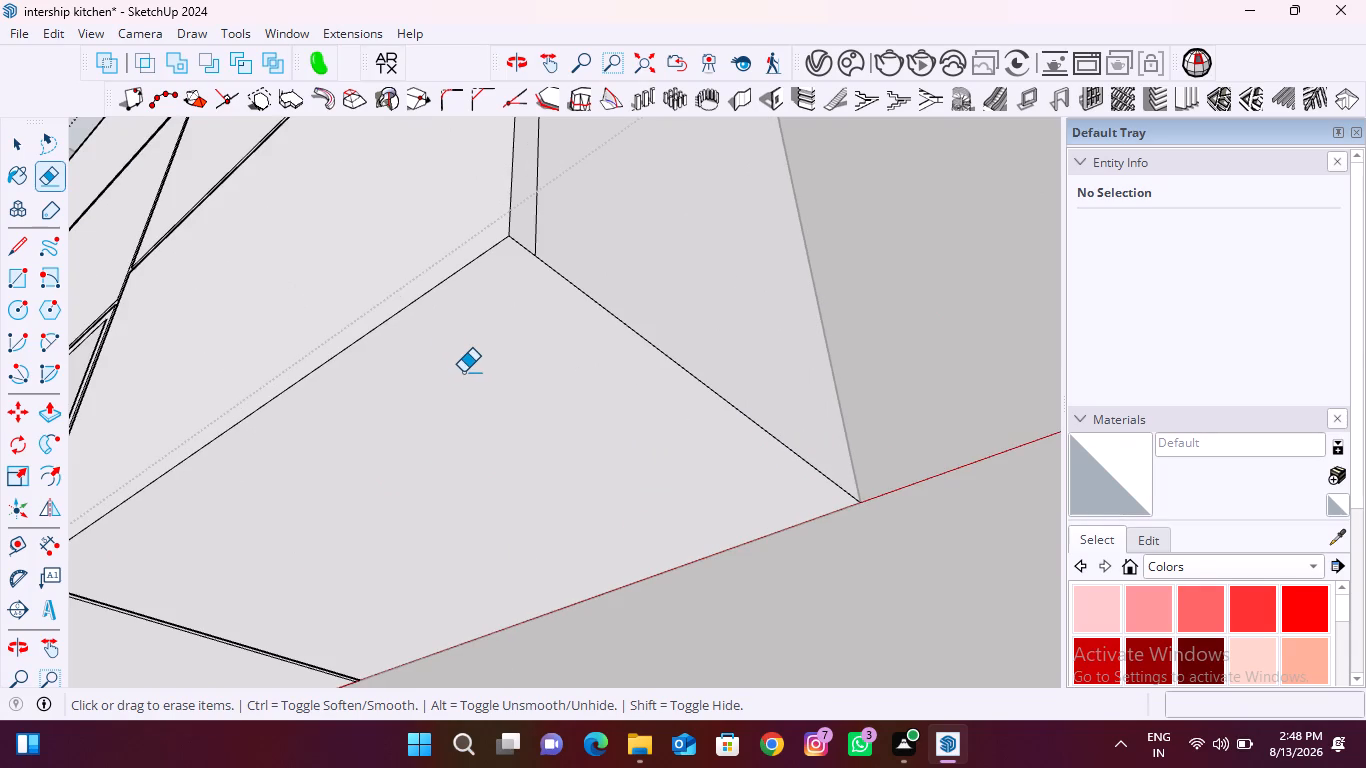
{"action": "left_click", "coordinate": [11, 246]}
{"action": "left_click", "coordinate": [536, 260]}
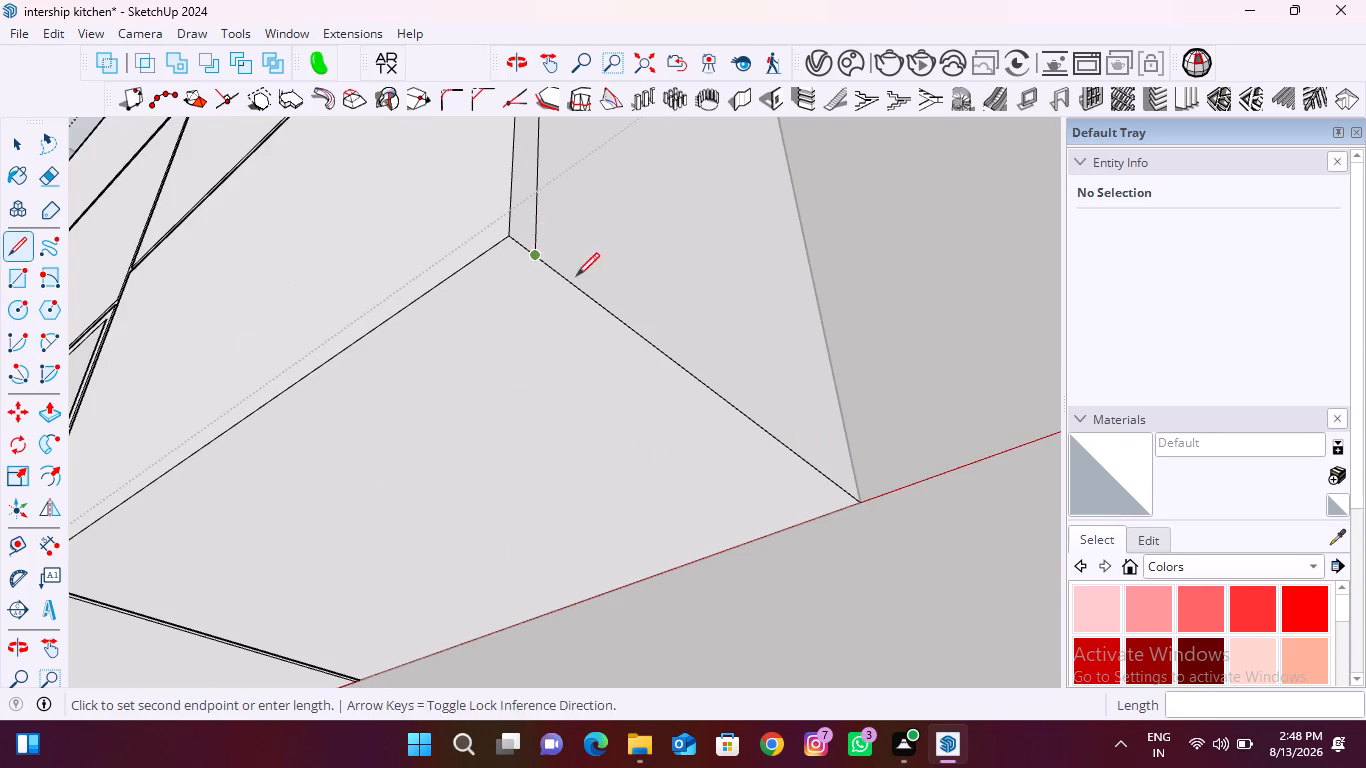
{"action": "scroll", "coordinate": [707, 301], "scroll_direction": "down", "scroll_amount": 9}
{"action": "middle_click_drag", "start_coordinate": [440, 444], "coordinate": [870, 373]}
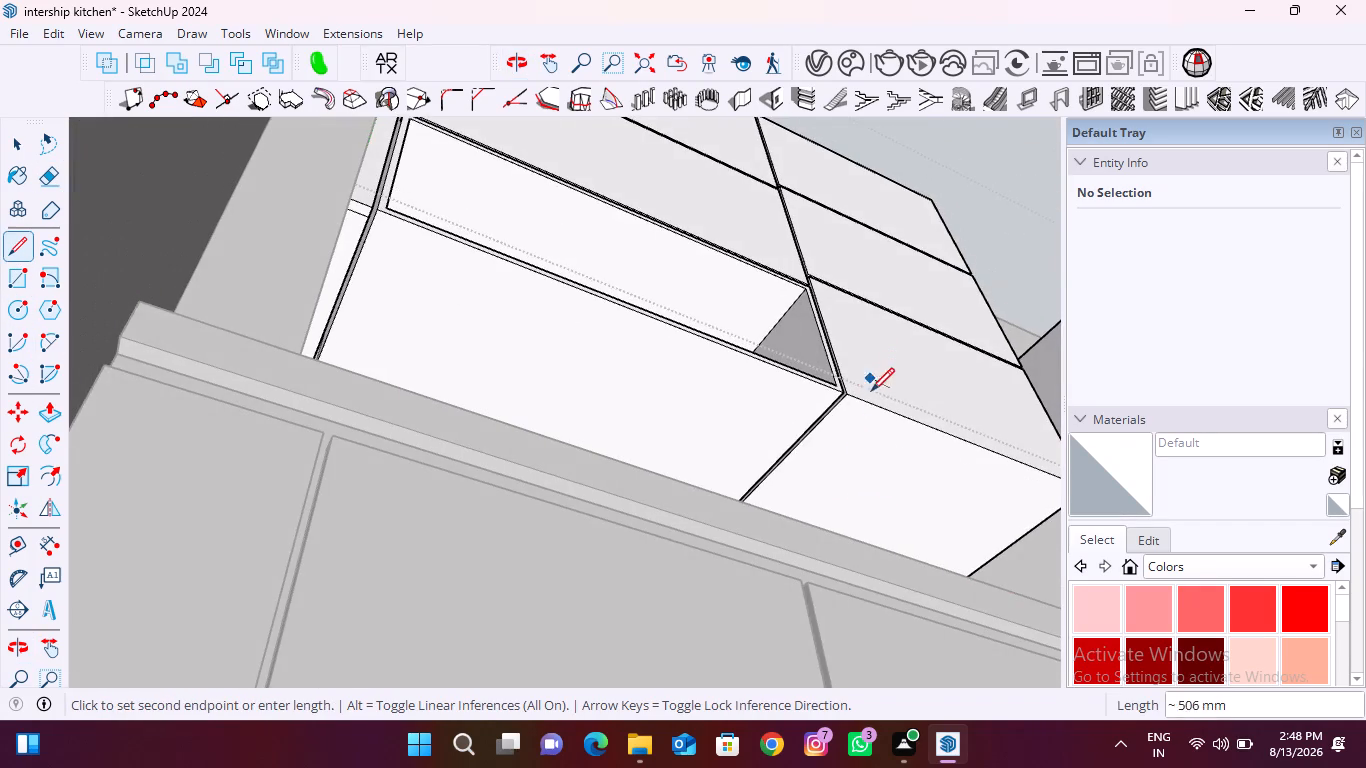
{"action": "scroll", "coordinate": [830, 415], "scroll_direction": "up", "scroll_amount": 20}
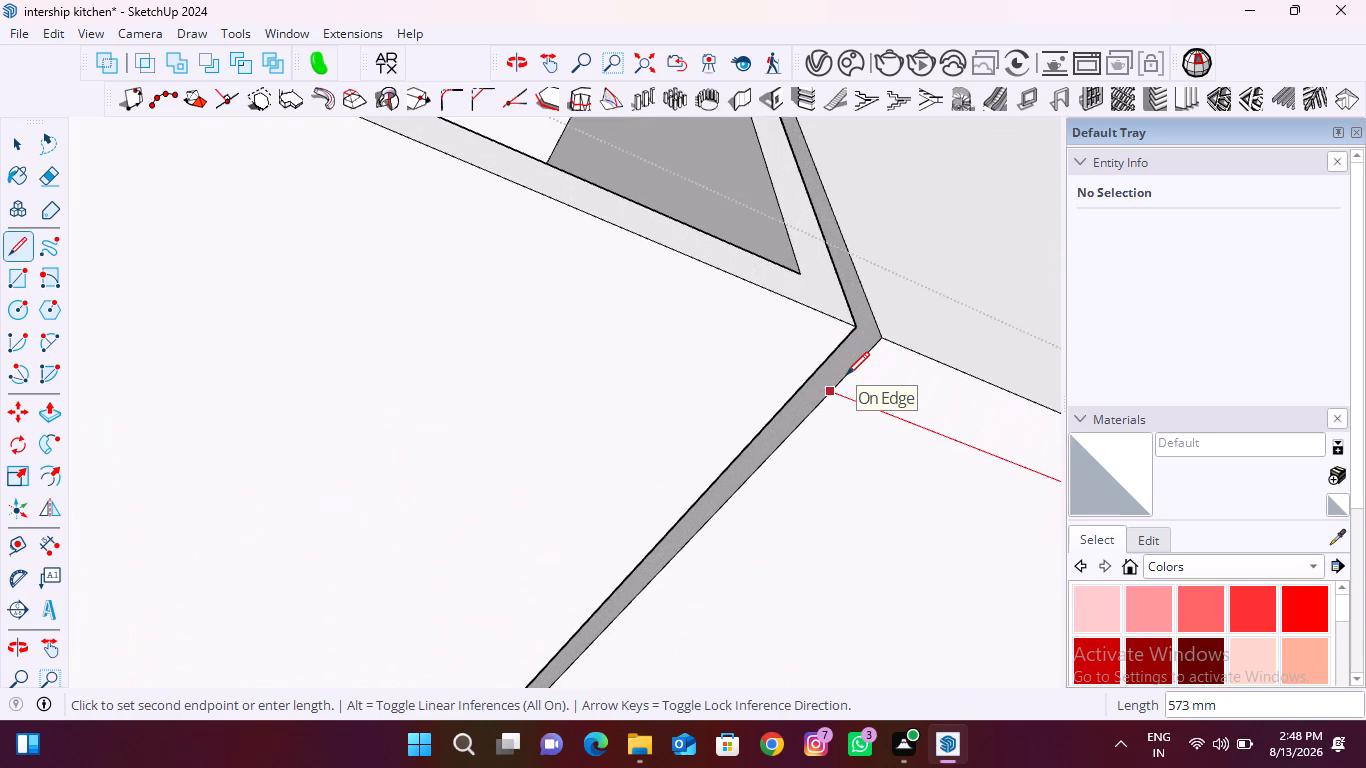
{"action": "scroll", "coordinate": [846, 375], "scroll_direction": "up", "scroll_amount": 6}
{"action": "scroll", "coordinate": [844, 375], "scroll_direction": "down", "scroll_amount": 7}
{"action": "middle_click_drag", "start_coordinate": [837, 373], "coordinate": [718, 357]}
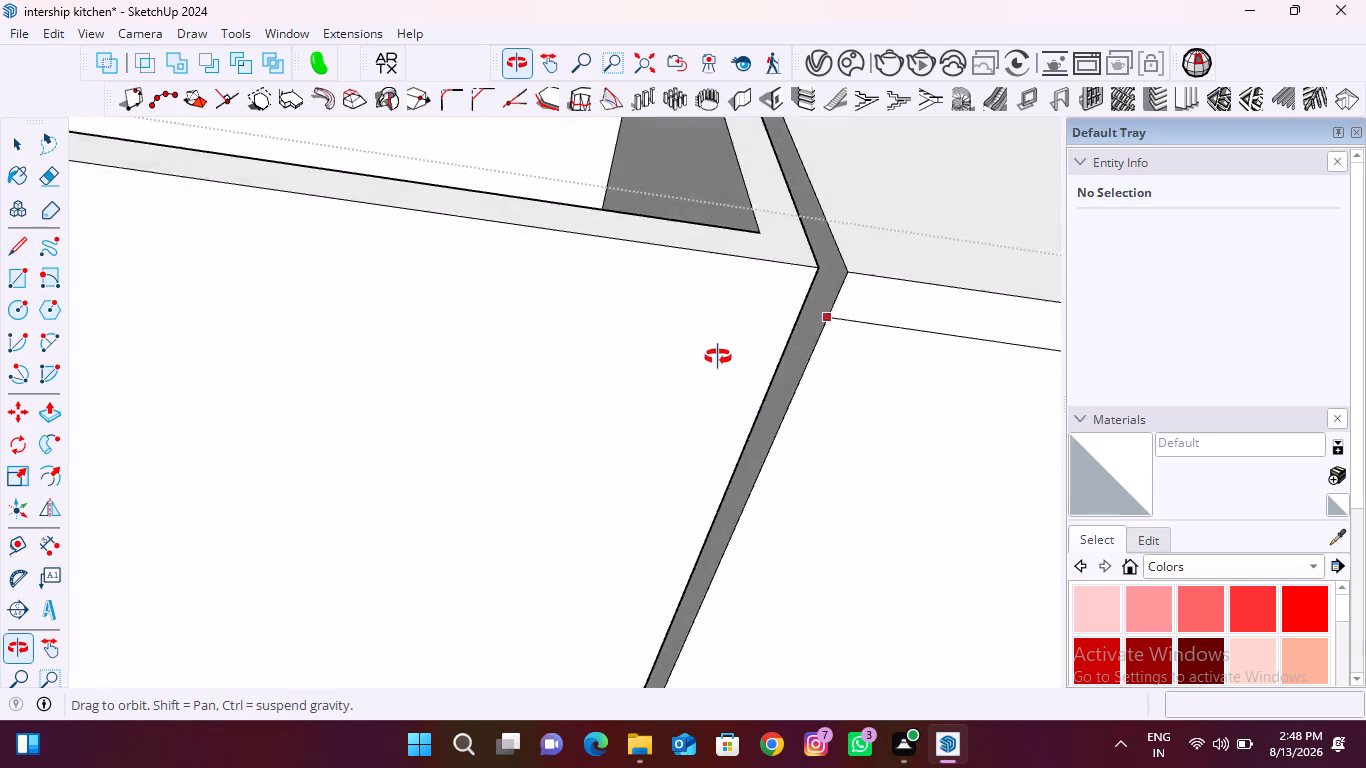
{"action": "middle_click_drag", "start_coordinate": [718, 357], "coordinate": [840, 282]}
{"action": "scroll", "coordinate": [848, 392], "scroll_direction": "up", "scroll_amount": 6}
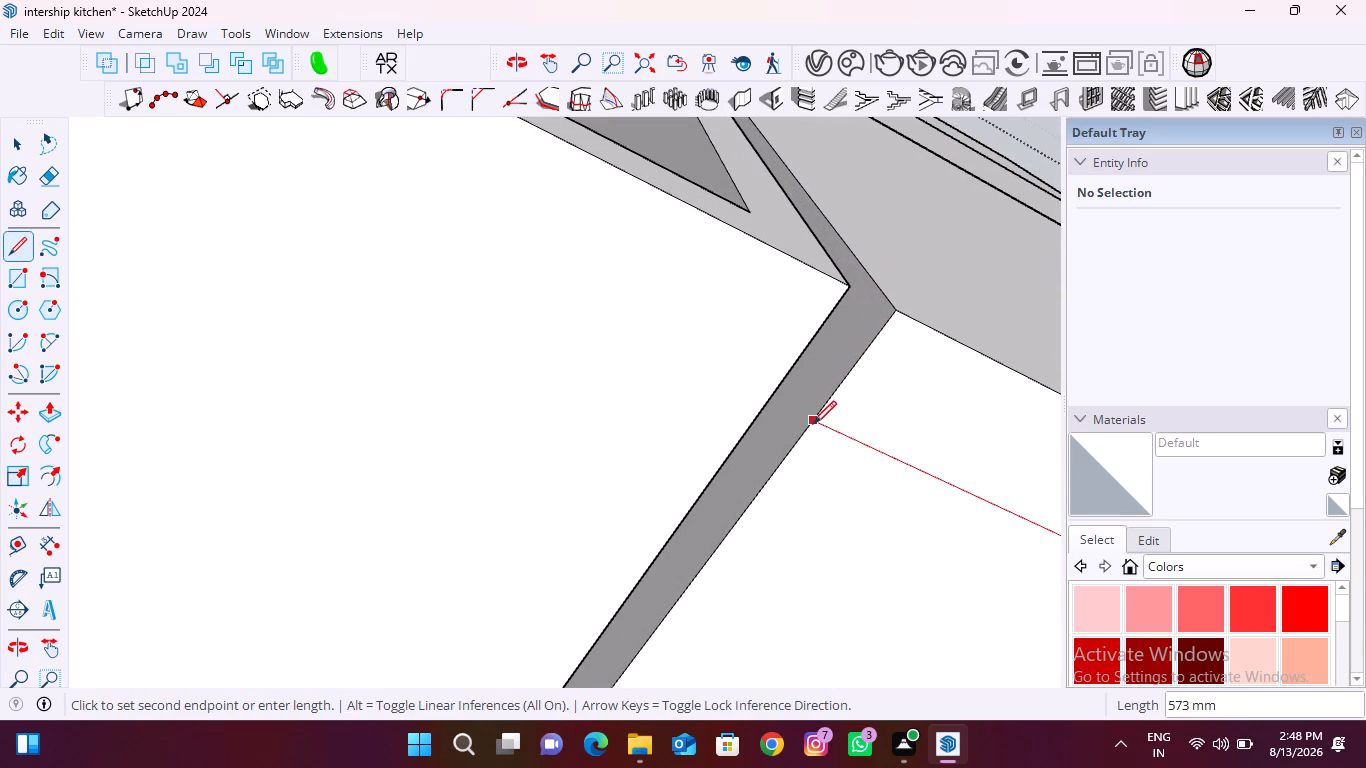
{"action": "left_click", "coordinate": [812, 426]}
Draw a vertical line behind the lowest shutter beside the open-fronted cabinet, from the shutter gap's inner corner down to the underside line.
{"action": "scroll", "coordinate": [560, 435], "scroll_direction": "down", "scroll_amount": 9}
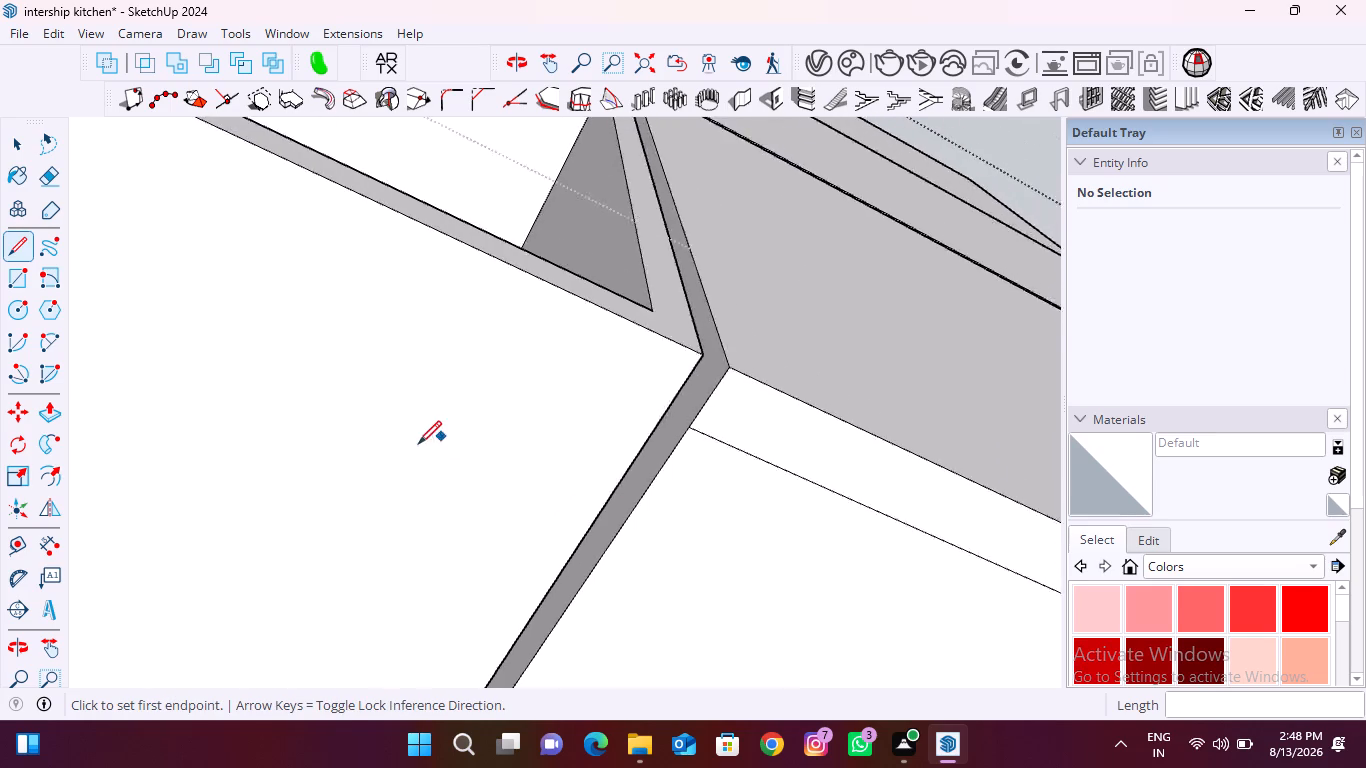
{"action": "scroll", "coordinate": [418, 444], "scroll_direction": "down", "scroll_amount": 20}
{"action": "scroll", "coordinate": [418, 444], "scroll_direction": "down", "scroll_amount": 1}
{"action": "middle_click_drag", "start_coordinate": [491, 441], "coordinate": [485, 521]}
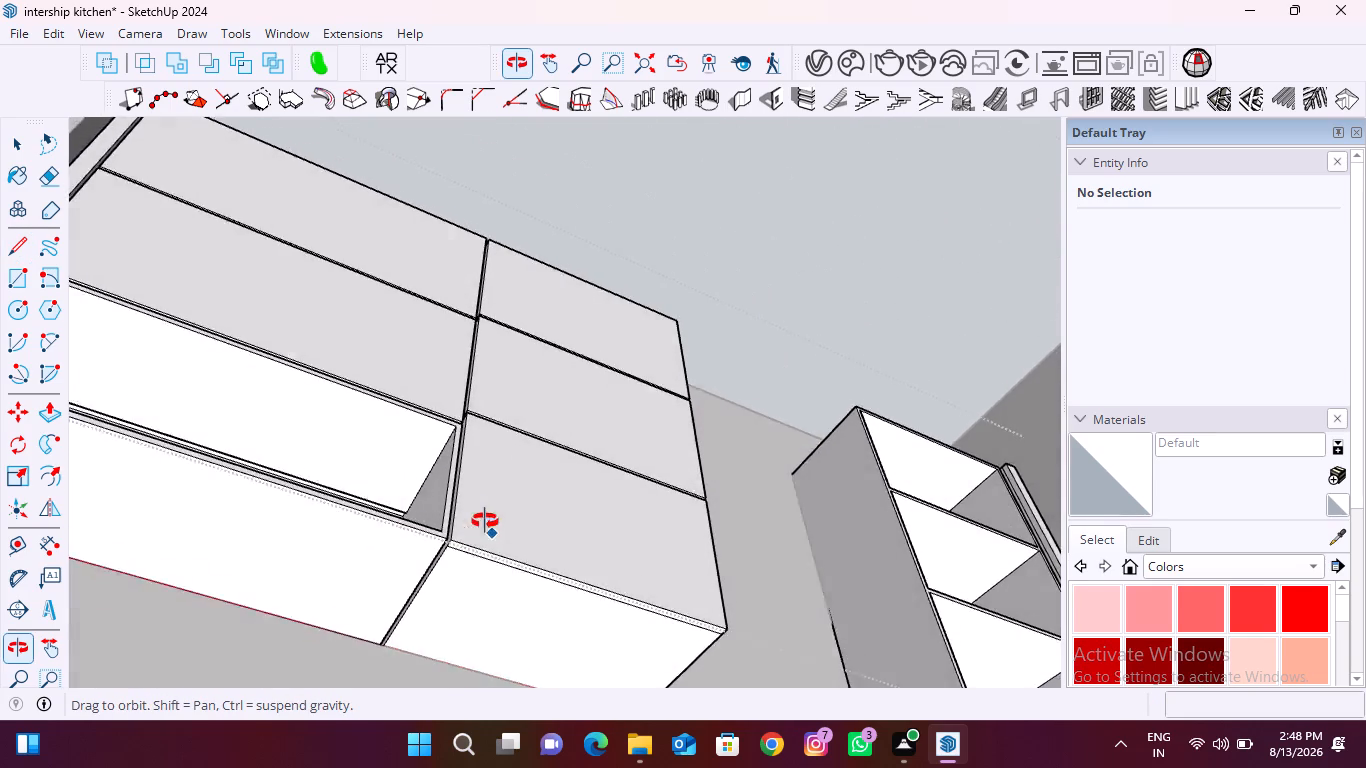
{"action": "middle_click_drag", "start_coordinate": [485, 521], "coordinate": [348, 641]}
{"action": "scroll", "coordinate": [398, 600], "scroll_direction": "up", "scroll_amount": 7}
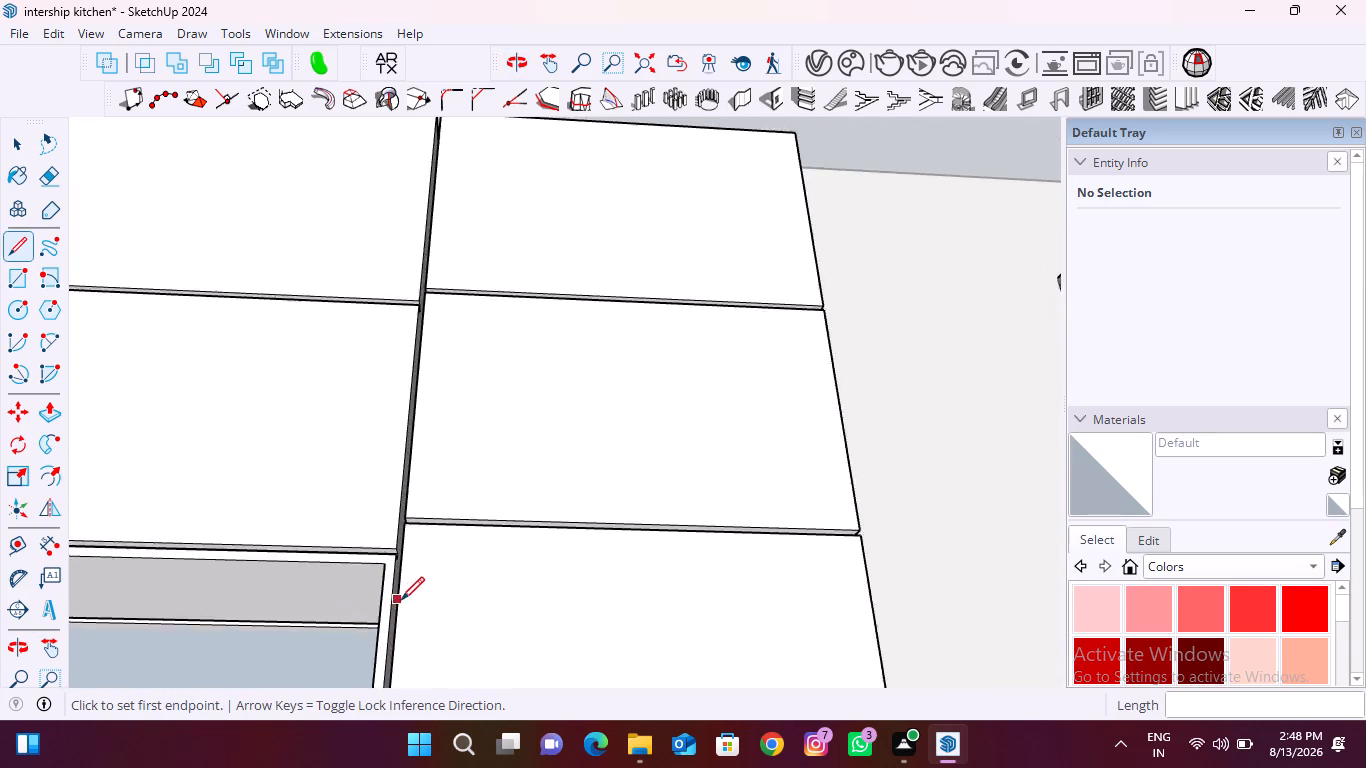
{"action": "scroll", "coordinate": [401, 600], "scroll_direction": "up", "scroll_amount": 10}
{"action": "middle_click_drag", "start_coordinate": [397, 543], "coordinate": [592, 600]}
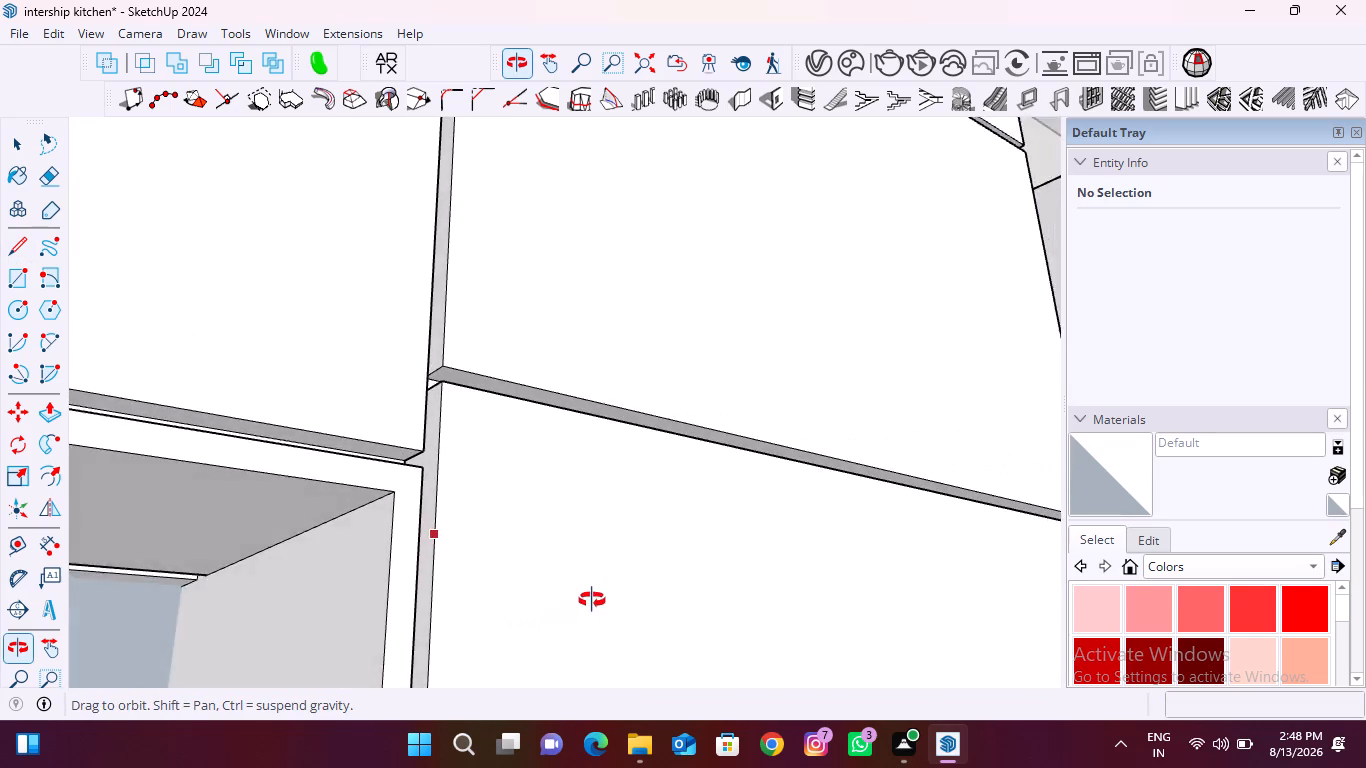
{"action": "middle_click_drag", "start_coordinate": [592, 600], "coordinate": [512, 604]}
{"action": "scroll", "coordinate": [424, 406], "scroll_direction": "up", "scroll_amount": 11}
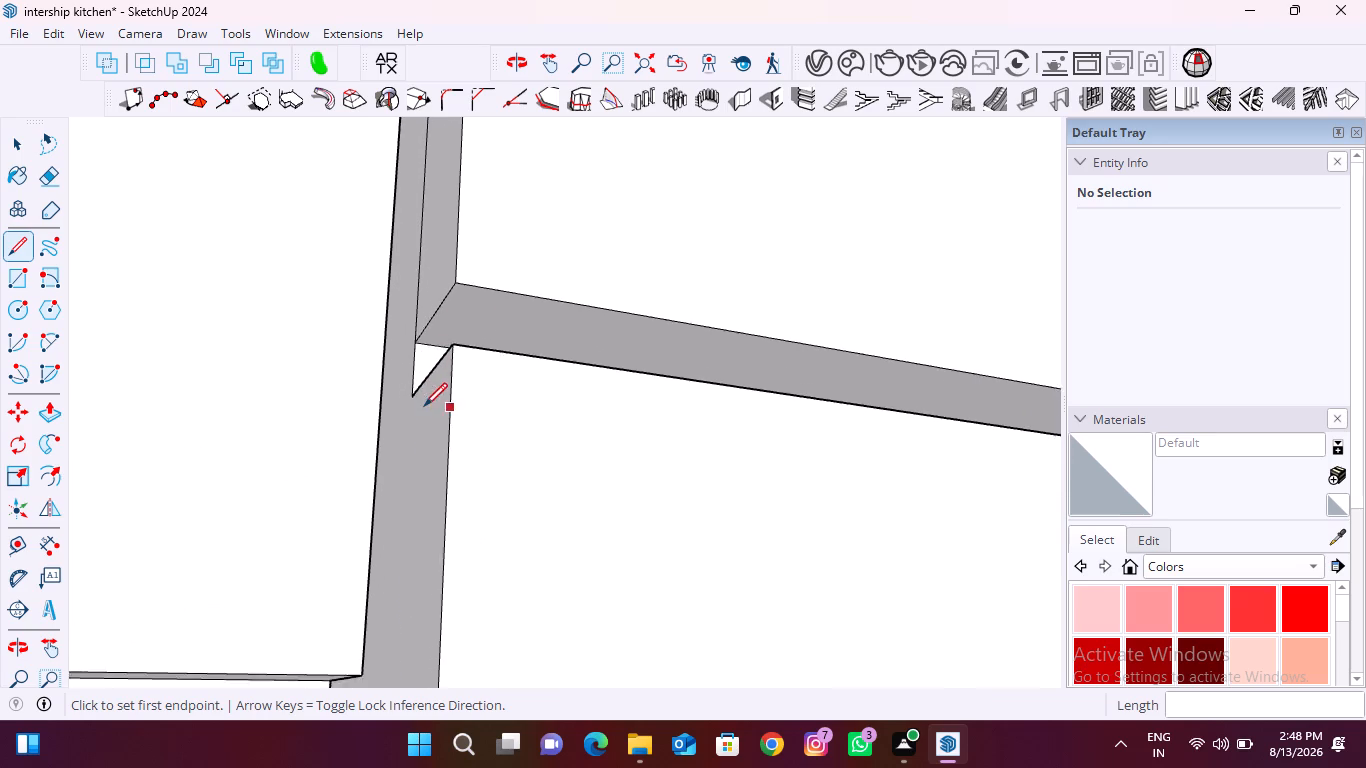
{"action": "scroll", "coordinate": [424, 406], "scroll_direction": "up", "scroll_amount": 8}
{"action": "left_click", "coordinate": [405, 386]}
{"action": "scroll", "coordinate": [416, 363], "scroll_direction": "down", "scroll_amount": 10}
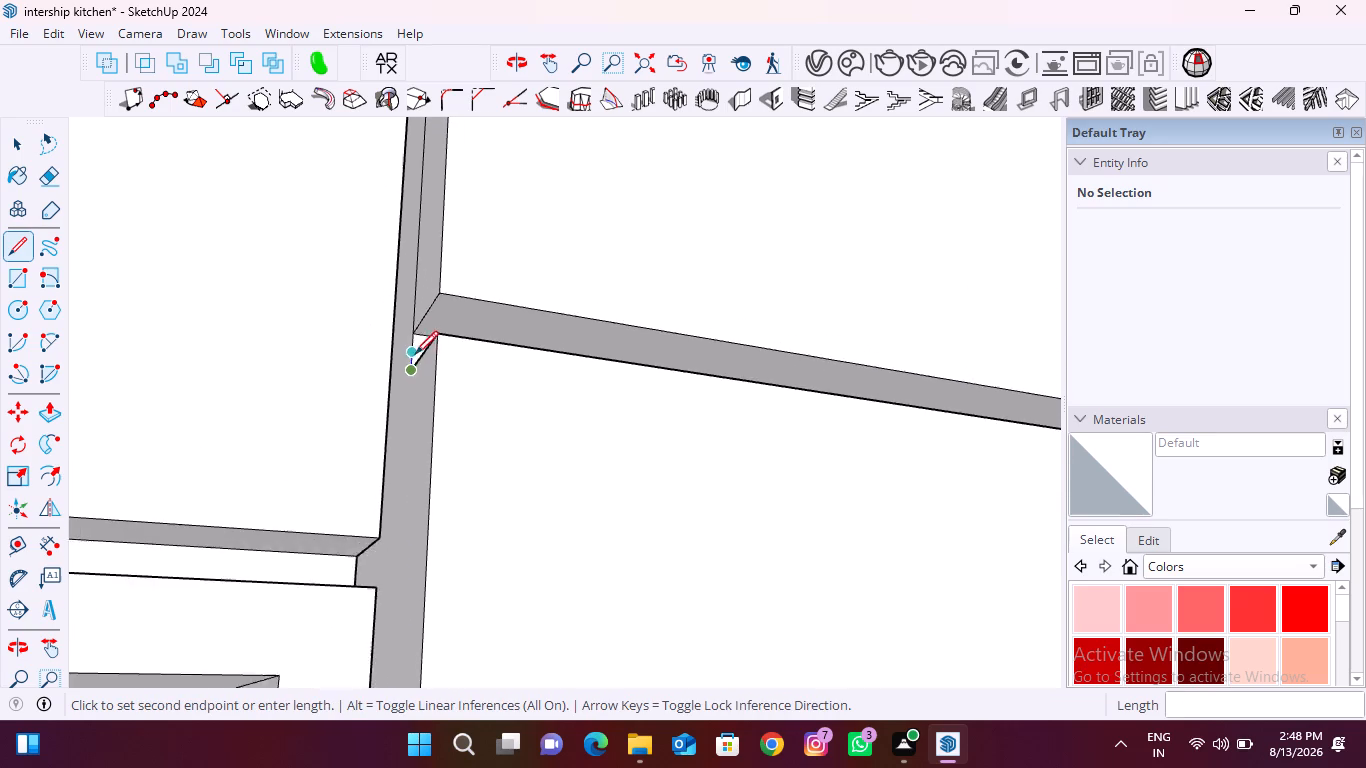
{"action": "scroll", "coordinate": [415, 354], "scroll_direction": "down", "scroll_amount": 20}
{"action": "scroll", "coordinate": [415, 354], "scroll_direction": "down", "scroll_amount": 11}
{"action": "scroll", "coordinate": [417, 493], "scroll_direction": "up", "scroll_amount": 3}
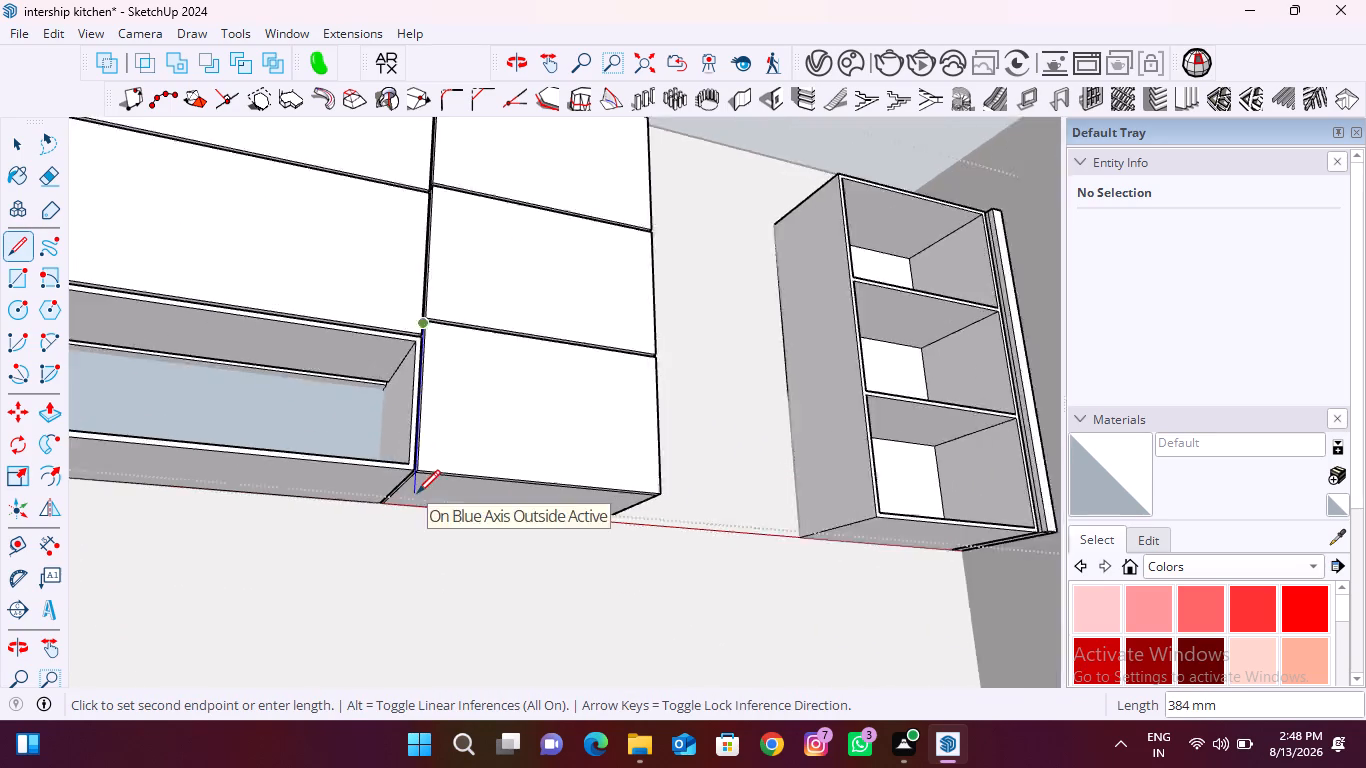
{"action": "scroll", "coordinate": [417, 493], "scroll_direction": "up", "scroll_amount": 20}
{"action": "scroll", "coordinate": [417, 493], "scroll_direction": "up", "scroll_amount": 2}
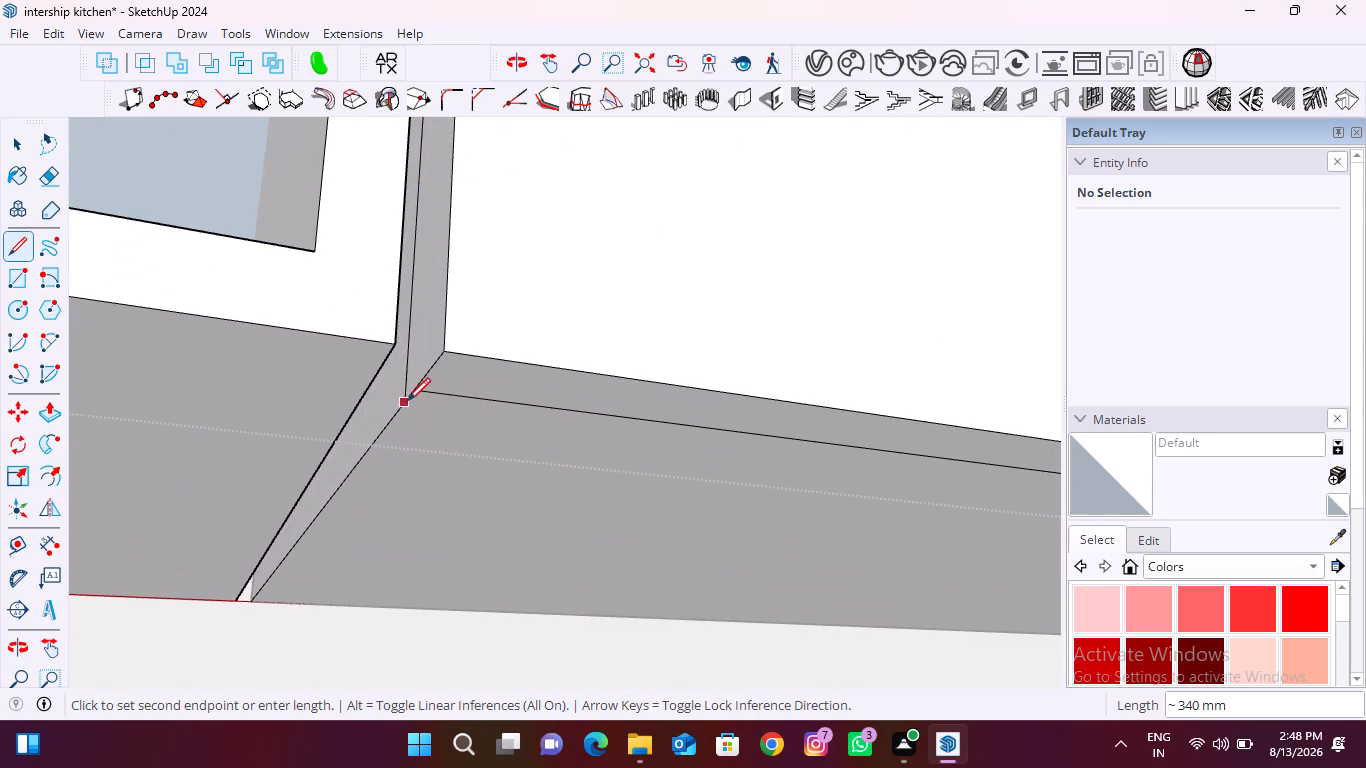
{"action": "left_click", "coordinate": [416, 392]}
Inspect the redrawn shutter lines on the closed cabinet's underside and side, and check the neighbouring three-compartment unit.
{"action": "scroll", "coordinate": [394, 472], "scroll_direction": "down", "scroll_amount": 15}
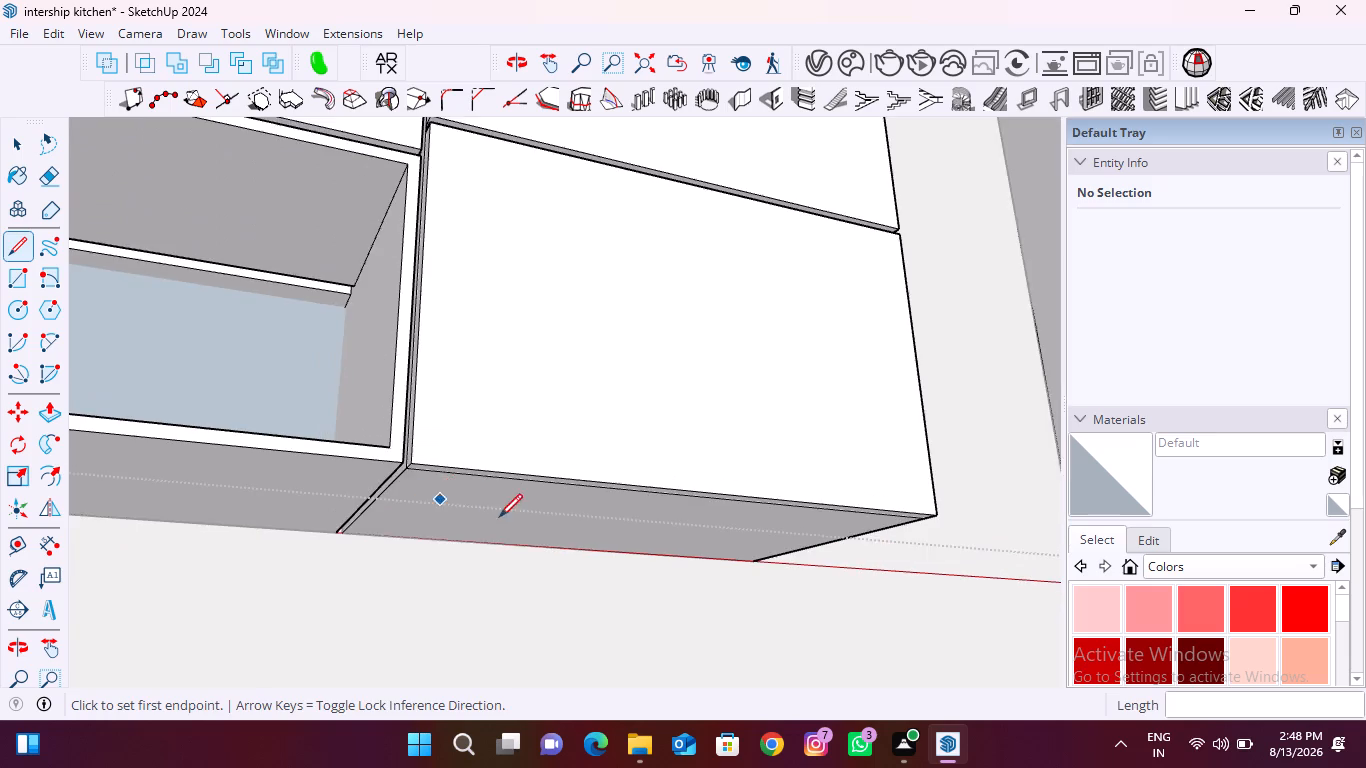
{"action": "middle_click_drag", "start_coordinate": [499, 517], "coordinate": [83, 429]}
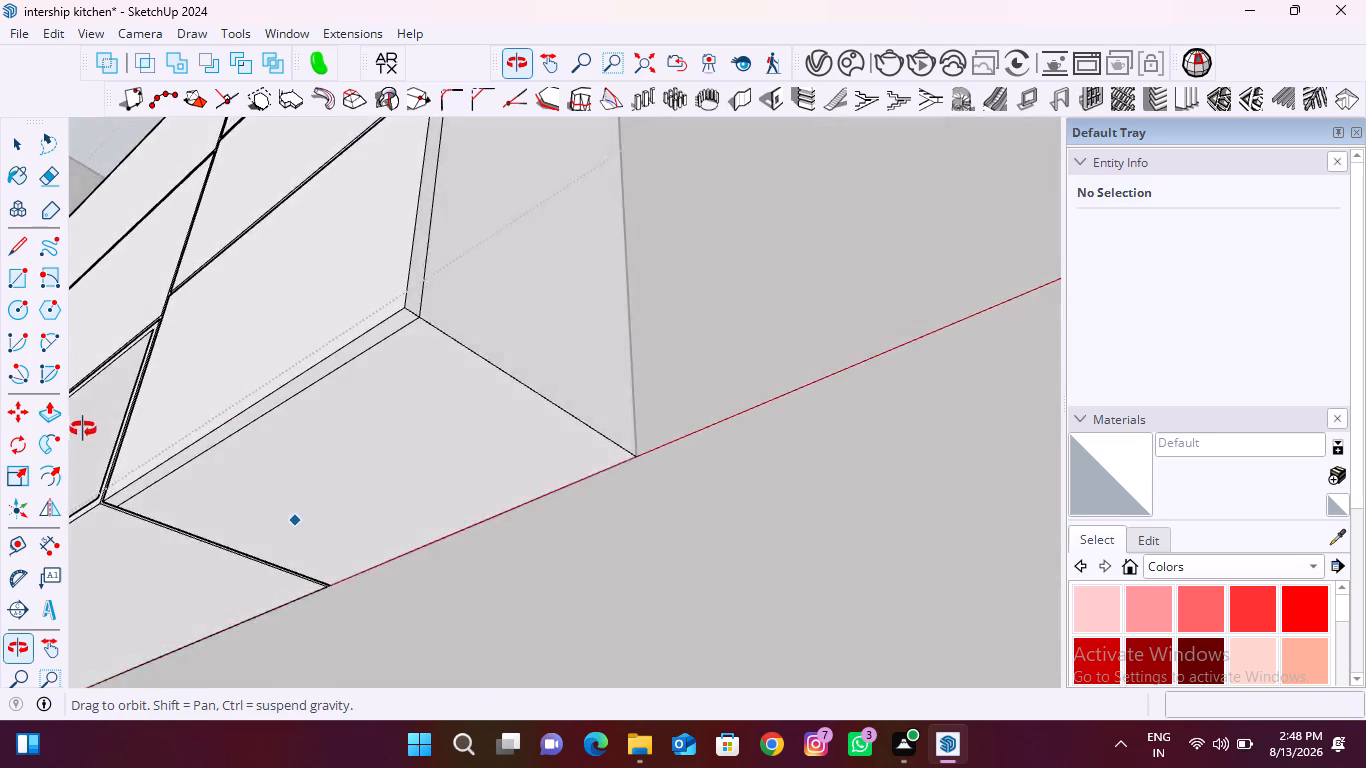
{"action": "middle_click_drag", "start_coordinate": [83, 429], "coordinate": [329, 353]}
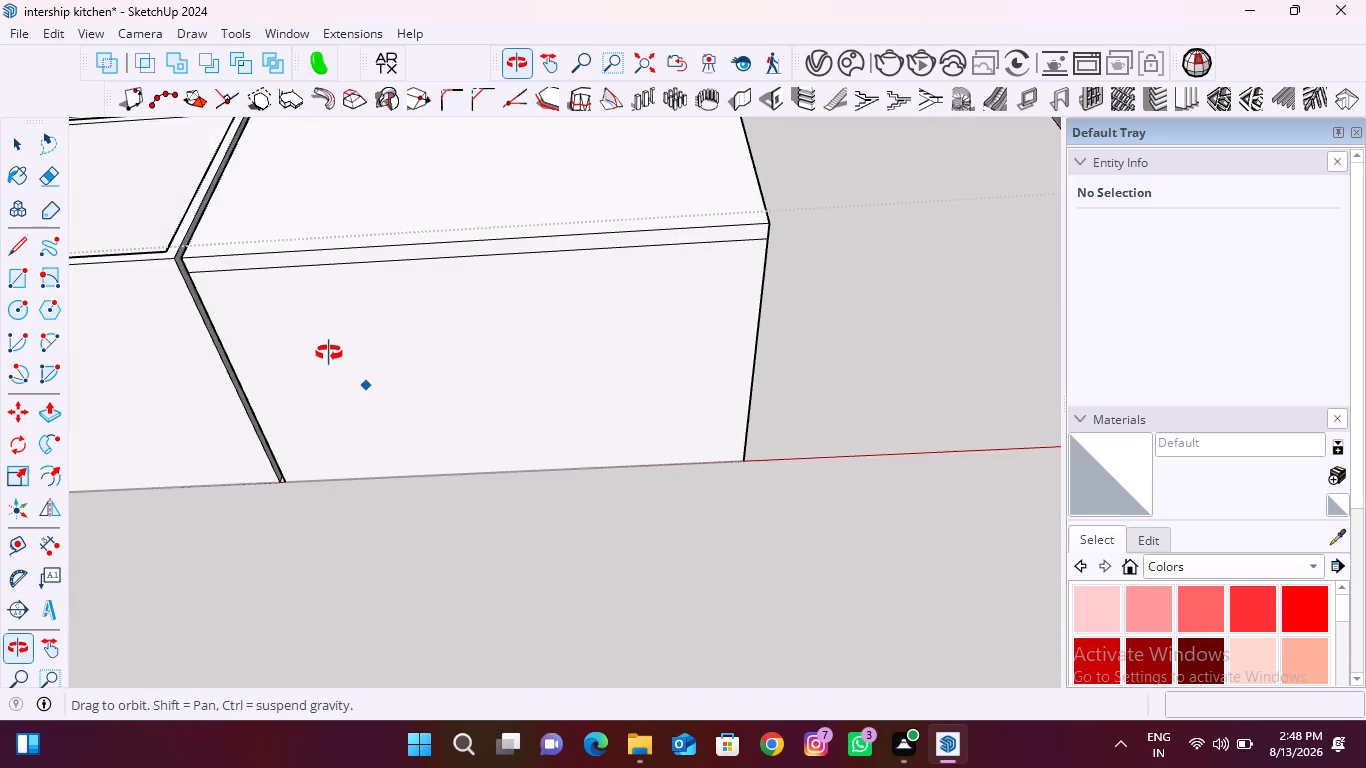
{"action": "middle_click_drag", "start_coordinate": [329, 353], "coordinate": [99, 474]}
{"action": "middle_click_drag", "start_coordinate": [446, 447], "coordinate": [419, 430]}
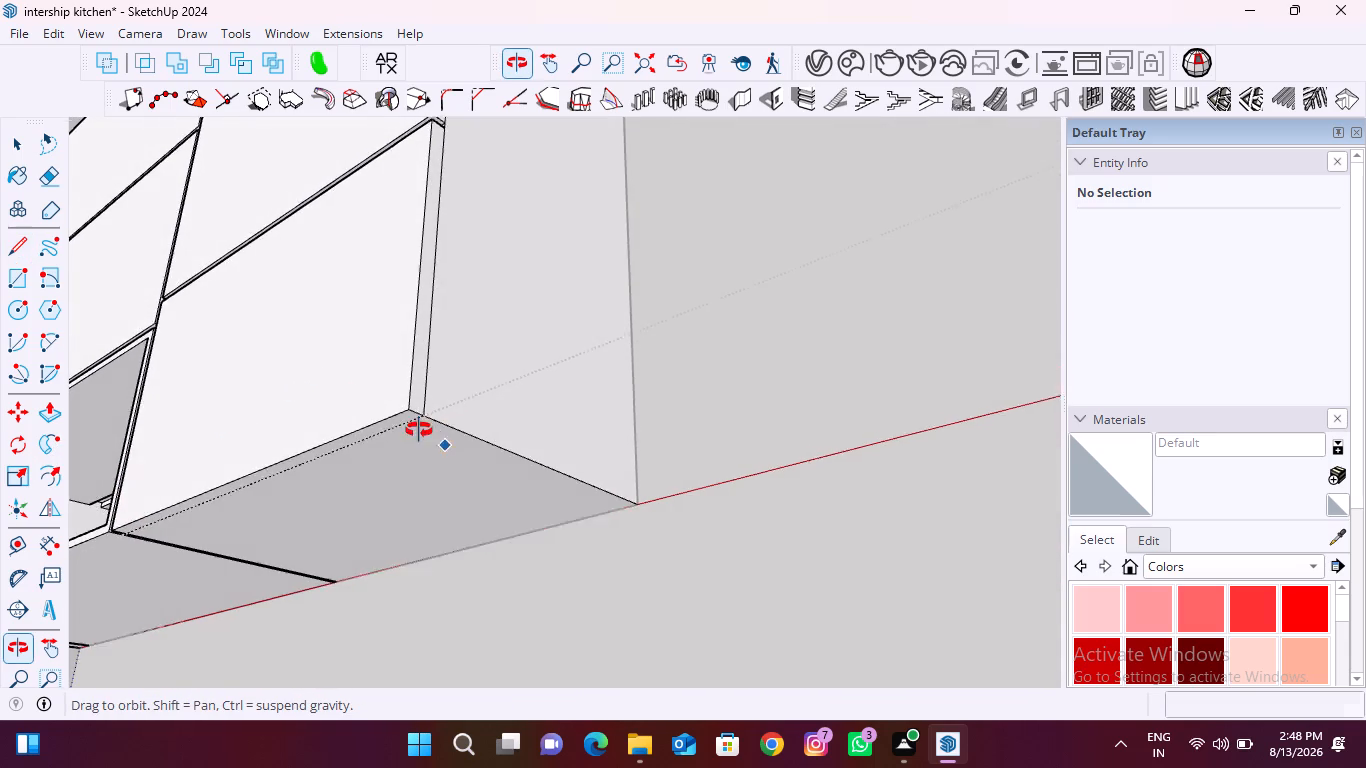
{"action": "middle_click_drag", "start_coordinate": [419, 430], "coordinate": [689, 564]}
{"action": "scroll", "coordinate": [316, 465], "scroll_direction": "down", "scroll_amount": 13}
{"action": "middle_click_drag", "start_coordinate": [365, 510], "coordinate": [463, 528]}
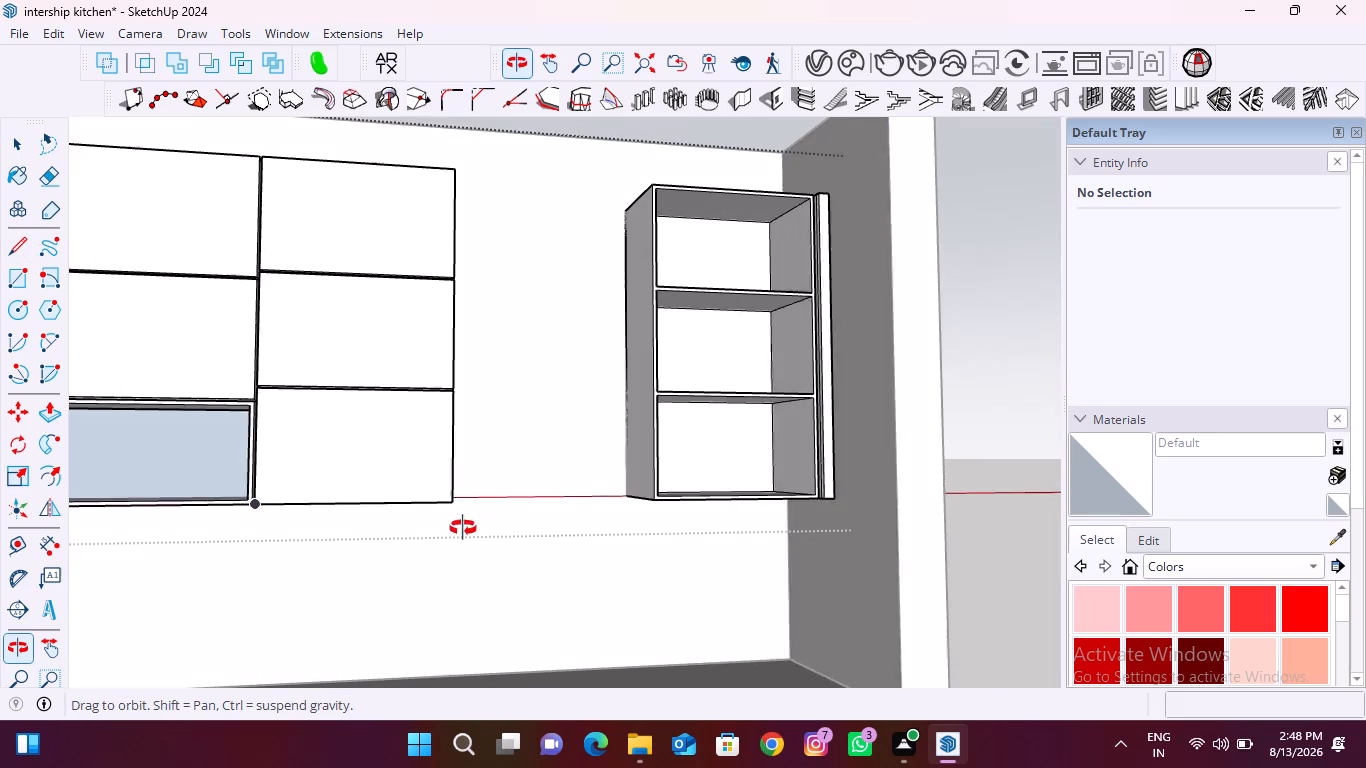
{"action": "middle_click_drag", "start_coordinate": [463, 528], "coordinate": [482, 533]}
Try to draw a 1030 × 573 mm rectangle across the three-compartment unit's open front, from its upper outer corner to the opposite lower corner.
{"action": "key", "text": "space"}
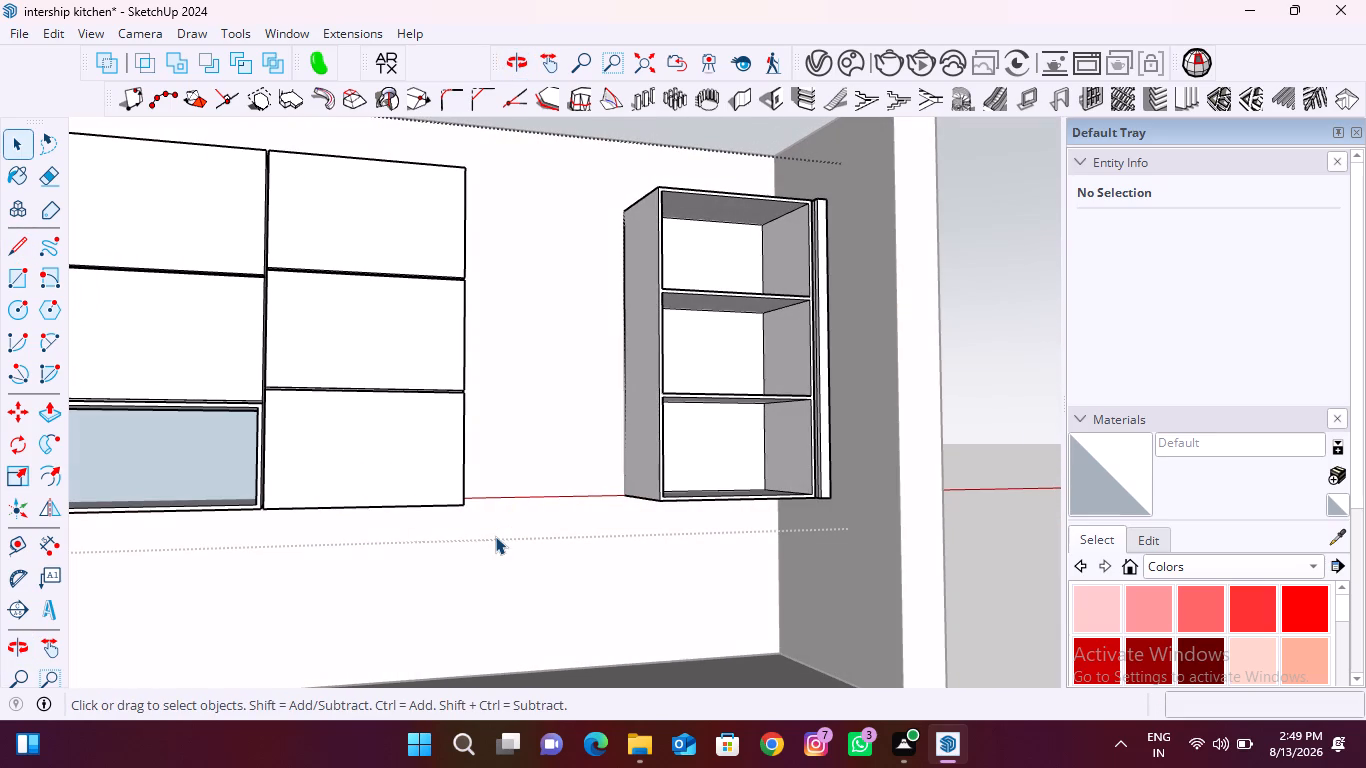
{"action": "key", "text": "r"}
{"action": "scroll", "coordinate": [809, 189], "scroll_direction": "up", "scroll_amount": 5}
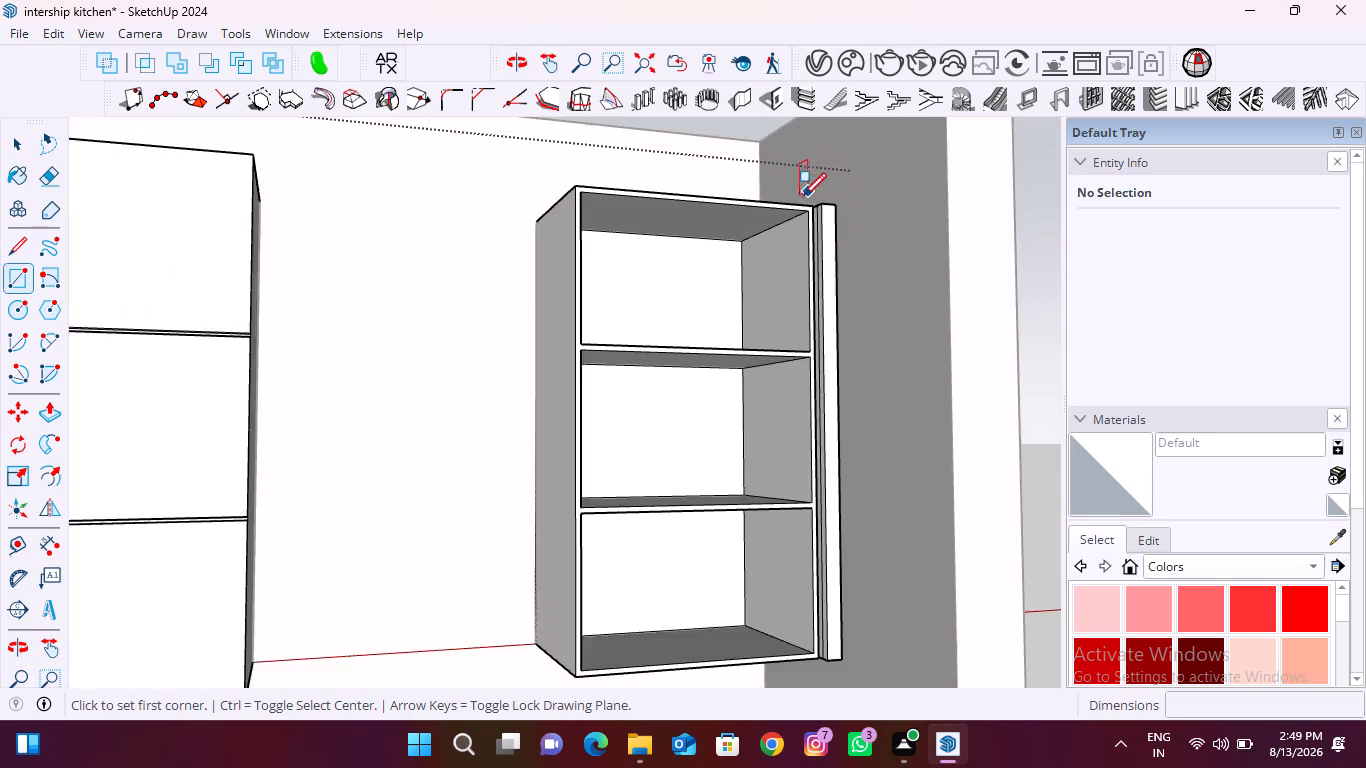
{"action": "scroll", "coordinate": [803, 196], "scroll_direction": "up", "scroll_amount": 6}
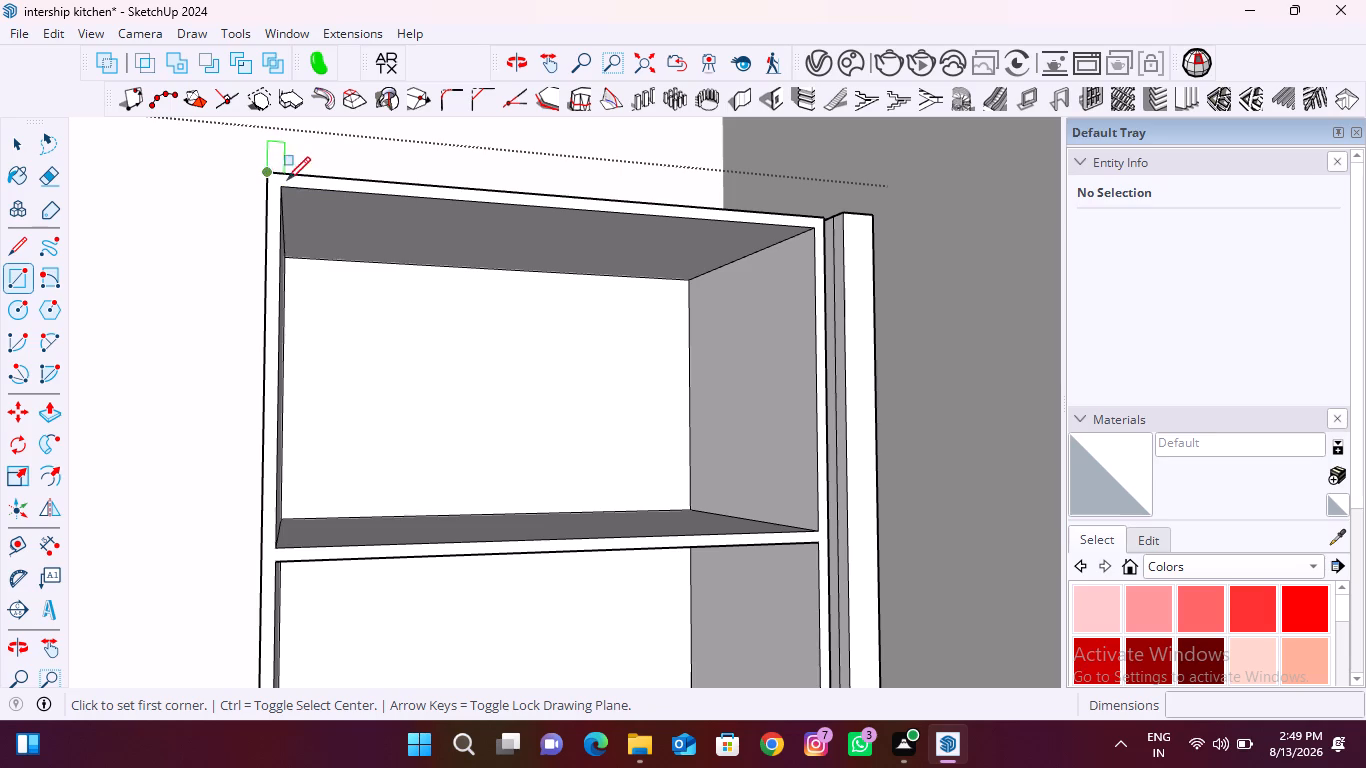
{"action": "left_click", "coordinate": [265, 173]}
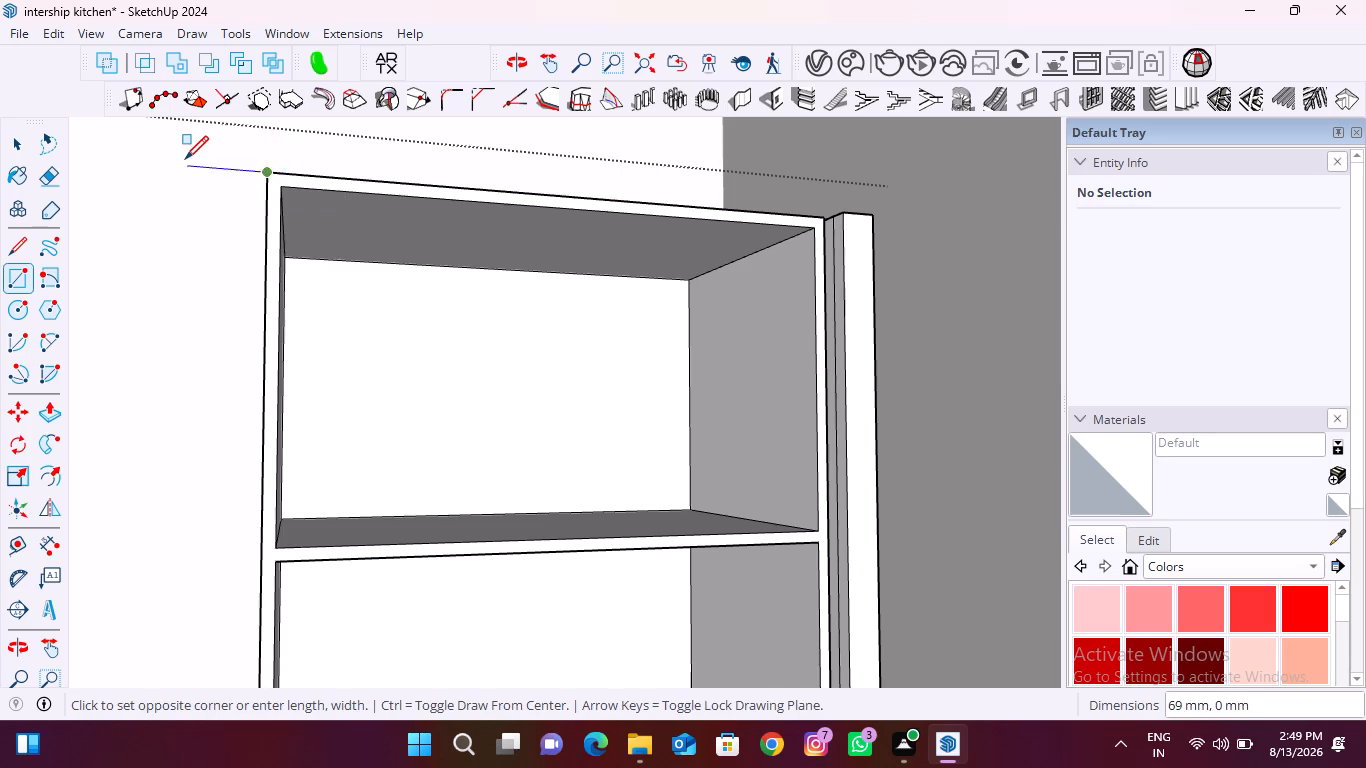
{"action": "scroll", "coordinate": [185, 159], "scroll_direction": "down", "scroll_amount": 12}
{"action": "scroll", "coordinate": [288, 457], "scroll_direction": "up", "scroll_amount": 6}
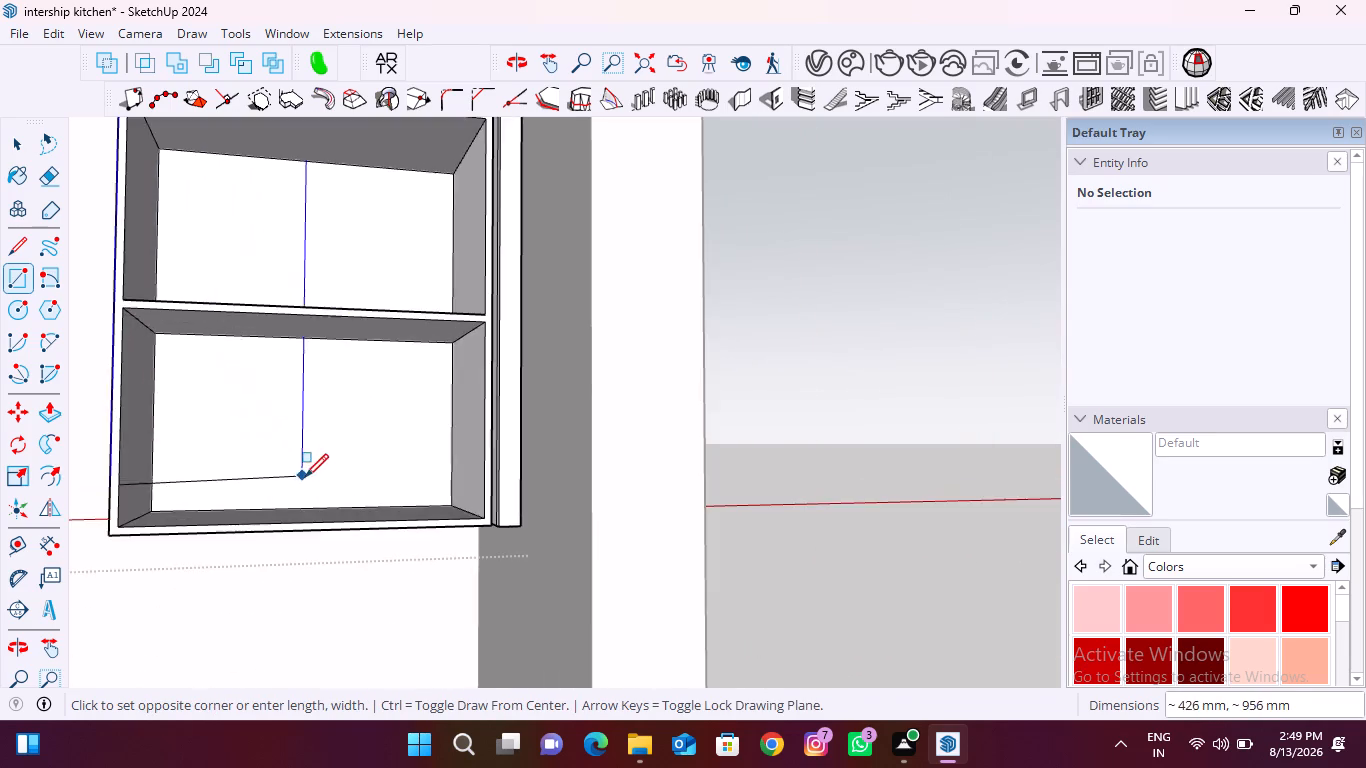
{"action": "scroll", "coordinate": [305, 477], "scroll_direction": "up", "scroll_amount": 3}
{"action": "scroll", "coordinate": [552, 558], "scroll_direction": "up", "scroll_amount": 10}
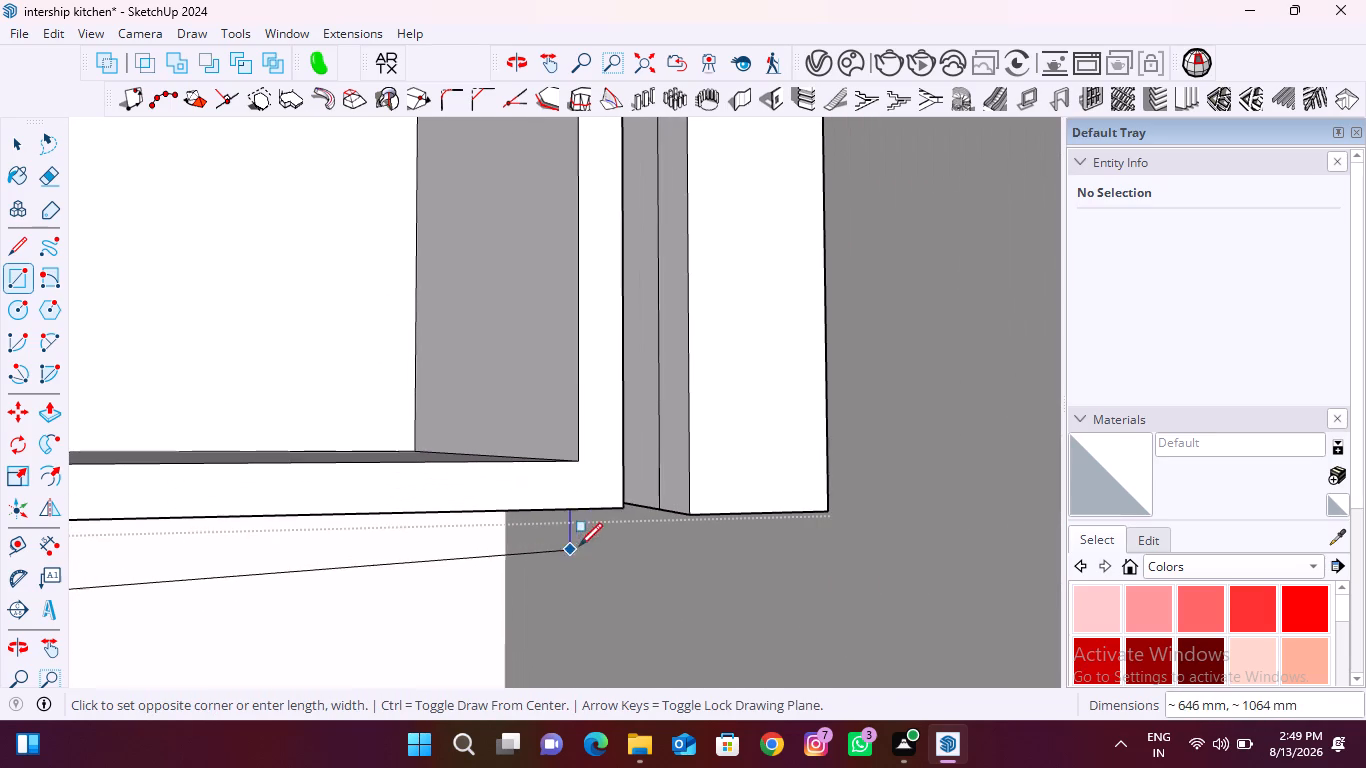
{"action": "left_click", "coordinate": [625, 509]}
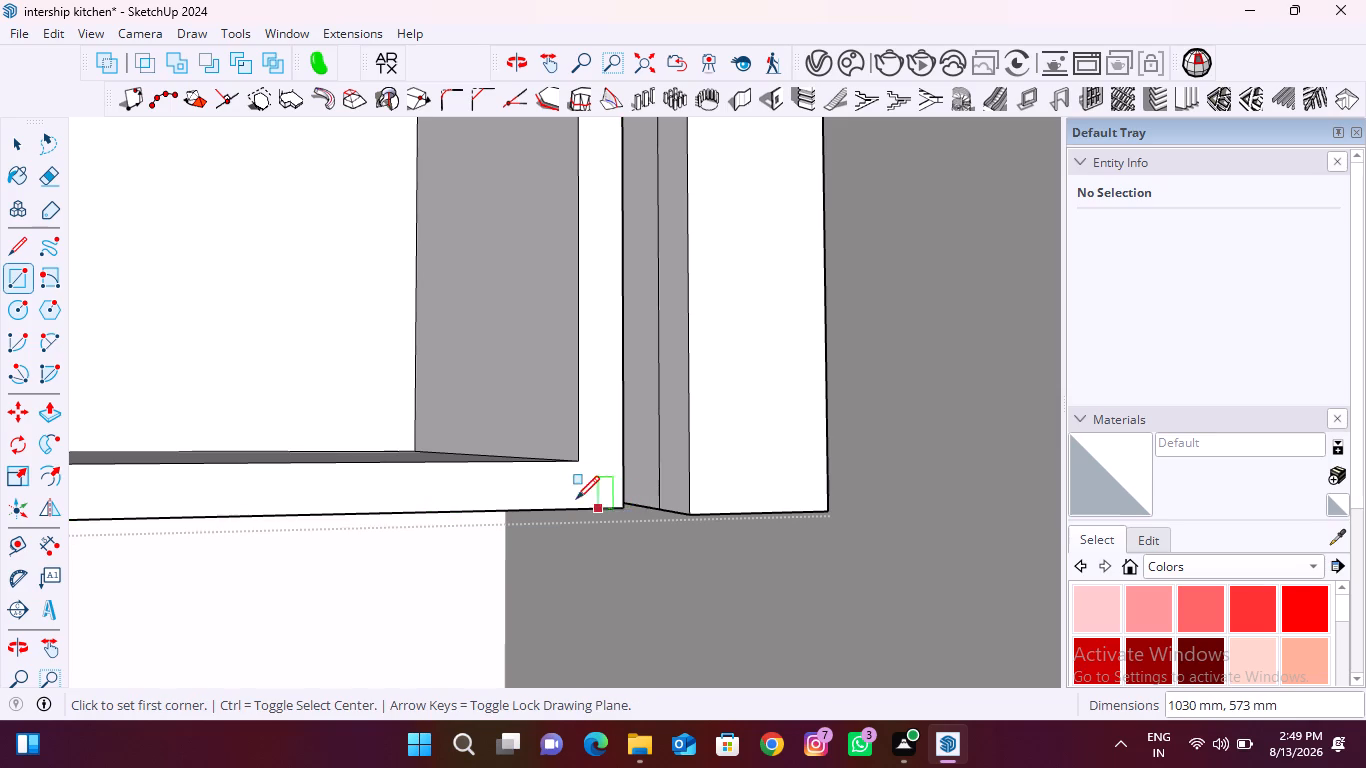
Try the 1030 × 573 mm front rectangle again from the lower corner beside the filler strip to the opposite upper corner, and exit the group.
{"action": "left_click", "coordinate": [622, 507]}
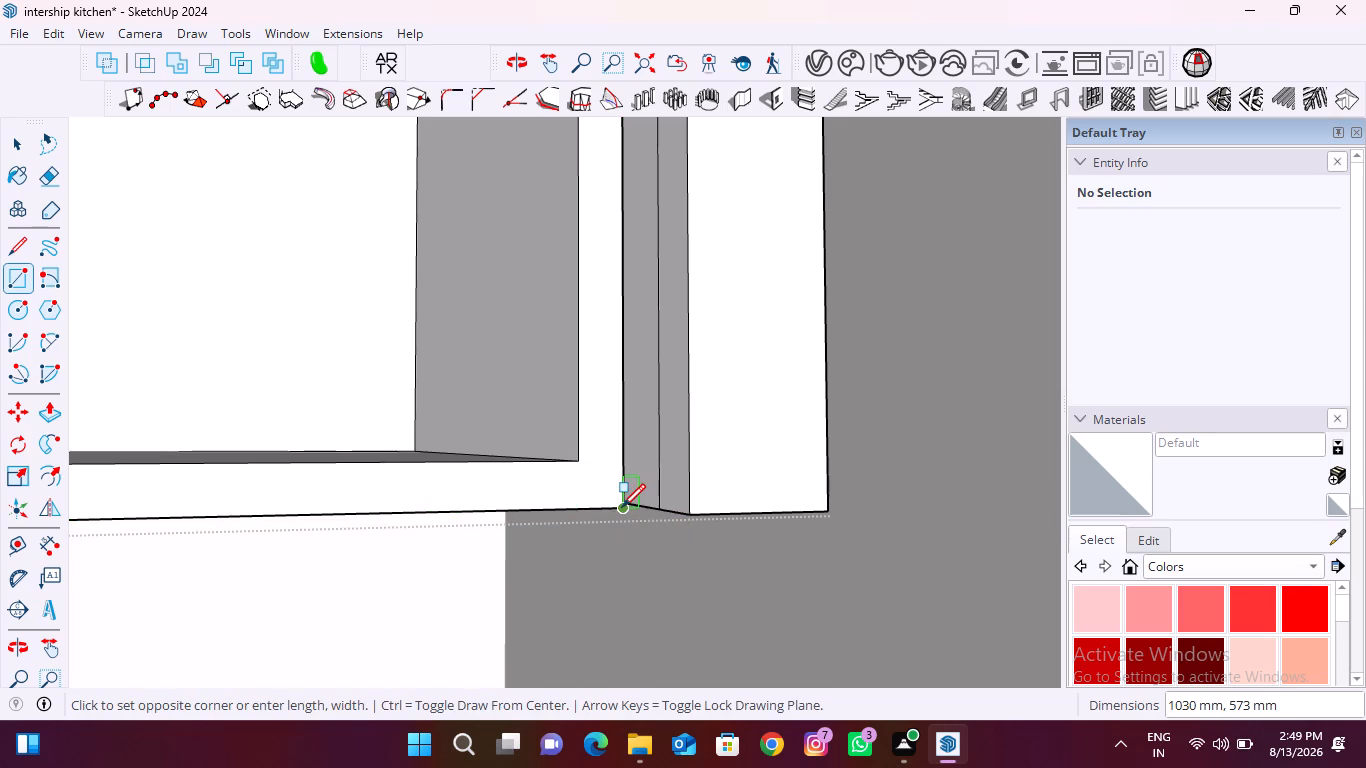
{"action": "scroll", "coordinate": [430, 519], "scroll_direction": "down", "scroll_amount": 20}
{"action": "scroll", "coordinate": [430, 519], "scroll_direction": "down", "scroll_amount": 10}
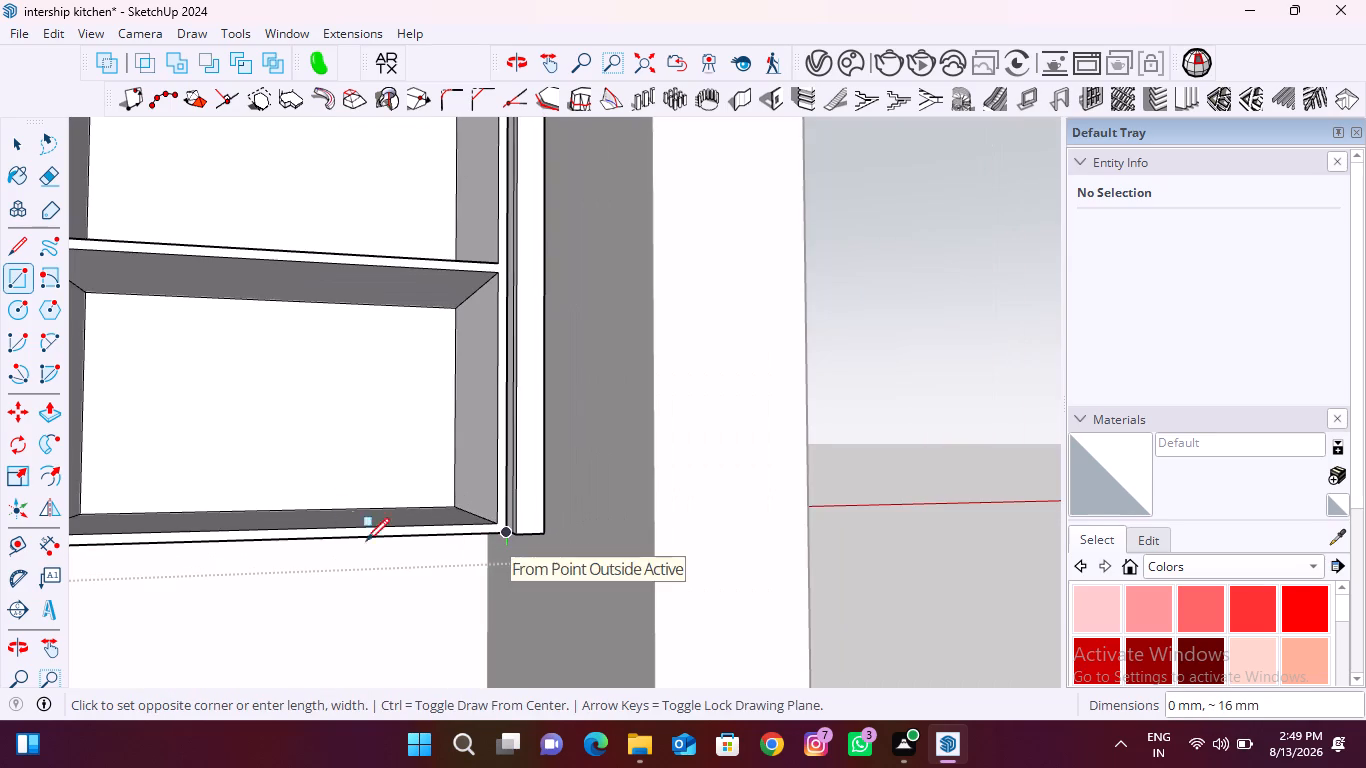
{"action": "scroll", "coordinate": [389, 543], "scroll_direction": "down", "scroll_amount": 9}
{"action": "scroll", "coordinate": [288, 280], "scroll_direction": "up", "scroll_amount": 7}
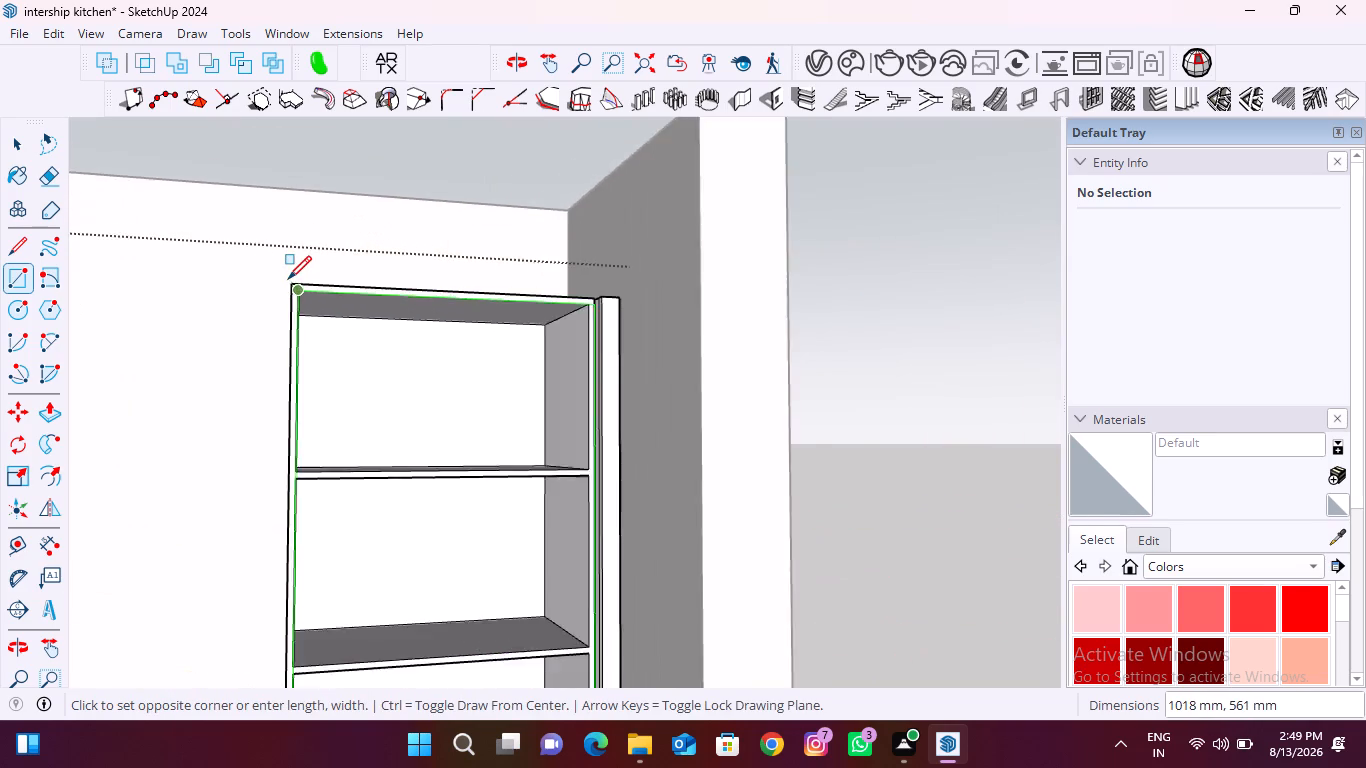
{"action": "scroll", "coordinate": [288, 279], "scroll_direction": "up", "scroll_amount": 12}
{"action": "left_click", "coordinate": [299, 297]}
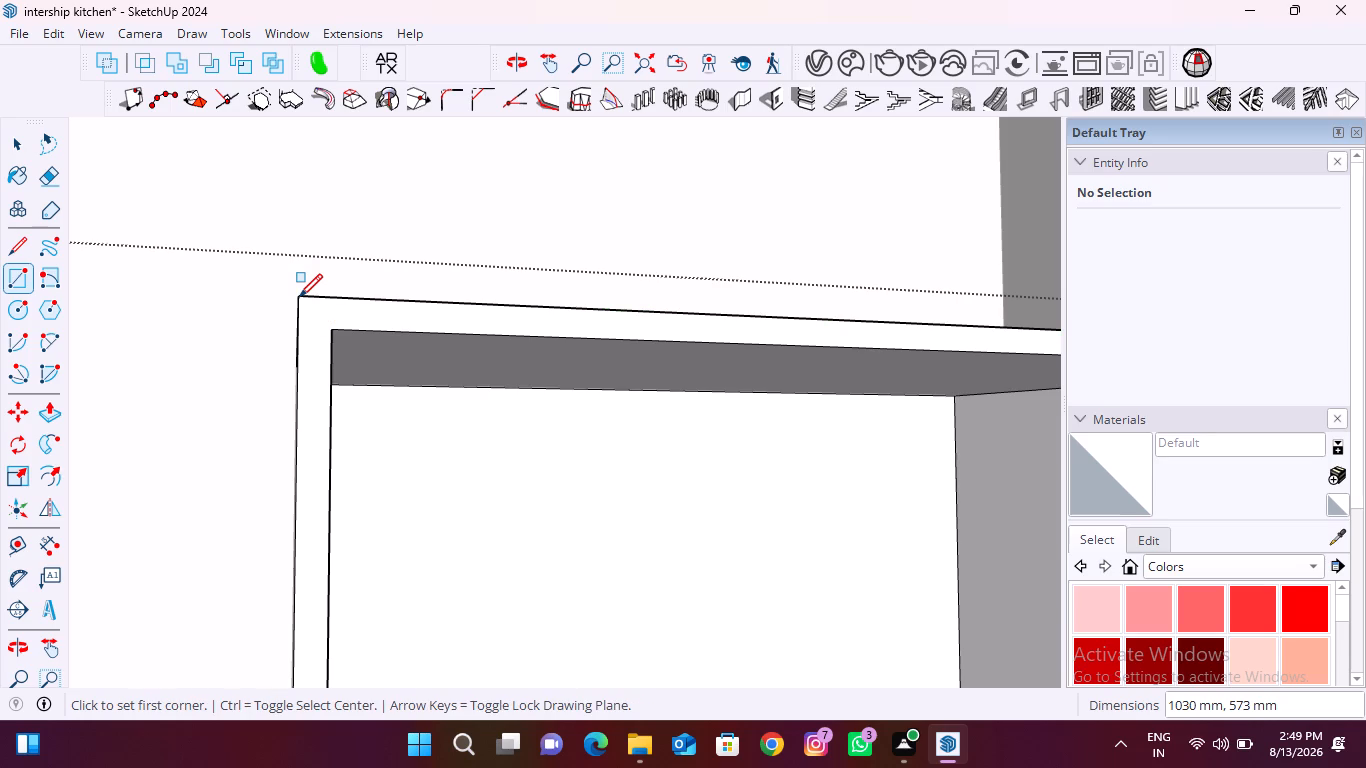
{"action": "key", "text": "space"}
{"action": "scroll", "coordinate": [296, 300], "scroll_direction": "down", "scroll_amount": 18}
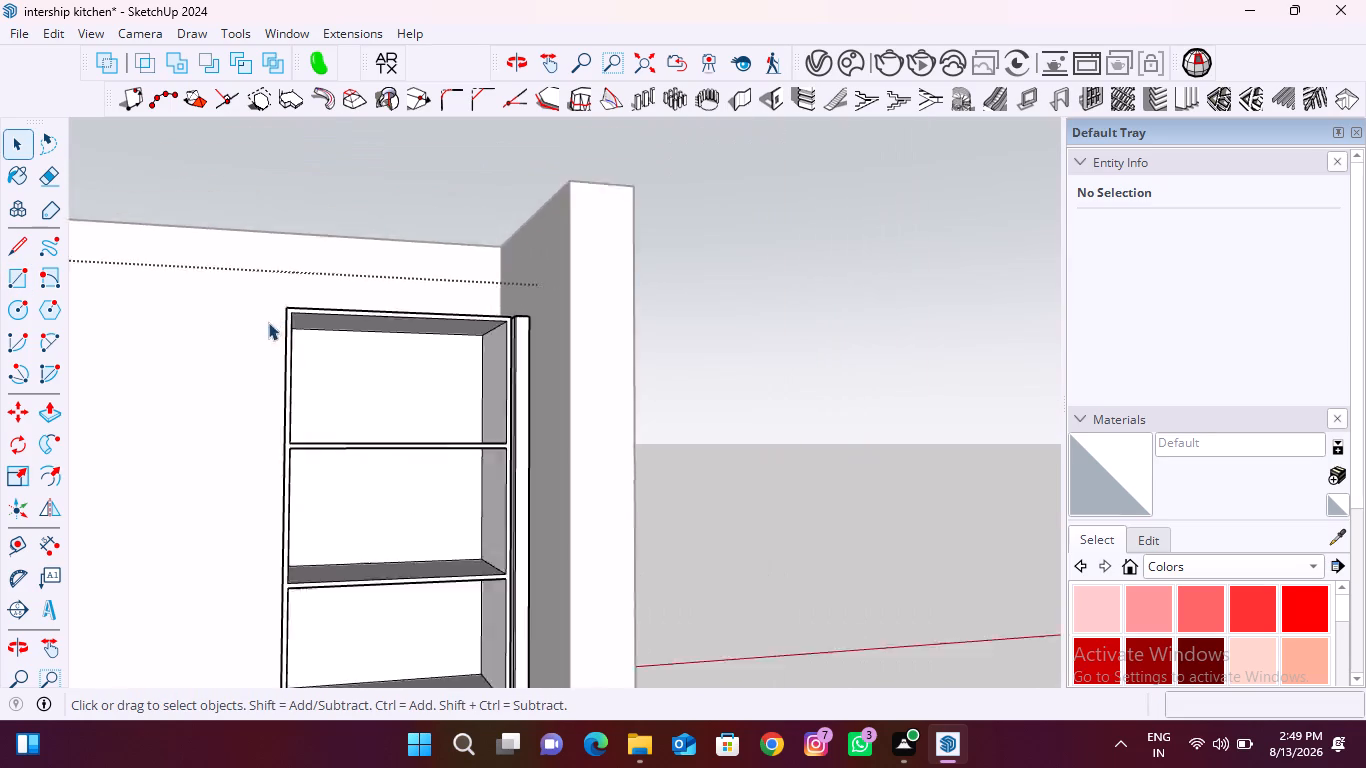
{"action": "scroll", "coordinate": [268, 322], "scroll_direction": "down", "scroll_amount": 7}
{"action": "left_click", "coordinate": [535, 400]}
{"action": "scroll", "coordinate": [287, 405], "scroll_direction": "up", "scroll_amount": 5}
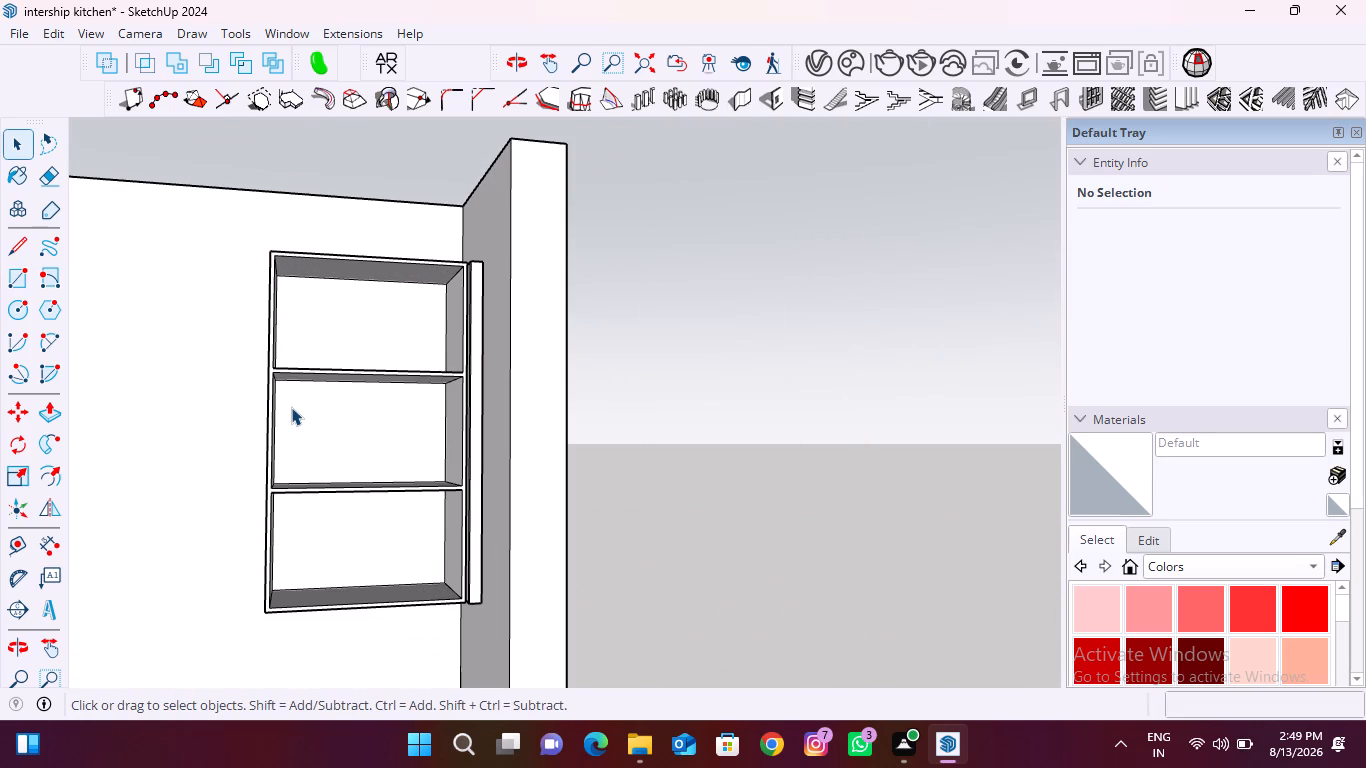
Add two guides on the three-compartment unit's underside, one 10 mm from the rear edge and another 25 mm beyond it.
{"action": "key", "text": "t"}
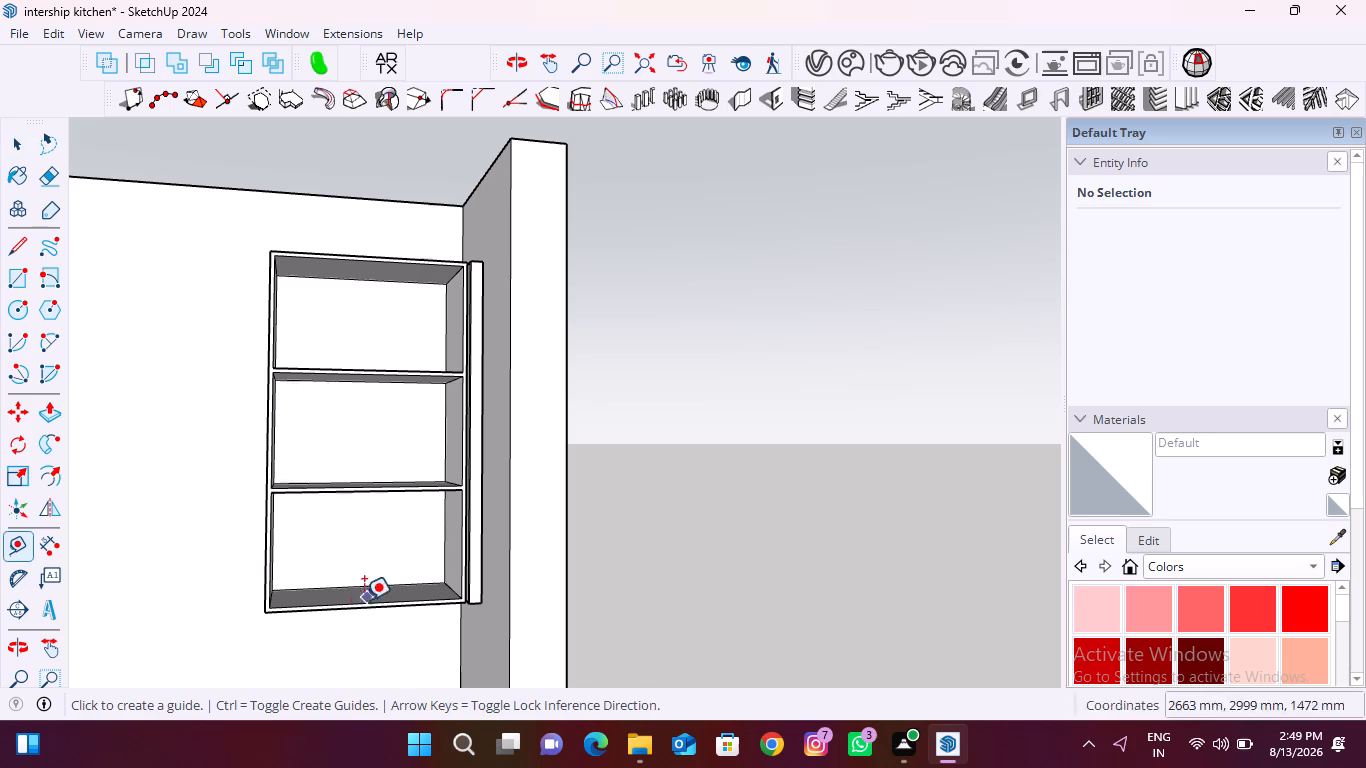
{"action": "middle_click_drag", "start_coordinate": [364, 600], "coordinate": [495, 363]}
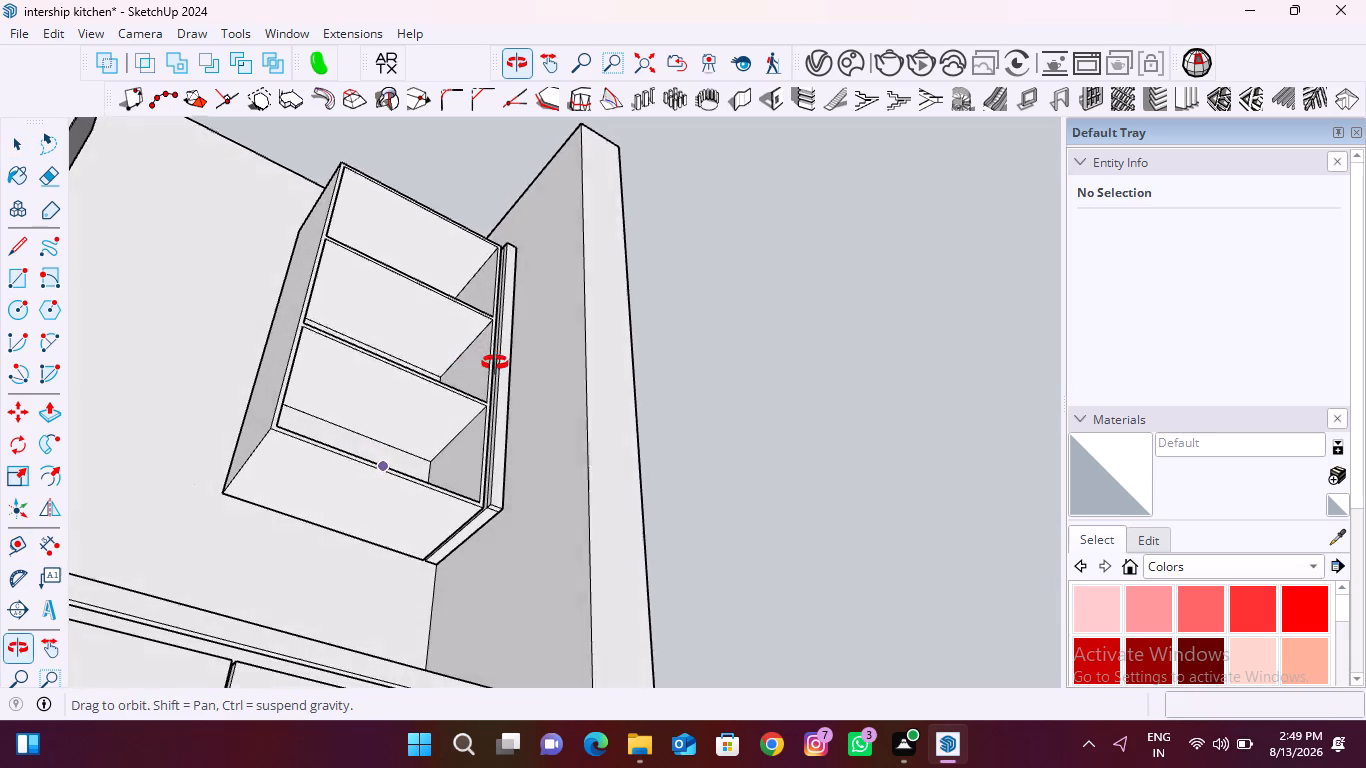
{"action": "middle_click_drag", "start_coordinate": [495, 363], "coordinate": [510, 362]}
{"action": "scroll", "coordinate": [268, 493], "scroll_direction": "up", "scroll_amount": 15}
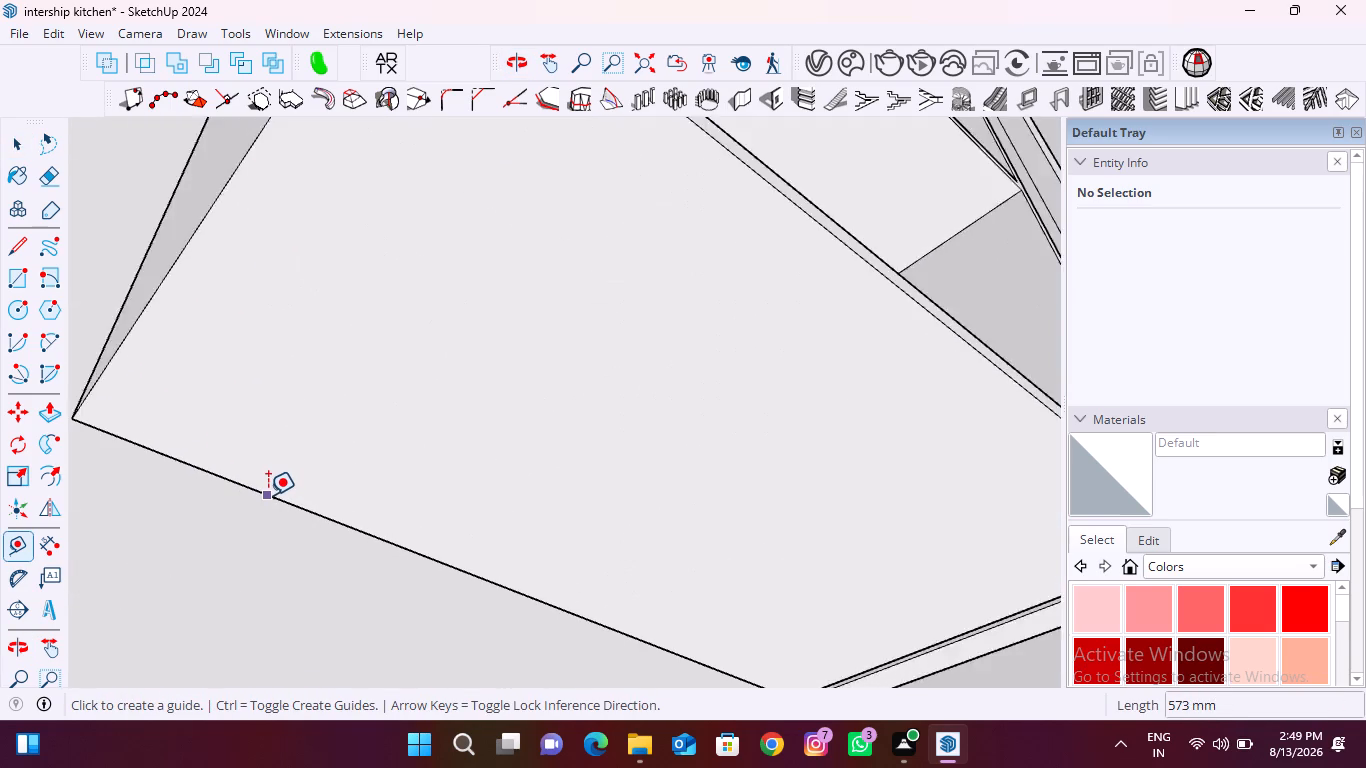
{"action": "scroll", "coordinate": [268, 495], "scroll_direction": "up", "scroll_amount": 7}
{"action": "left_click", "coordinate": [267, 497]}
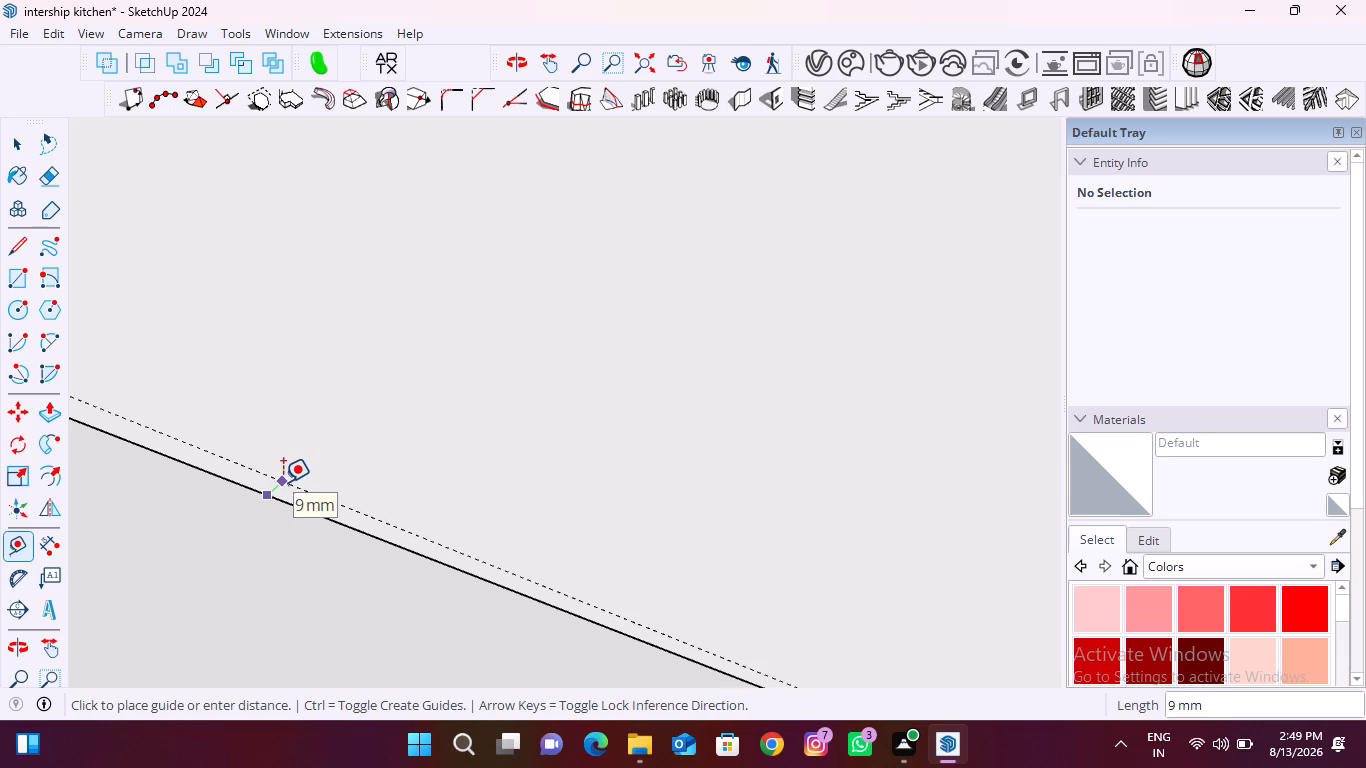
{"action": "type", "text": "10"}
{"action": "key", "text": "Return"}
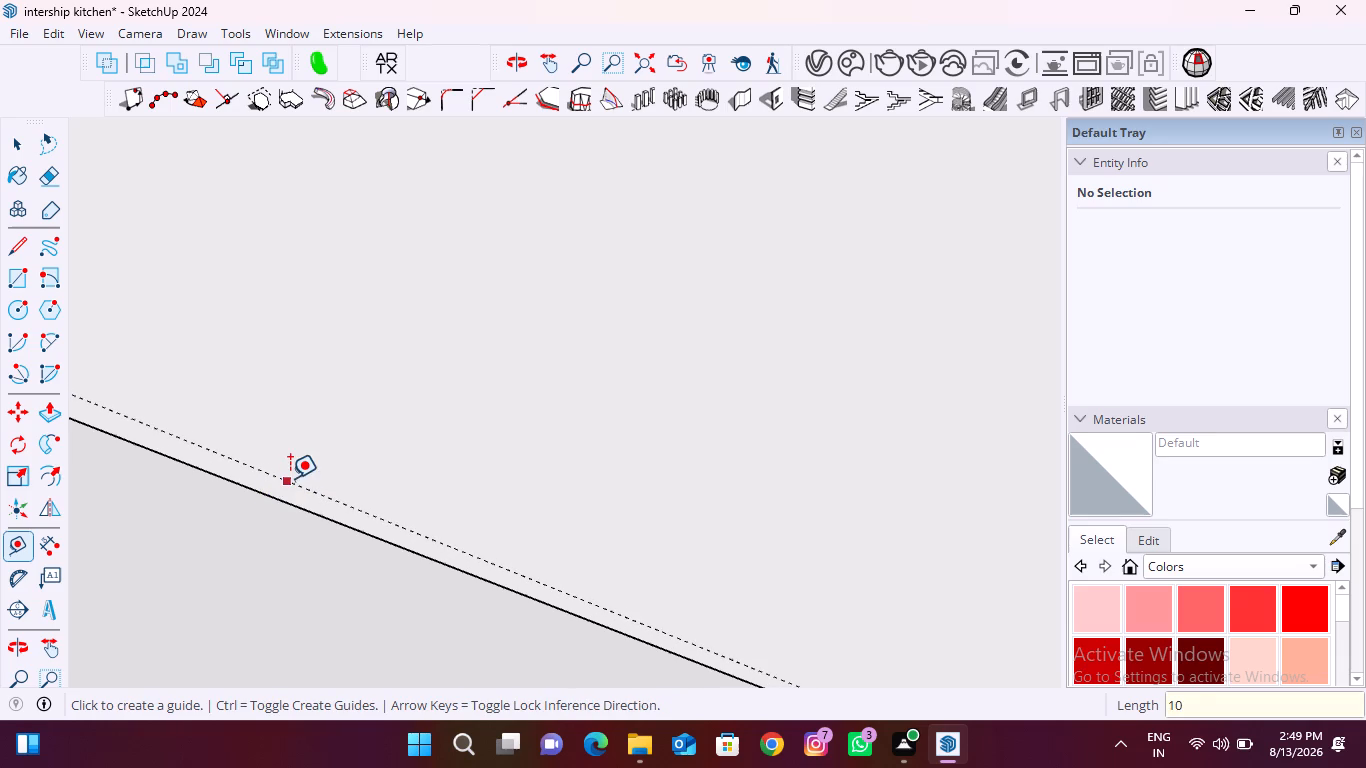
{"action": "left_click", "coordinate": [290, 478]}
{"action": "type", "text": "25"}
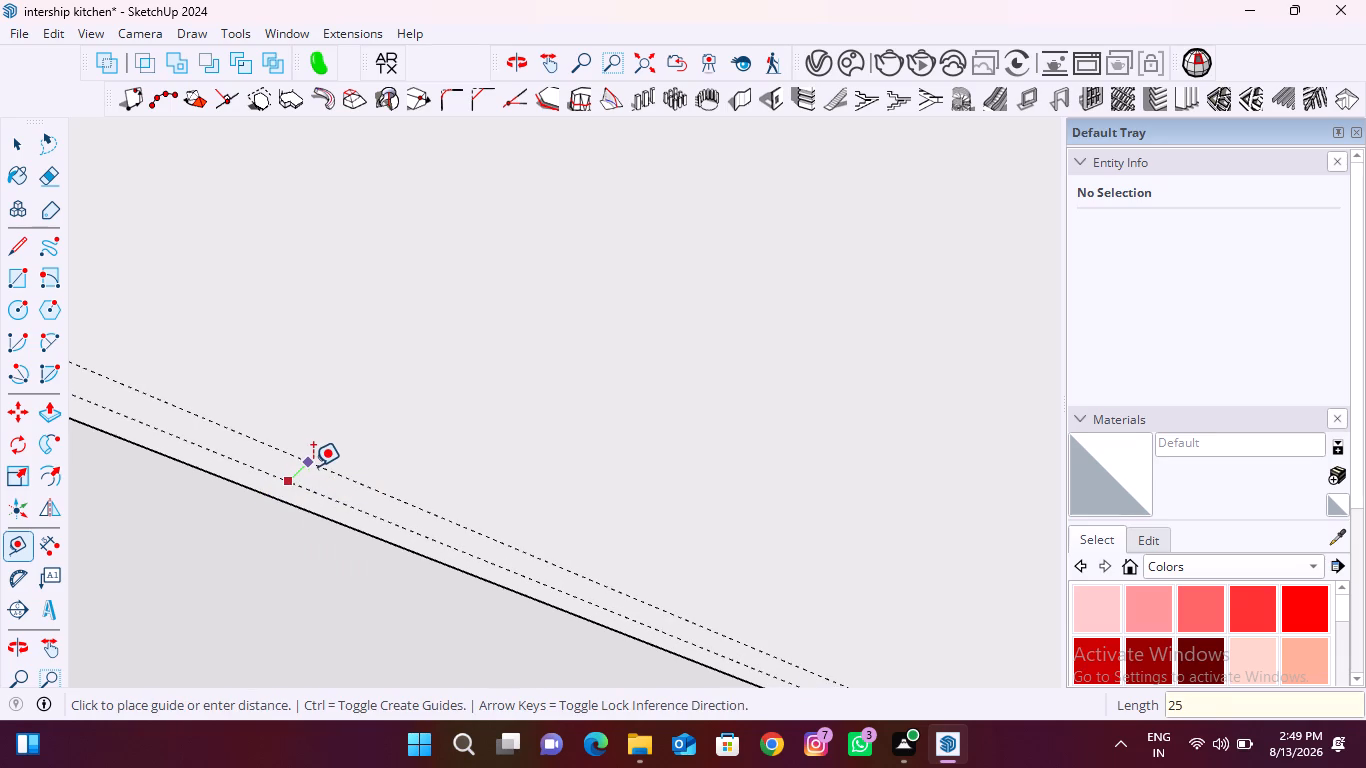
{"action": "key", "text": "Return"}
Add two guides on the ceiling of the lowest compartment, one 10 mm from the rear edge and another 18 mm beyond it.
{"action": "scroll", "coordinate": [313, 466], "scroll_direction": "down", "scroll_amount": 18}
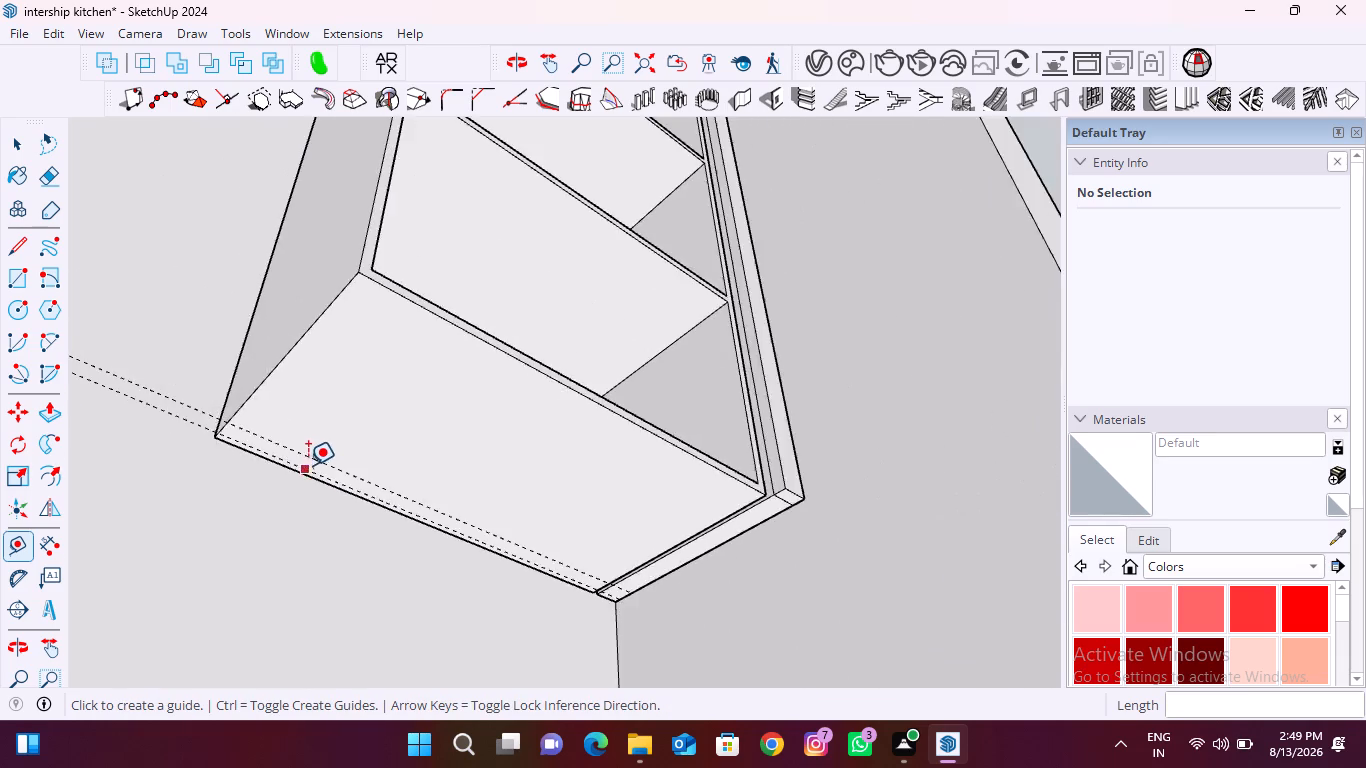
{"action": "scroll", "coordinate": [308, 465], "scroll_direction": "down", "scroll_amount": 2}
{"action": "middle_click_drag", "start_coordinate": [324, 364], "coordinate": [197, 475]}
{"action": "scroll", "coordinate": [367, 400], "scroll_direction": "up", "scroll_amount": 14}
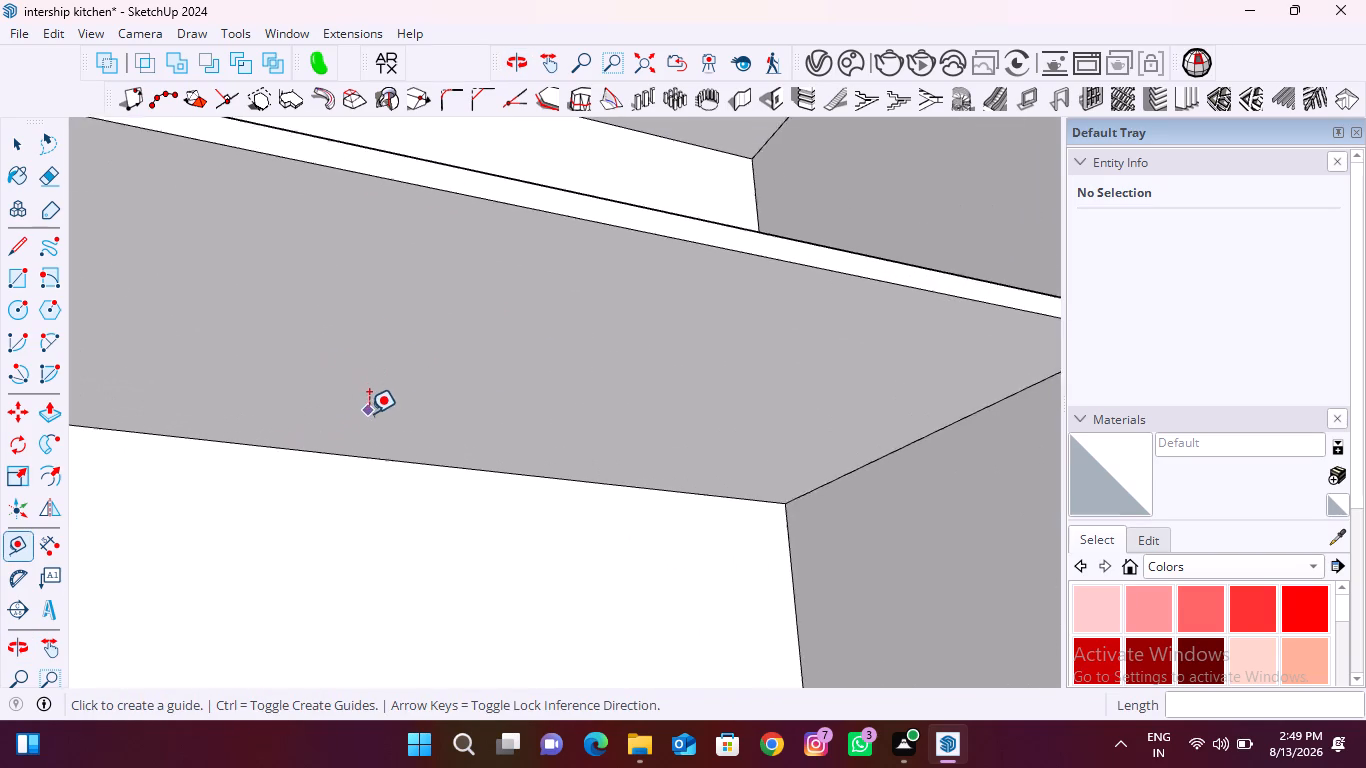
{"action": "scroll", "coordinate": [357, 456], "scroll_direction": "up", "scroll_amount": 13}
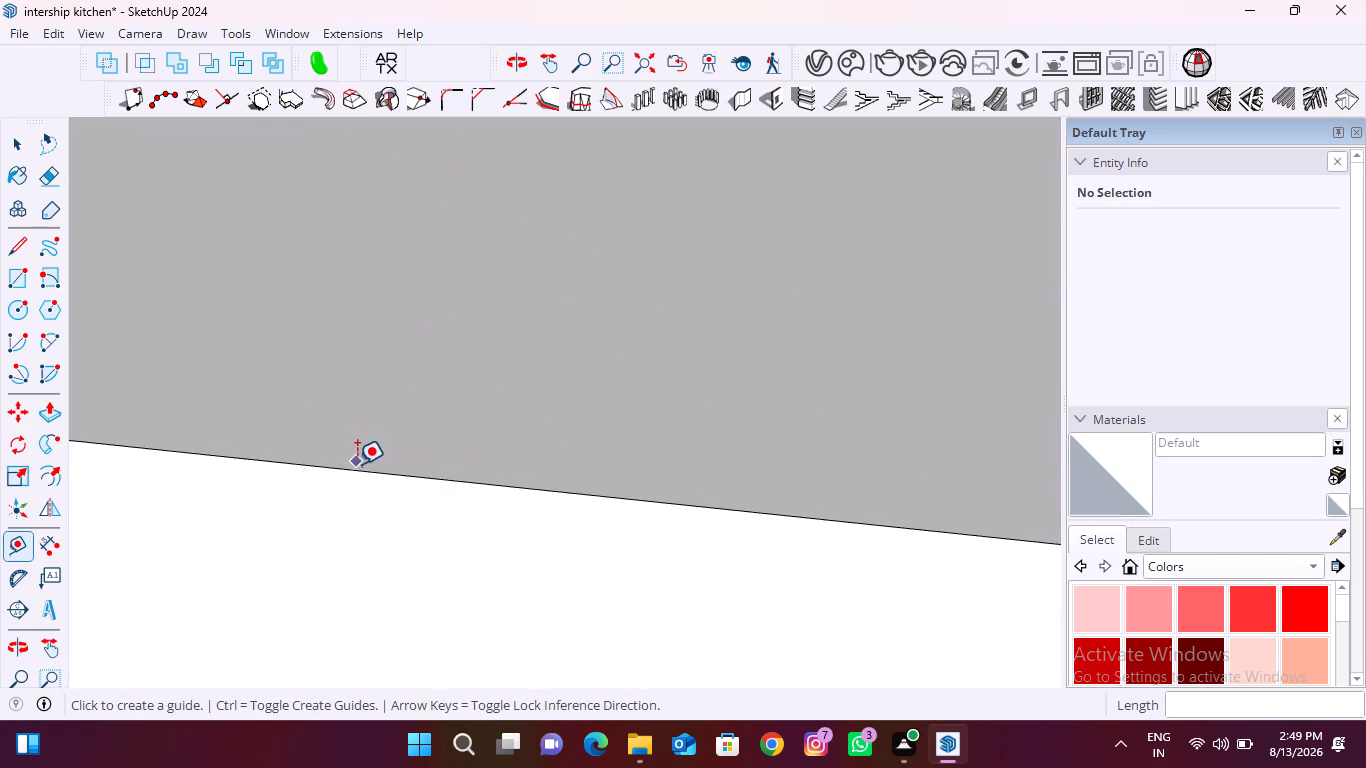
{"action": "scroll", "coordinate": [357, 464], "scroll_direction": "up", "scroll_amount": 2}
{"action": "middle_click_drag", "start_coordinate": [358, 484], "coordinate": [394, 429]}
{"action": "left_click", "coordinate": [345, 464]}
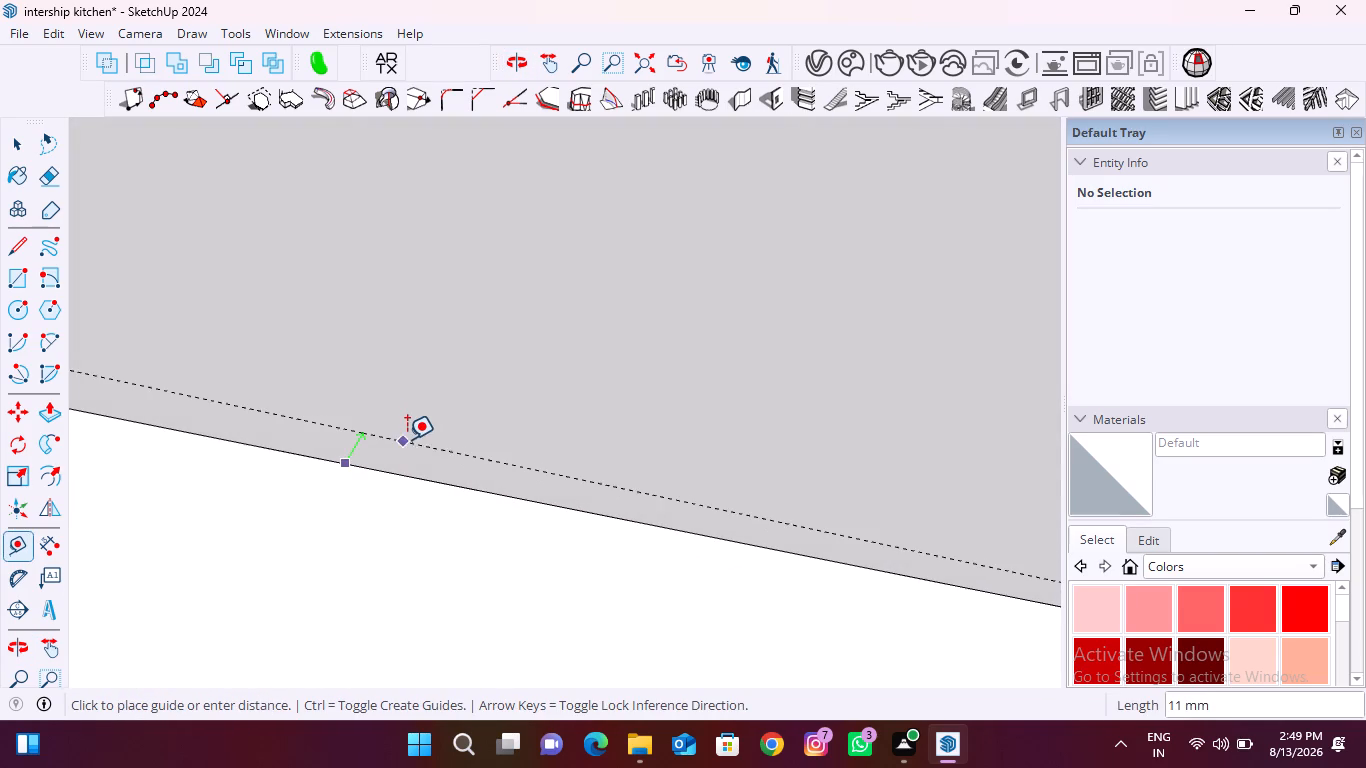
{"action": "type", "text": "10"}
{"action": "key", "text": "Return"}
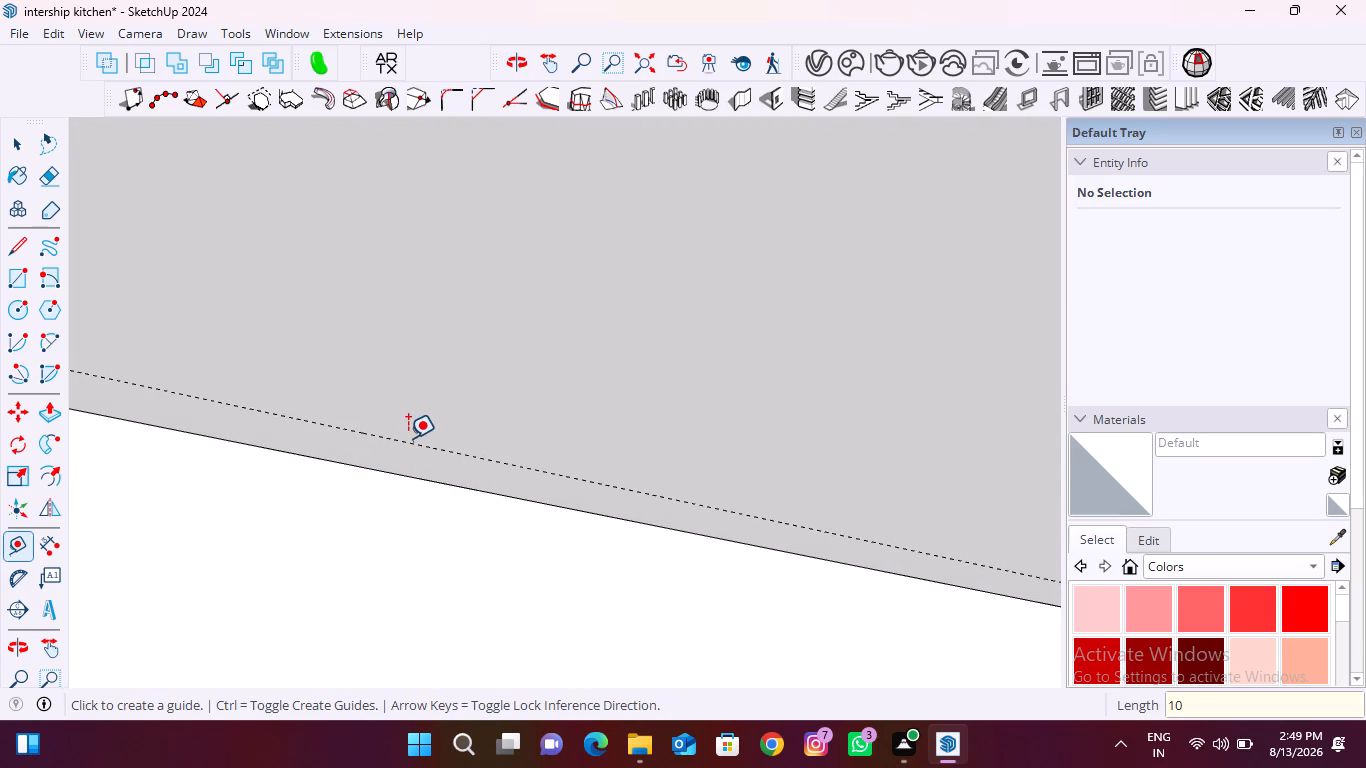
{"action": "left_click", "coordinate": [389, 439]}
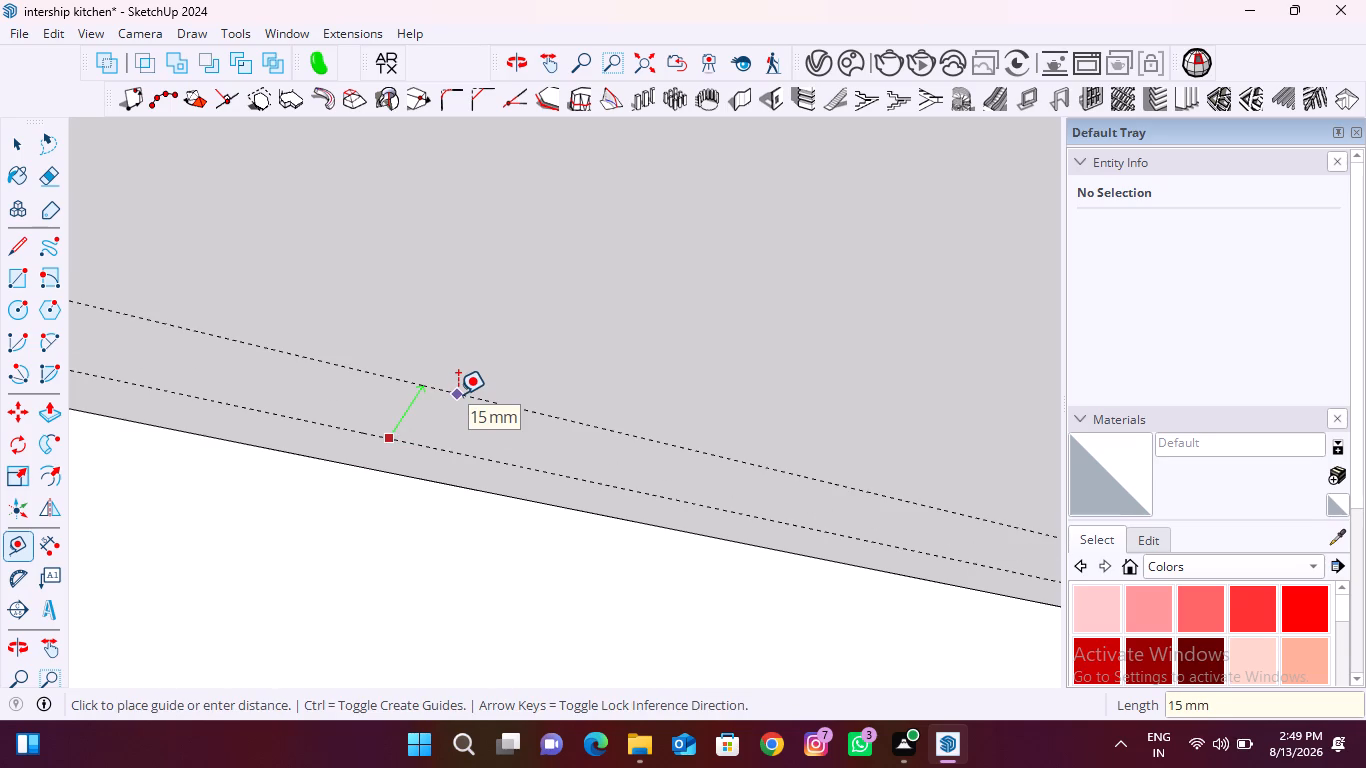
{"action": "type", "text": "18"}
{"action": "key", "text": "Return"}
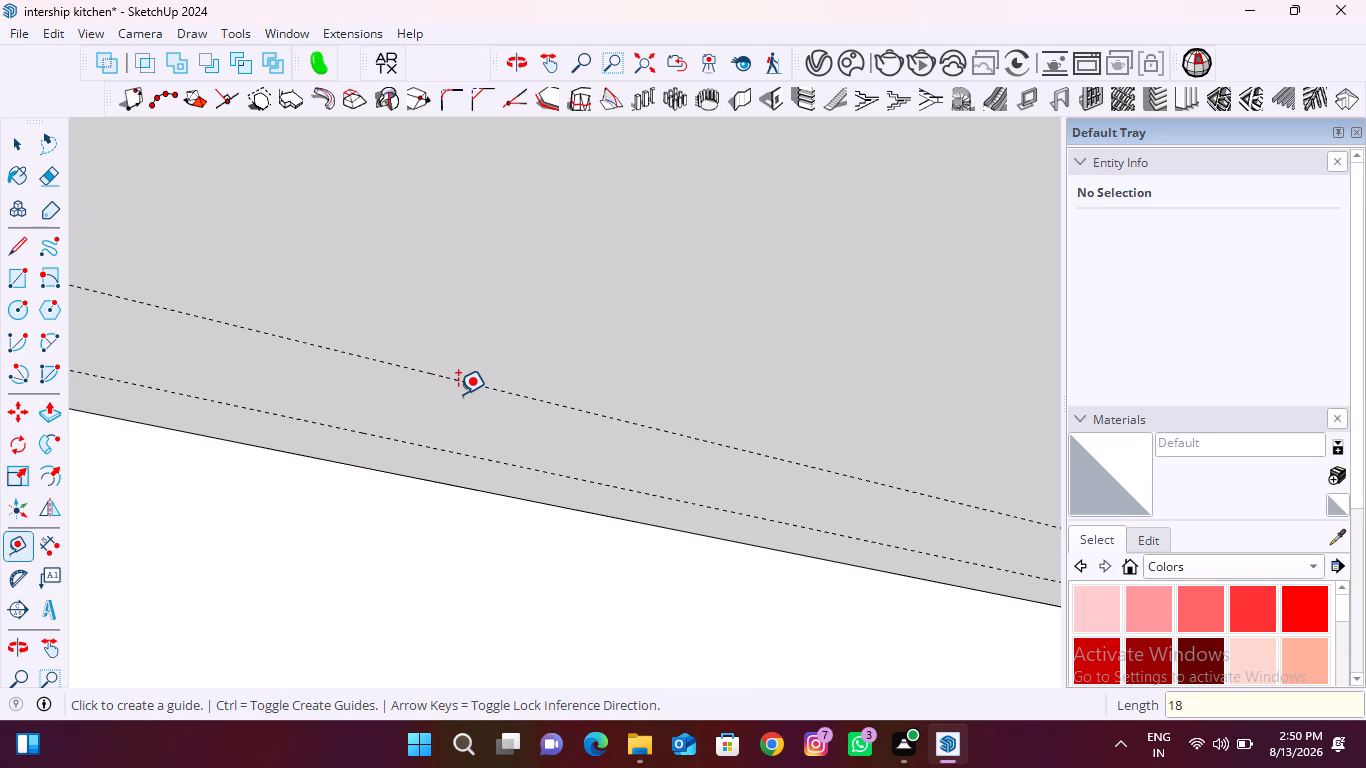
Copy the lowest compartment's two ceiling guides about 343 mm up to the rear corner of the middle compartment's ceiling.
{"action": "scroll", "coordinate": [458, 394], "scroll_direction": "down", "scroll_amount": 20}
{"action": "scroll", "coordinate": [458, 394], "scroll_direction": "down", "scroll_amount": 6}
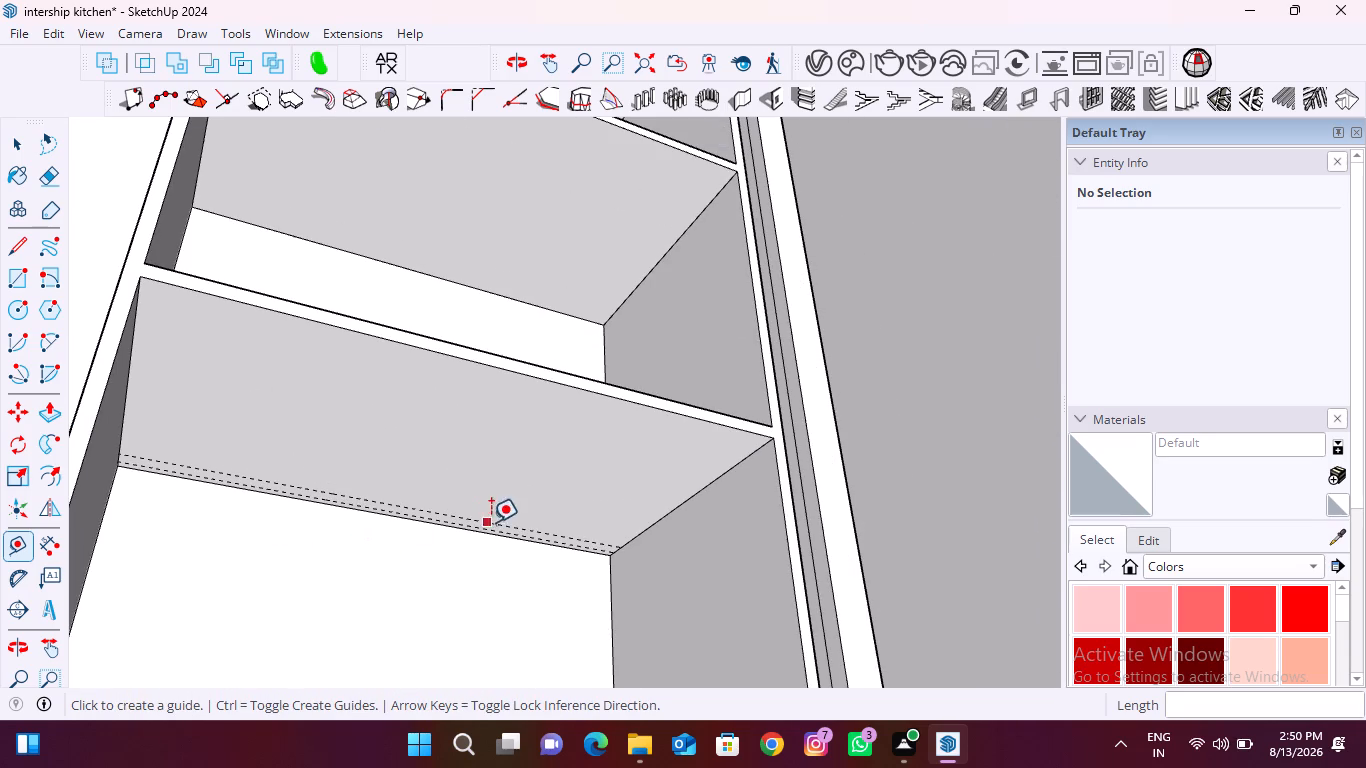
{"action": "scroll", "coordinate": [589, 575], "scroll_direction": "up", "scroll_amount": 2}
{"action": "key", "text": "space"}
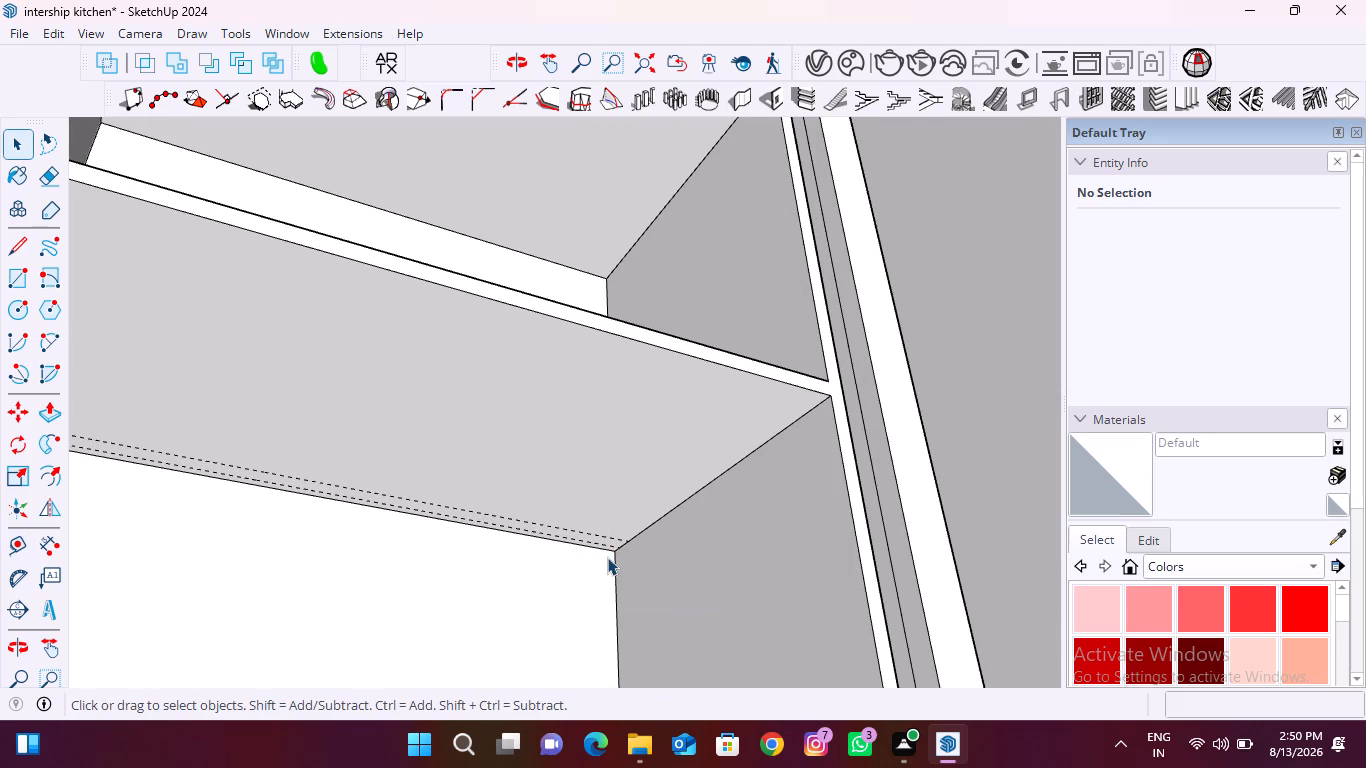
{"action": "scroll", "coordinate": [608, 548], "scroll_direction": "up", "scroll_amount": 16}
{"action": "left_click", "coordinate": [621, 543]}
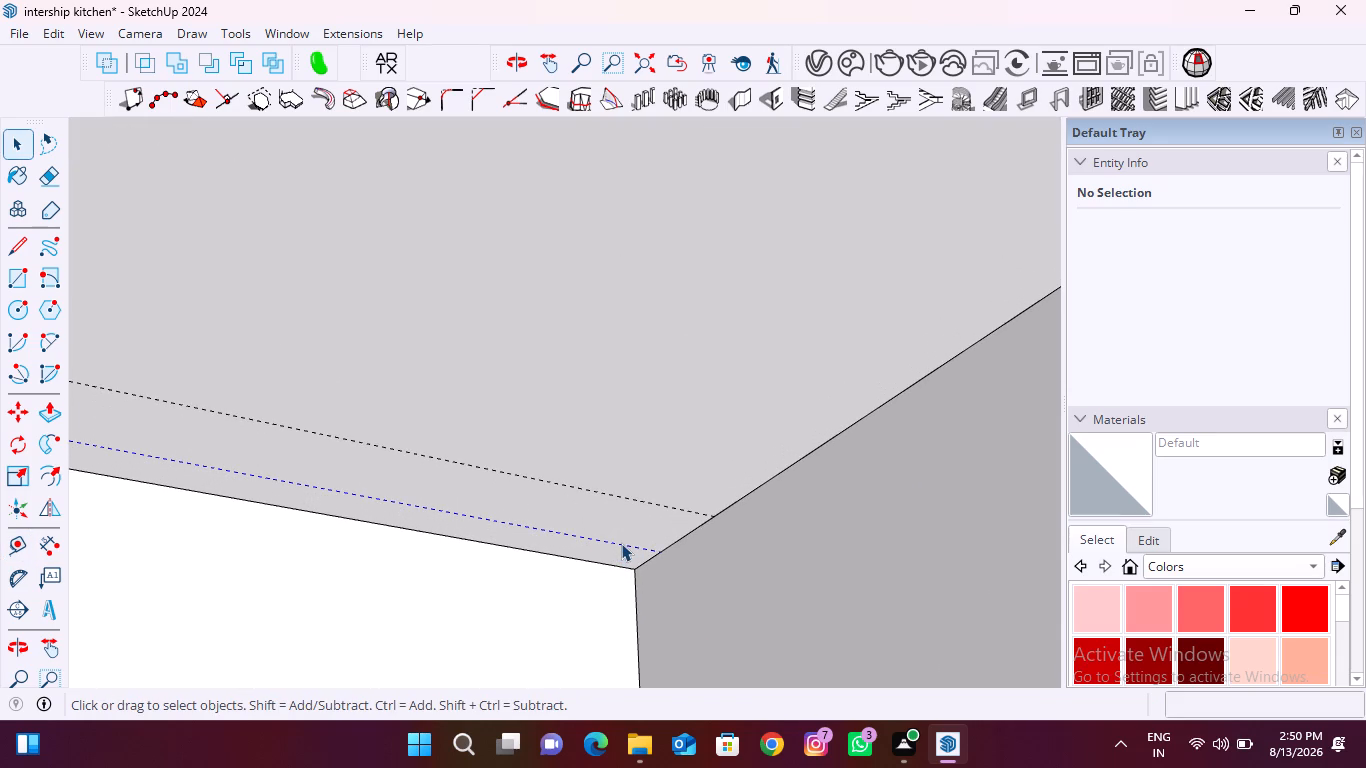
{"action": "left_click", "coordinate": [698, 512], "text": "shift"}
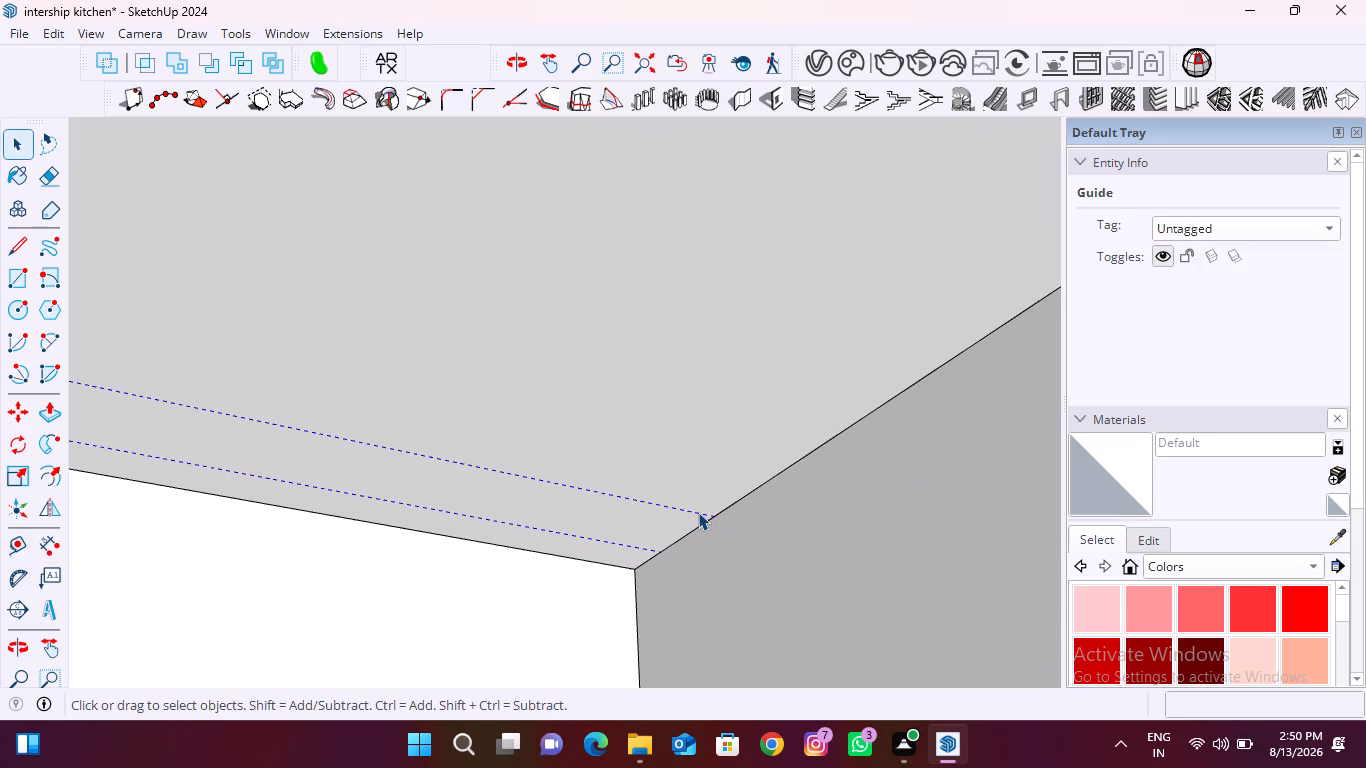
{"action": "key", "text": "m"}
{"action": "left_click", "coordinate": [631, 575]}
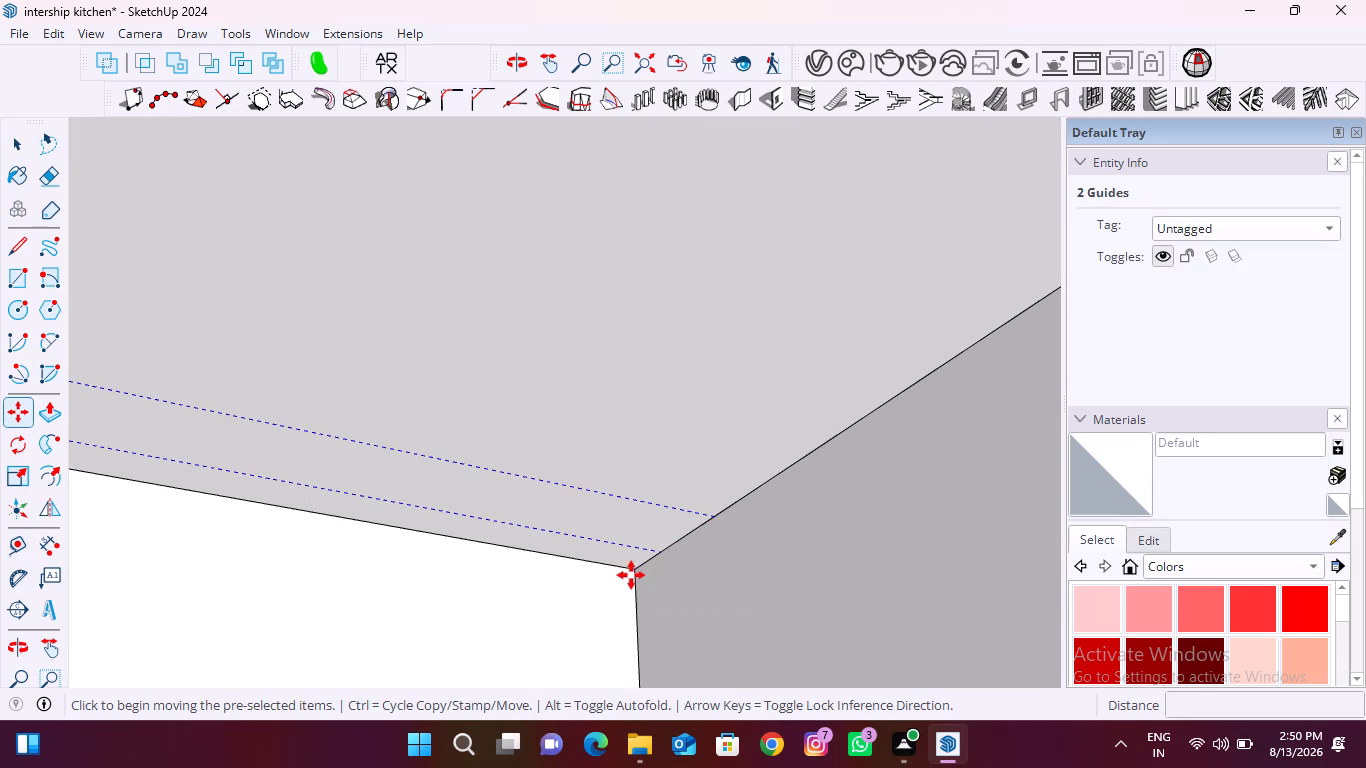
{"action": "scroll", "coordinate": [593, 574], "scroll_direction": "down", "scroll_amount": 20}
{"action": "scroll", "coordinate": [593, 574], "scroll_direction": "down", "scroll_amount": 6}
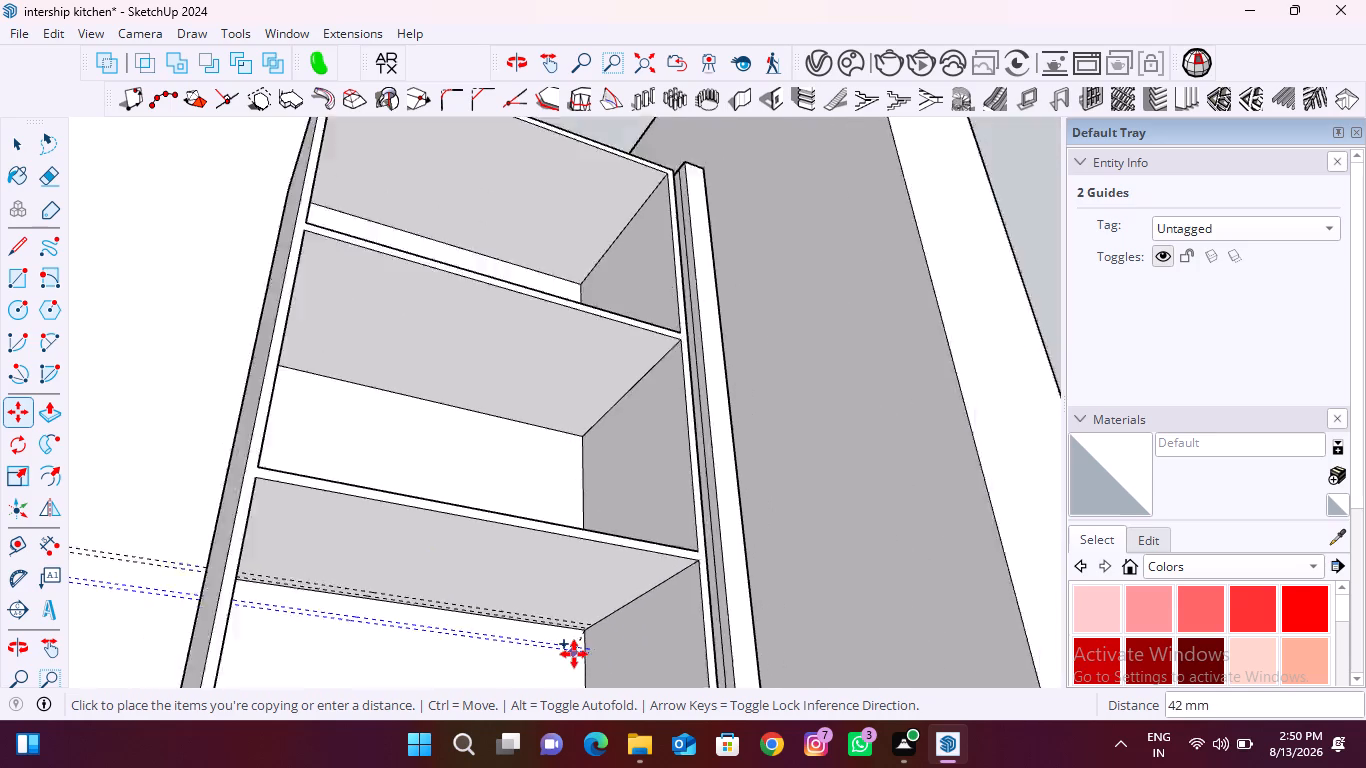
{"action": "scroll", "coordinate": [574, 654], "scroll_direction": "down", "scroll_amount": 1}
{"action": "scroll", "coordinate": [585, 500], "scroll_direction": "up", "scroll_amount": 20}
{"action": "scroll", "coordinate": [585, 500], "scroll_direction": "up", "scroll_amount": 3}
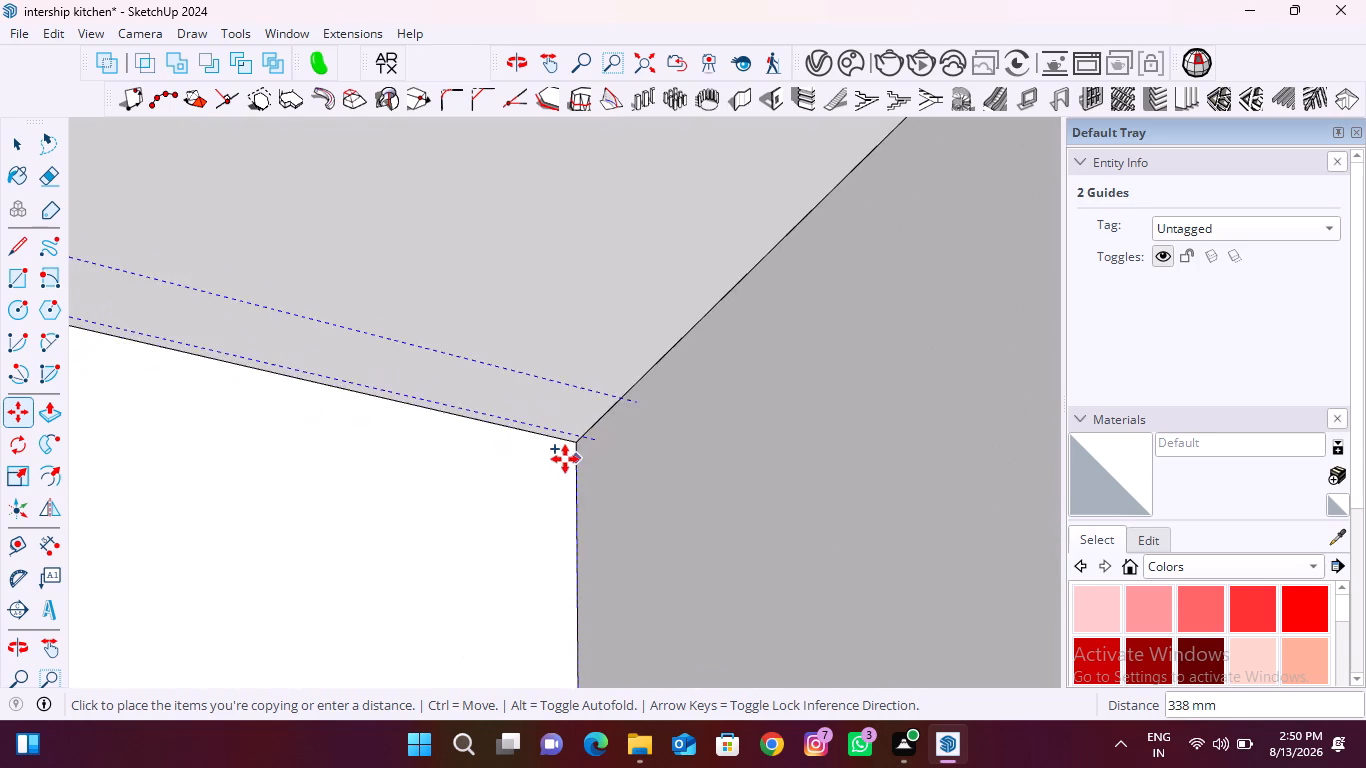
{"action": "scroll", "coordinate": [565, 459], "scroll_direction": "up", "scroll_amount": 7}
{"action": "left_click", "coordinate": [586, 433]}
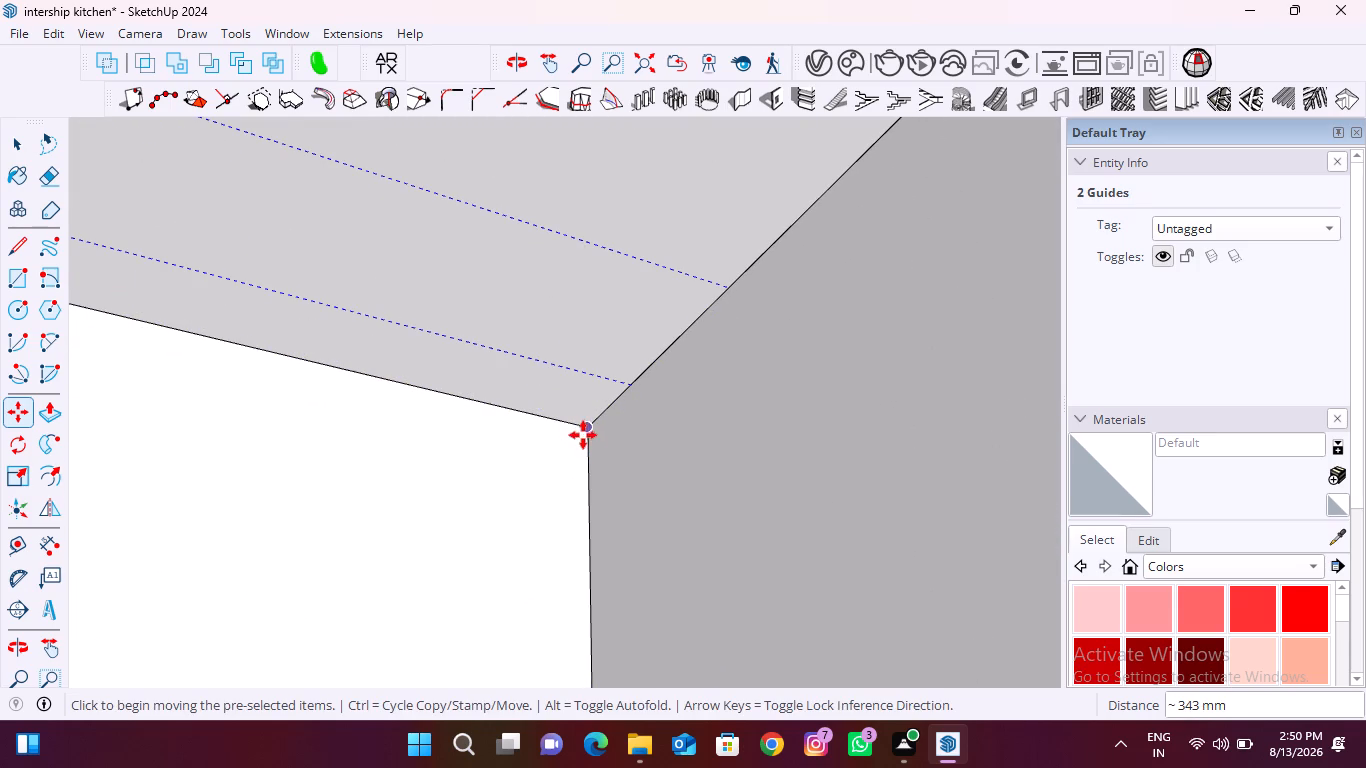
Copy the middle compartment's two ceiling guides about 337 mm up to the rear corner of the top compartment's ceiling.
{"action": "left_click", "coordinate": [588, 427]}
{"action": "scroll", "coordinate": [555, 543], "scroll_direction": "down", "scroll_amount": 14}
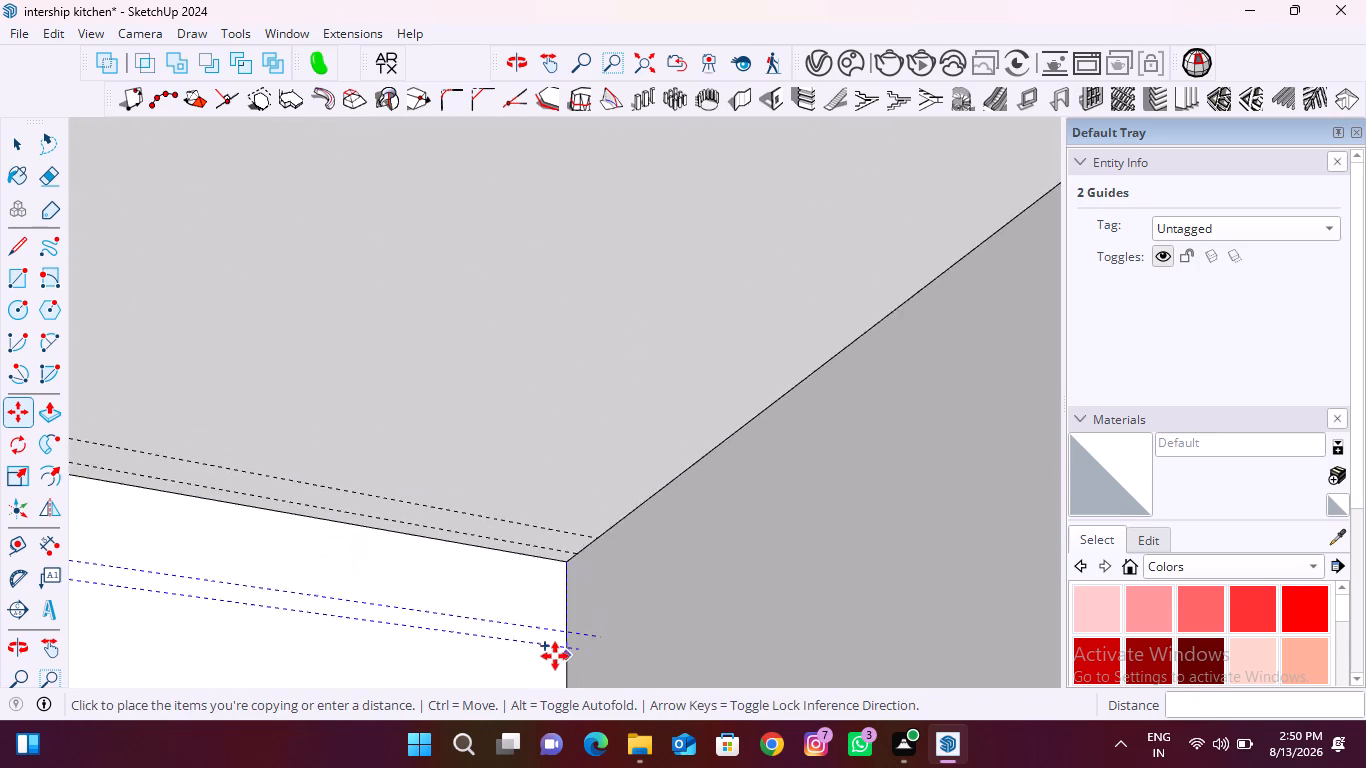
{"action": "scroll", "coordinate": [555, 656], "scroll_direction": "down", "scroll_amount": 13}
{"action": "scroll", "coordinate": [554, 363], "scroll_direction": "up", "scroll_amount": 11}
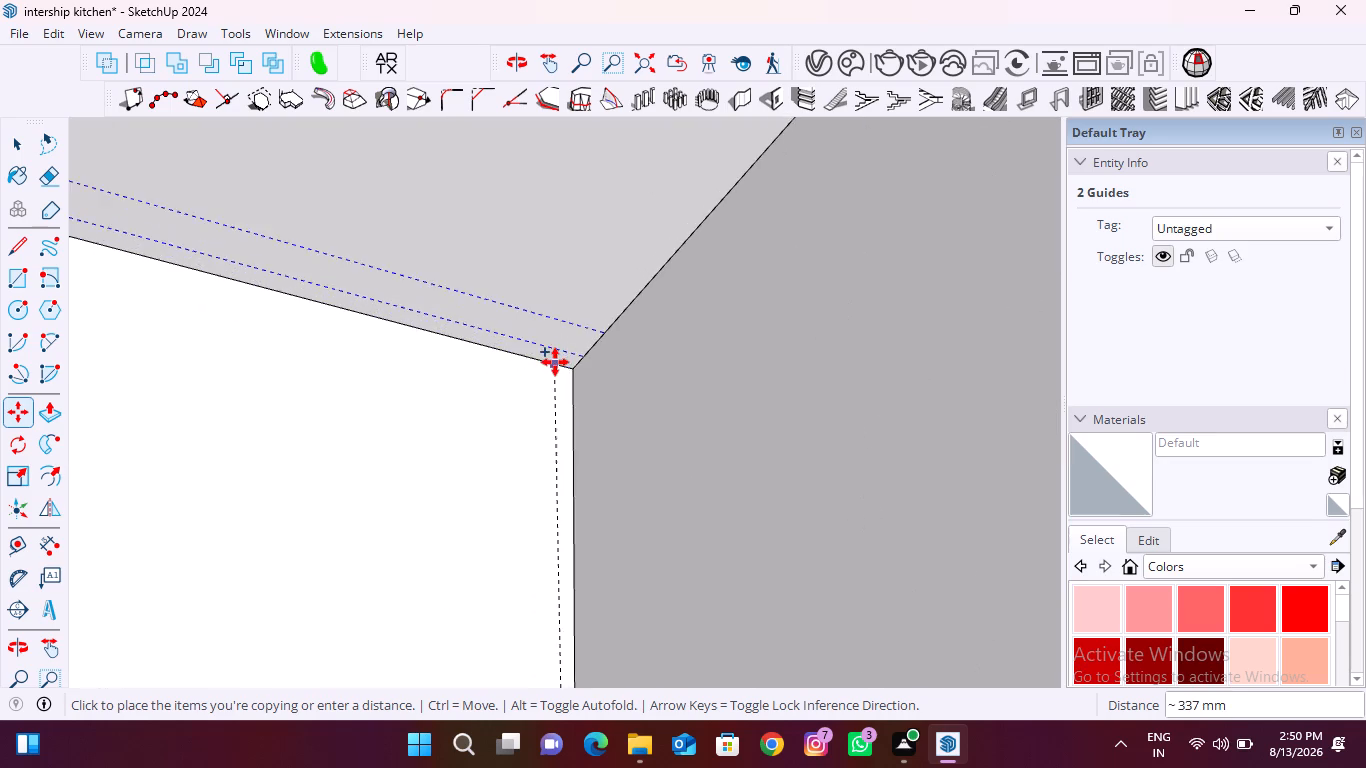
{"action": "scroll", "coordinate": [555, 362], "scroll_direction": "up", "scroll_amount": 12}
{"action": "left_click", "coordinate": [608, 383]}
{"action": "scroll", "coordinate": [498, 417], "scroll_direction": "down", "scroll_amount": 6}
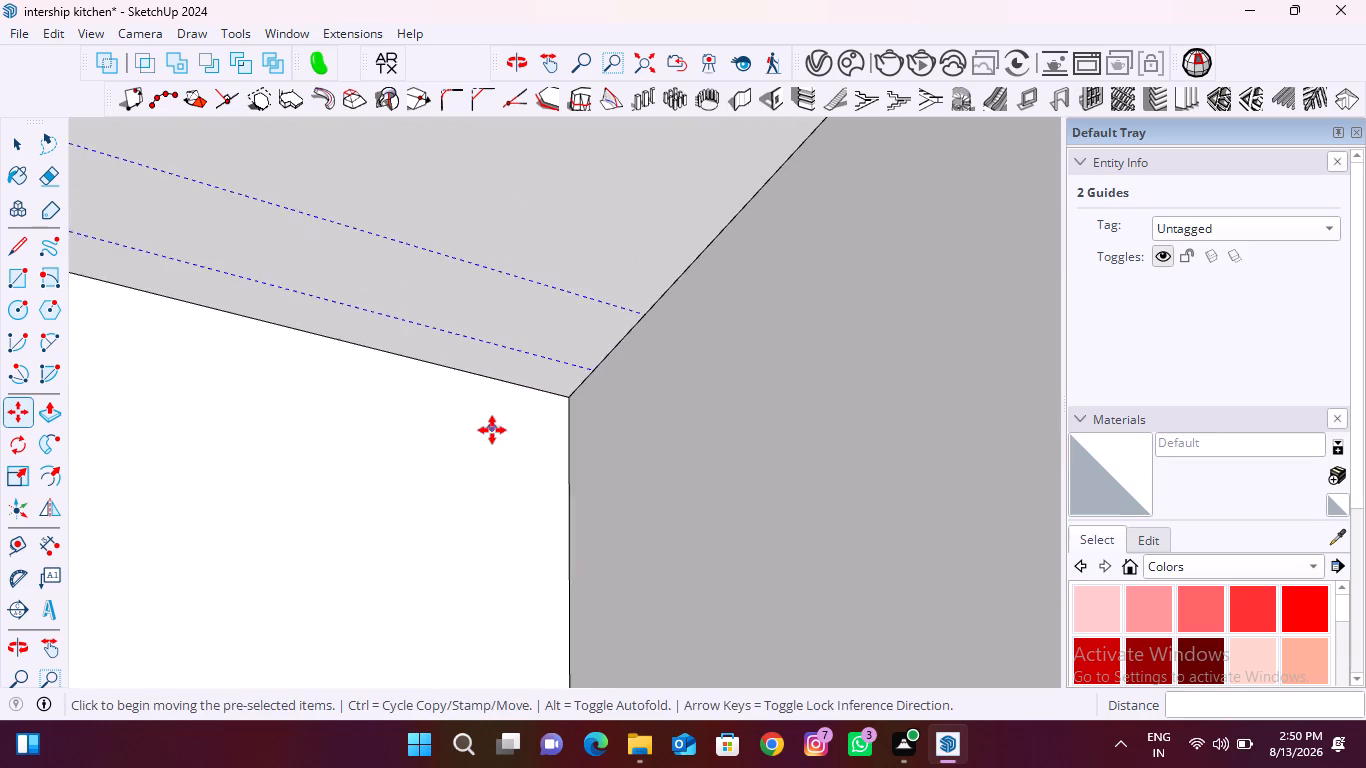
{"action": "key", "text": "space"}
{"action": "scroll", "coordinate": [475, 441], "scroll_direction": "down", "scroll_amount": 20}
{"action": "scroll", "coordinate": [475, 441], "scroll_direction": "down", "scroll_amount": 17}
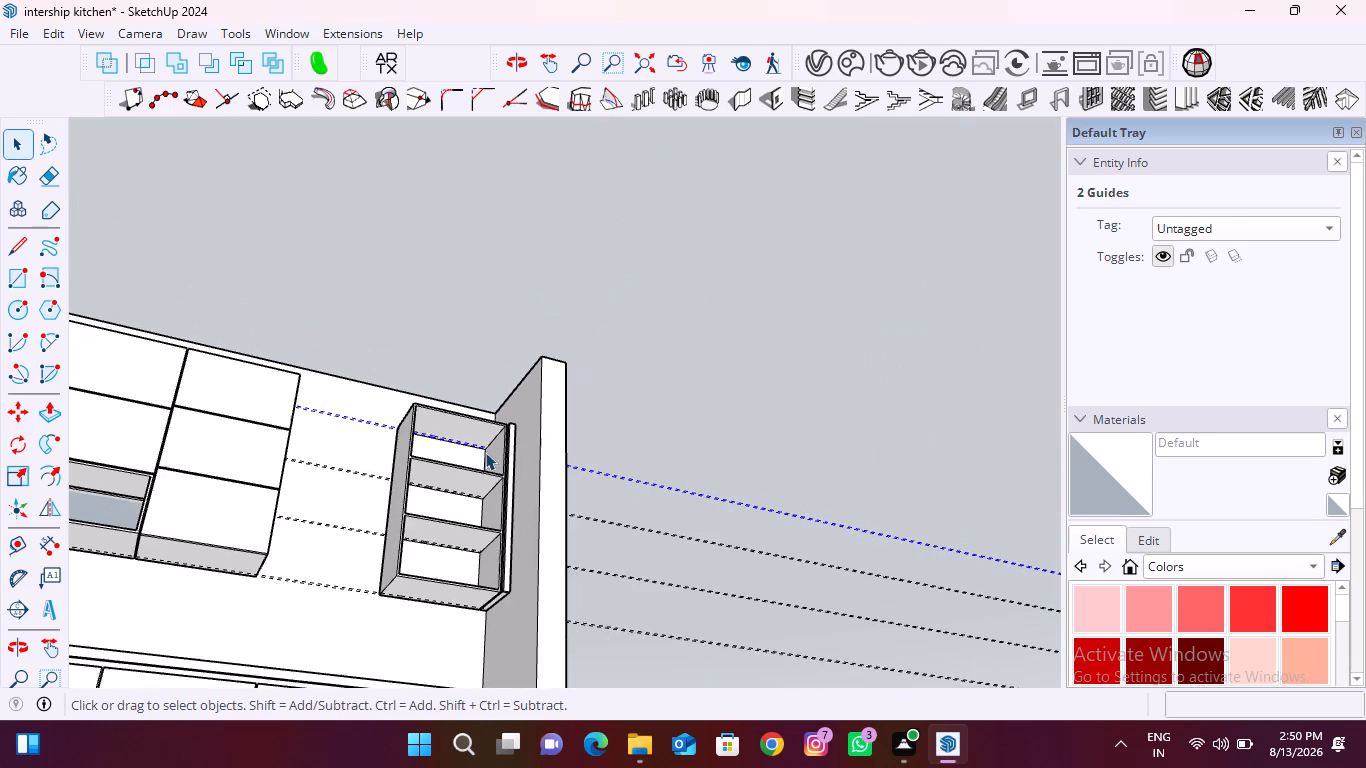
{"action": "scroll", "coordinate": [485, 452], "scroll_direction": "down", "scroll_amount": 1}
{"action": "left_click", "coordinate": [690, 410]}
Draw a 549 mm long rectangle between the two guides on the top compartment's ceiling, spanning side to side.
{"action": "key", "text": "r"}
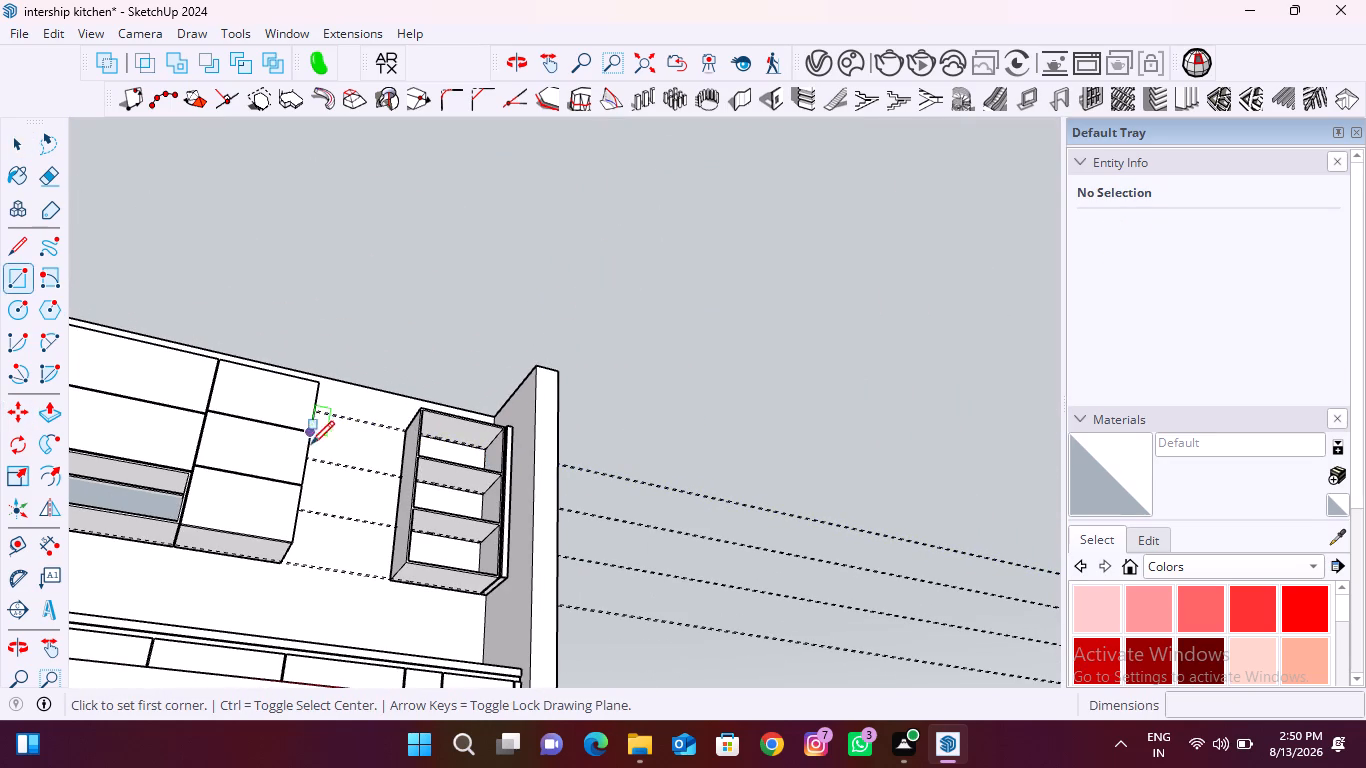
{"action": "scroll", "coordinate": [439, 446], "scroll_direction": "up", "scroll_amount": 18}
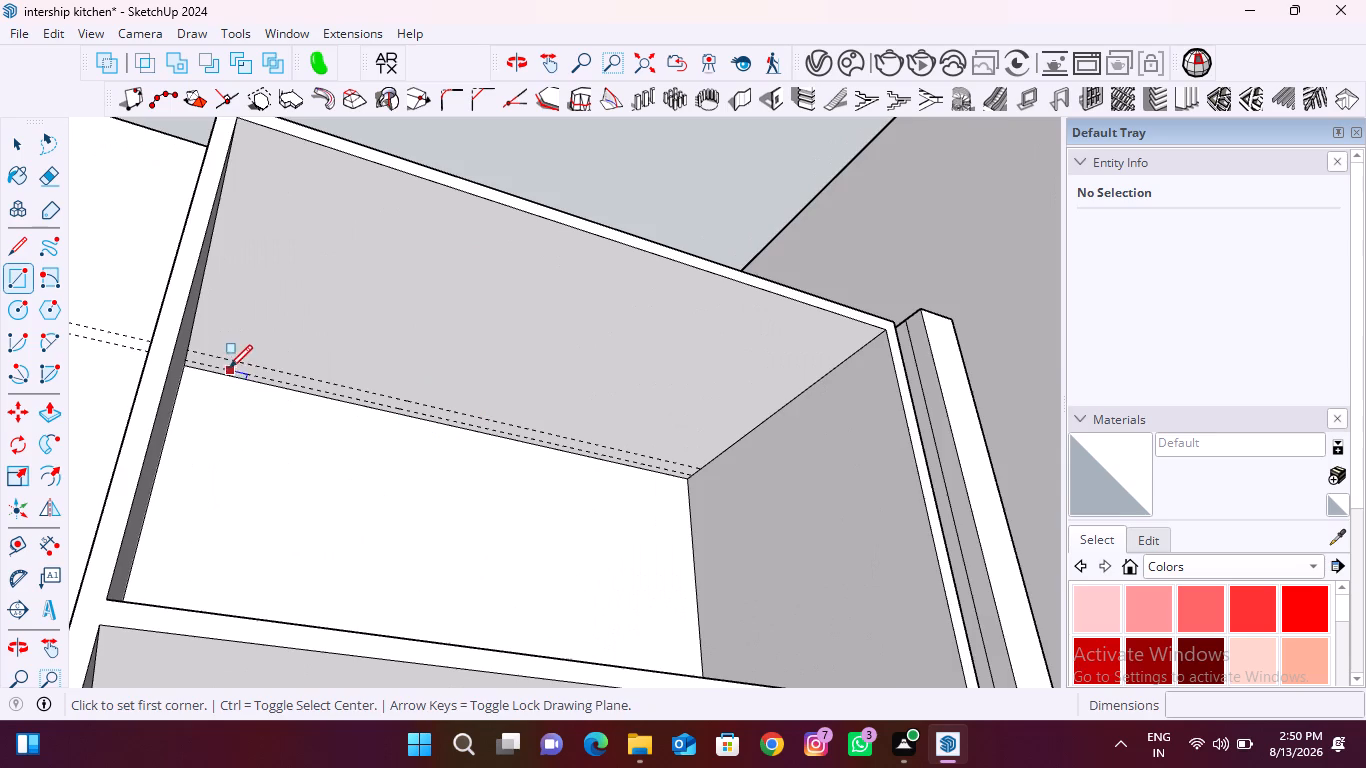
{"action": "scroll", "coordinate": [229, 368], "scroll_direction": "up", "scroll_amount": 1}
{"action": "middle_click_drag", "start_coordinate": [229, 368], "coordinate": [184, 369]}
{"action": "scroll", "coordinate": [184, 369], "scroll_direction": "up", "scroll_amount": 9}
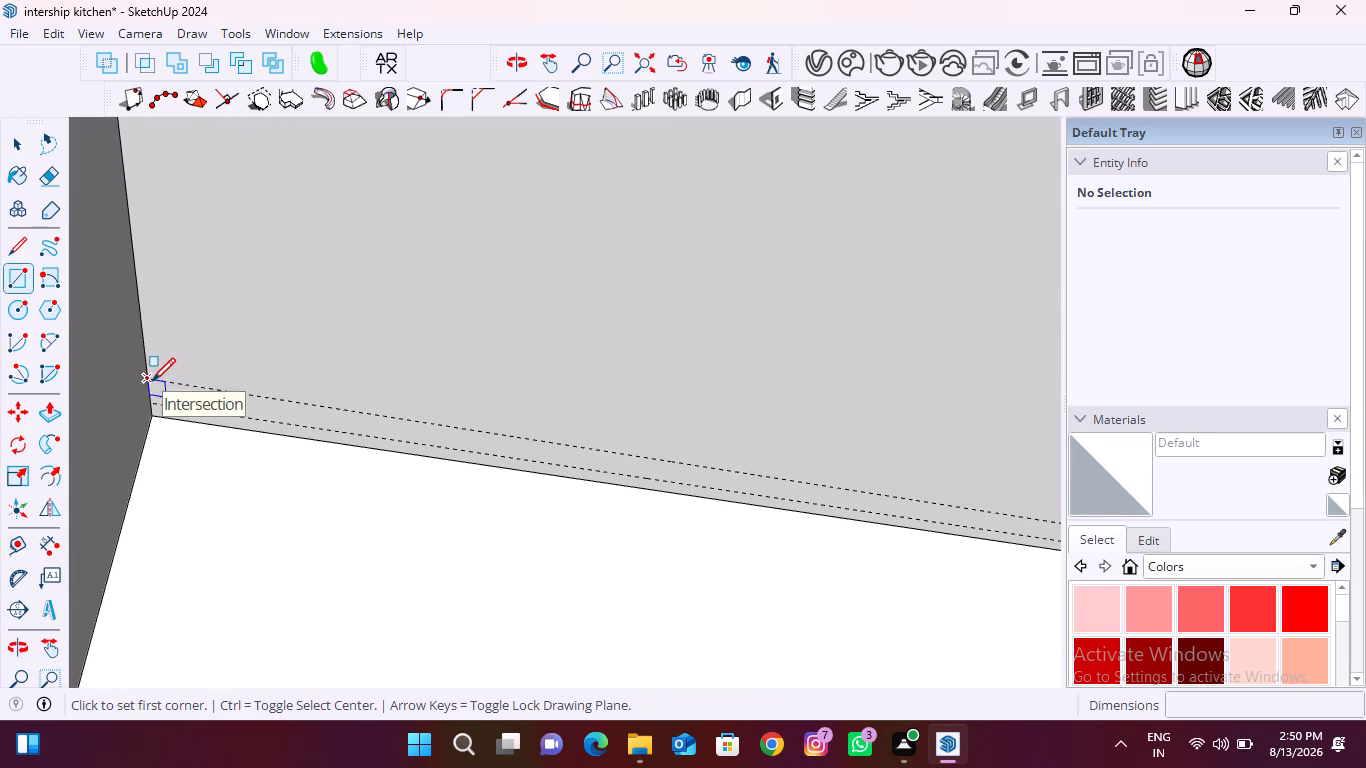
{"action": "left_click", "coordinate": [152, 381]}
{"action": "scroll", "coordinate": [194, 470], "scroll_direction": "down", "scroll_amount": 4}
{"action": "middle_click_drag", "start_coordinate": [196, 486], "coordinate": [294, 504]}
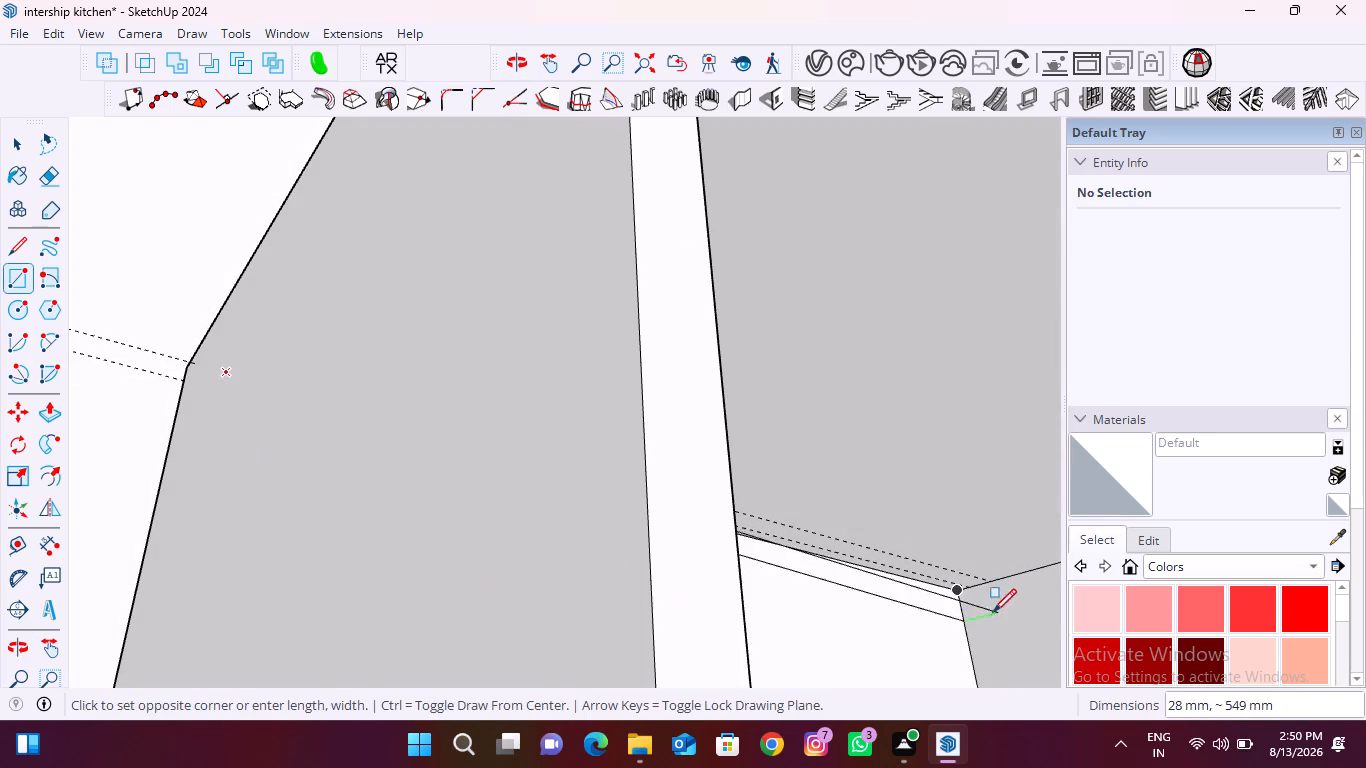
{"action": "scroll", "coordinate": [957, 600], "scroll_direction": "up", "scroll_amount": 15}
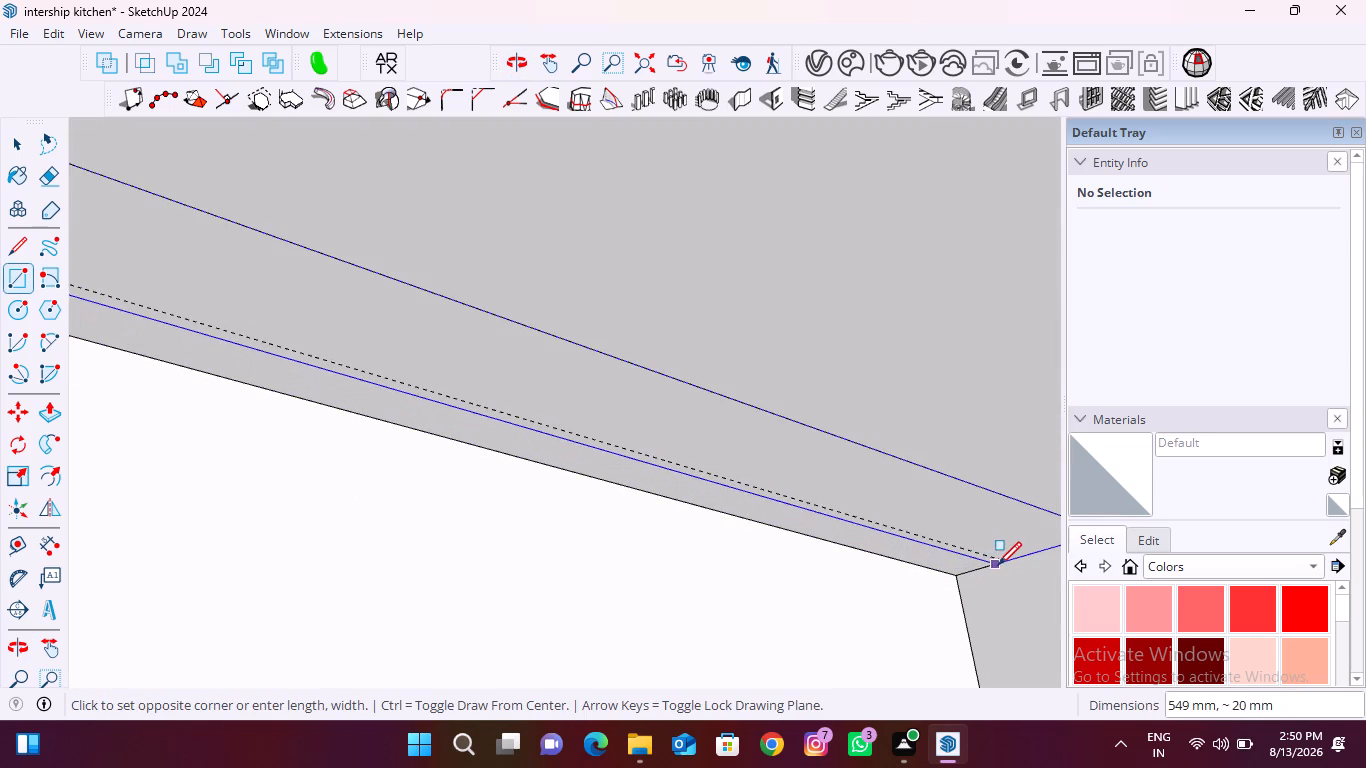
{"action": "left_click", "coordinate": [999, 565]}
{"action": "scroll", "coordinate": [713, 512], "scroll_direction": "down", "scroll_amount": 8}
{"action": "key", "text": "space"}
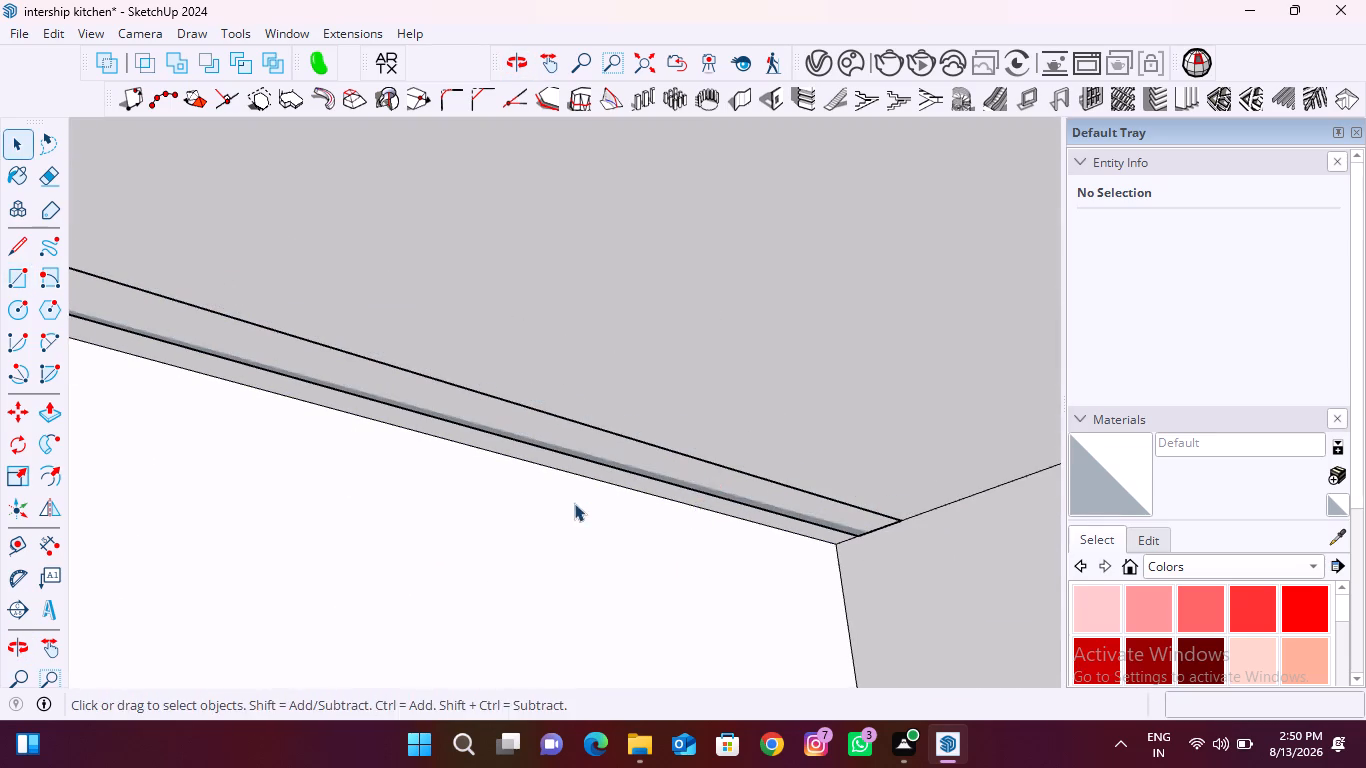
Copy the strip rectangle from the top compartment's ceiling about 337 mm down to the rear corner of the middle compartment's ceiling.
{"action": "middle_click_drag", "start_coordinate": [556, 497], "coordinate": [346, 529]}
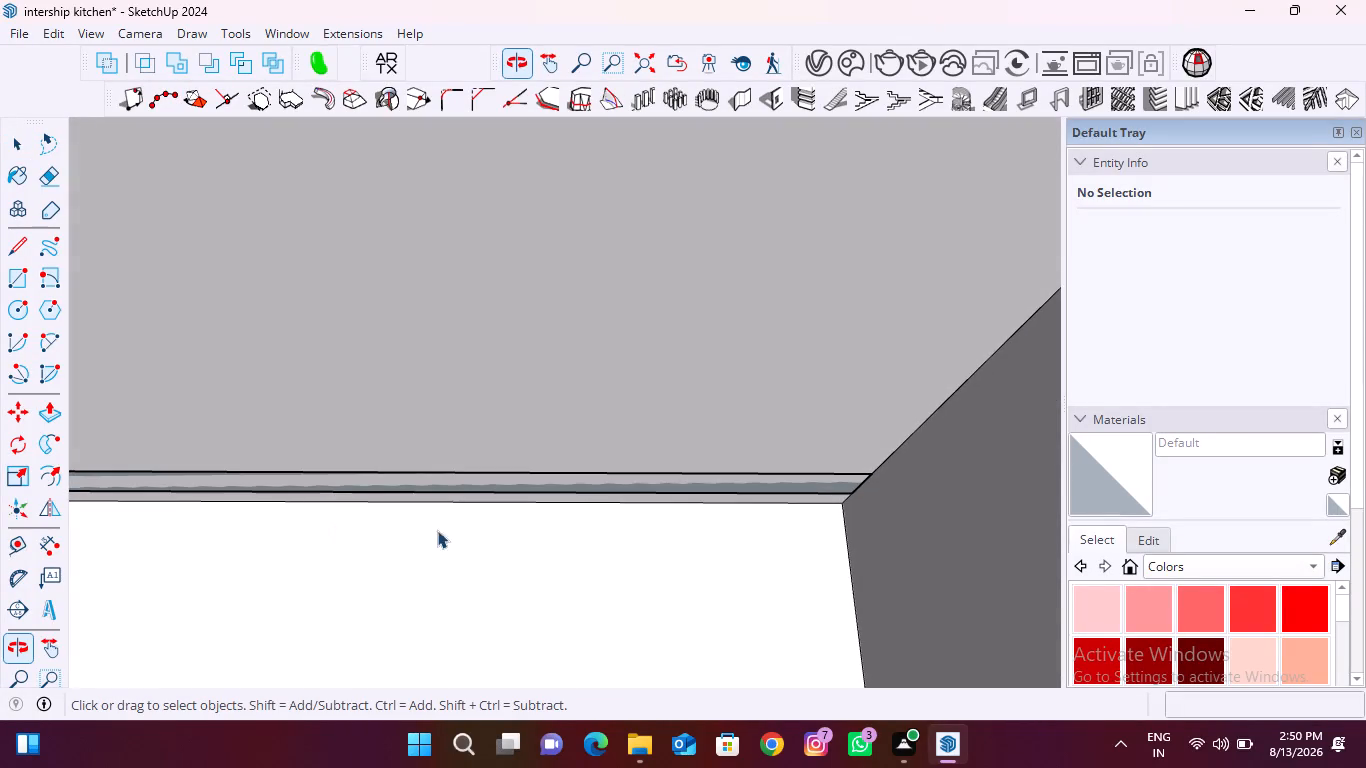
{"action": "left_click", "coordinate": [799, 488]}
{"action": "double_click", "coordinate": [799, 488]}
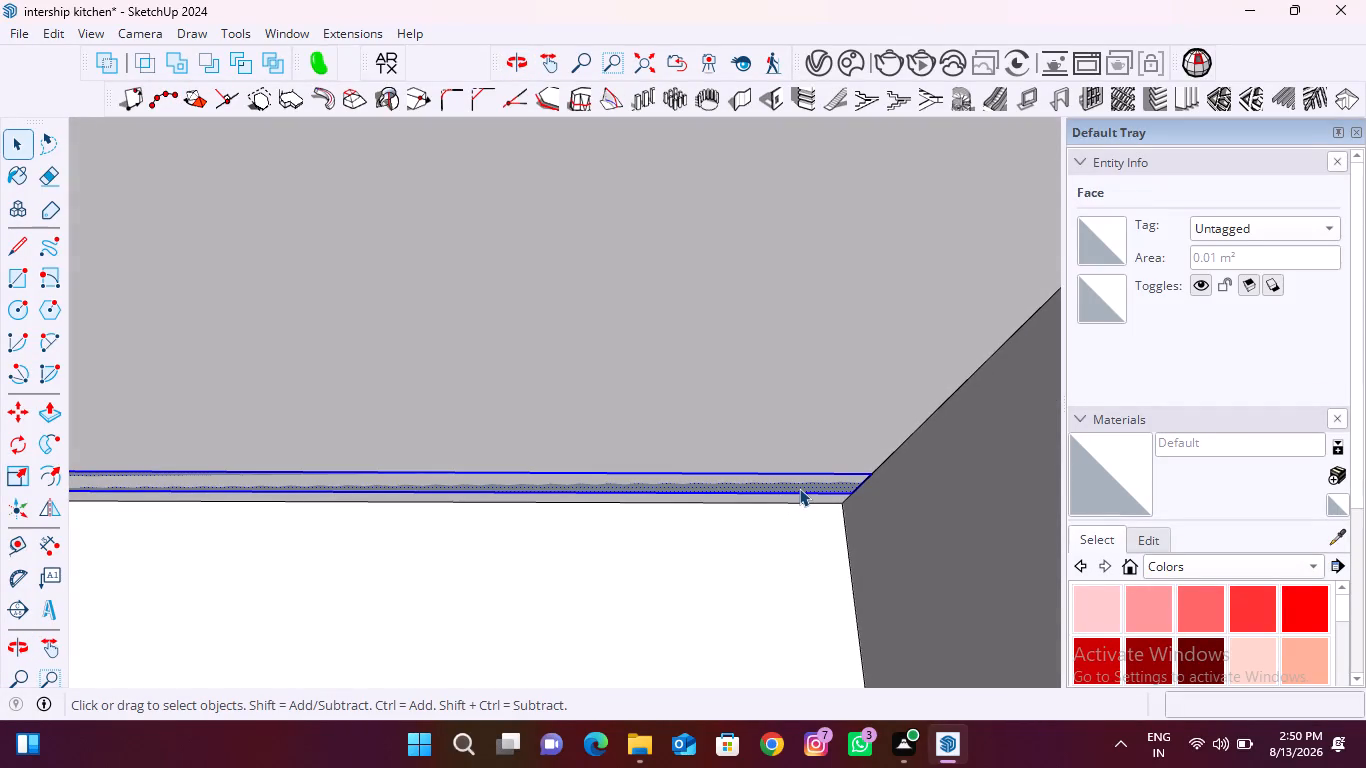
{"action": "key", "text": "m"}
{"action": "scroll", "coordinate": [838, 511], "scroll_direction": "up", "scroll_amount": 9}
{"action": "left_click", "coordinate": [847, 498]}
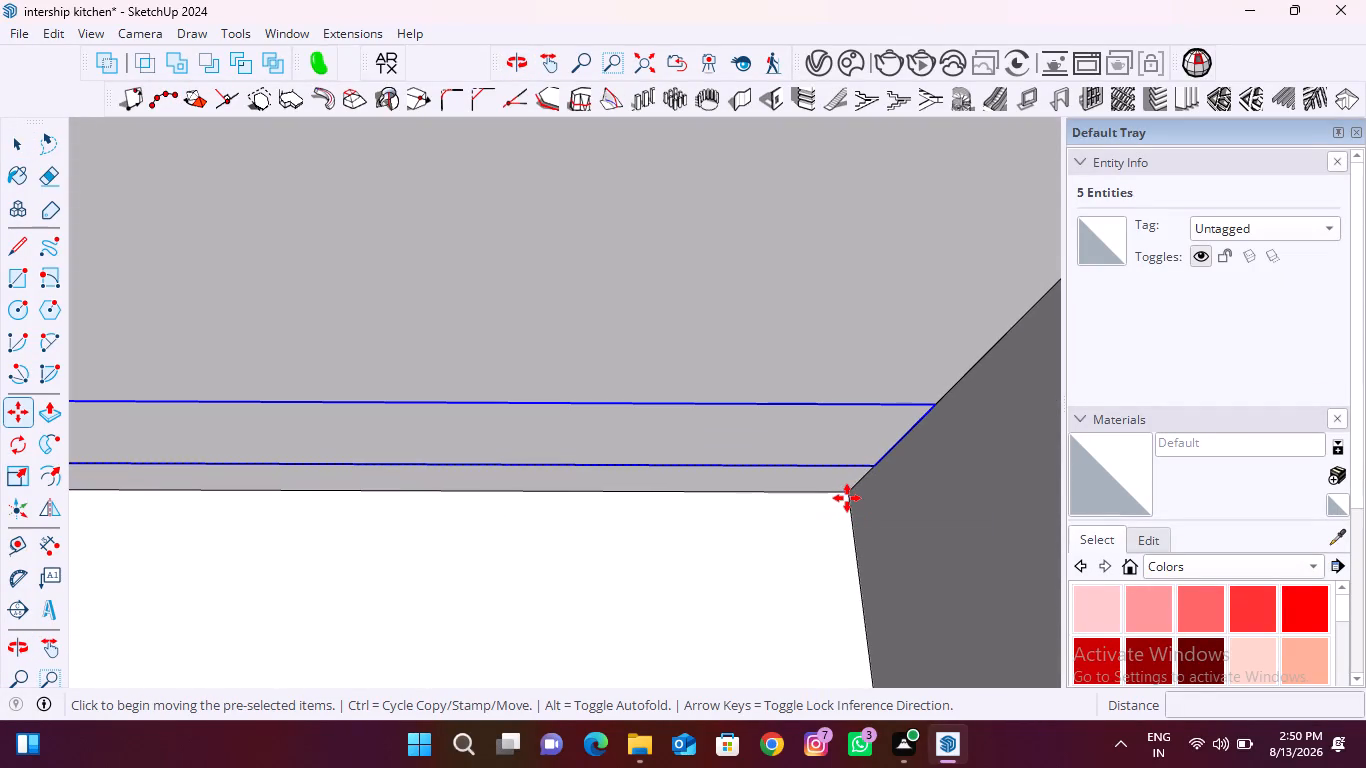
{"action": "scroll", "coordinate": [782, 493], "scroll_direction": "down", "scroll_amount": 20}
{"action": "scroll", "coordinate": [782, 493], "scroll_direction": "down", "scroll_amount": 9}
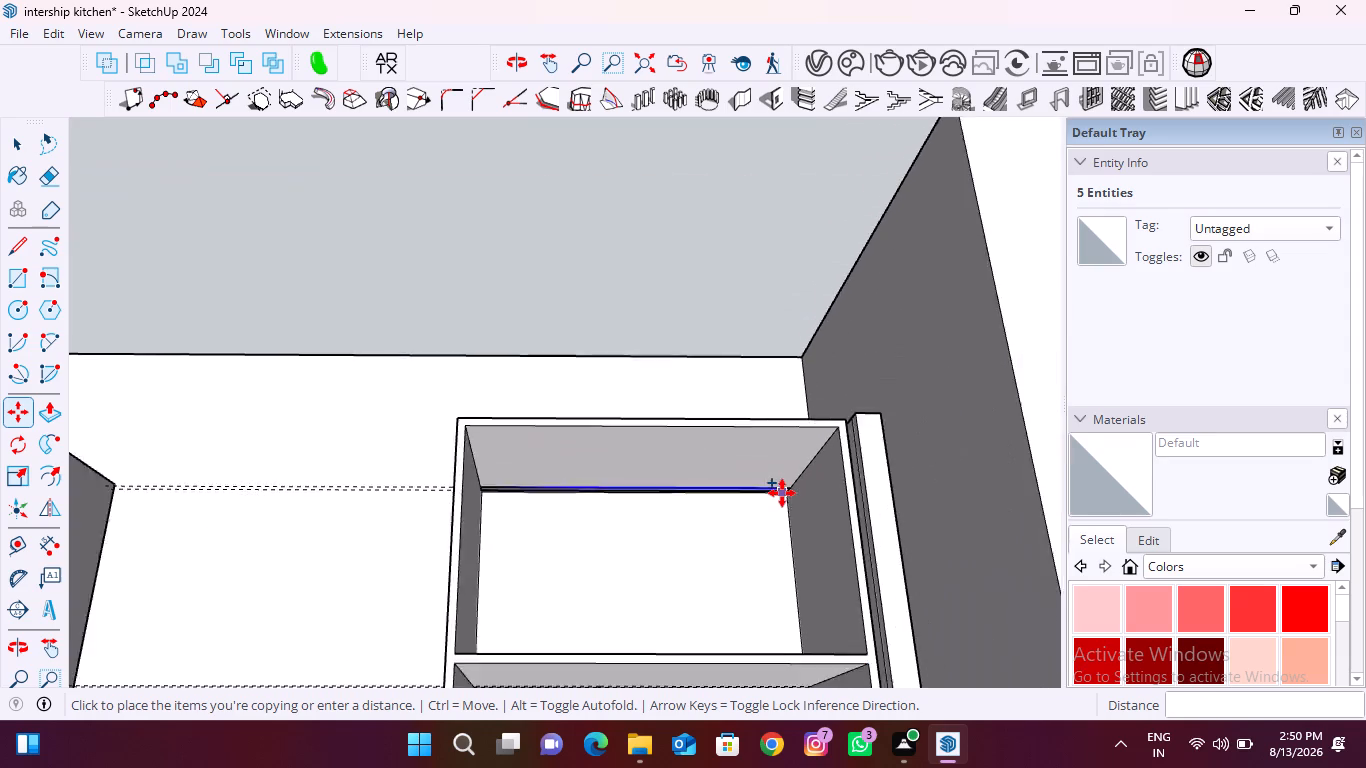
{"action": "scroll", "coordinate": [782, 493], "scroll_direction": "down", "scroll_amount": 6}
{"action": "scroll", "coordinate": [794, 629], "scroll_direction": "up", "scroll_amount": 20}
{"action": "scroll", "coordinate": [794, 629], "scroll_direction": "up", "scroll_amount": 1}
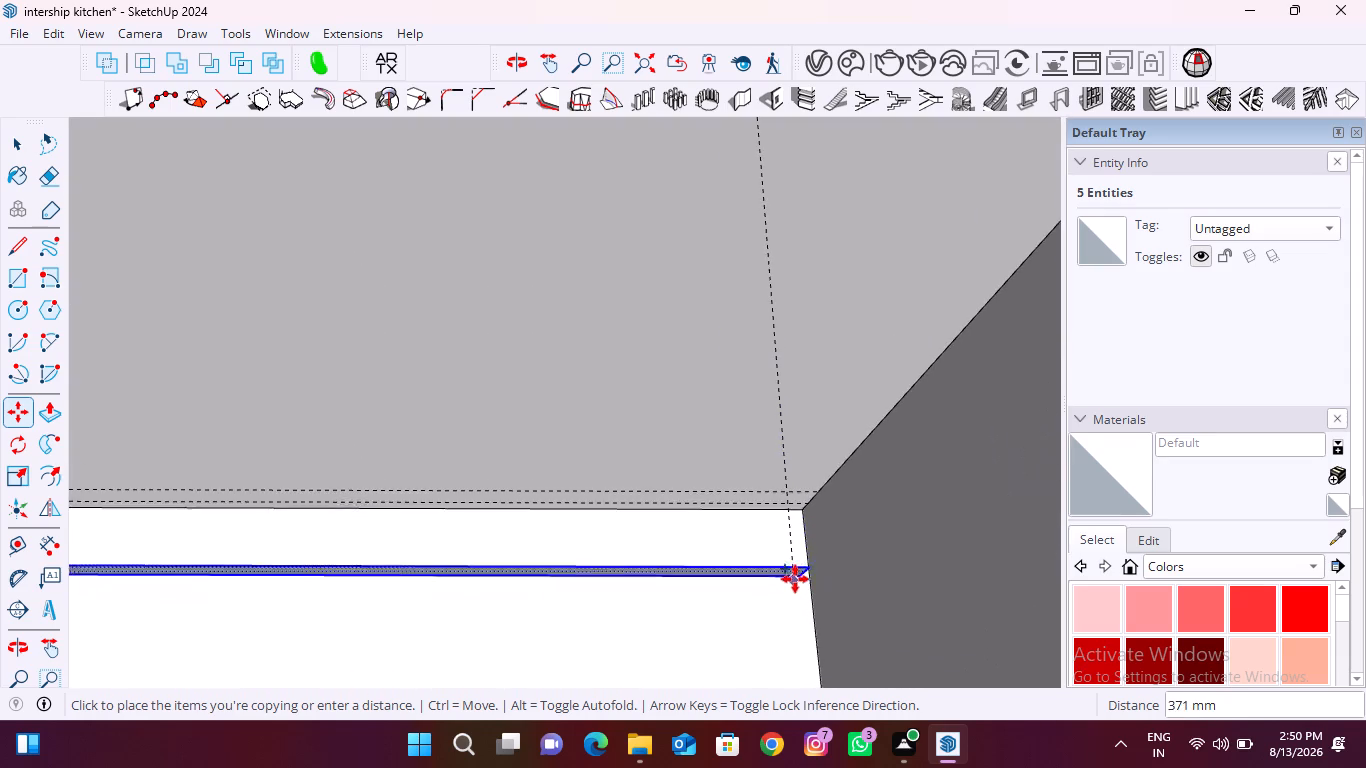
{"action": "scroll", "coordinate": [795, 579], "scroll_direction": "up", "scroll_amount": 11}
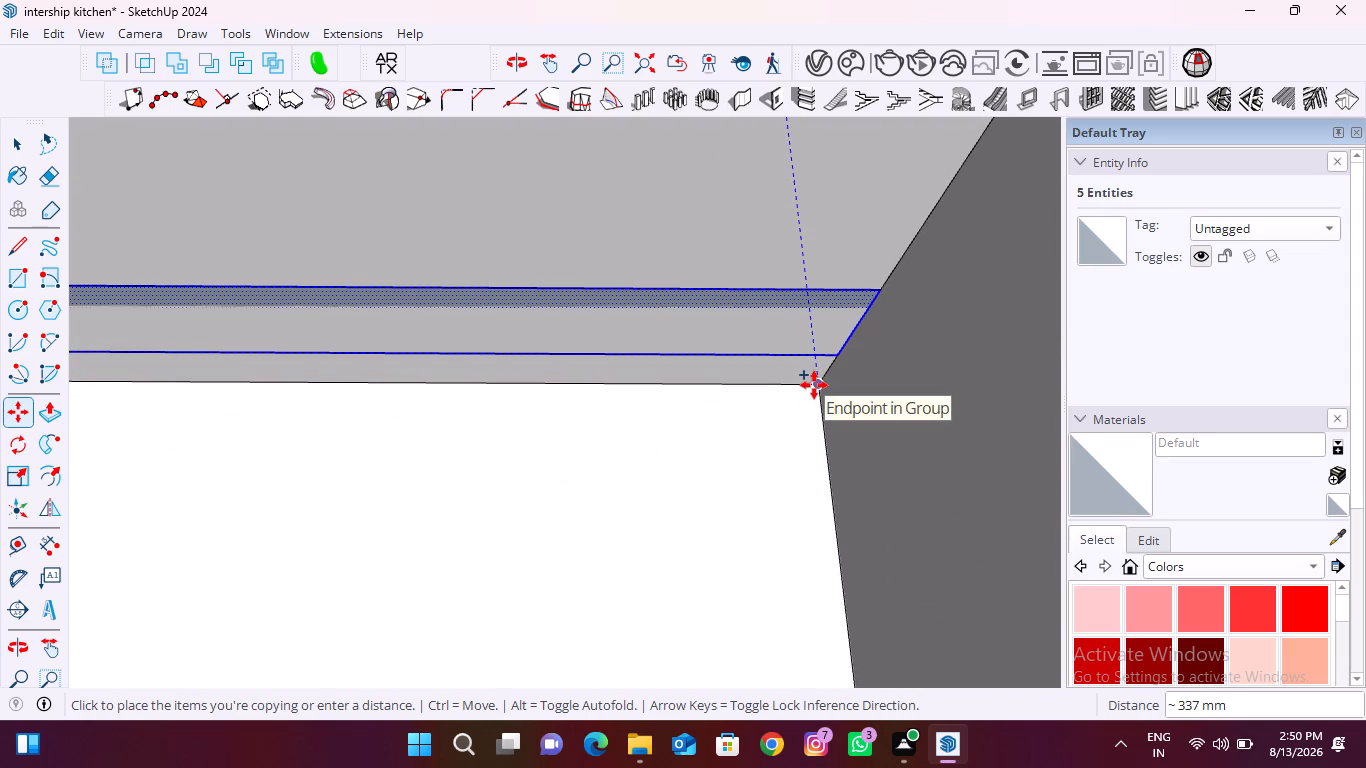
{"action": "left_click", "coordinate": [814, 385]}
Copy the strip rectangle from the middle compartment's ceiling about 343 mm down to the rear corner of the lowest compartment's ceiling.
{"action": "scroll", "coordinate": [780, 380], "scroll_direction": "down", "scroll_amount": 14}
{"action": "scroll", "coordinate": [780, 380], "scroll_direction": "up", "scroll_amount": 6}
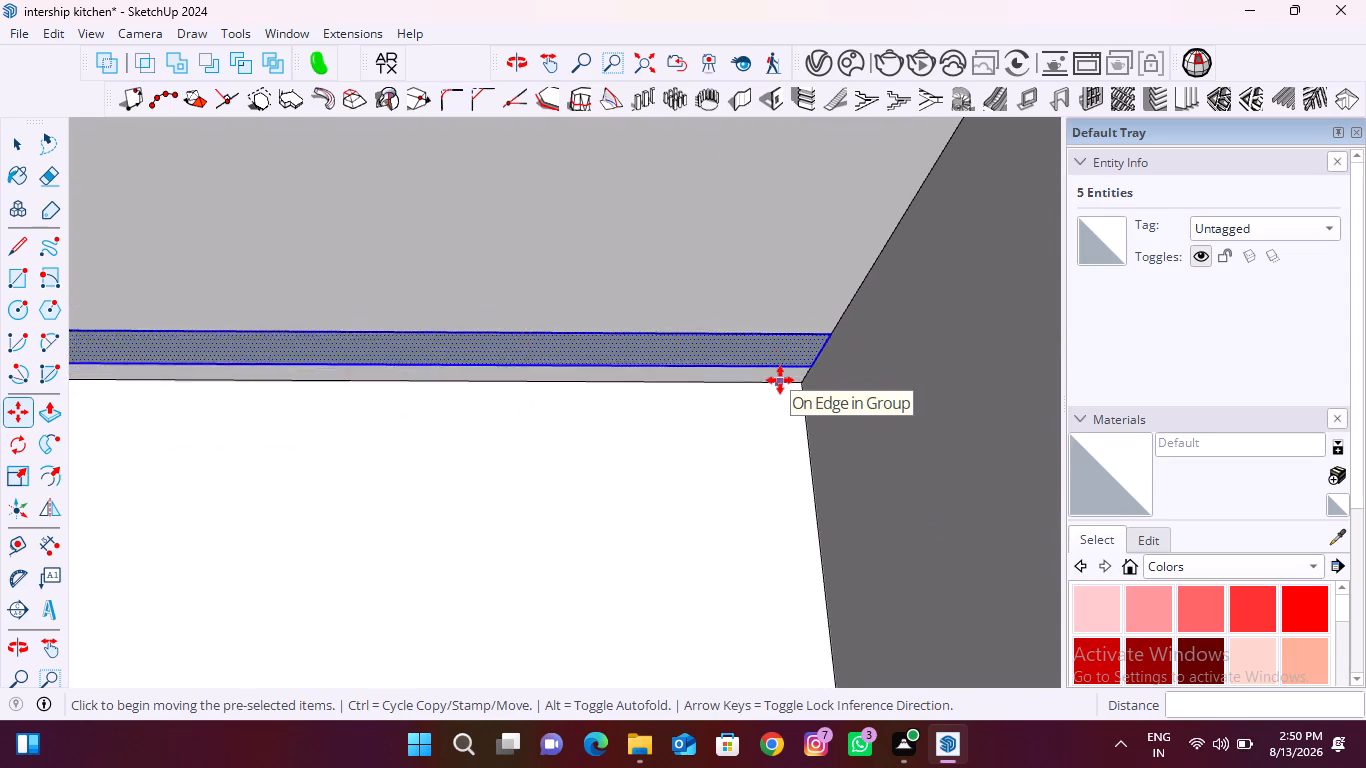
{"action": "scroll", "coordinate": [780, 380], "scroll_direction": "up", "scroll_amount": 4}
{"action": "left_click", "coordinate": [813, 390]}
{"action": "scroll", "coordinate": [778, 377], "scroll_direction": "down", "scroll_amount": 11}
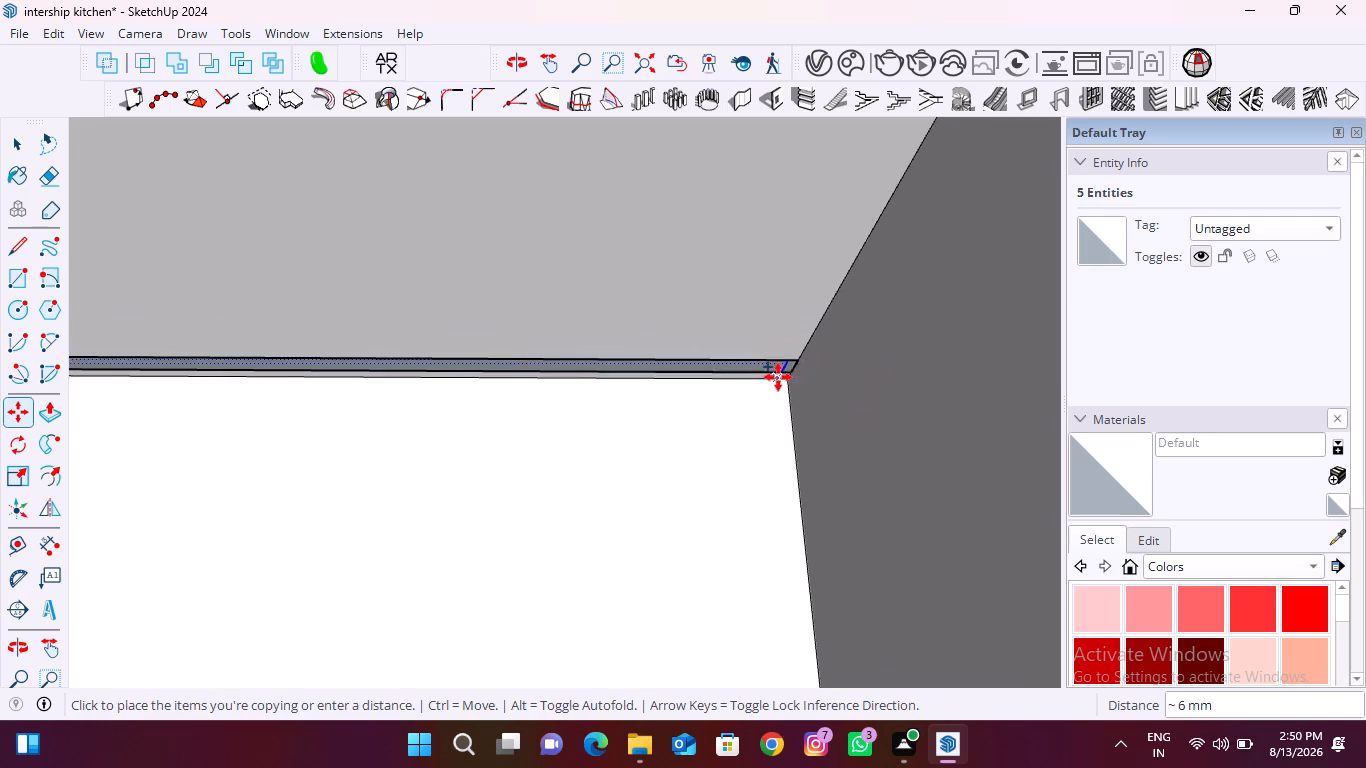
{"action": "scroll", "coordinate": [778, 377], "scroll_direction": "down", "scroll_amount": 19}
{"action": "scroll", "coordinate": [779, 476], "scroll_direction": "up", "scroll_amount": 13}
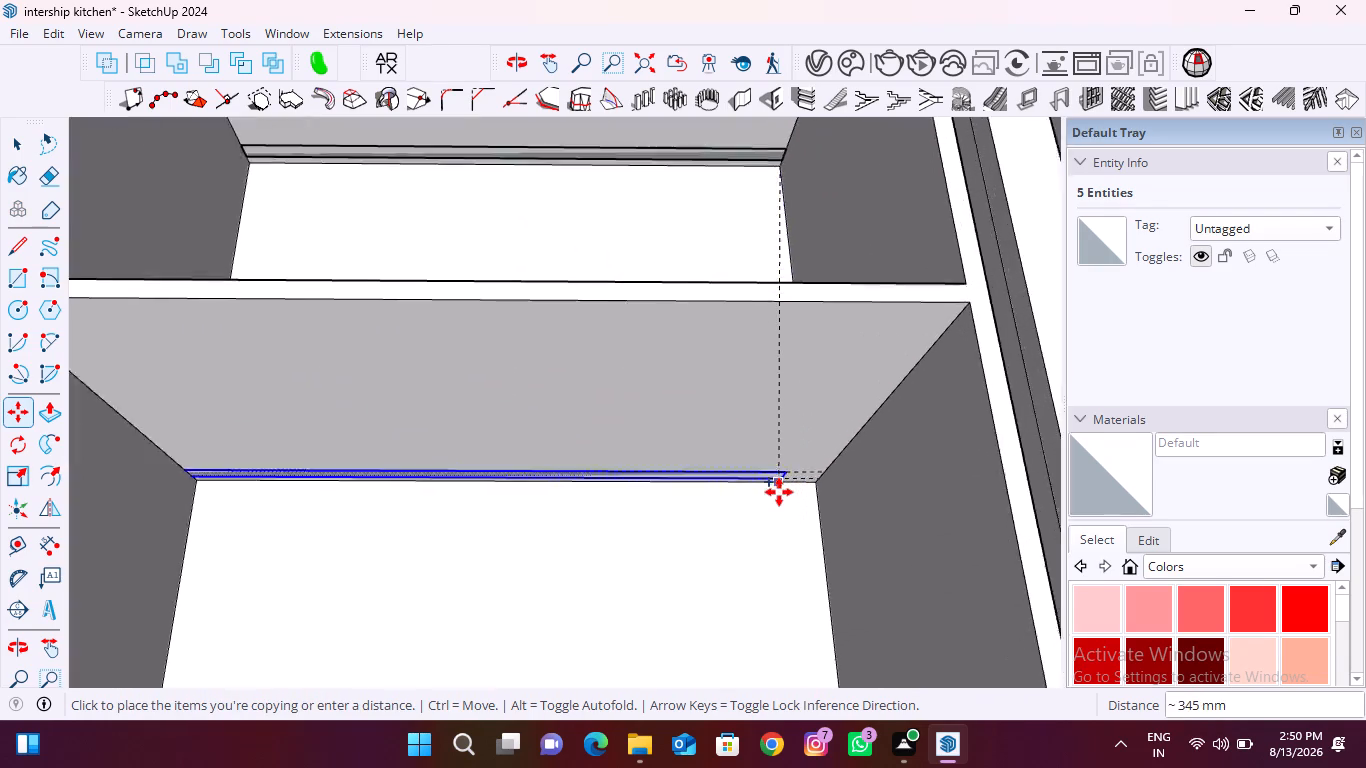
{"action": "scroll", "coordinate": [779, 492], "scroll_direction": "up", "scroll_amount": 10}
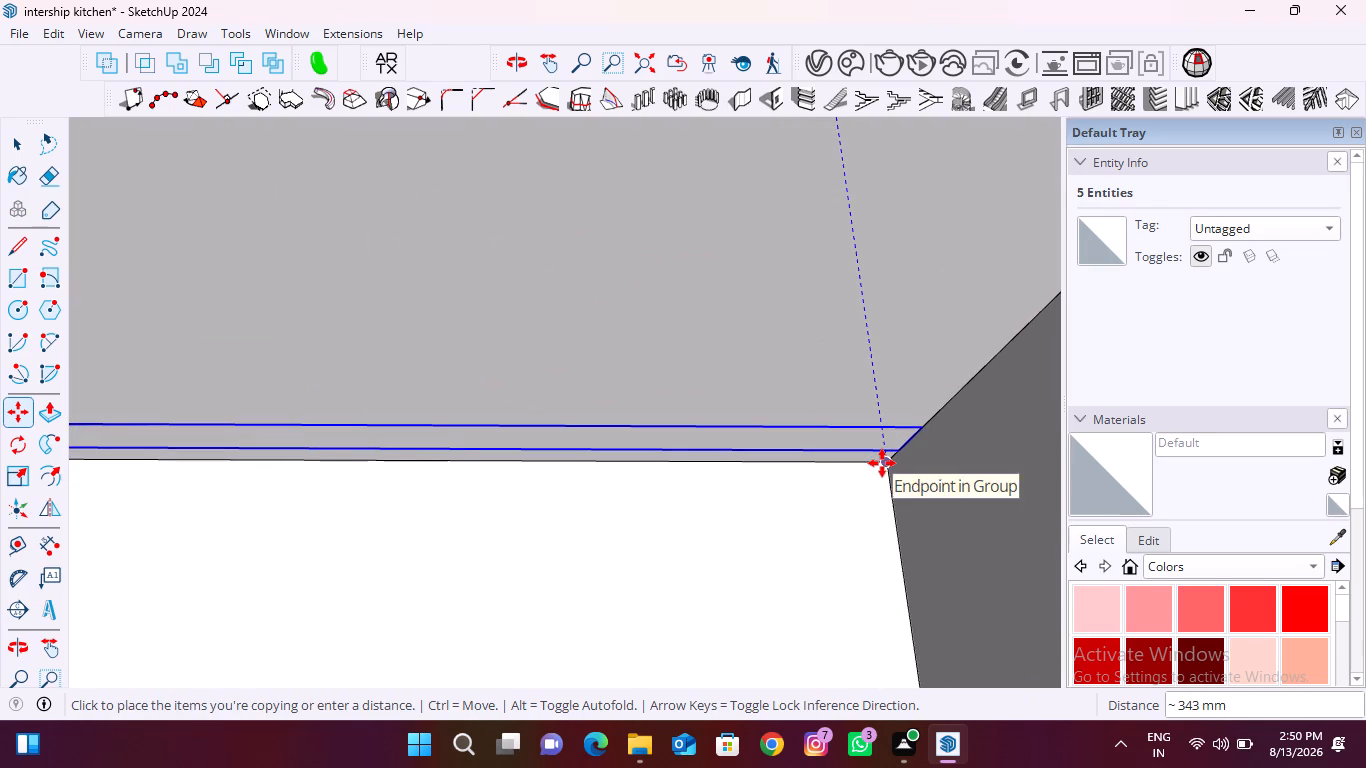
{"action": "left_click", "coordinate": [882, 463]}
Draw a 573 × 25 mm rectangle between the two rear guides on the three-compartment unit's underside.
{"action": "key", "text": "r"}
{"action": "scroll", "coordinate": [787, 416], "scroll_direction": "down", "scroll_amount": 18}
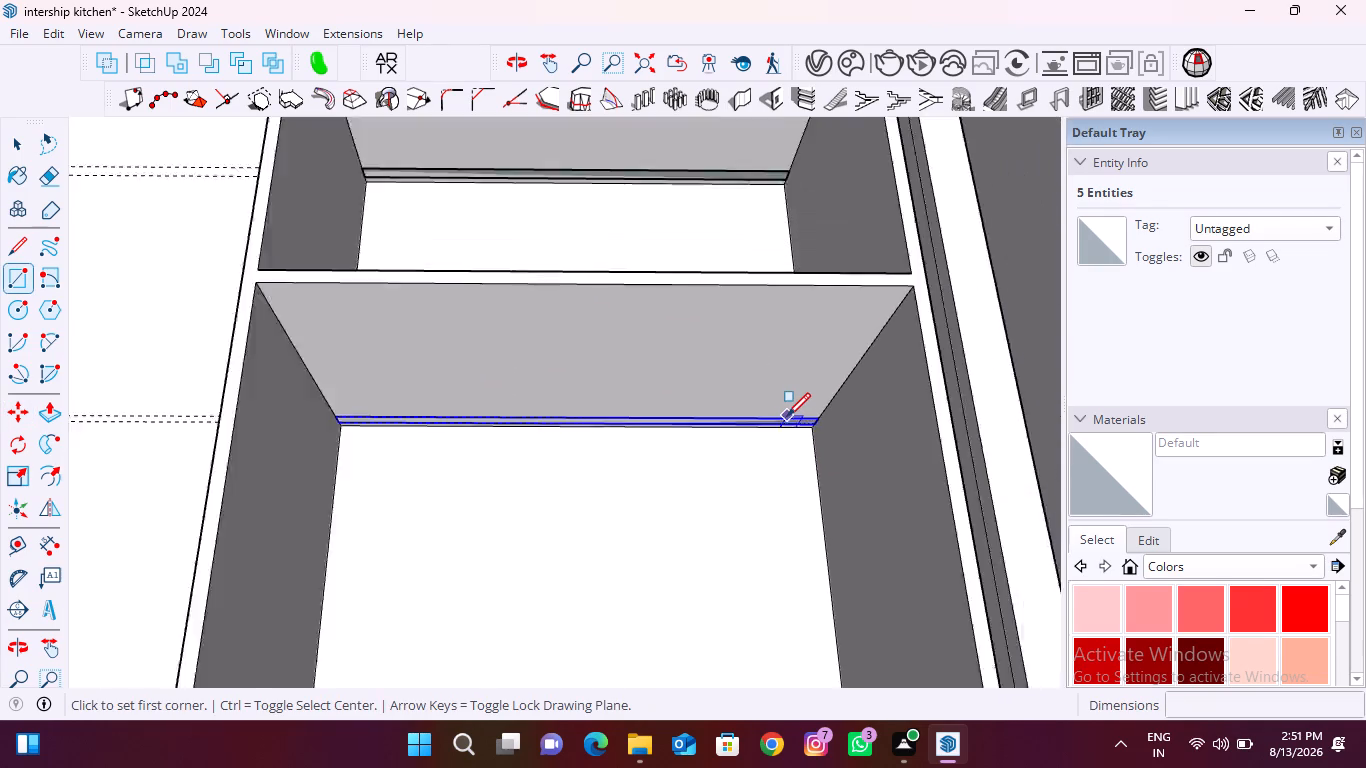
{"action": "scroll", "coordinate": [787, 416], "scroll_direction": "down", "scroll_amount": 12}
{"action": "scroll", "coordinate": [704, 553], "scroll_direction": "down", "scroll_amount": 6}
{"action": "middle_click_drag", "start_coordinate": [577, 572], "coordinate": [598, 514]}
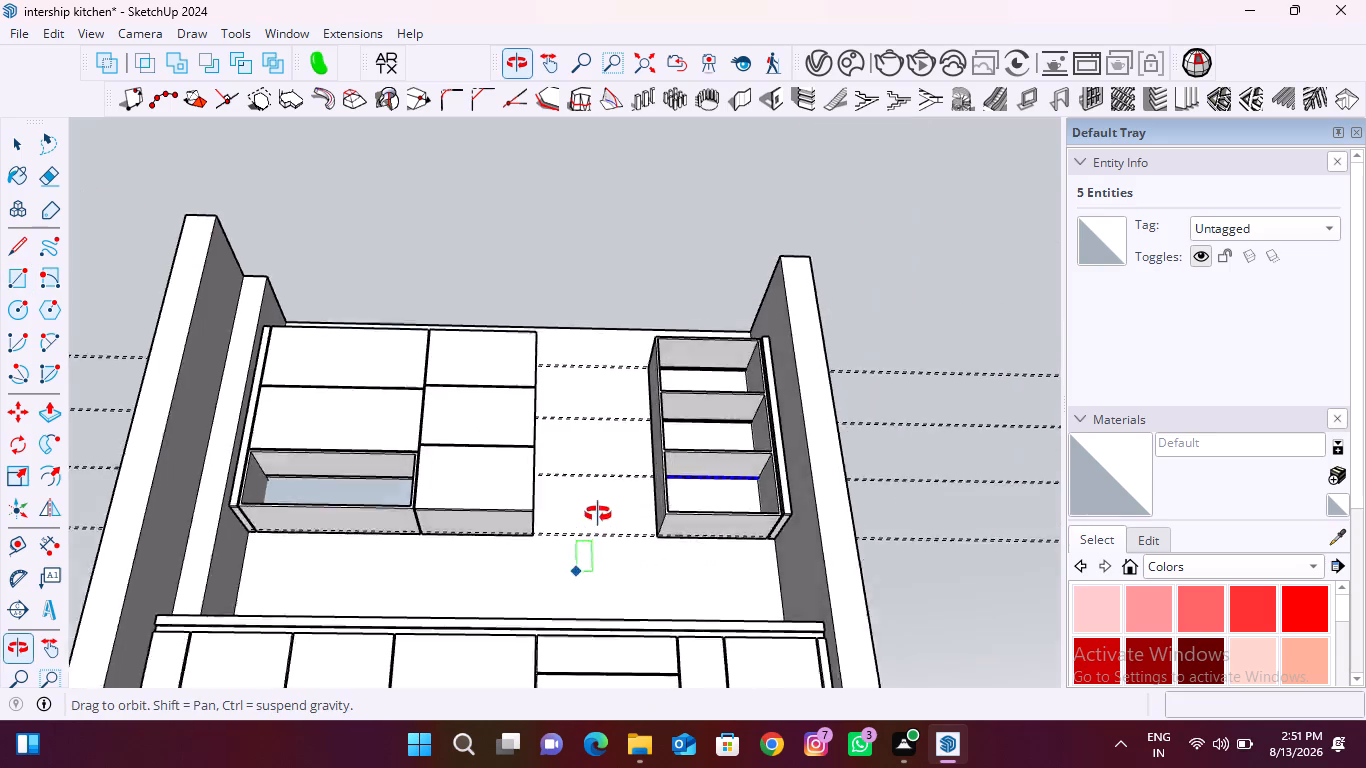
{"action": "middle_click_drag", "start_coordinate": [598, 514], "coordinate": [621, 547]}
{"action": "scroll", "coordinate": [707, 531], "scroll_direction": "up", "scroll_amount": 16}
{"action": "middle_click_drag", "start_coordinate": [708, 575], "coordinate": [708, 547]}
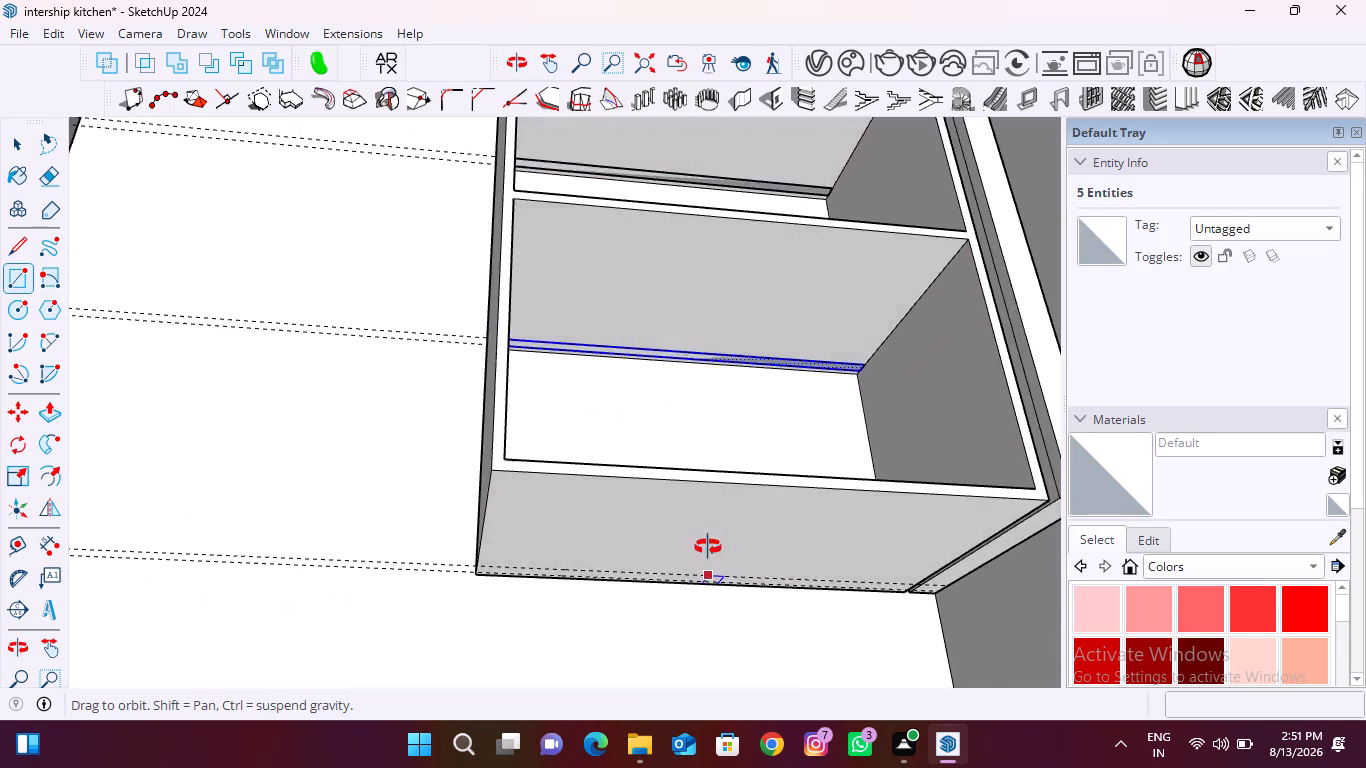
{"action": "middle_click_drag", "start_coordinate": [708, 547], "coordinate": [666, 472]}
{"action": "scroll", "coordinate": [499, 505], "scroll_direction": "up", "scroll_amount": 5}
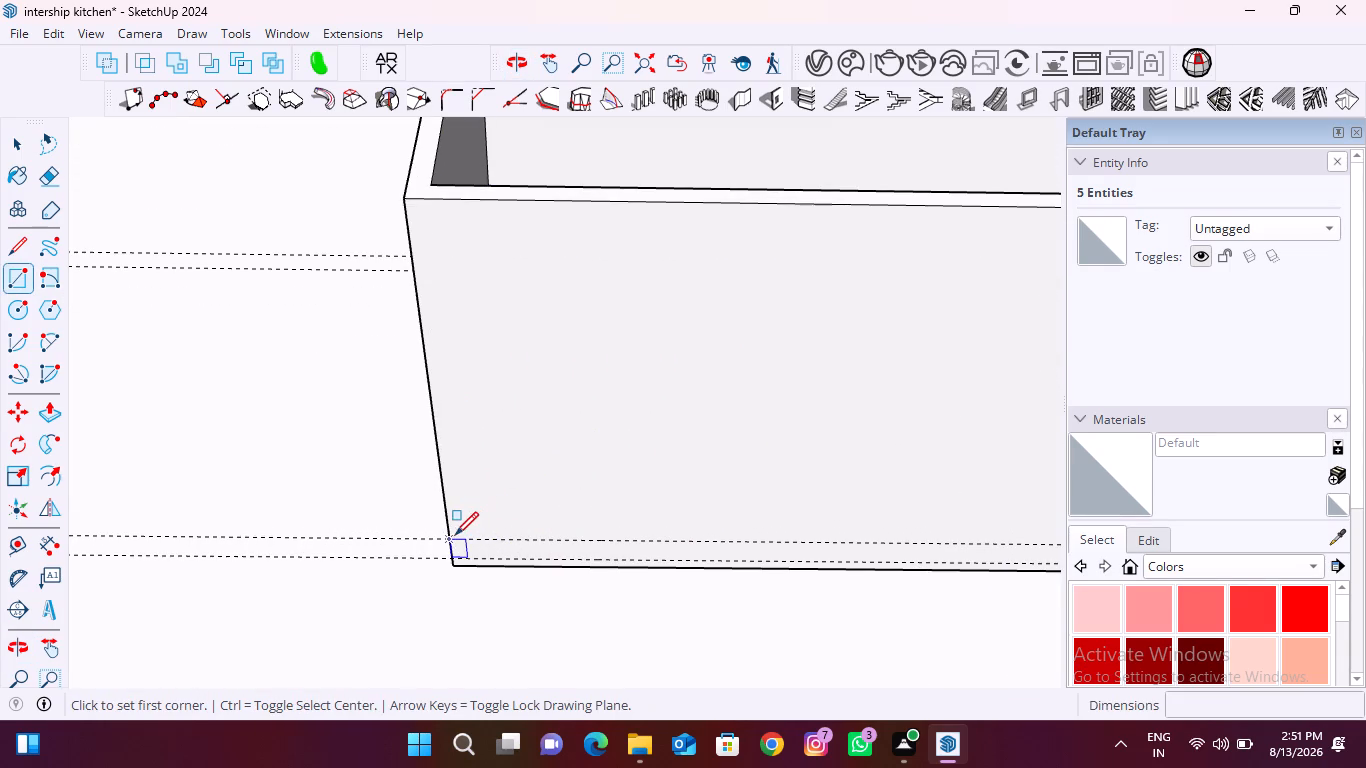
{"action": "left_click", "coordinate": [455, 535]}
{"action": "scroll", "coordinate": [312, 540], "scroll_direction": "down", "scroll_amount": 9}
{"action": "middle_click_drag", "start_coordinate": [415, 580], "coordinate": [463, 580]}
{"action": "scroll", "coordinate": [693, 592], "scroll_direction": "up", "scroll_amount": 9}
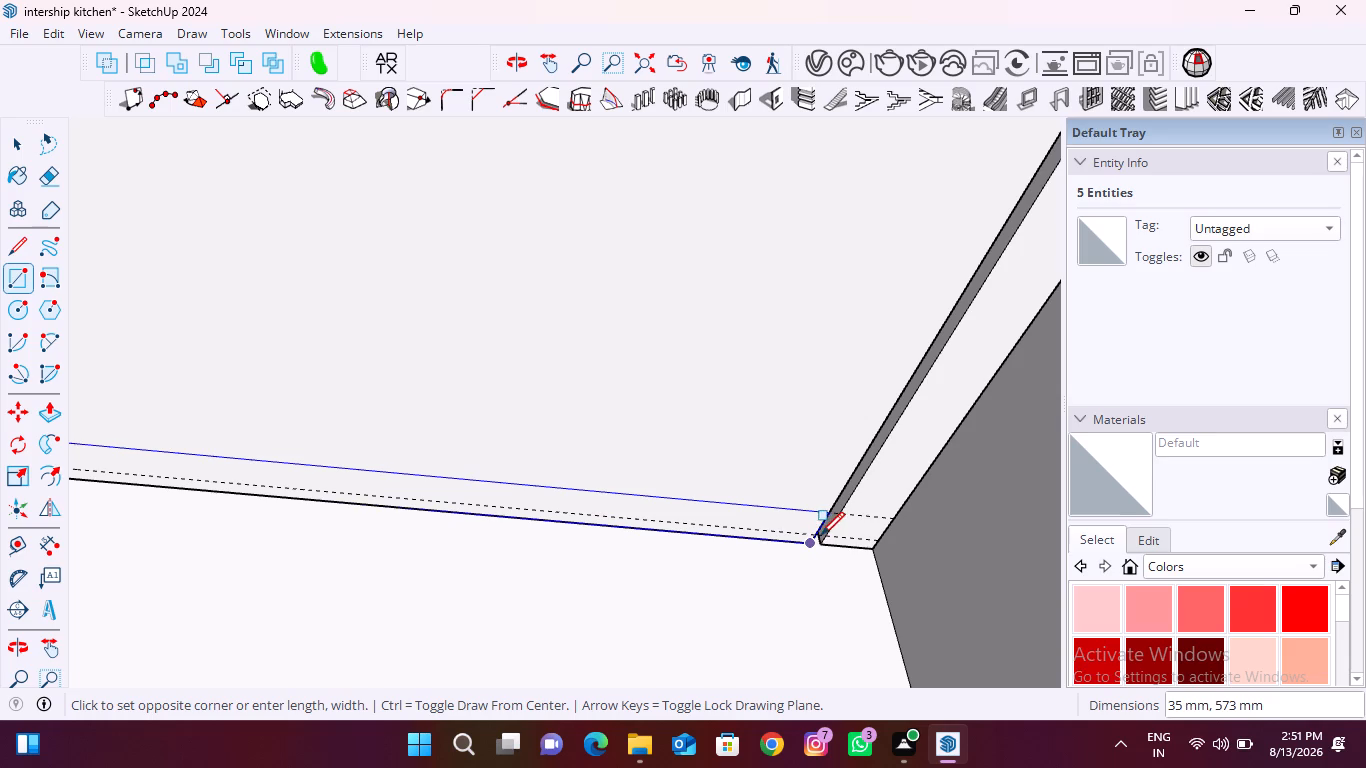
{"action": "scroll", "coordinate": [812, 540], "scroll_direction": "up", "scroll_amount": 16}
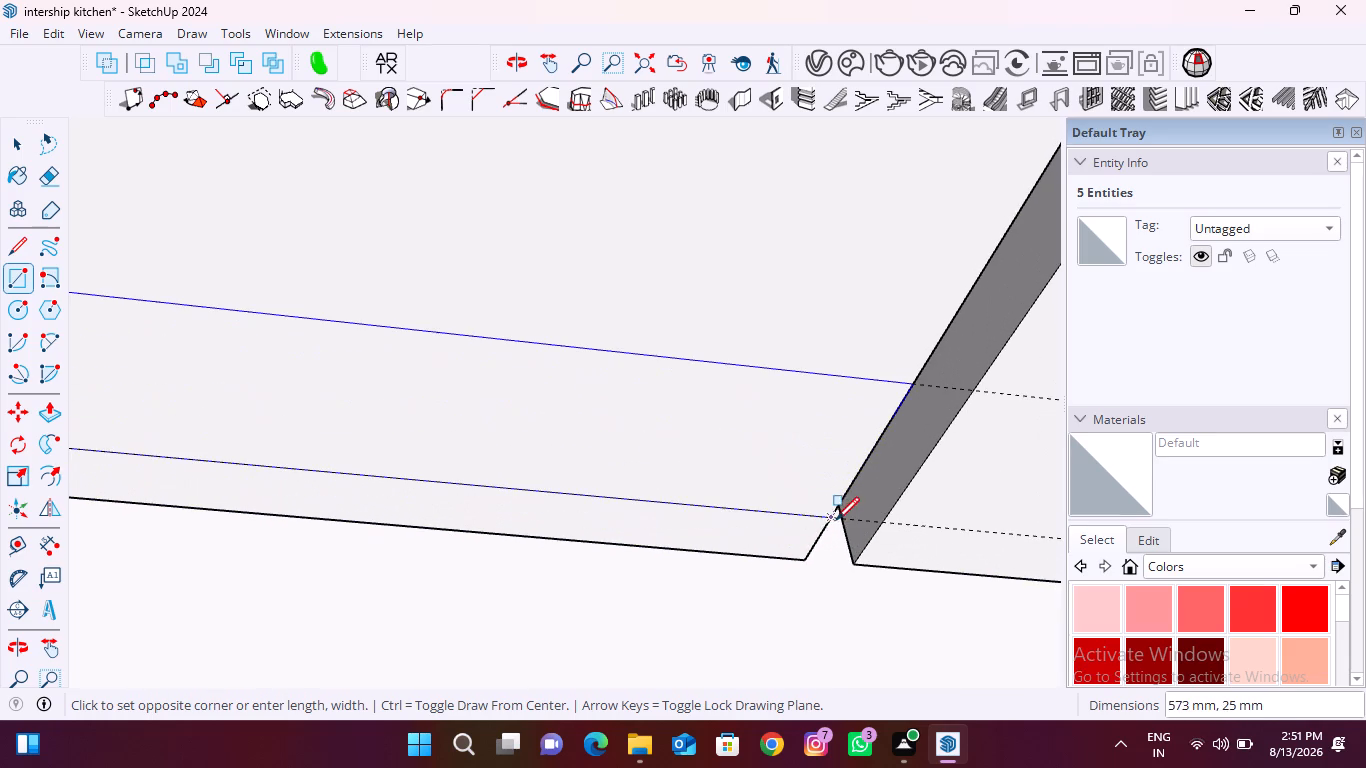
{"action": "left_click", "coordinate": [831, 520]}
{"action": "scroll", "coordinate": [831, 520], "scroll_direction": "down", "scroll_amount": 20}
{"action": "scroll", "coordinate": [831, 520], "scroll_direction": "down", "scroll_amount": 6}
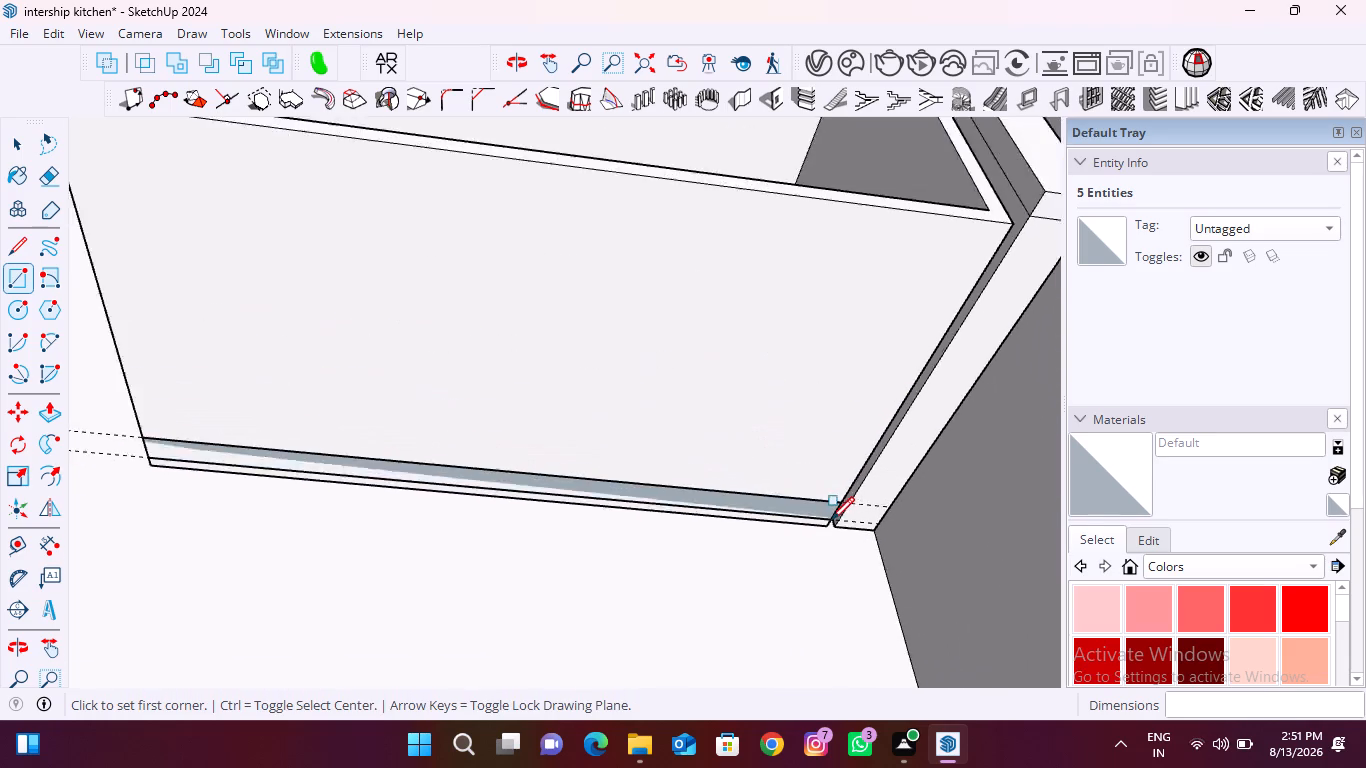
{"action": "scroll", "coordinate": [831, 520], "scroll_direction": "down", "scroll_amount": 16}
Draw a 573 mm long rectangle between the two rear guides on the underside of the shuttered wall cabinet beside the open-bottomed one.
{"action": "left_click", "coordinate": [653, 64]}
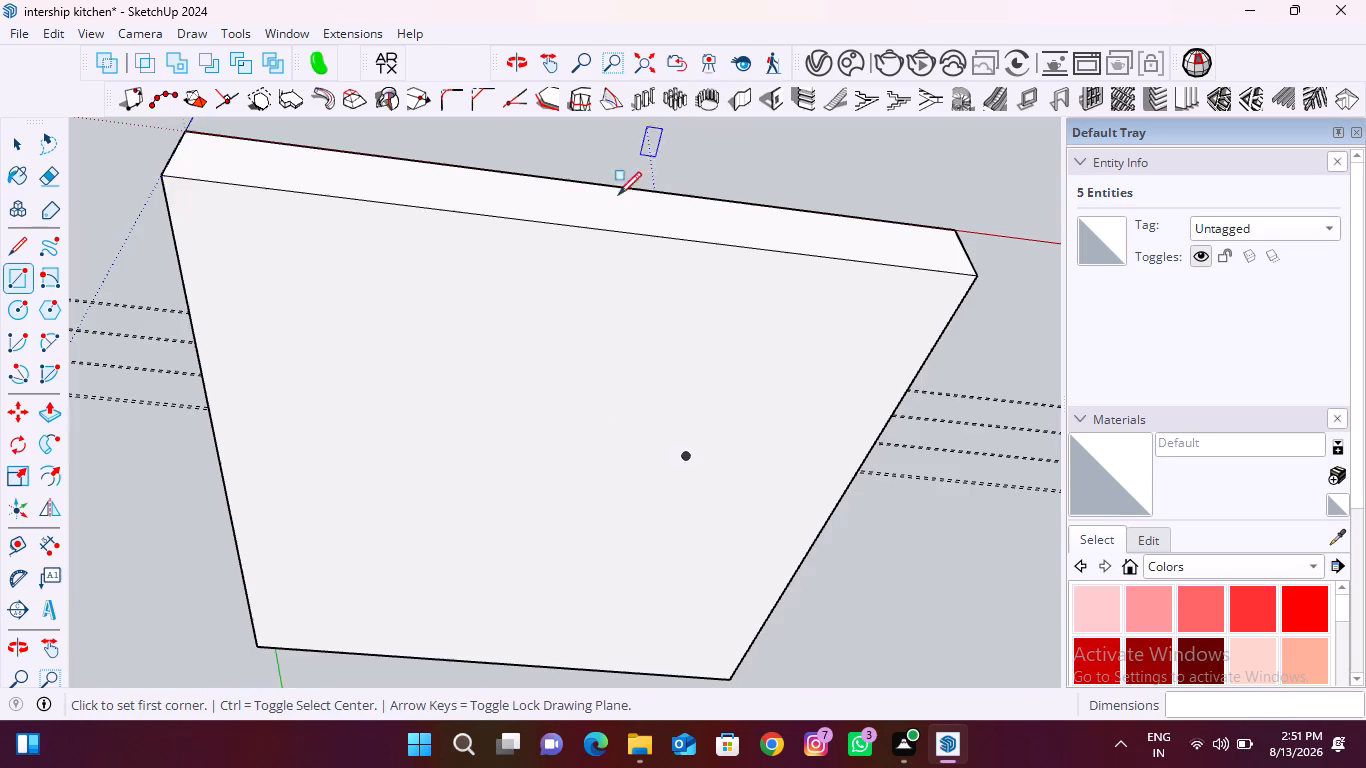
{"action": "middle_click_drag", "start_coordinate": [522, 334], "coordinate": [499, 562]}
{"action": "scroll", "coordinate": [475, 356], "scroll_direction": "up", "scroll_amount": 16}
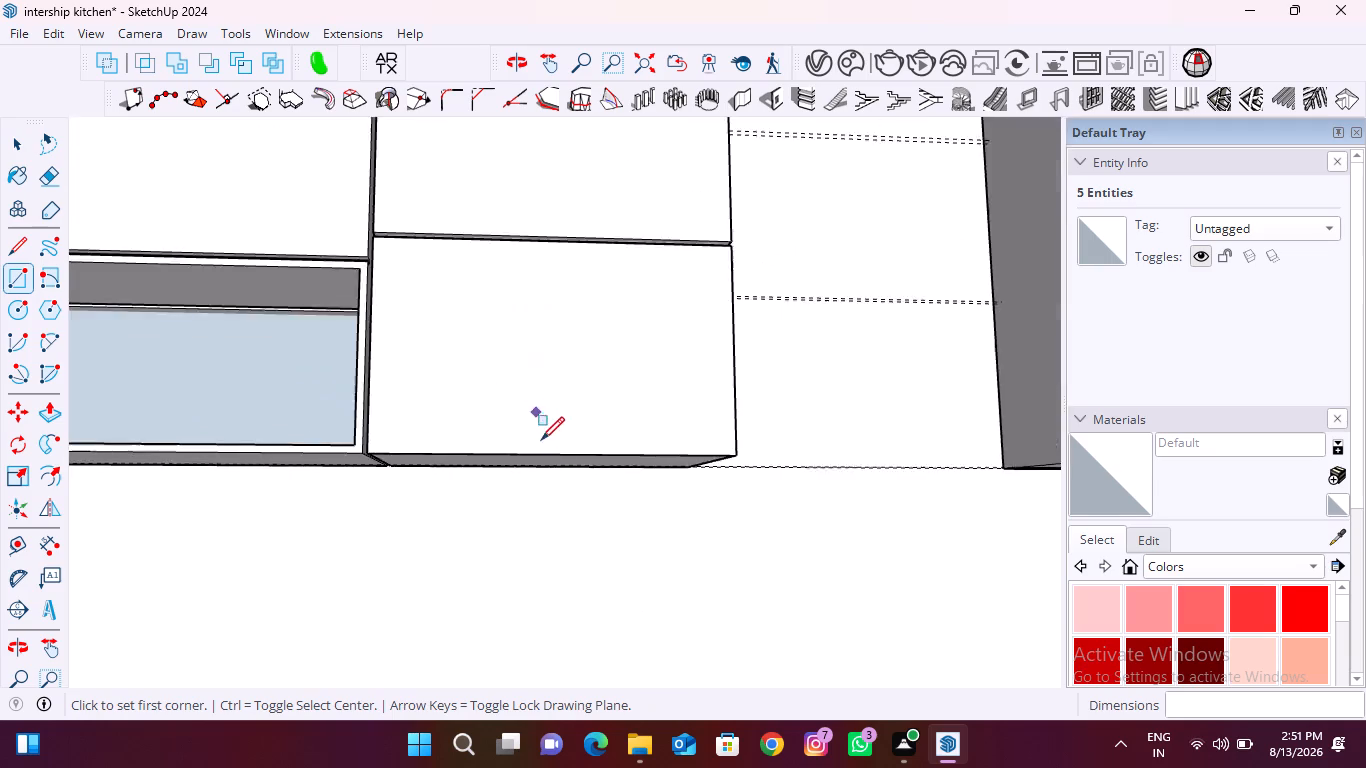
{"action": "scroll", "coordinate": [541, 440], "scroll_direction": "up", "scroll_amount": 4}
{"action": "middle_click_drag", "start_coordinate": [564, 533], "coordinate": [600, 330]}
{"action": "scroll", "coordinate": [388, 427], "scroll_direction": "up", "scroll_amount": 6}
{"action": "middle_click_drag", "start_coordinate": [693, 471], "coordinate": [692, 465]}
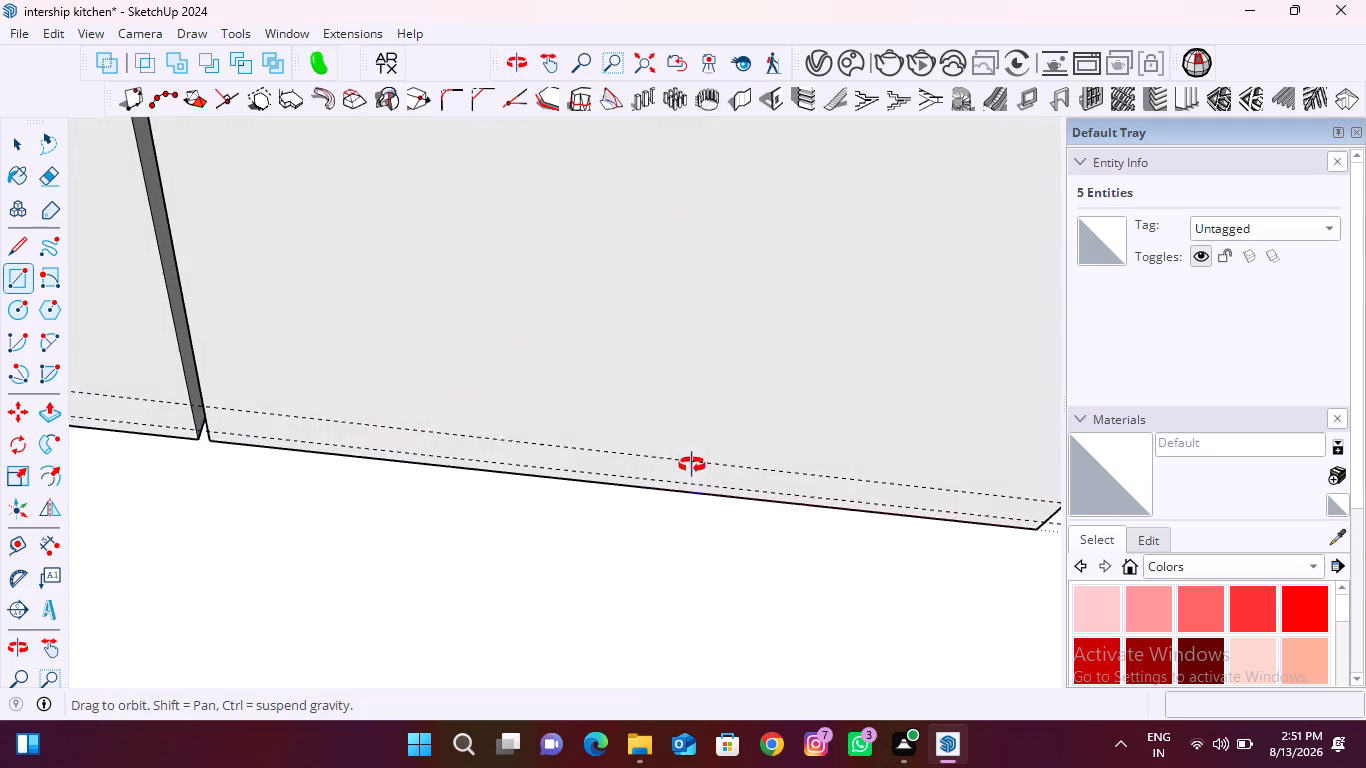
{"action": "middle_click_drag", "start_coordinate": [692, 465], "coordinate": [661, 433]}
{"action": "scroll", "coordinate": [263, 440], "scroll_direction": "down", "scroll_amount": 4}
{"action": "middle_click_drag", "start_coordinate": [814, 429], "coordinate": [830, 383]}
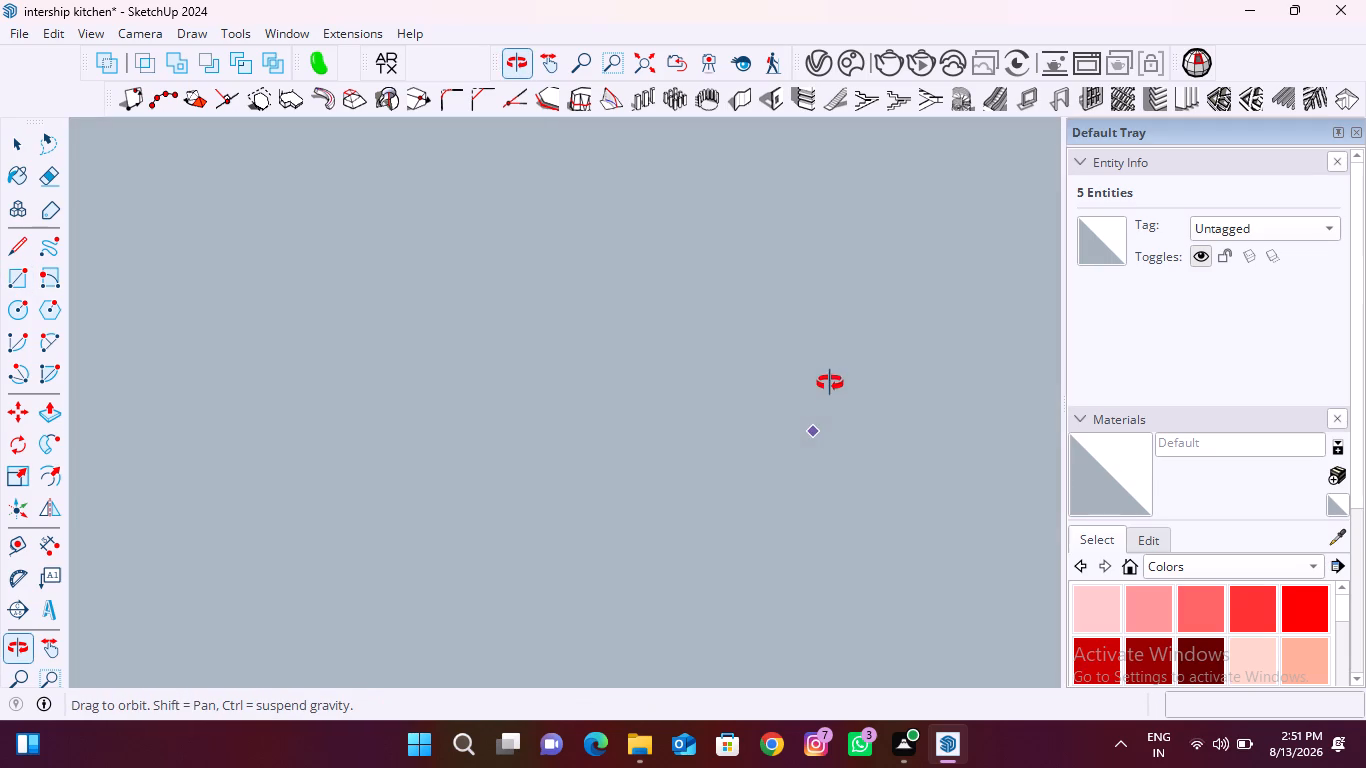
{"action": "middle_click_drag", "start_coordinate": [830, 383], "coordinate": [774, 448]}
{"action": "scroll", "coordinate": [597, 435], "scroll_direction": "up", "scroll_amount": 4}
{"action": "scroll", "coordinate": [474, 450], "scroll_direction": "down", "scroll_amount": 2}
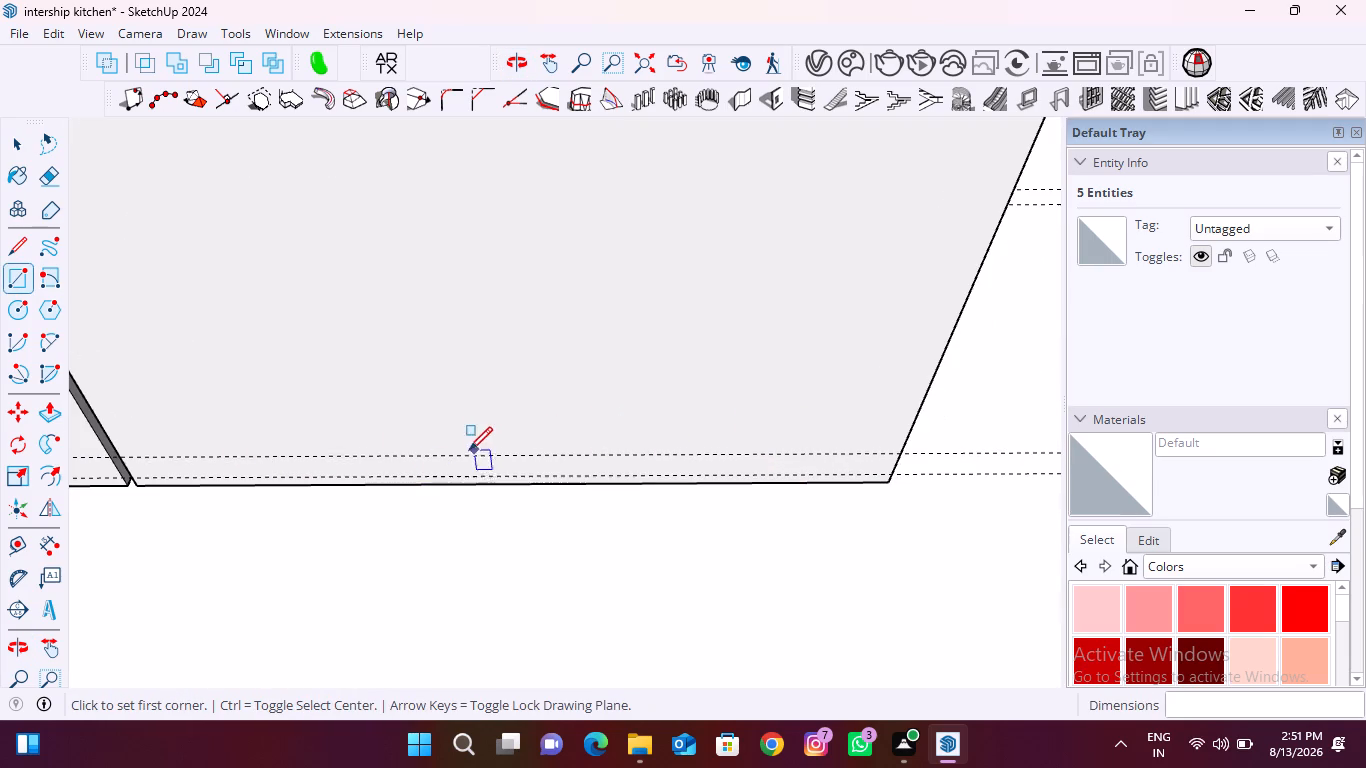
{"action": "left_click", "coordinate": [123, 458]}
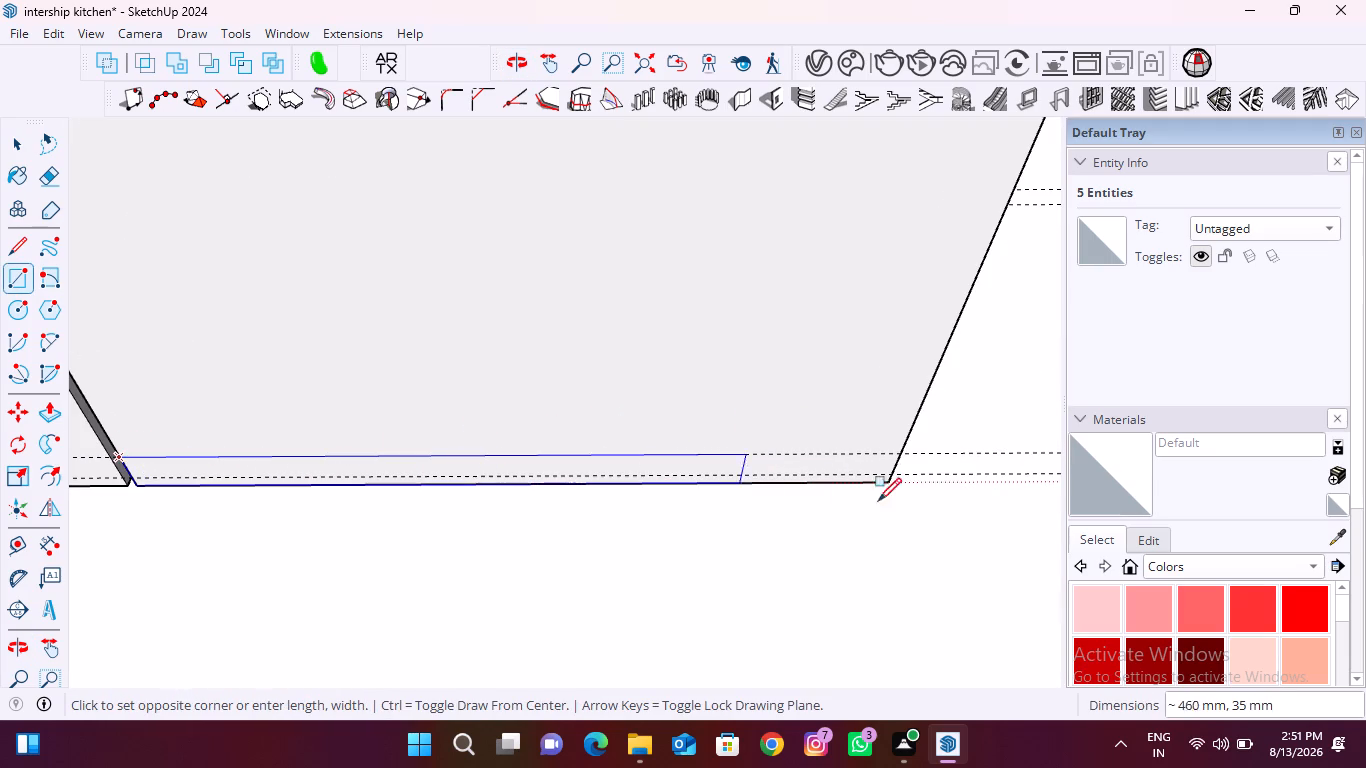
{"action": "scroll", "coordinate": [891, 476], "scroll_direction": "up", "scroll_amount": 9}
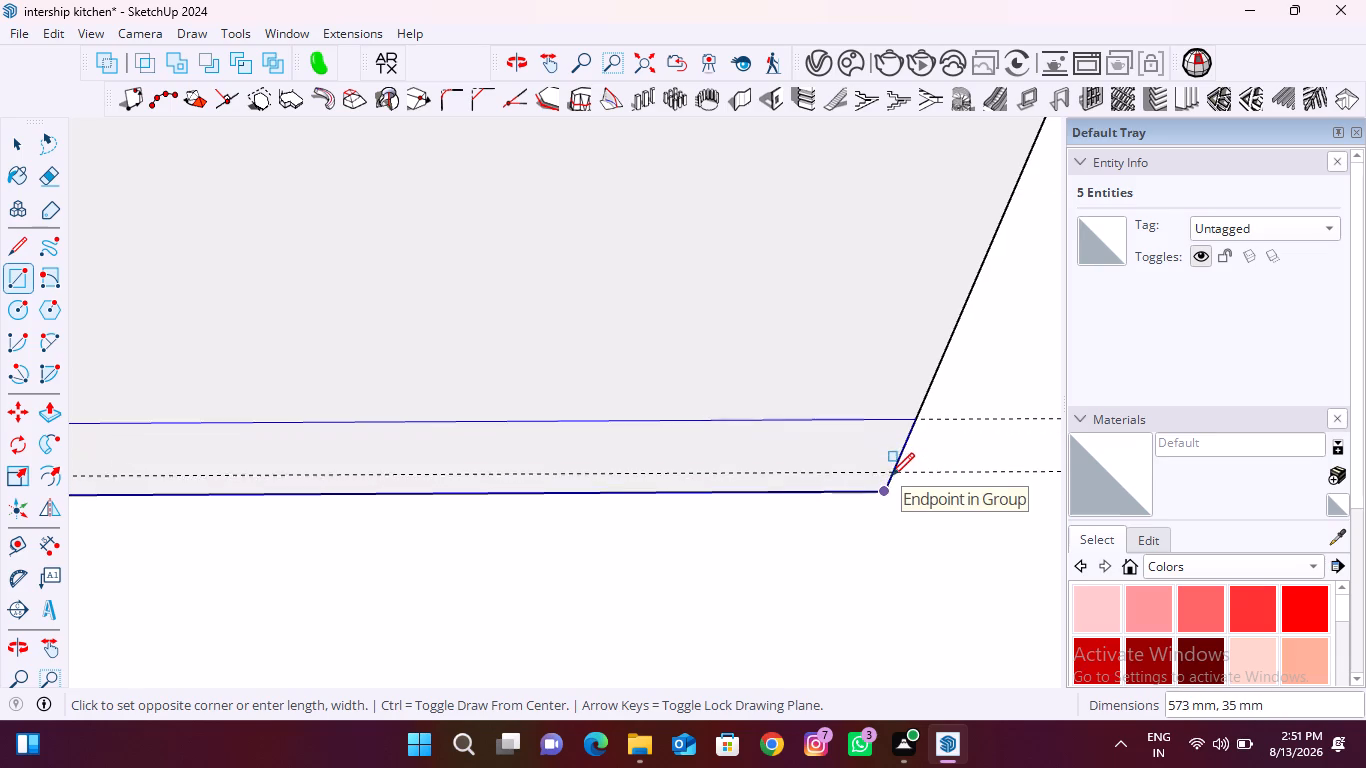
{"action": "left_click", "coordinate": [893, 472]}
{"action": "scroll", "coordinate": [947, 460], "scroll_direction": "down", "scroll_amount": 17}
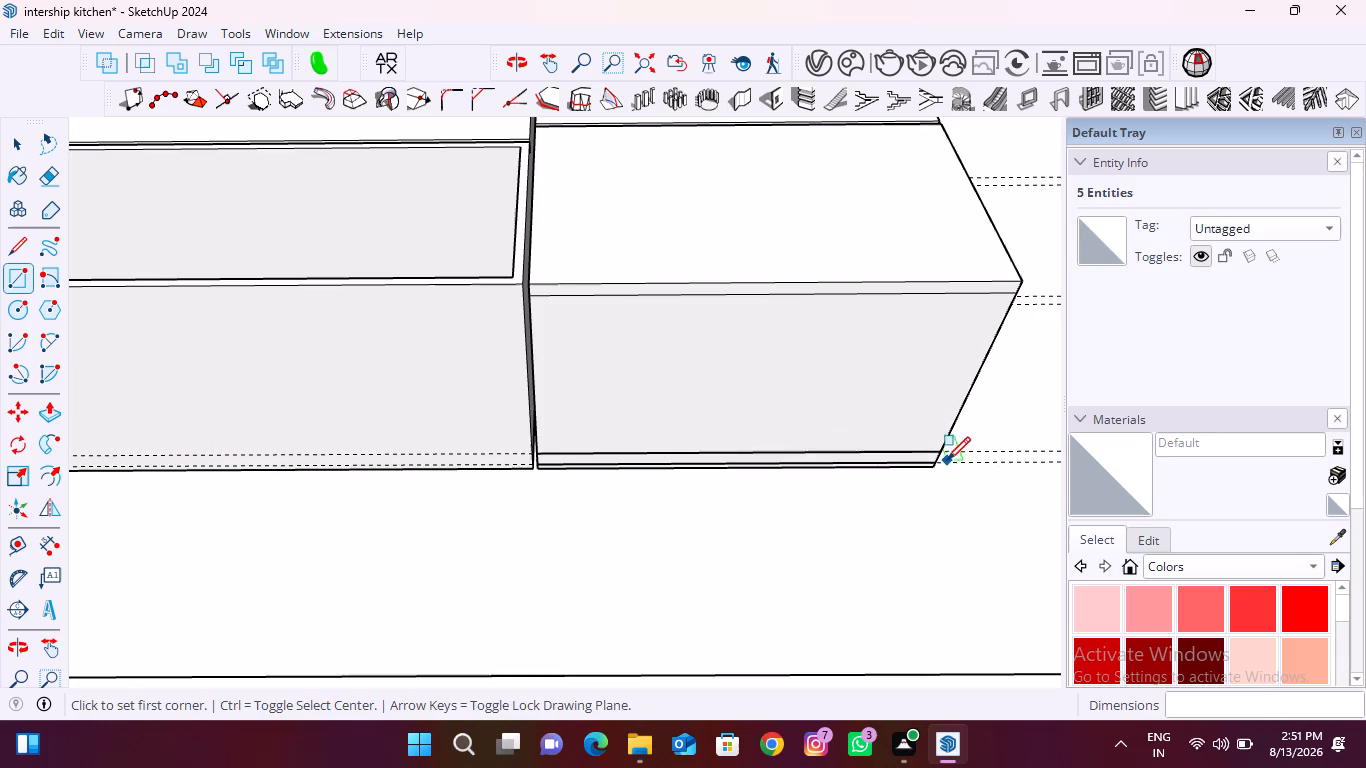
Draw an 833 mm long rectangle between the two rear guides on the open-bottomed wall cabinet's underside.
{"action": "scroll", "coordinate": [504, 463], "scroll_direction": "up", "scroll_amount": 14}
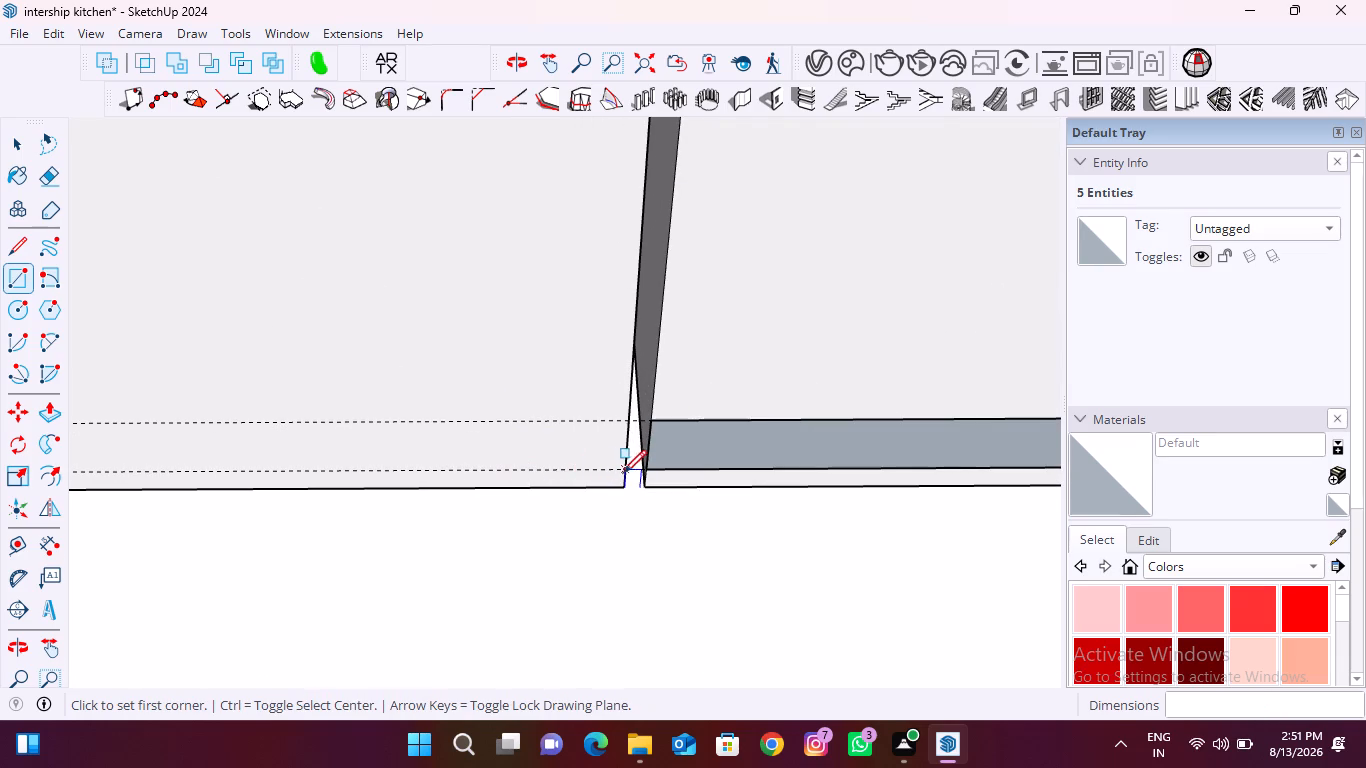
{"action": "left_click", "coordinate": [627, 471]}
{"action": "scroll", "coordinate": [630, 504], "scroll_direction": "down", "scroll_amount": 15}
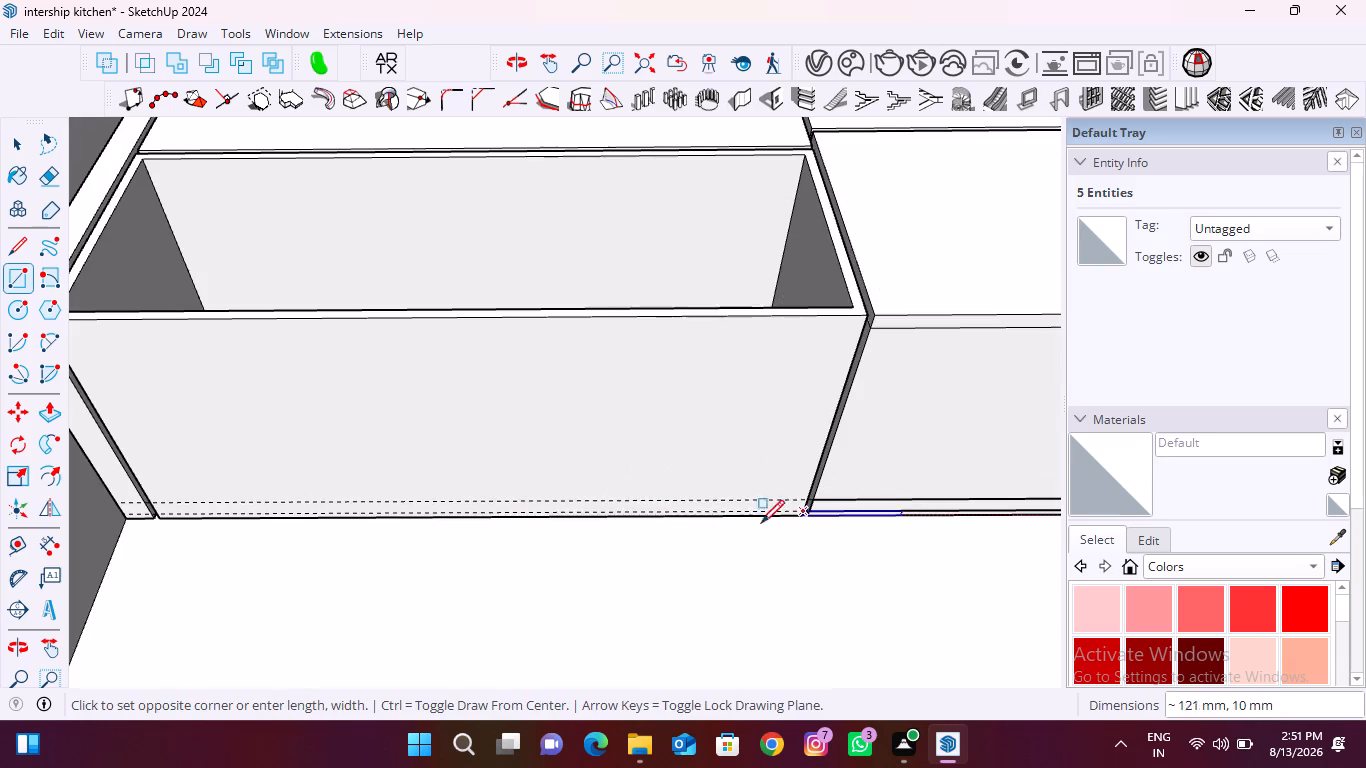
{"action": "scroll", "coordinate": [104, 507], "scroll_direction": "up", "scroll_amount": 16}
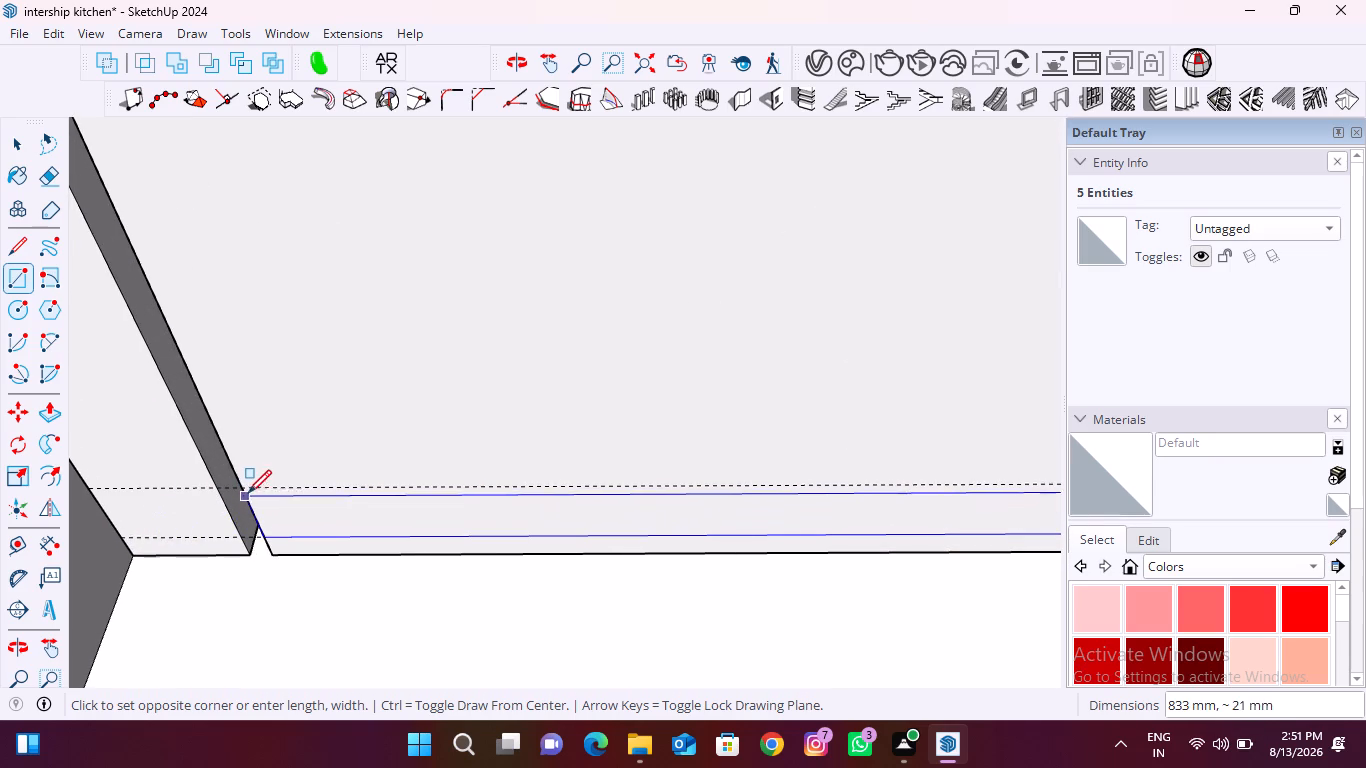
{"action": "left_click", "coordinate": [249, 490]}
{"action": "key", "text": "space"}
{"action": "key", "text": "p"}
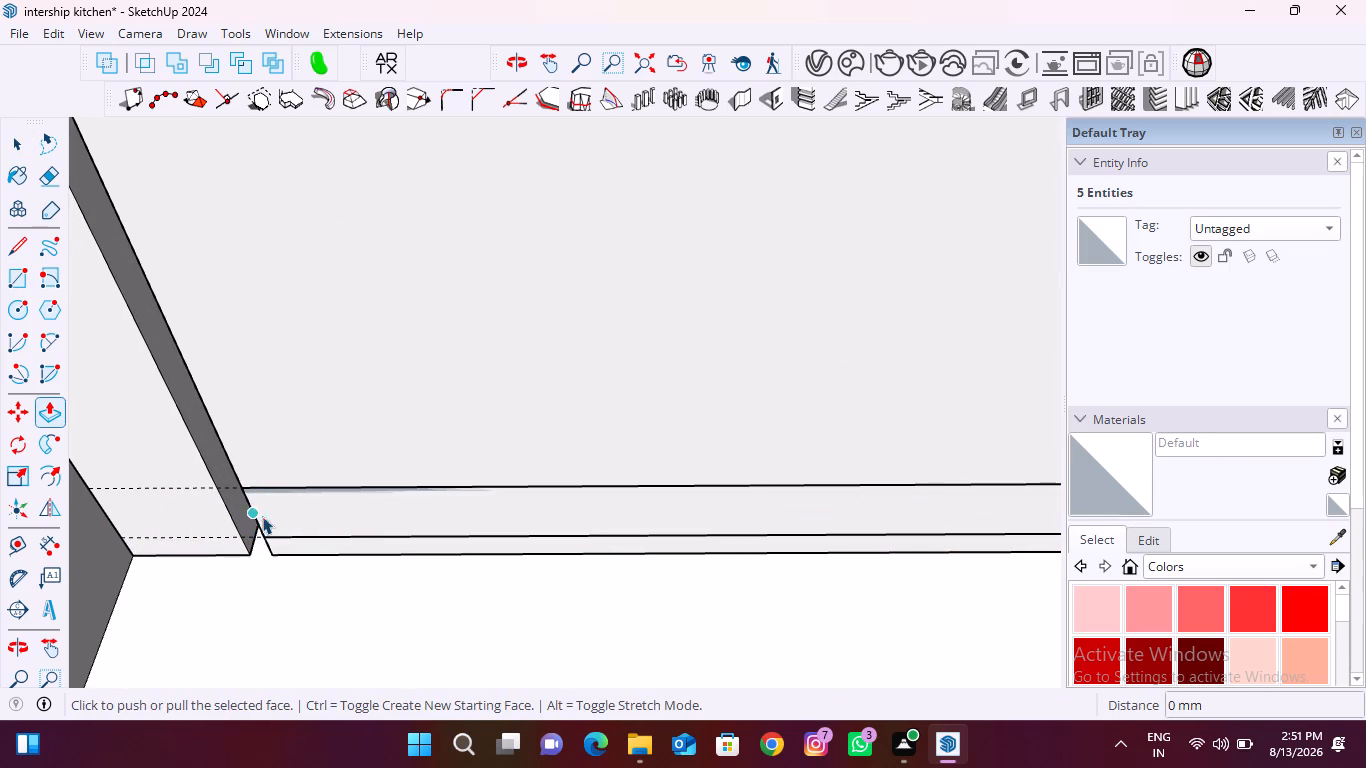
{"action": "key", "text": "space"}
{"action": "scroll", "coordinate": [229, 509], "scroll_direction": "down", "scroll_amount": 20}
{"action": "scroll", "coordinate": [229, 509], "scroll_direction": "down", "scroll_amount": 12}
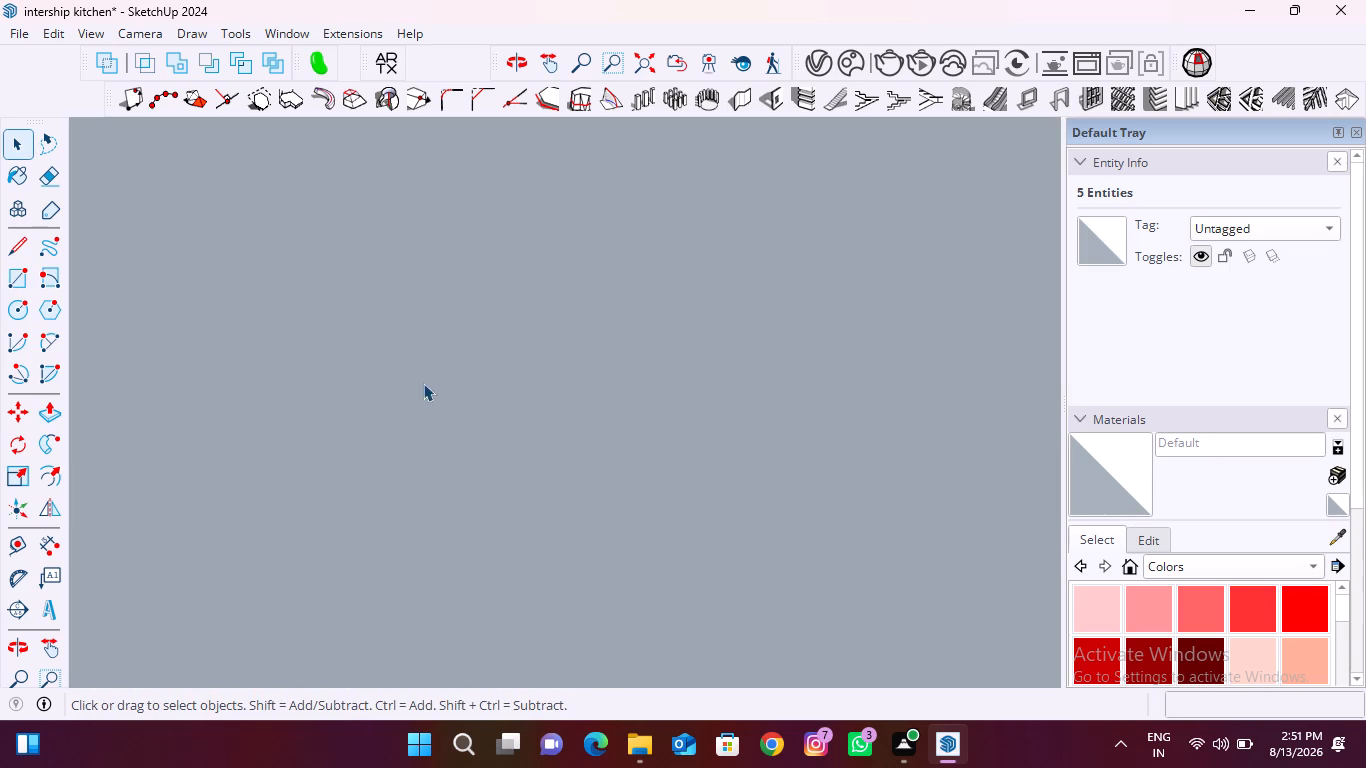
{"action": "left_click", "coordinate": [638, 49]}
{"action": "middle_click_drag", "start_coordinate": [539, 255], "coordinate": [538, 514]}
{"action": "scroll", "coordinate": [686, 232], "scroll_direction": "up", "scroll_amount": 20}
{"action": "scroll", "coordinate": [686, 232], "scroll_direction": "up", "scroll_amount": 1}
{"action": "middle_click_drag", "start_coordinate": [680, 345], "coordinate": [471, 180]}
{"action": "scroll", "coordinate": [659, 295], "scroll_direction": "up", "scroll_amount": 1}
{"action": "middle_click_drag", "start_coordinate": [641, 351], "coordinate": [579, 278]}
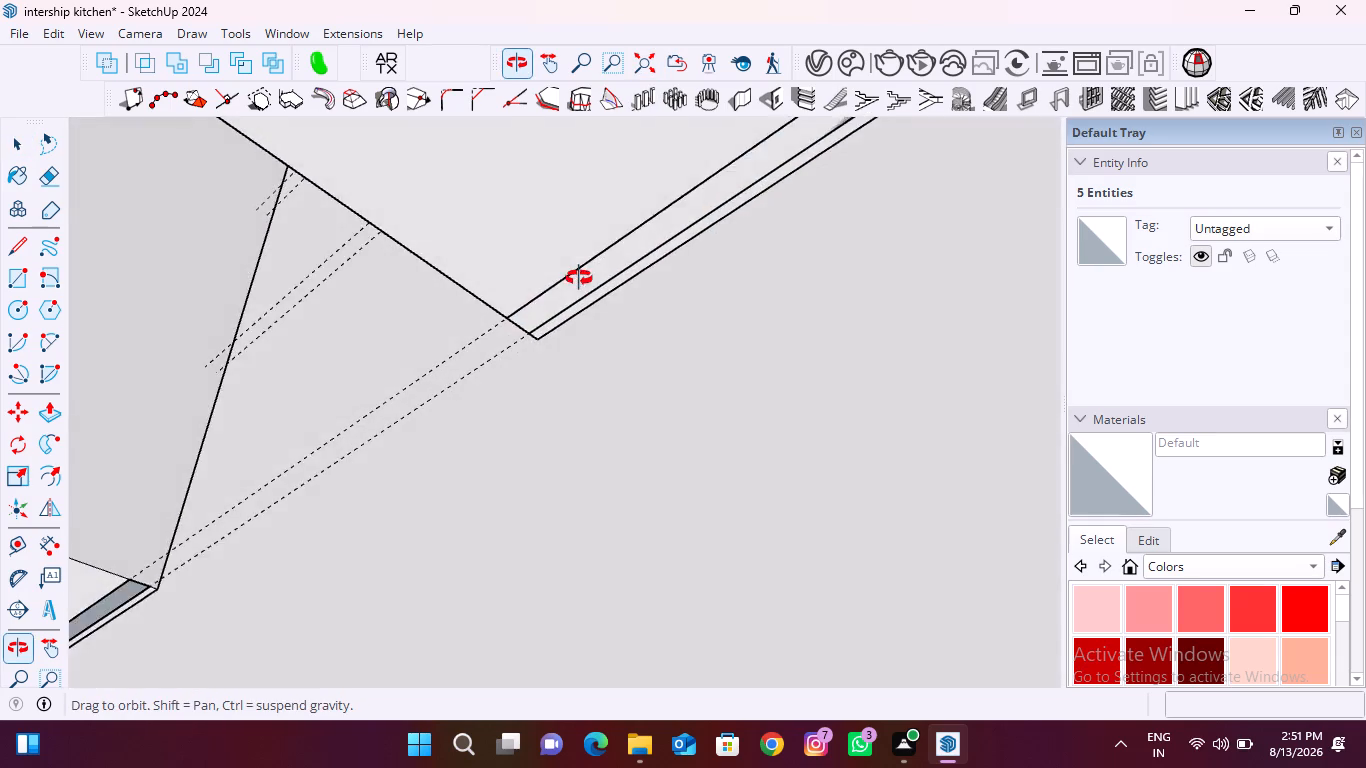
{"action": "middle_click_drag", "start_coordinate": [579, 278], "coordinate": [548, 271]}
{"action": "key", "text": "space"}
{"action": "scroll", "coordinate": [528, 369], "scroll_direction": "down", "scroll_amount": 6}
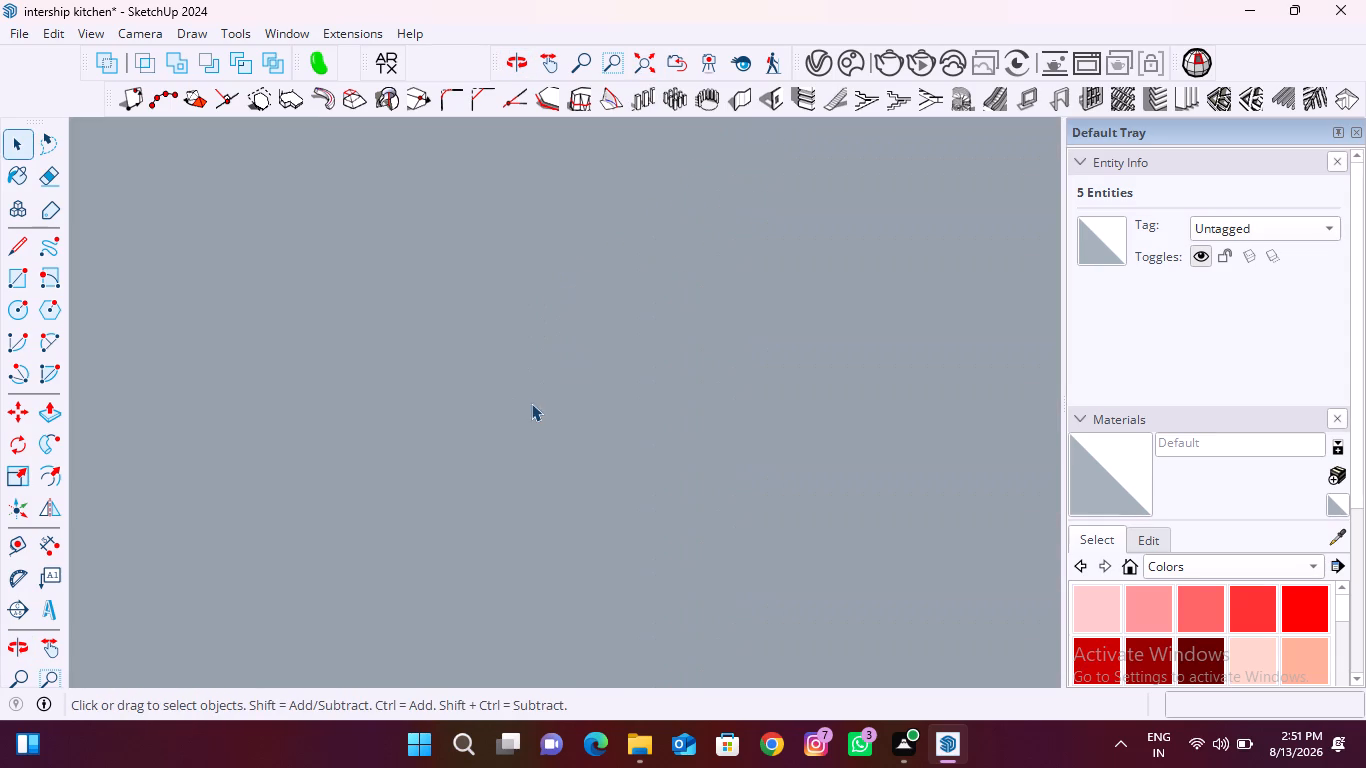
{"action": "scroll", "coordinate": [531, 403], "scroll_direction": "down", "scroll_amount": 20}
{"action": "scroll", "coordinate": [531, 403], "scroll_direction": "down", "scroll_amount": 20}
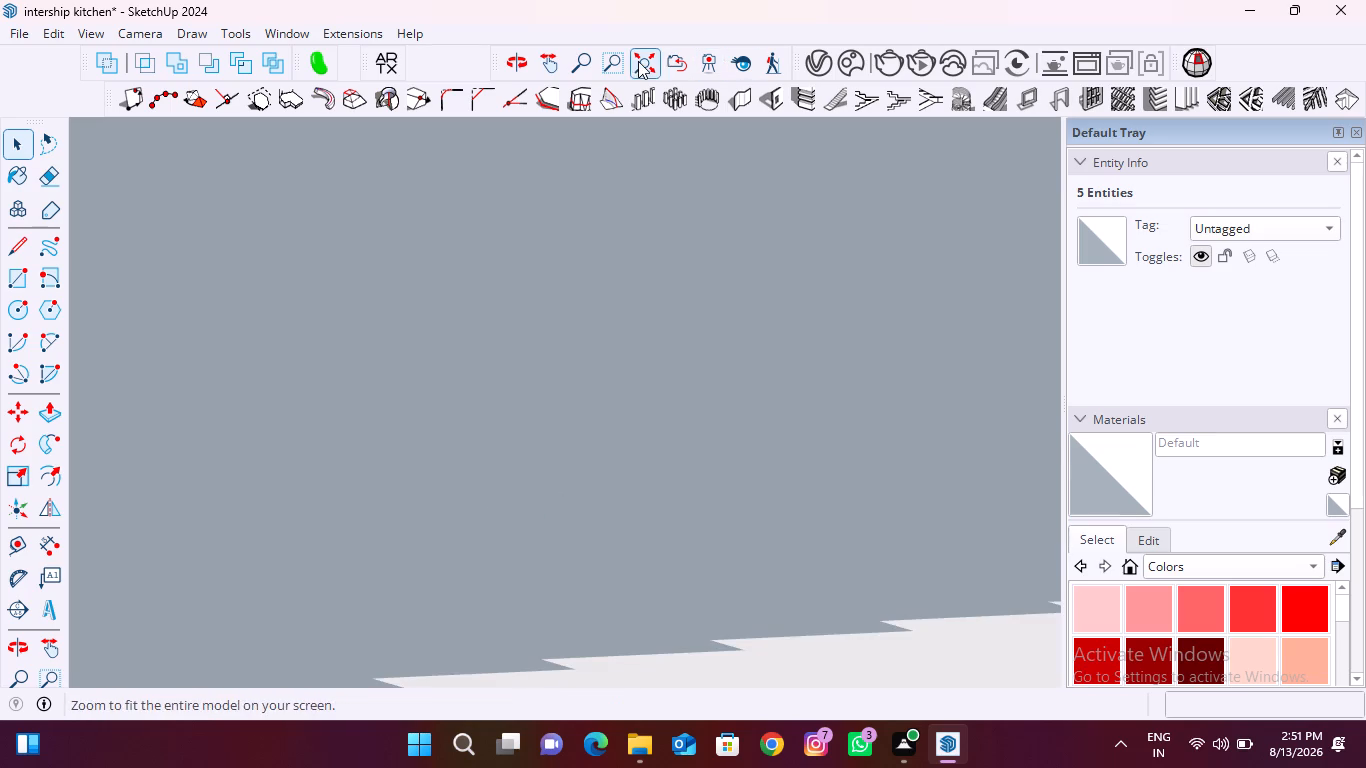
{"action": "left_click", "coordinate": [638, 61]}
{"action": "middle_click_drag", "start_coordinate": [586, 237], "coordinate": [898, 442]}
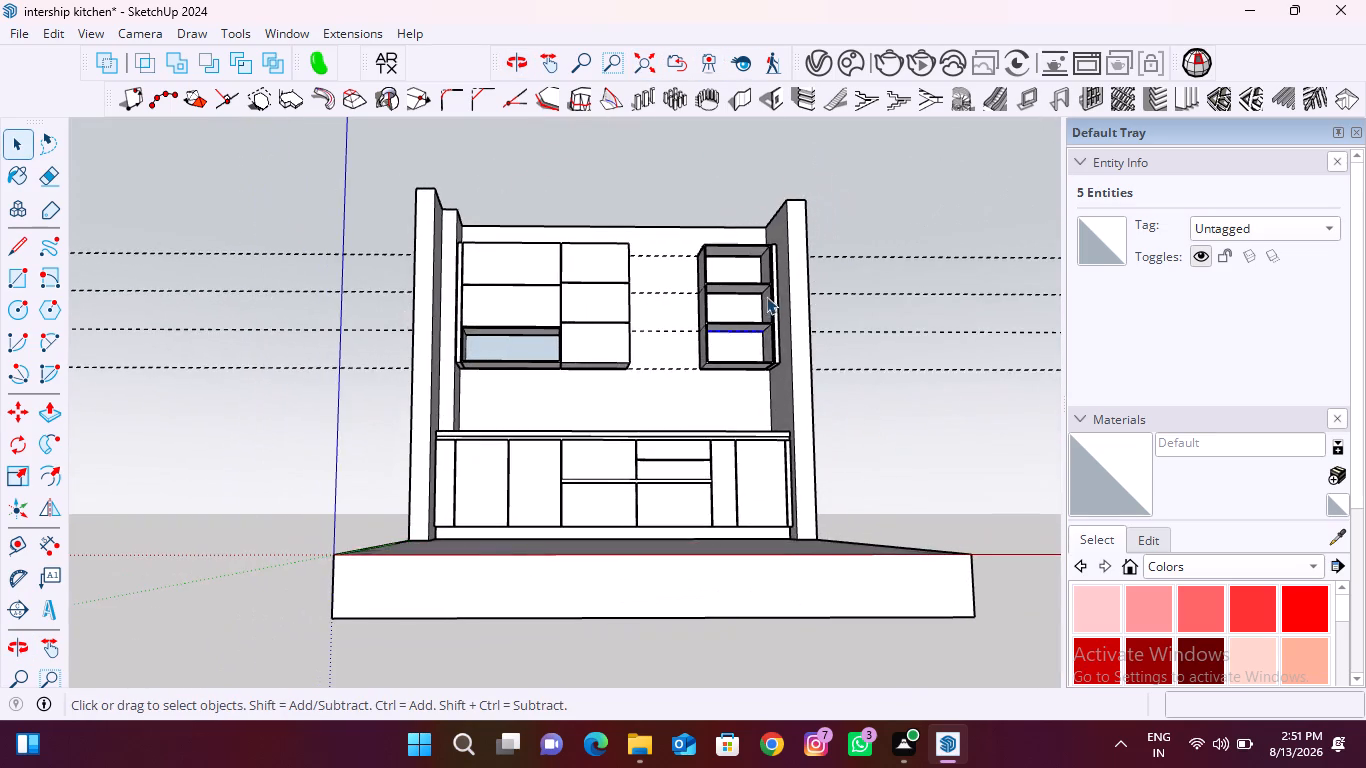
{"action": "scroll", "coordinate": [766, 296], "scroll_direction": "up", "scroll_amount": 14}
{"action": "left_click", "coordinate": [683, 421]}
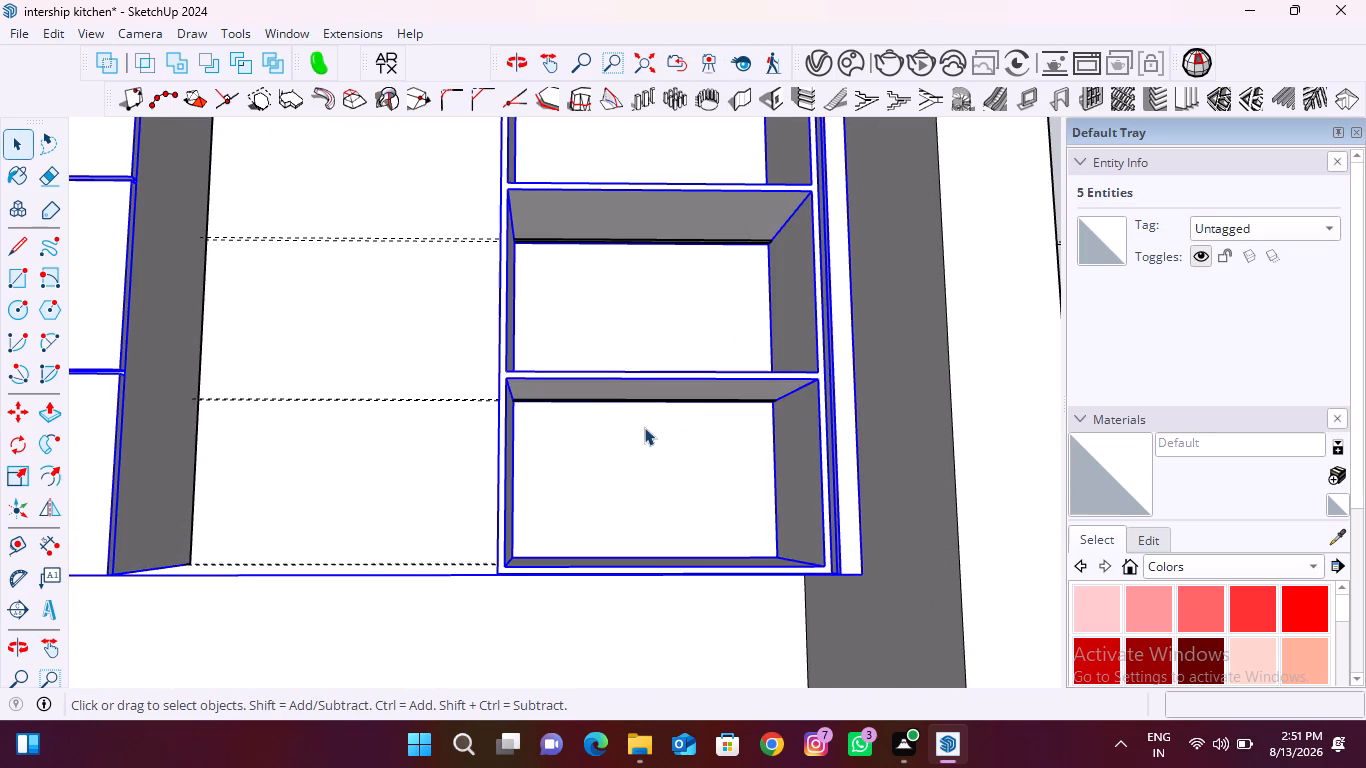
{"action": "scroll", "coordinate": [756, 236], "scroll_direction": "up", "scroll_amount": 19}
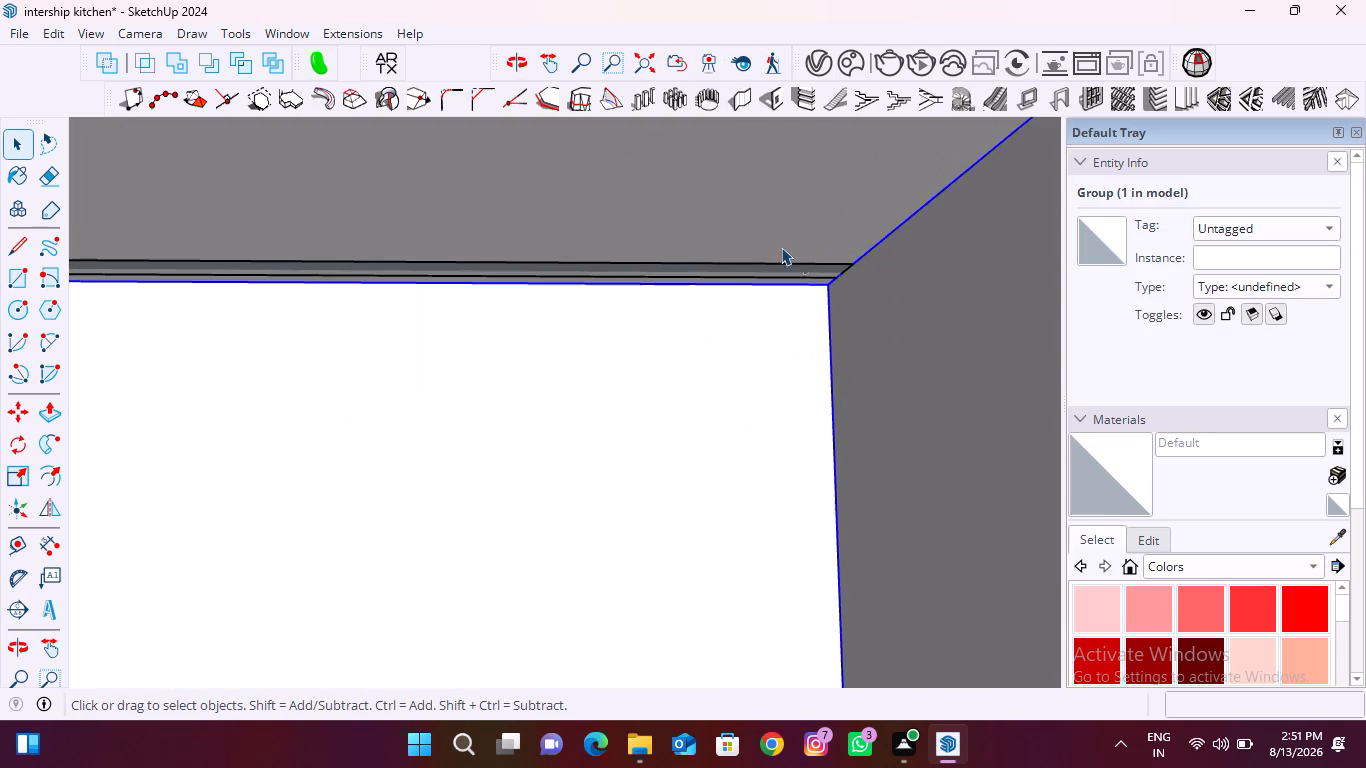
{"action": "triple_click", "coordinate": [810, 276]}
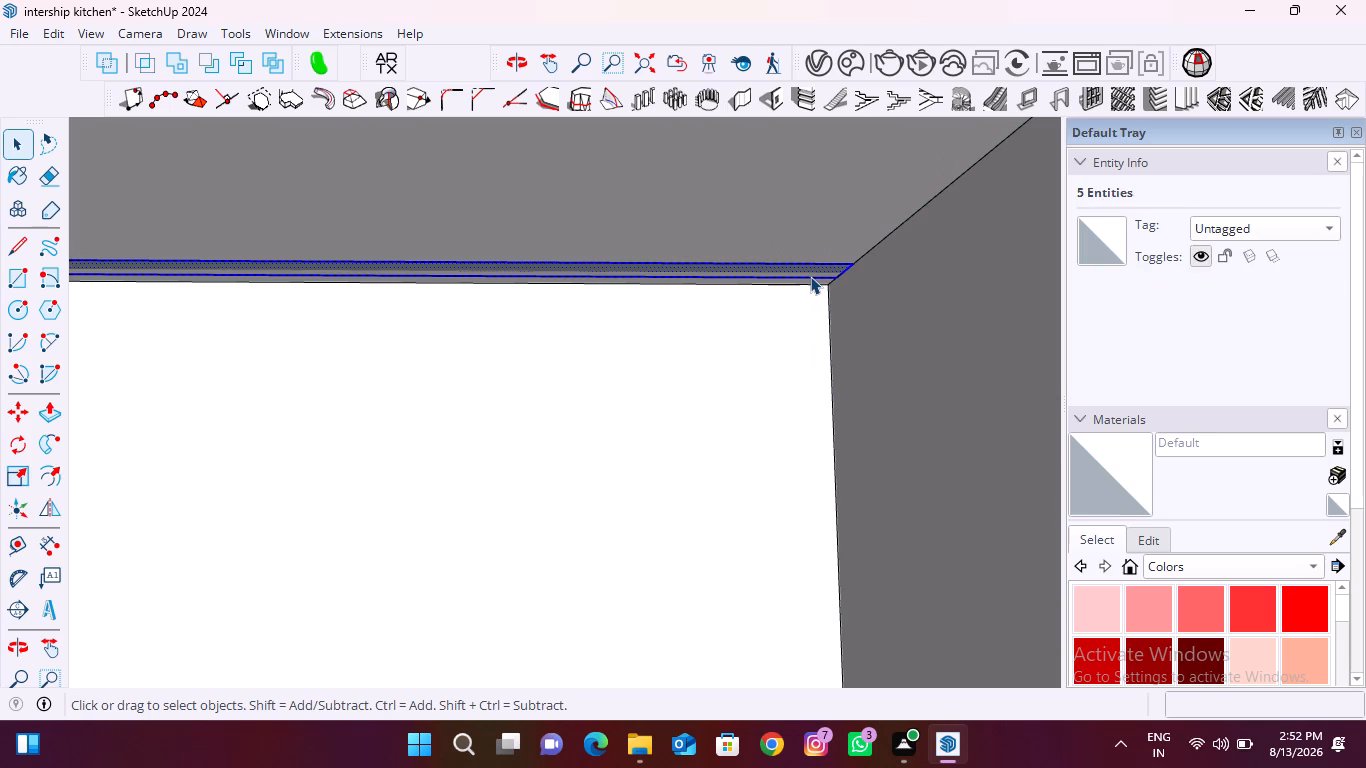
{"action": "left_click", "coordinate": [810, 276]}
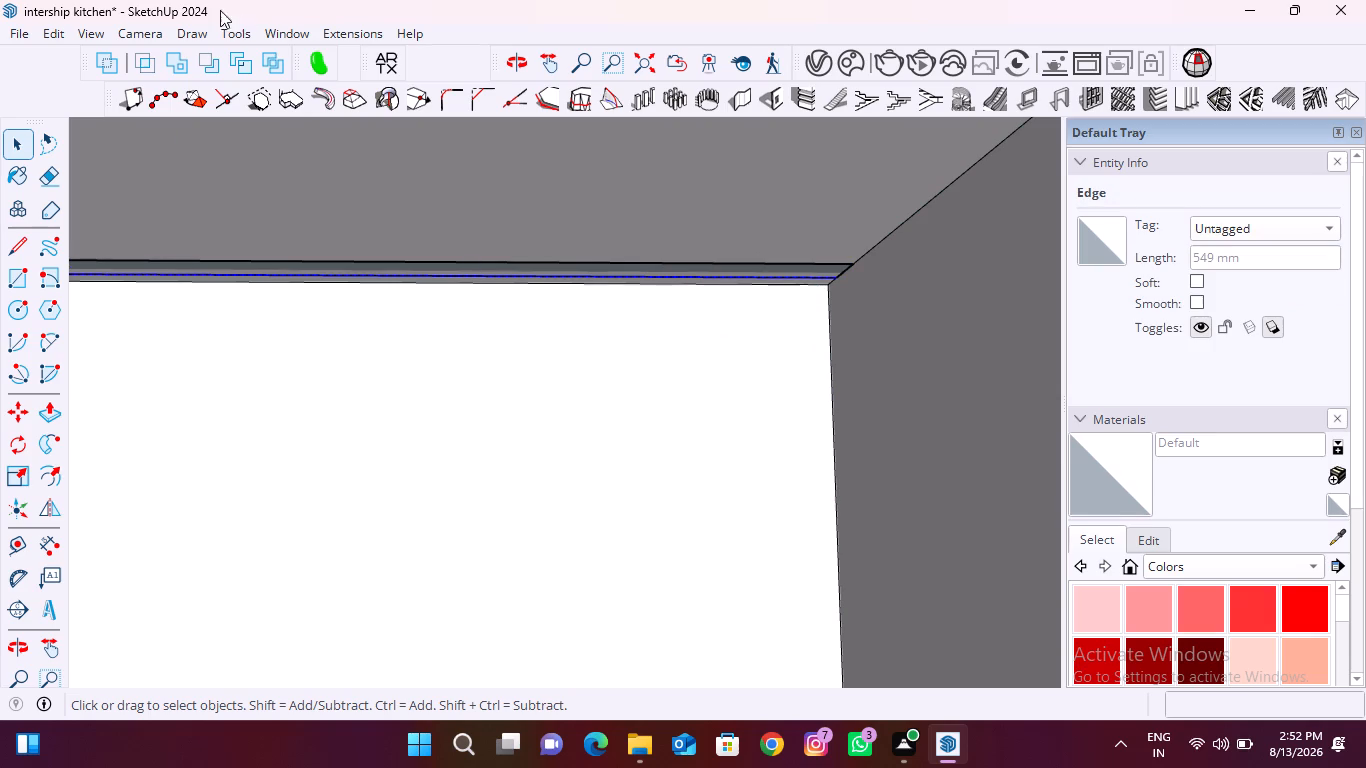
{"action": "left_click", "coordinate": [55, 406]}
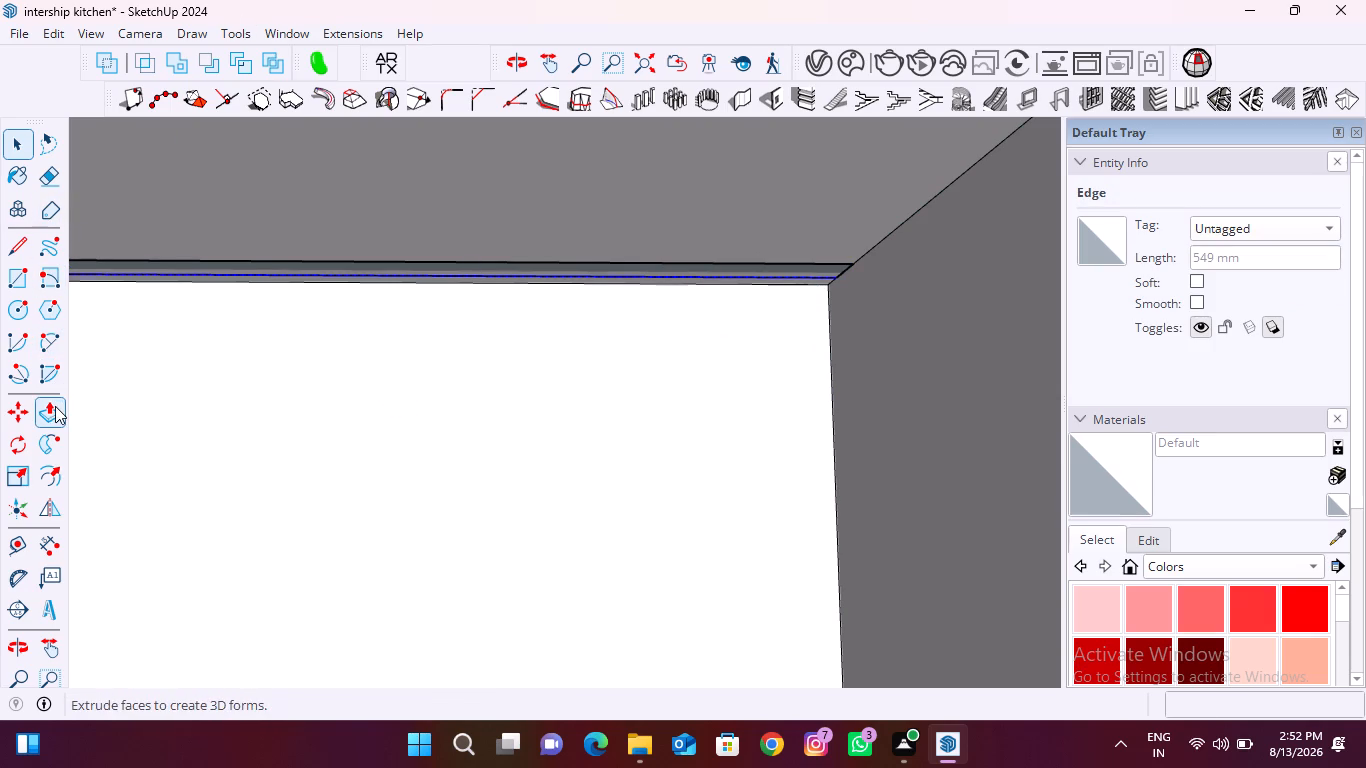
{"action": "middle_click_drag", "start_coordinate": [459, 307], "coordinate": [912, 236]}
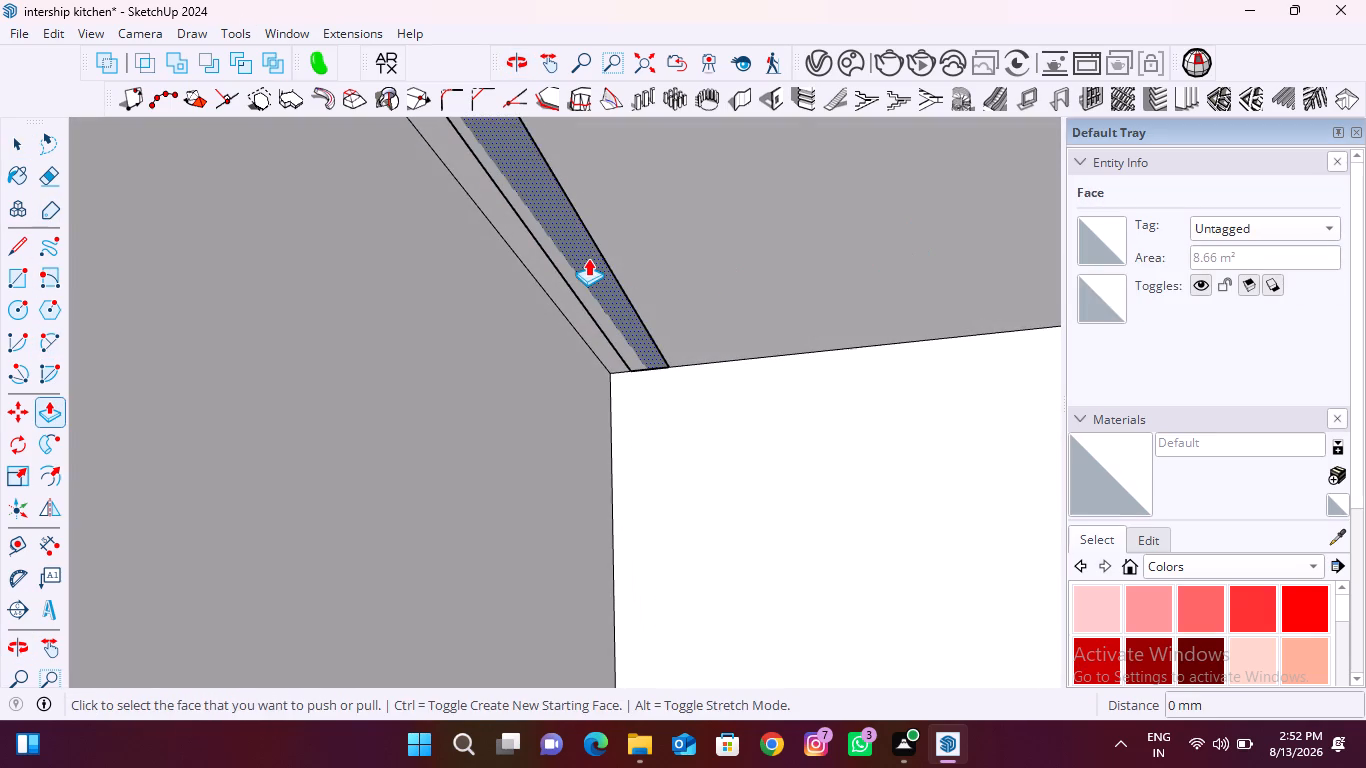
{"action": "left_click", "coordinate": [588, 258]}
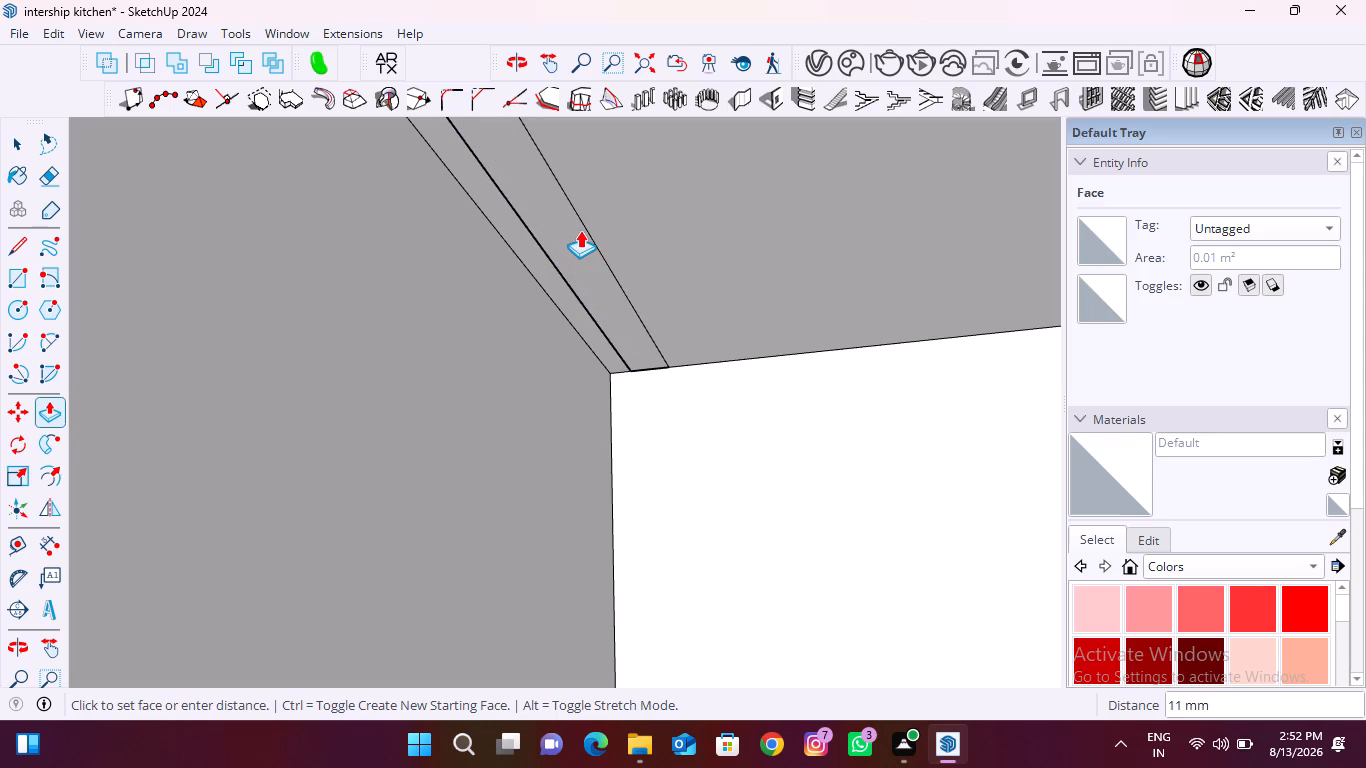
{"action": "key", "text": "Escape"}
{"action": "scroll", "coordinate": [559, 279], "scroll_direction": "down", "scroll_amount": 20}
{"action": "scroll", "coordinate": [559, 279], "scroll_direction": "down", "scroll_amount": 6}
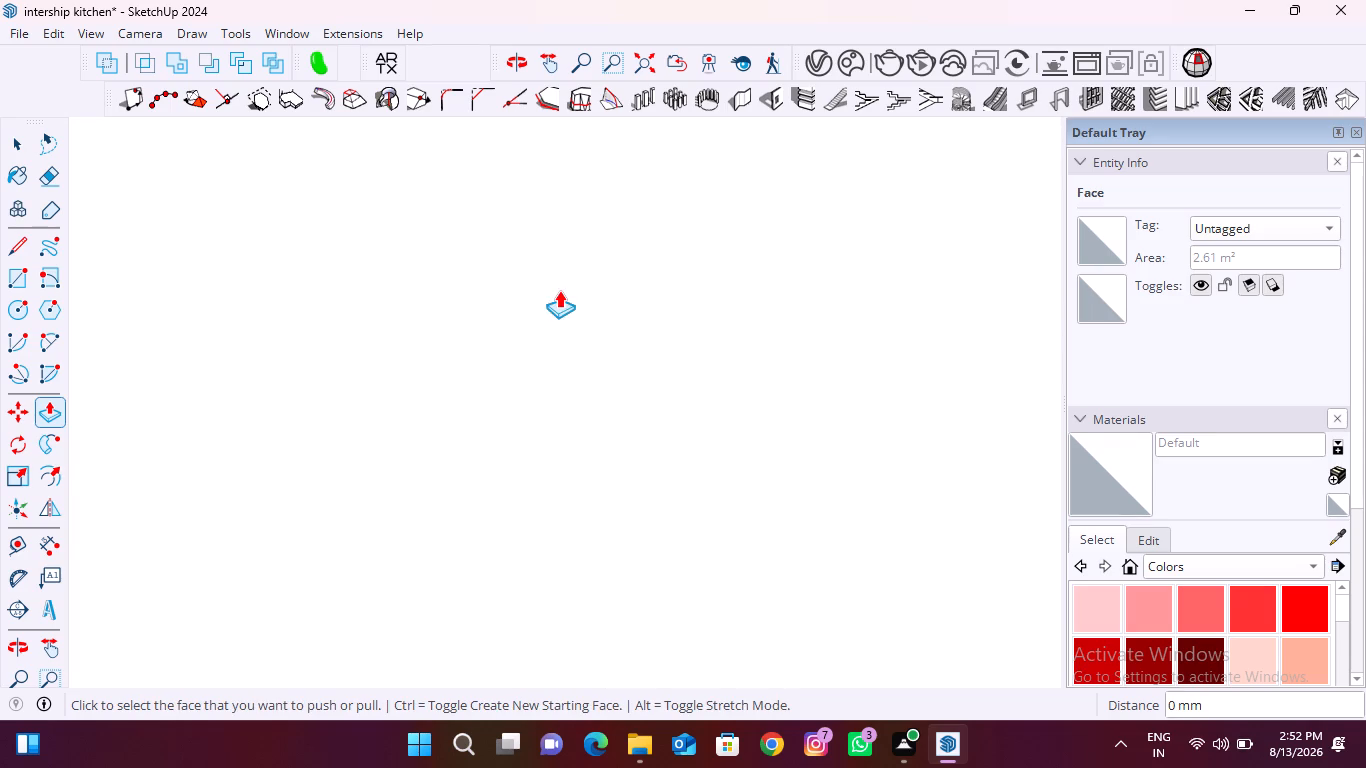
Undo the strip rectangles on the compartment ceilings and cabinet undersides, keeping the rear guides in place.
{"action": "left_click", "coordinate": [642, 64]}
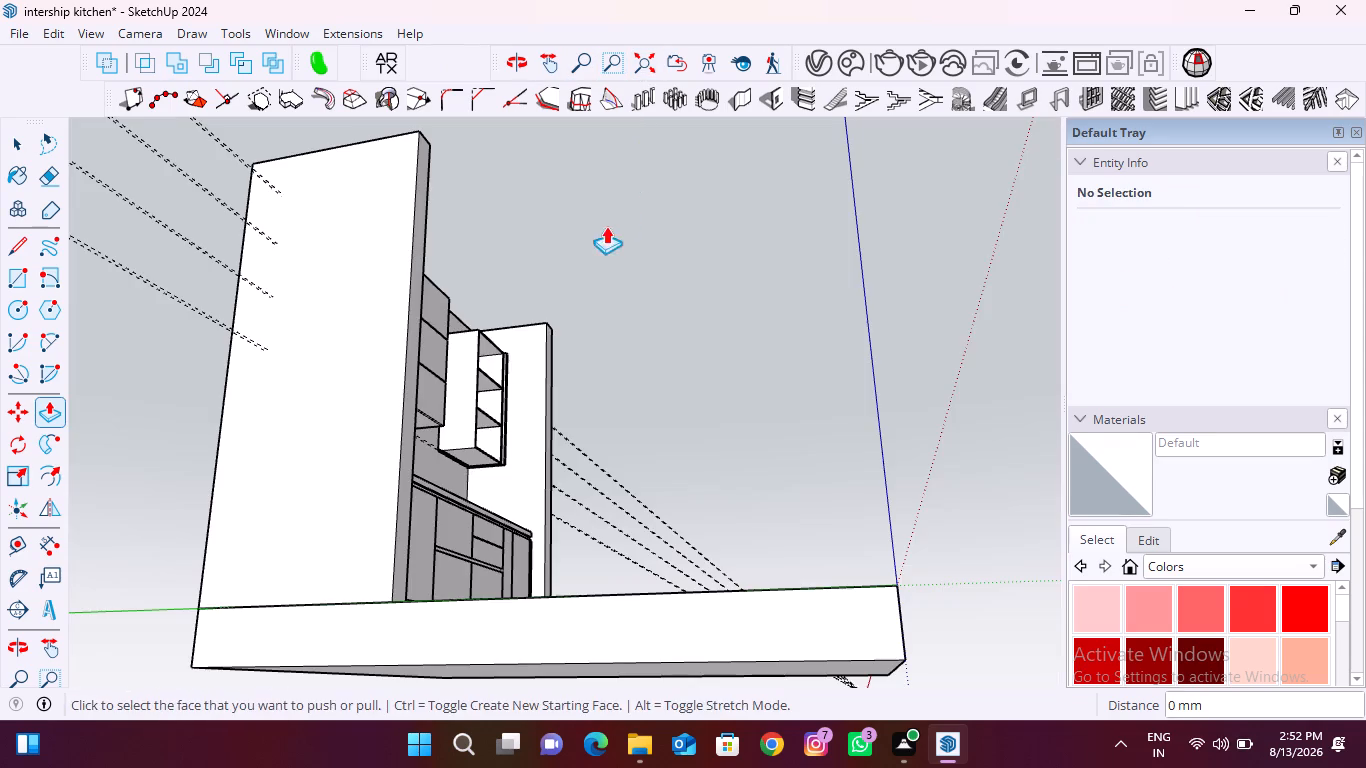
{"action": "middle_click_drag", "start_coordinate": [604, 232], "coordinate": [300, 271]}
{"action": "scroll", "coordinate": [417, 399], "scroll_direction": "up", "scroll_amount": 6}
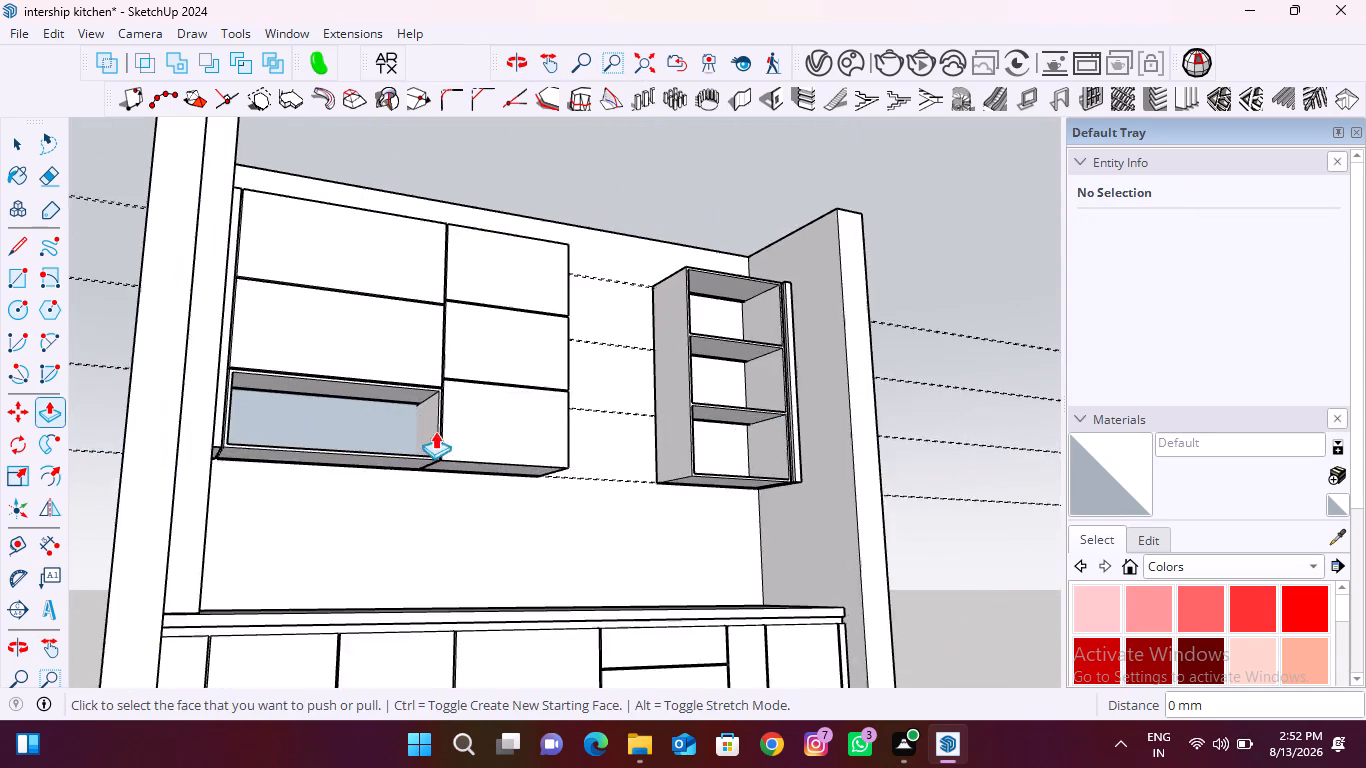
{"action": "scroll", "coordinate": [435, 431], "scroll_direction": "up", "scroll_amount": 3}
{"action": "middle_click_drag", "start_coordinate": [533, 480], "coordinate": [399, 454]}
{"action": "scroll", "coordinate": [808, 258], "scroll_direction": "up", "scroll_amount": 20}
{"action": "scroll", "coordinate": [808, 258], "scroll_direction": "up", "scroll_amount": 1}
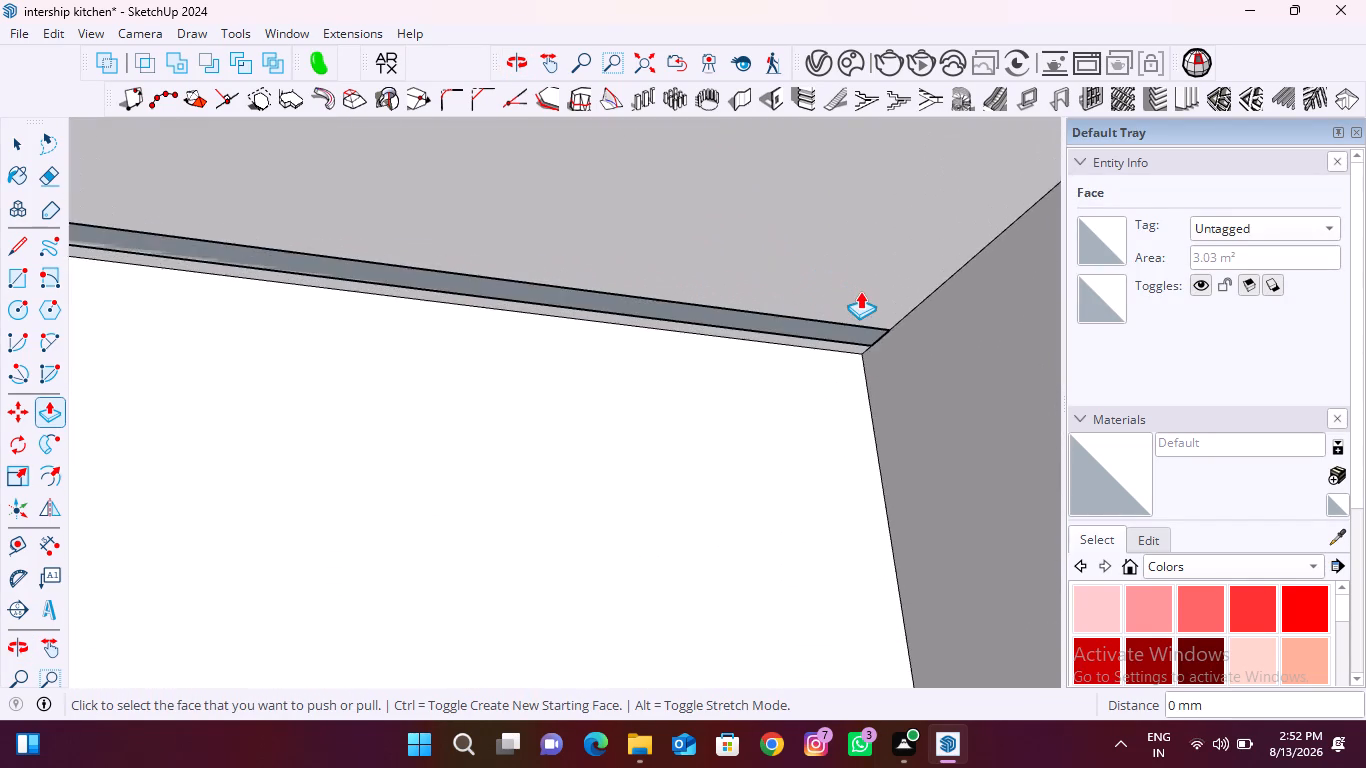
{"action": "scroll", "coordinate": [860, 291], "scroll_direction": "up", "scroll_amount": 2}
{"action": "key", "text": "ctrl+z"}
{"action": "key", "text": "ctrl+z"}
{"action": "key", "text": "ctrl+z"}
{"action": "key", "text": "ctrl+z"}
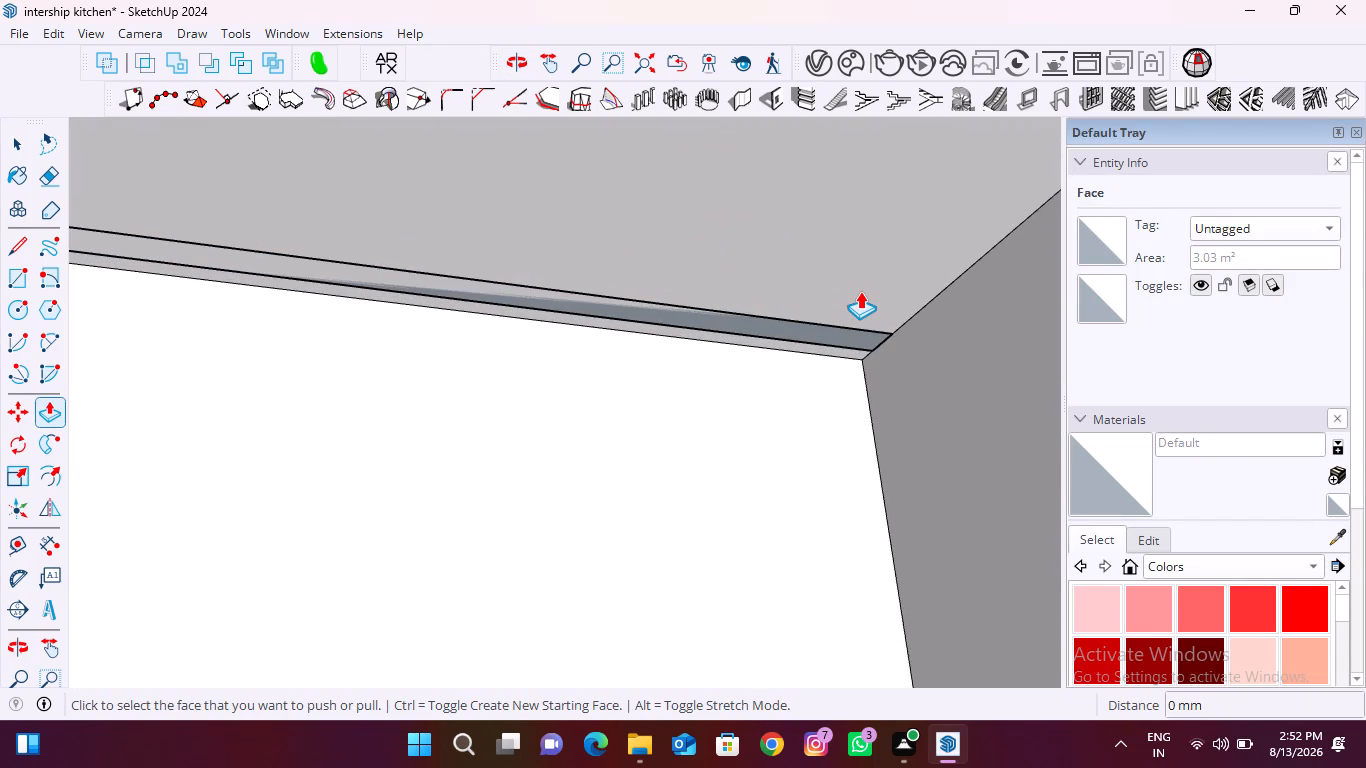
{"action": "key", "text": "ctrl+z"}
{"action": "key", "text": "ctrl+z"}
{"action": "key", "text": "ctrl+z"}
{"action": "scroll", "coordinate": [773, 297], "scroll_direction": "down", "scroll_amount": 8}
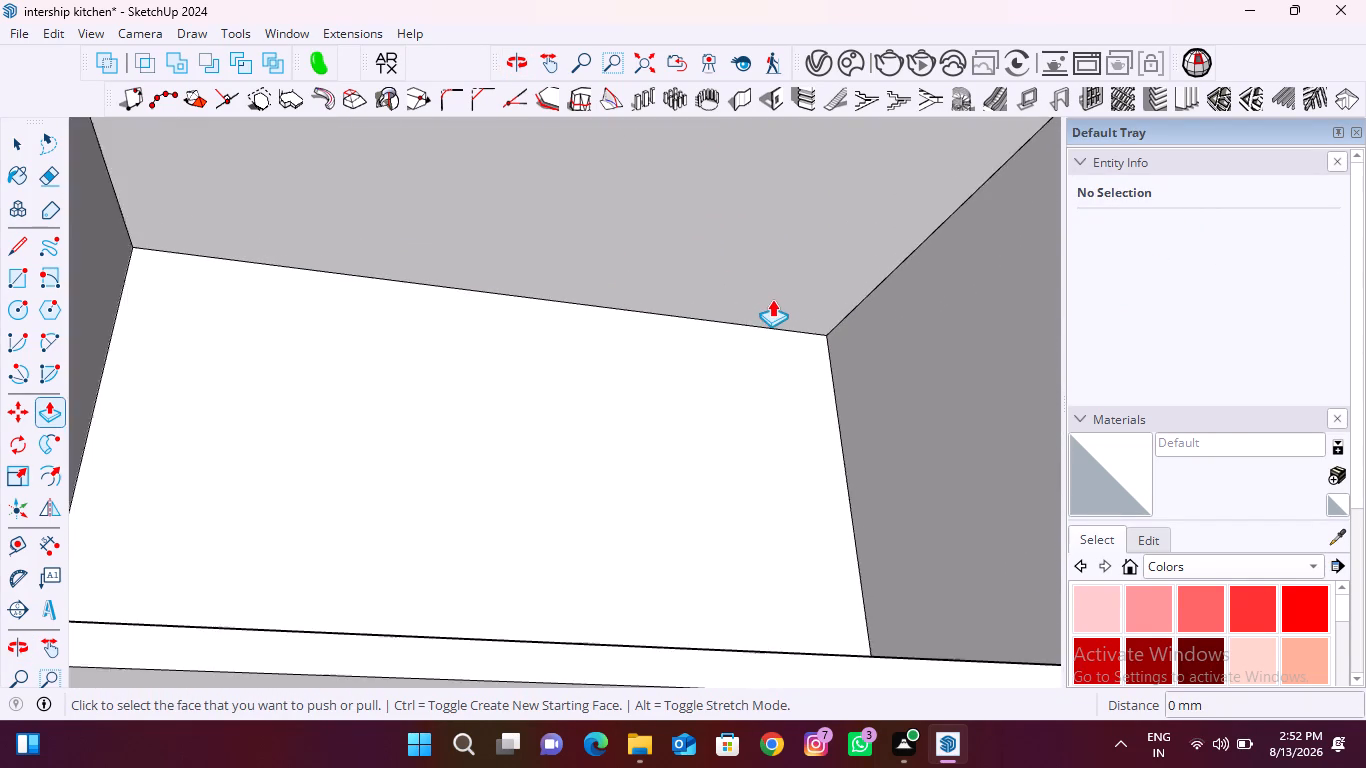
{"action": "scroll", "coordinate": [772, 299], "scroll_direction": "down", "scroll_amount": 7}
{"action": "key", "text": "ctrl+y"}
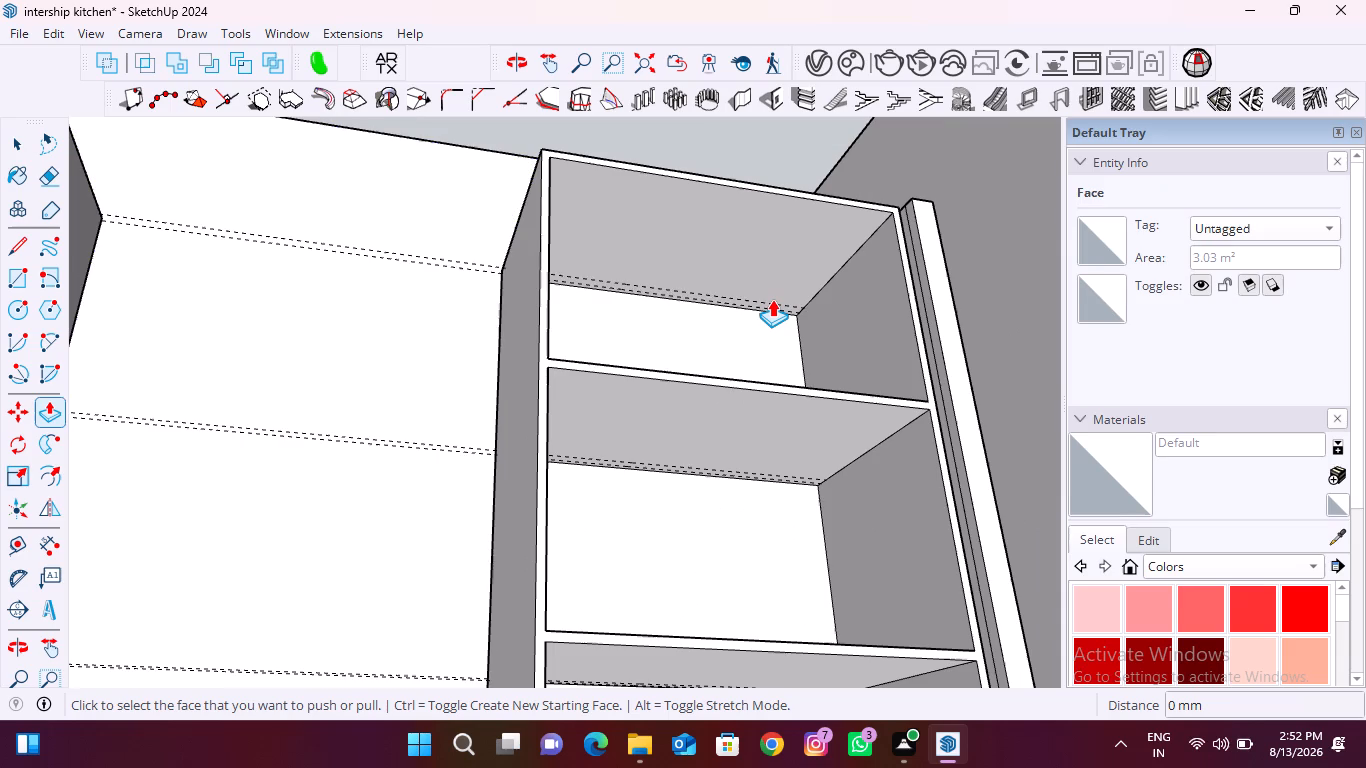
{"action": "scroll", "coordinate": [808, 273], "scroll_direction": "down", "scroll_amount": 7}
Inside the three-compartment unit's group, draw an 18 × 549 mm rectangle between the two rear guides on the top compartment's ceiling.
{"action": "key", "text": "space"}
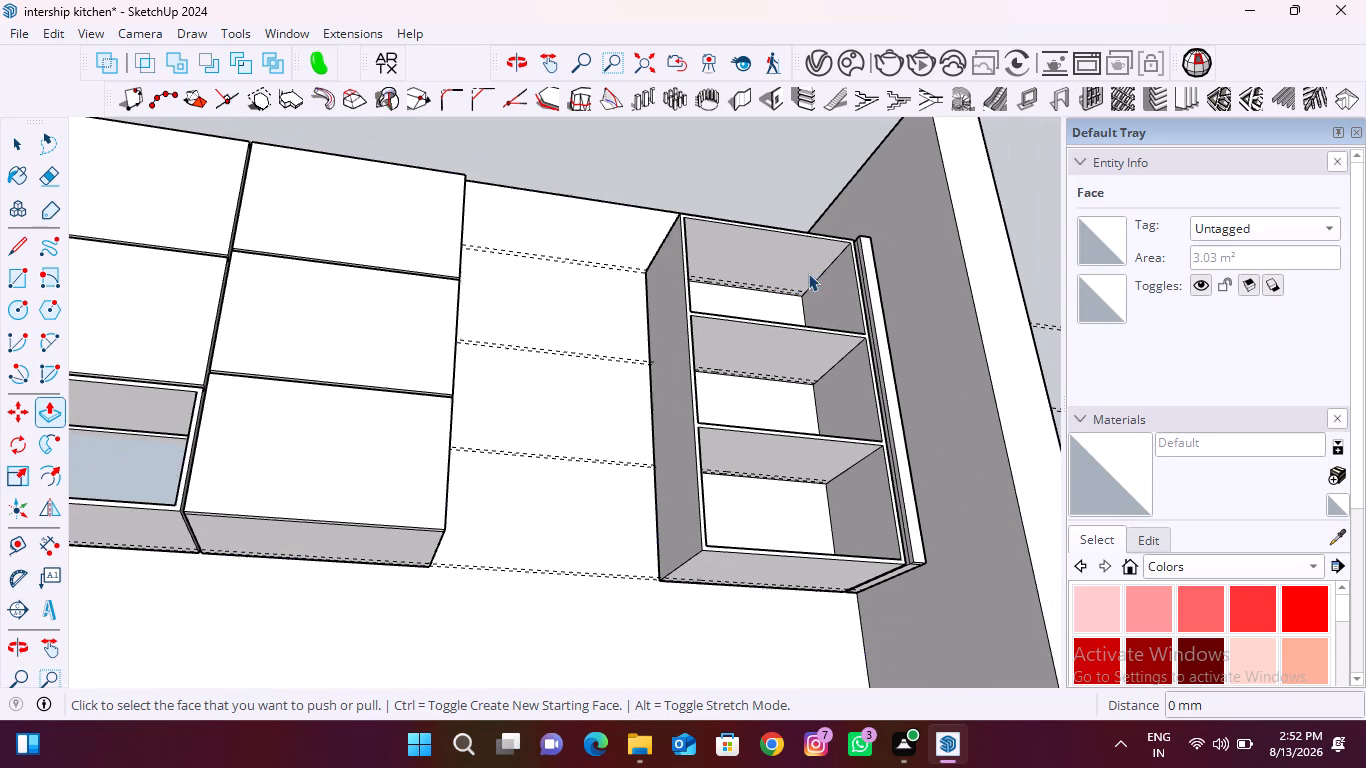
{"action": "double_click", "coordinate": [673, 491]}
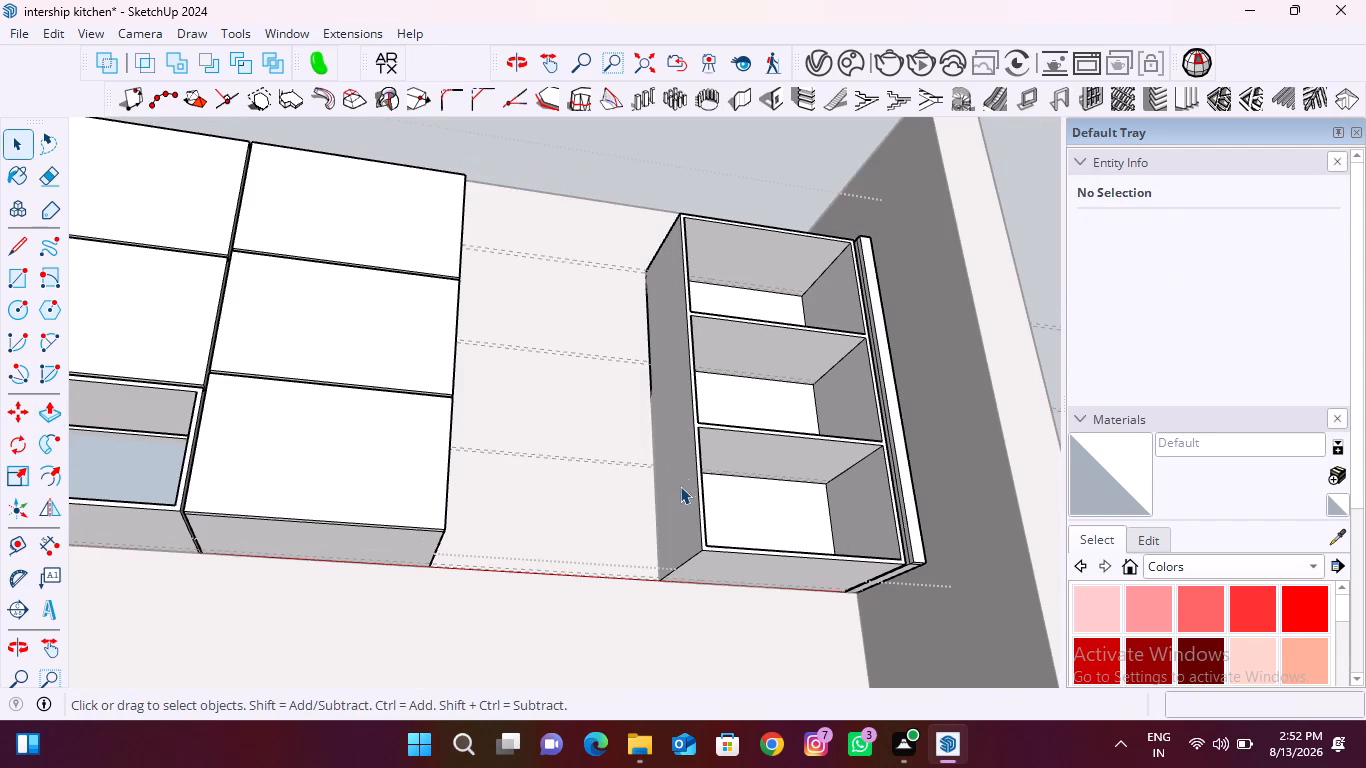
{"action": "key", "text": "r"}
{"action": "scroll", "coordinate": [806, 279], "scroll_direction": "up", "scroll_amount": 8}
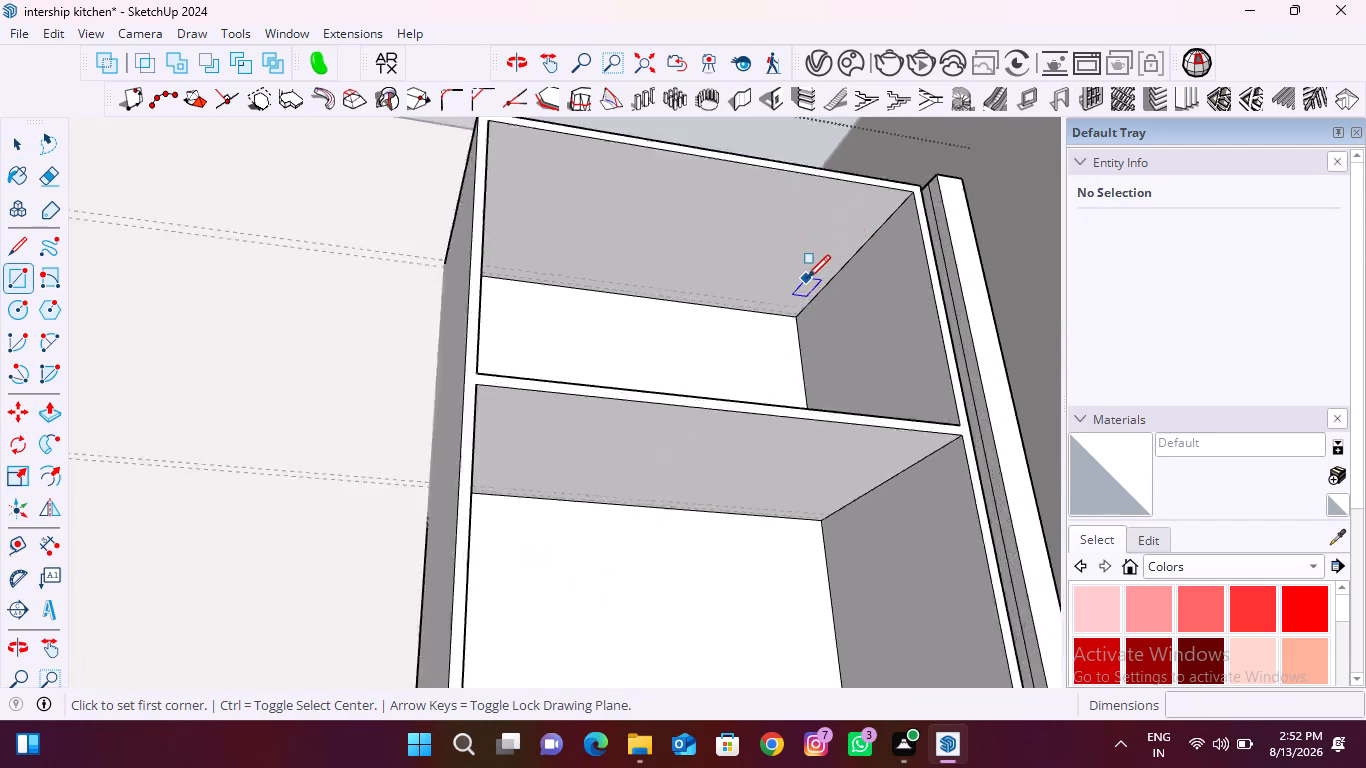
{"action": "scroll", "coordinate": [807, 278], "scroll_direction": "up", "scroll_amount": 11}
{"action": "middle_click_drag", "start_coordinate": [741, 380], "coordinate": [874, 341]}
{"action": "scroll", "coordinate": [817, 399], "scroll_direction": "up", "scroll_amount": 5}
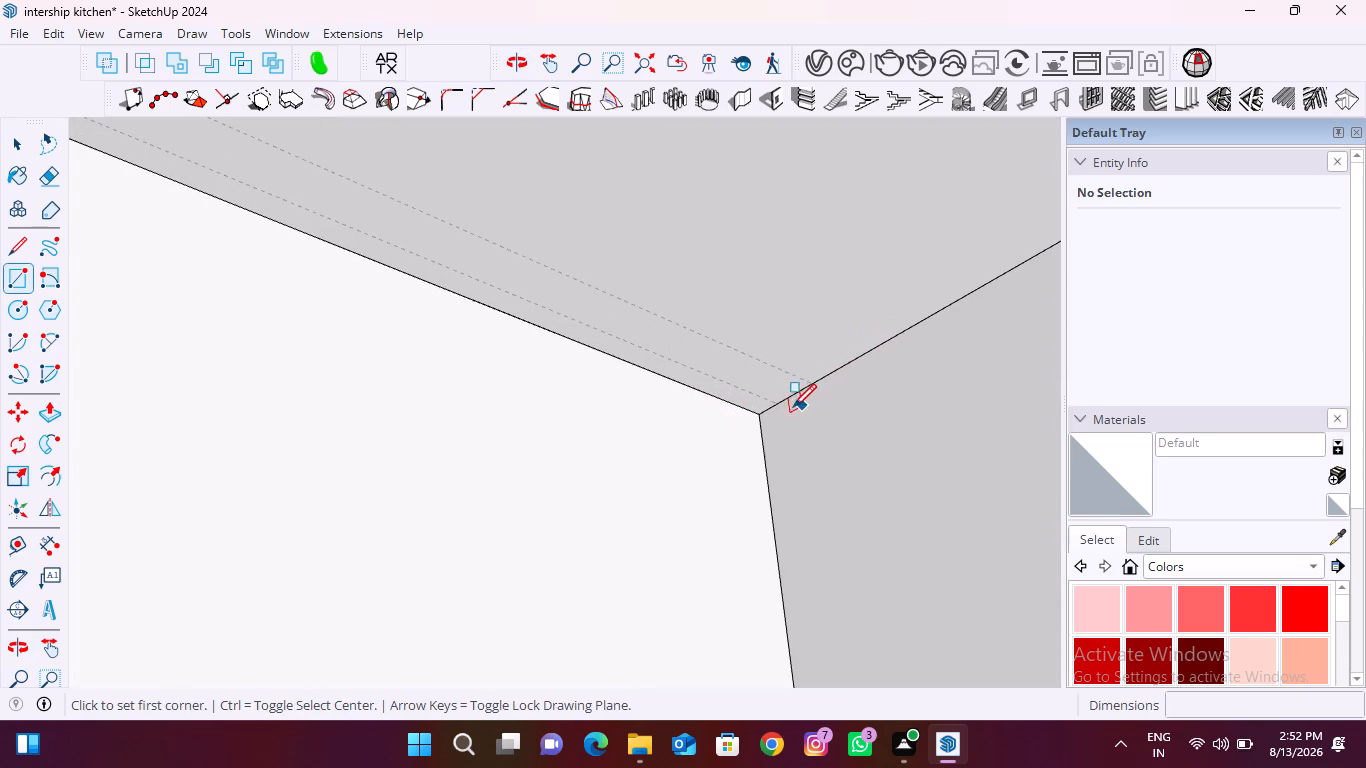
{"action": "left_click", "coordinate": [777, 406]}
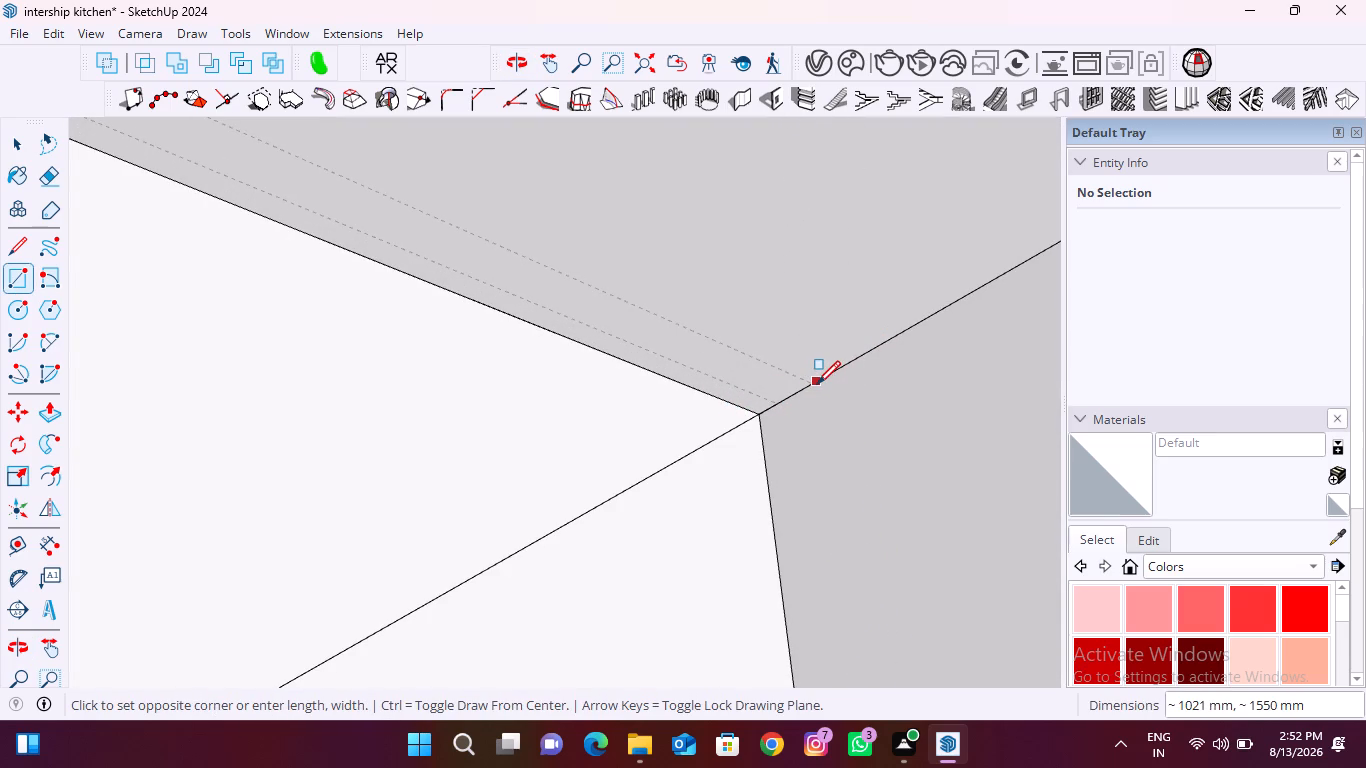
{"action": "key", "text": "Escape"}
{"action": "left_click", "coordinate": [812, 384]}
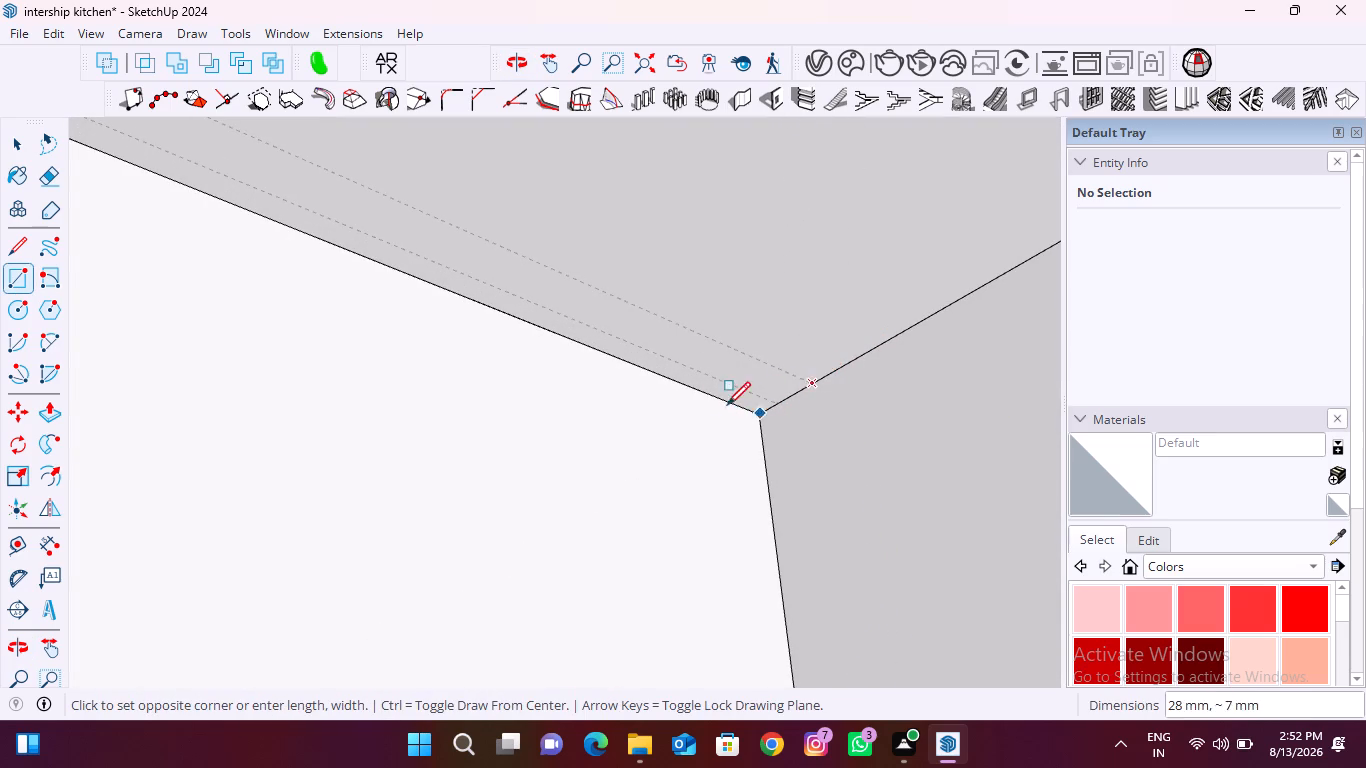
{"action": "scroll", "coordinate": [802, 442], "scroll_direction": "down", "scroll_amount": 16}
{"action": "middle_click_drag", "start_coordinate": [784, 443], "coordinate": [400, 490]}
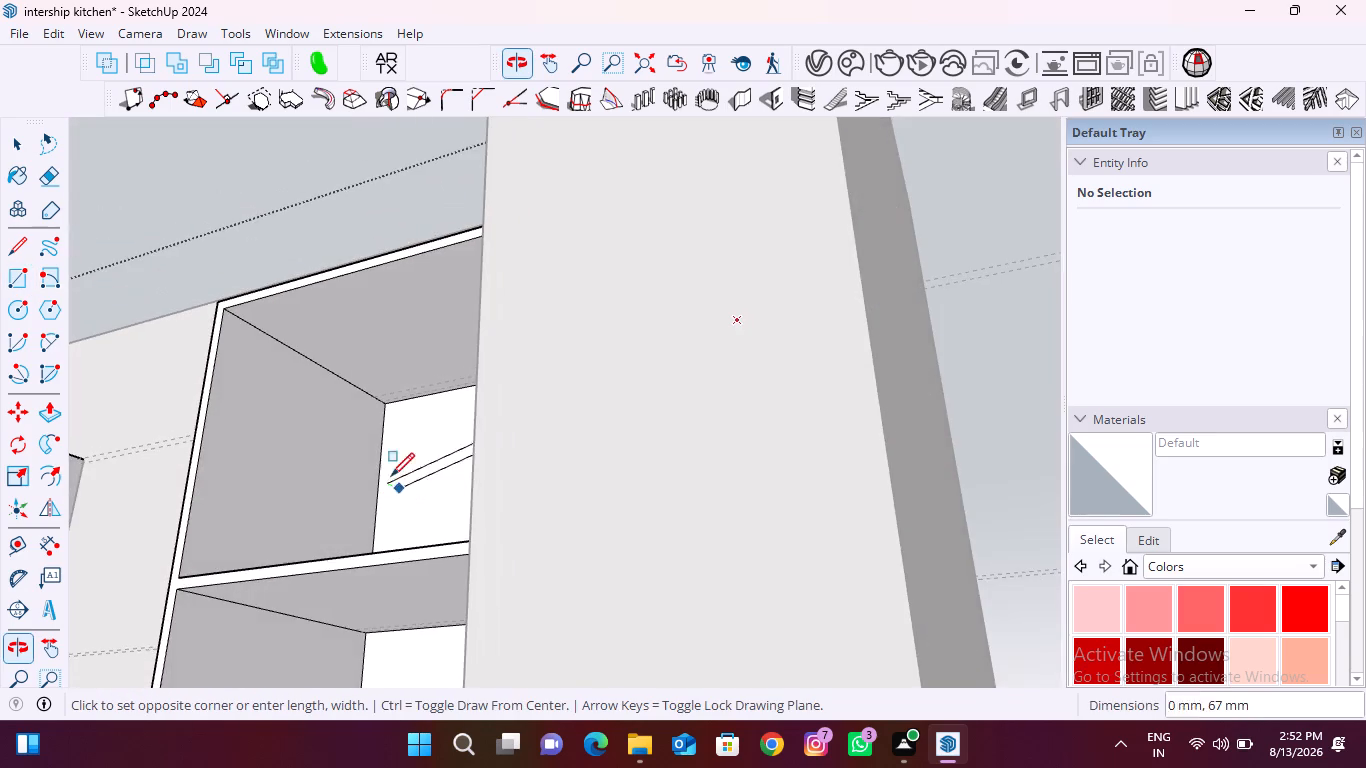
{"action": "scroll", "coordinate": [372, 397], "scroll_direction": "up", "scroll_amount": 20}
{"action": "scroll", "coordinate": [372, 397], "scroll_direction": "up", "scroll_amount": 8}
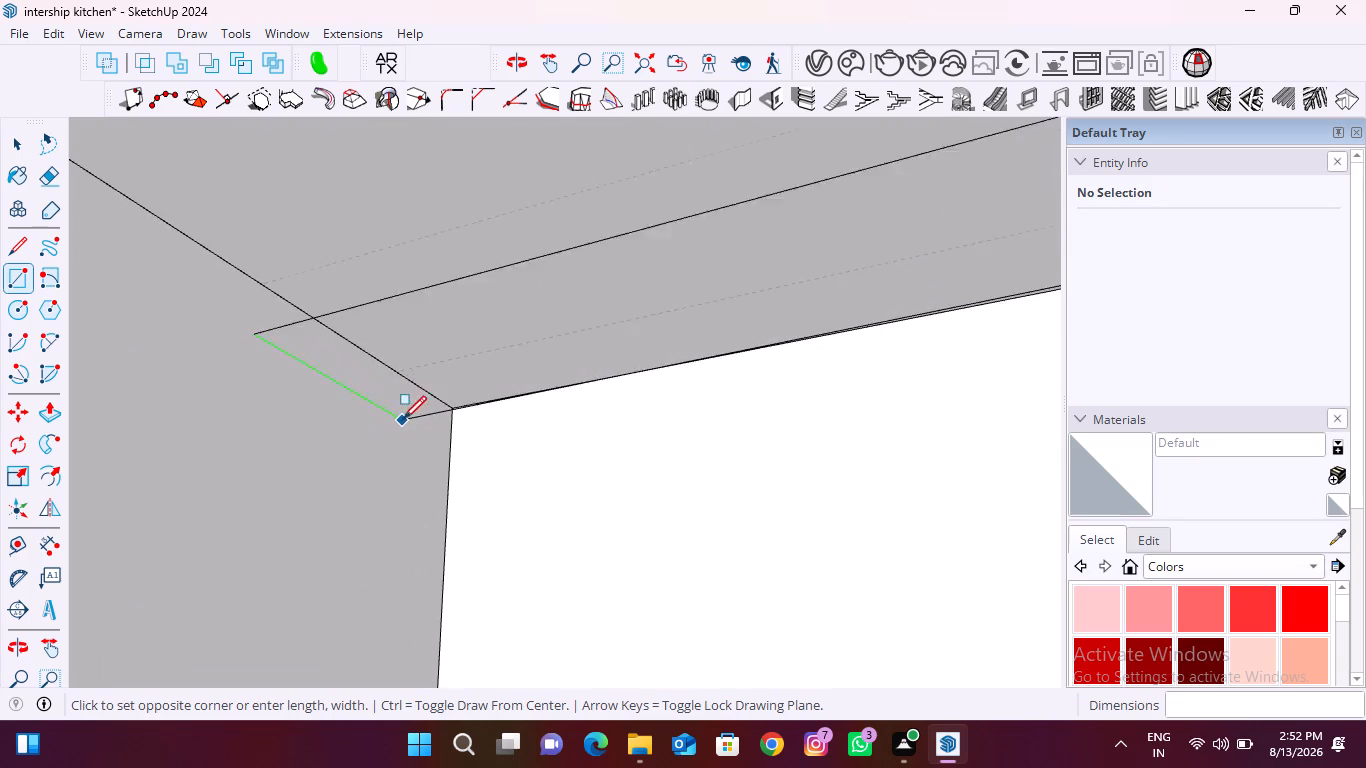
{"action": "scroll", "coordinate": [403, 419], "scroll_direction": "up", "scroll_amount": 4}
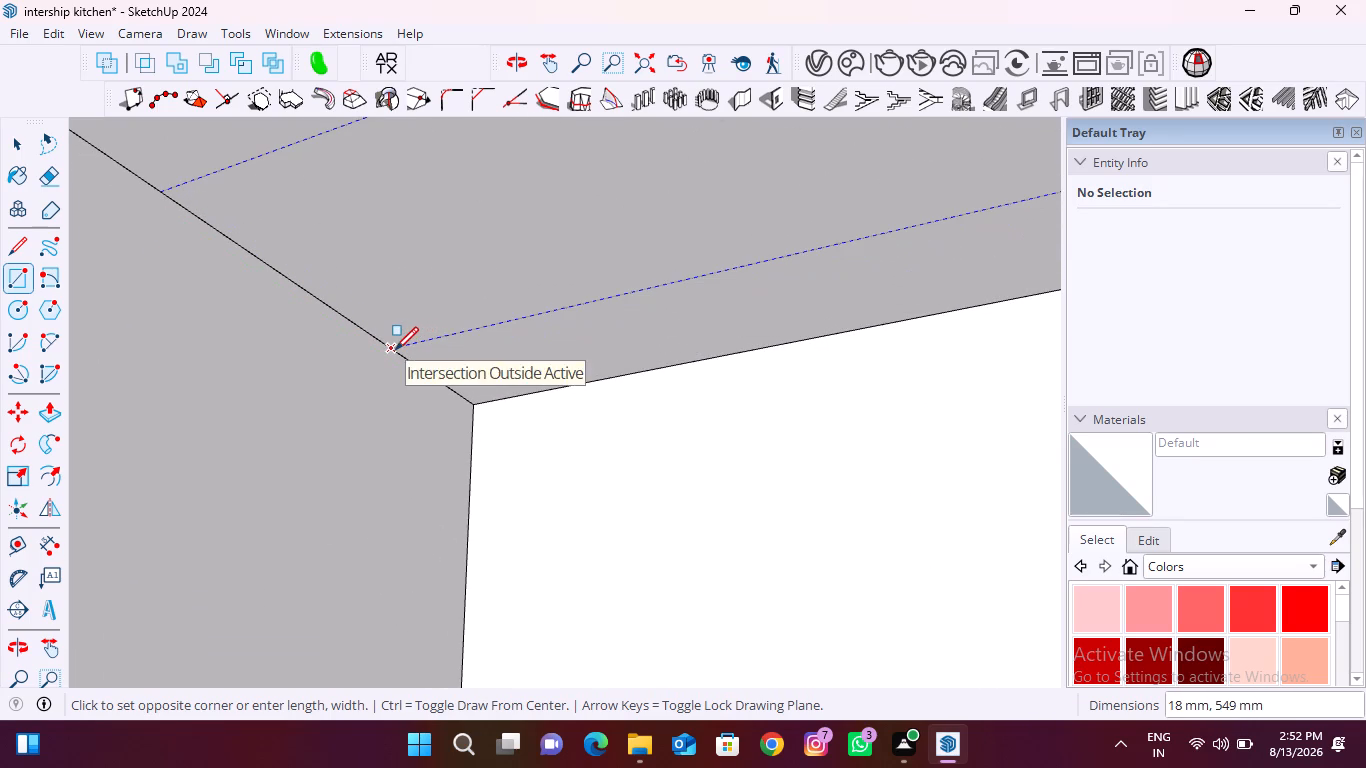
{"action": "left_click", "coordinate": [395, 350]}
Copy the rear strip rectangle from the top compartment's ceiling onto the middle and bottom compartment ceilings, using their rear corners as reference.
{"action": "key", "text": "space"}
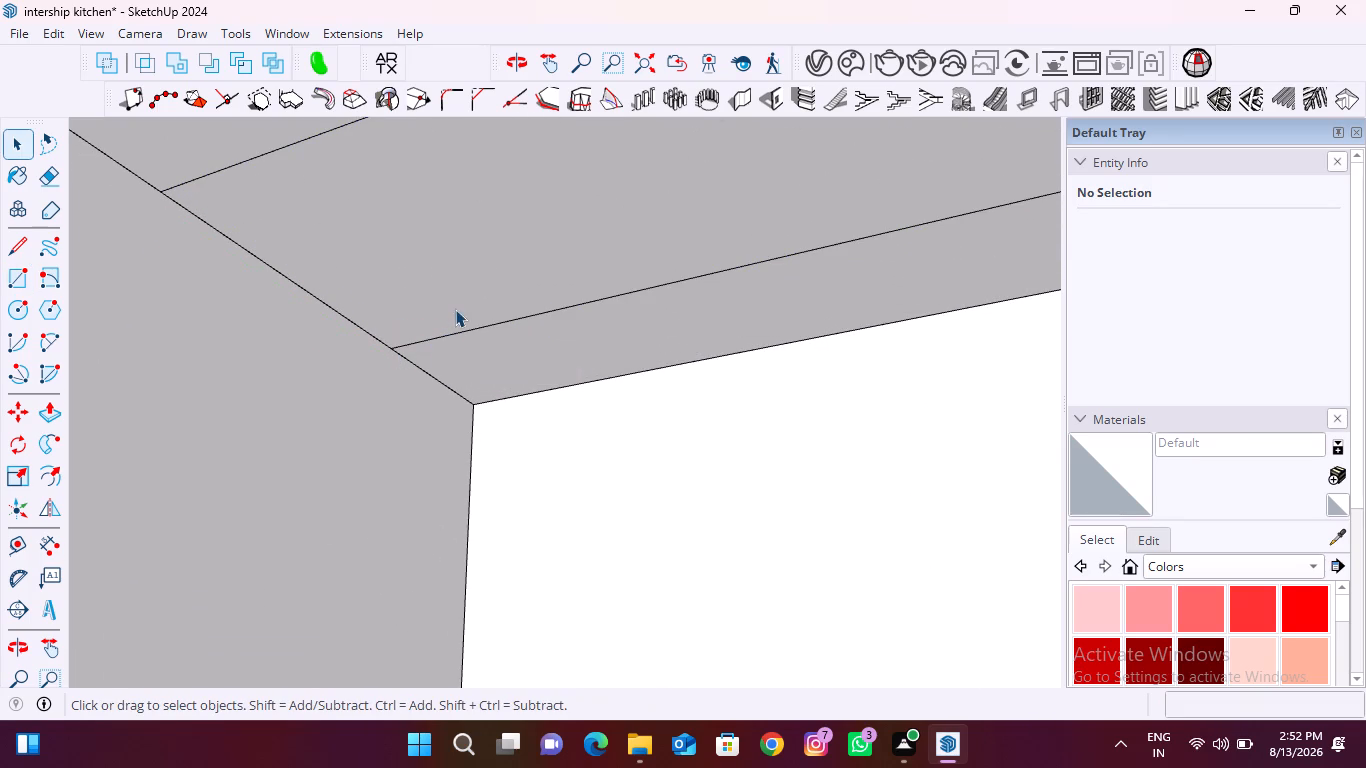
{"action": "double_click", "coordinate": [456, 307]}
{"action": "key", "text": "m"}
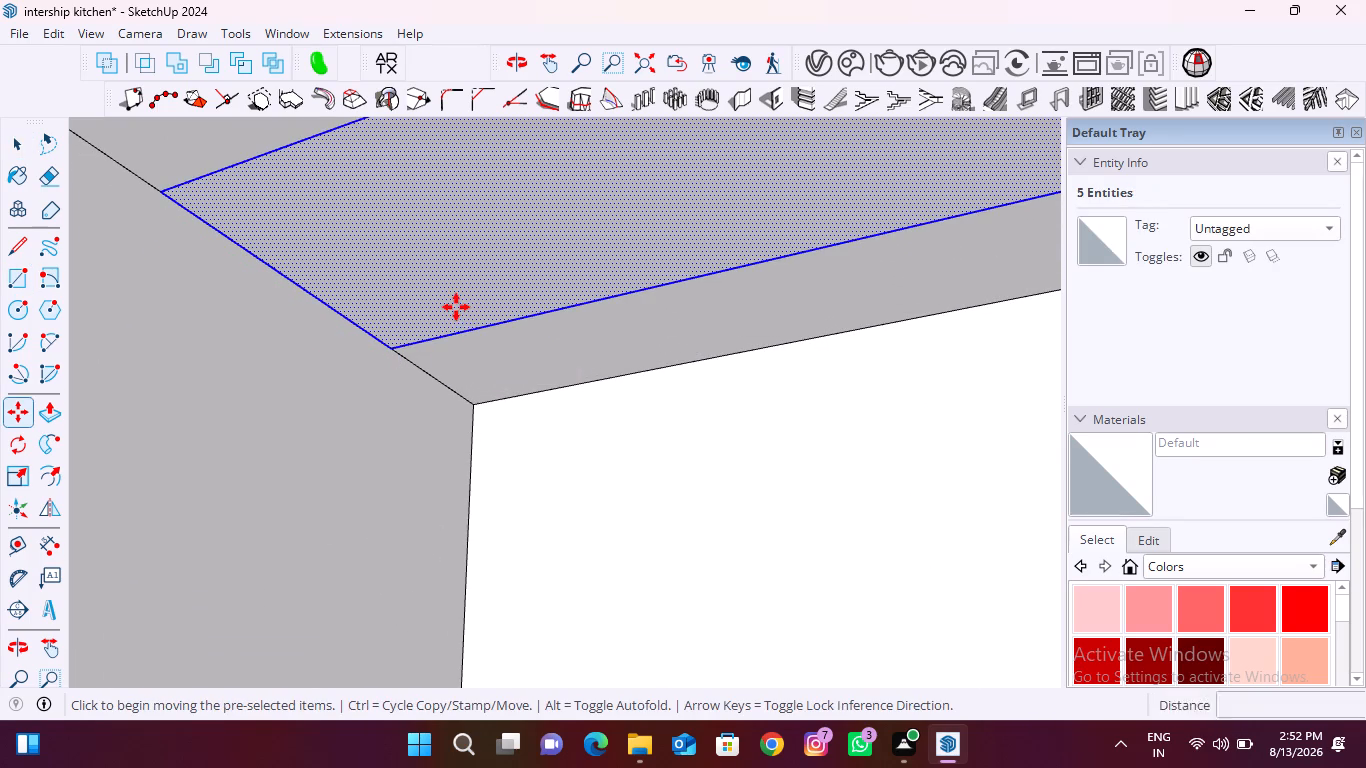
{"action": "left_click", "coordinate": [476, 403]}
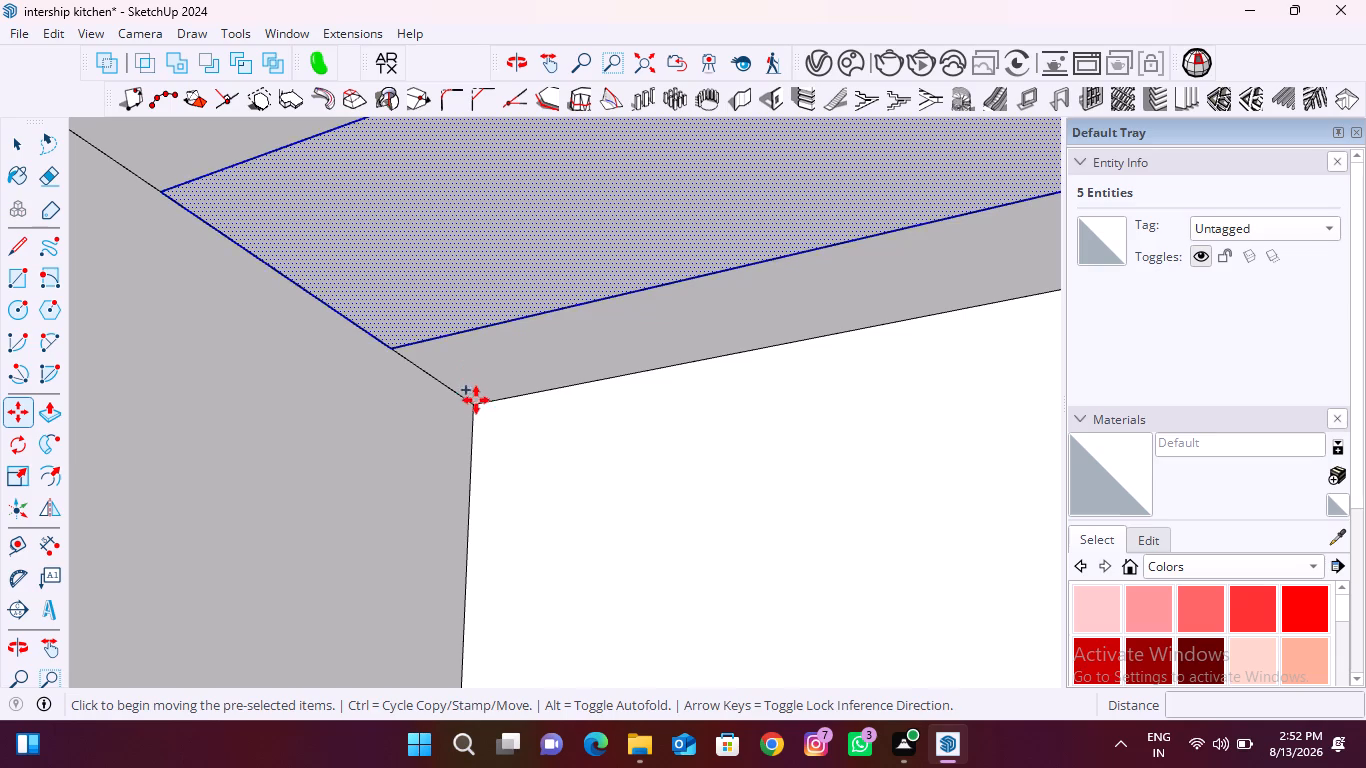
{"action": "scroll", "coordinate": [424, 331], "scroll_direction": "down", "scroll_amount": 20}
{"action": "scroll", "coordinate": [424, 331], "scroll_direction": "down", "scroll_amount": 20}
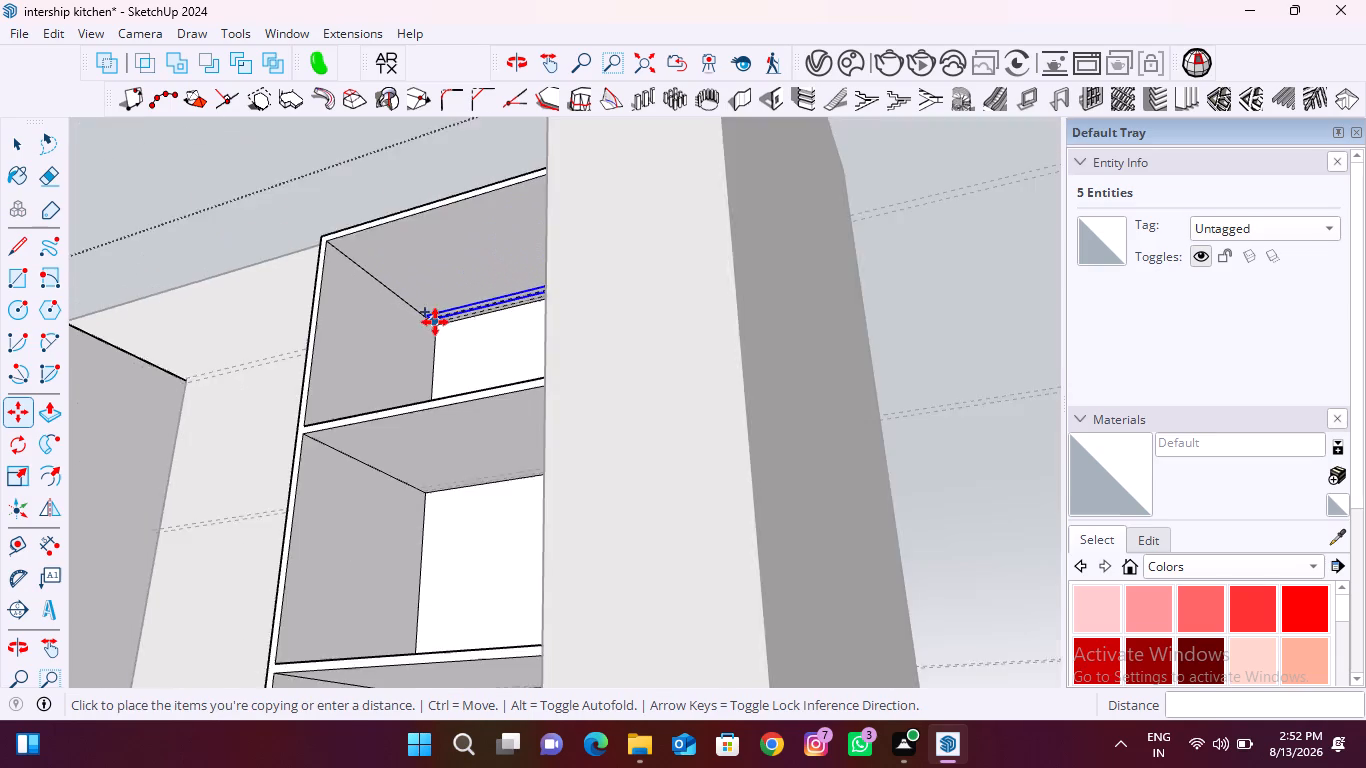
{"action": "scroll", "coordinate": [425, 517], "scroll_direction": "up", "scroll_amount": 15}
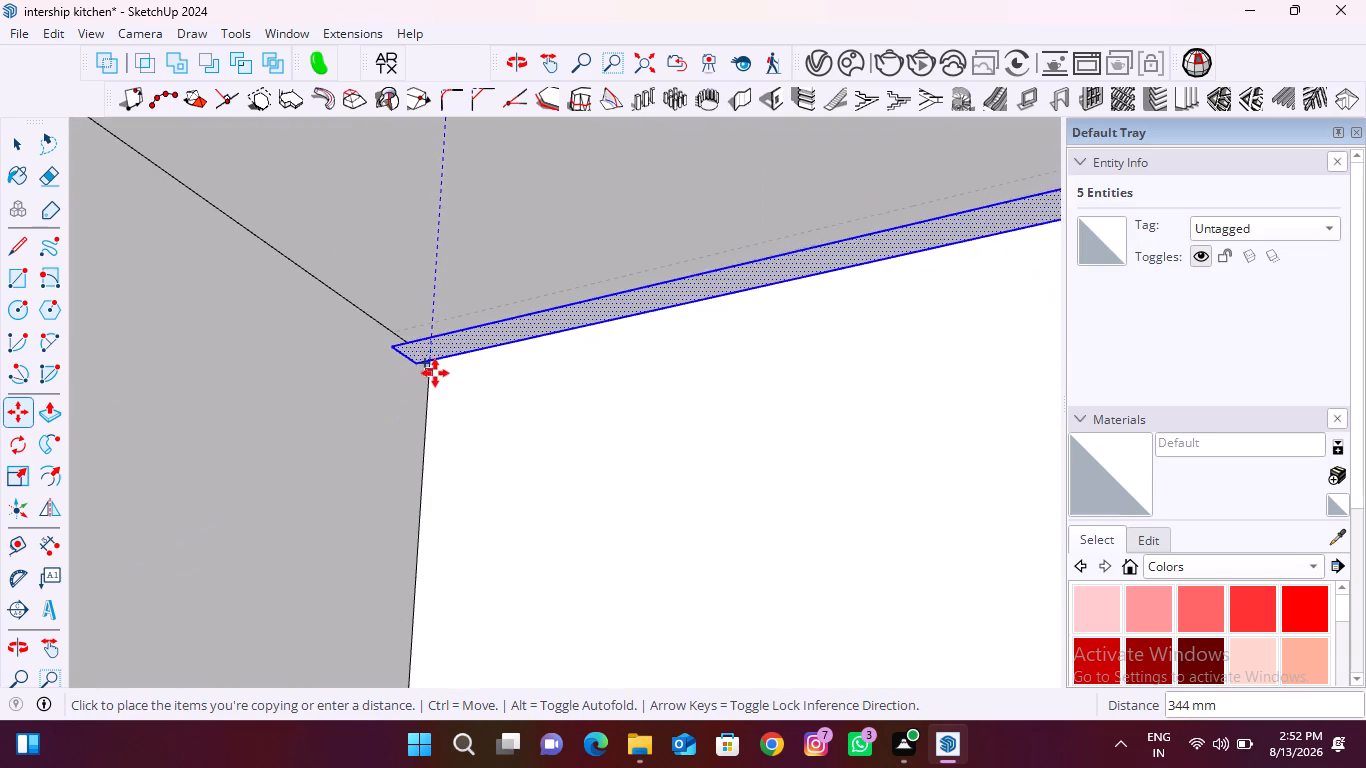
{"action": "left_click", "coordinate": [437, 362]}
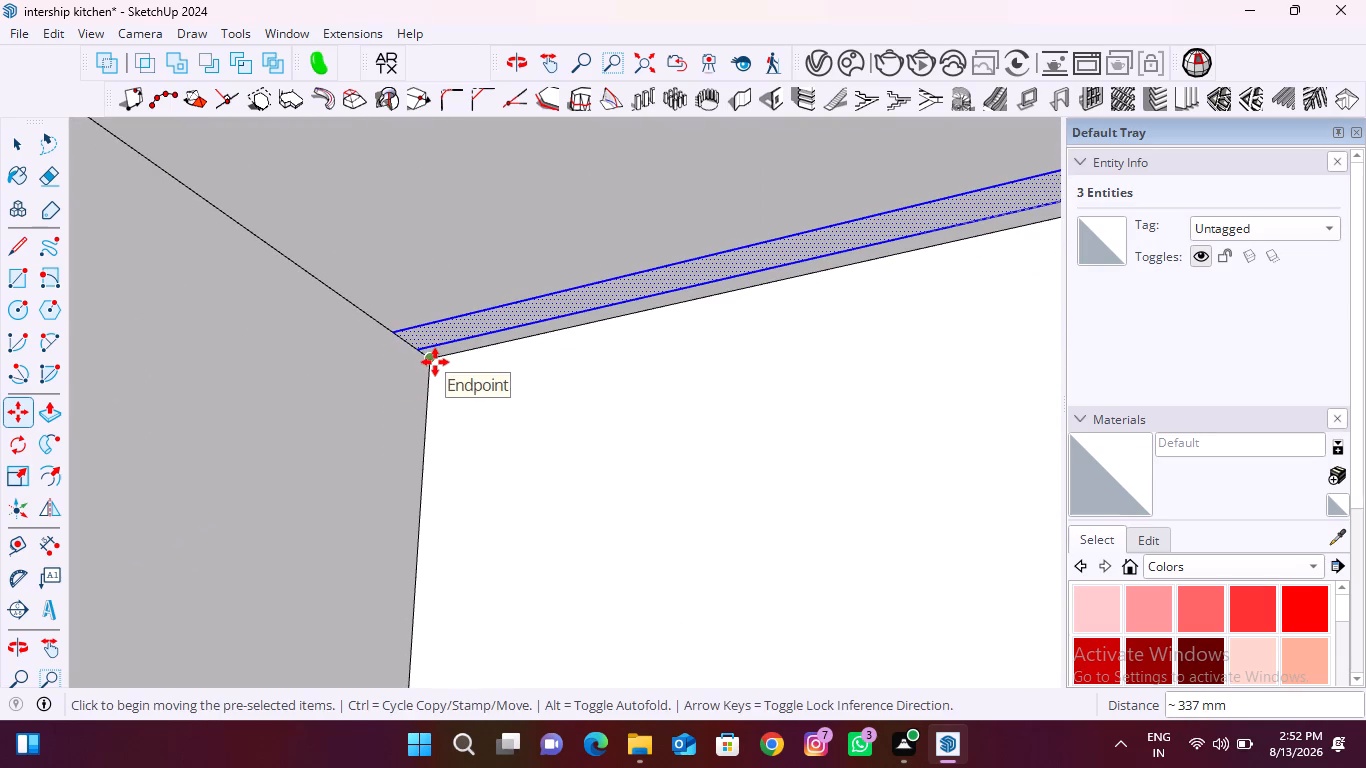
{"action": "left_click", "coordinate": [435, 362]}
{"action": "scroll", "coordinate": [435, 360], "scroll_direction": "down", "scroll_amount": 20}
{"action": "scroll", "coordinate": [435, 360], "scroll_direction": "down", "scroll_amount": 1}
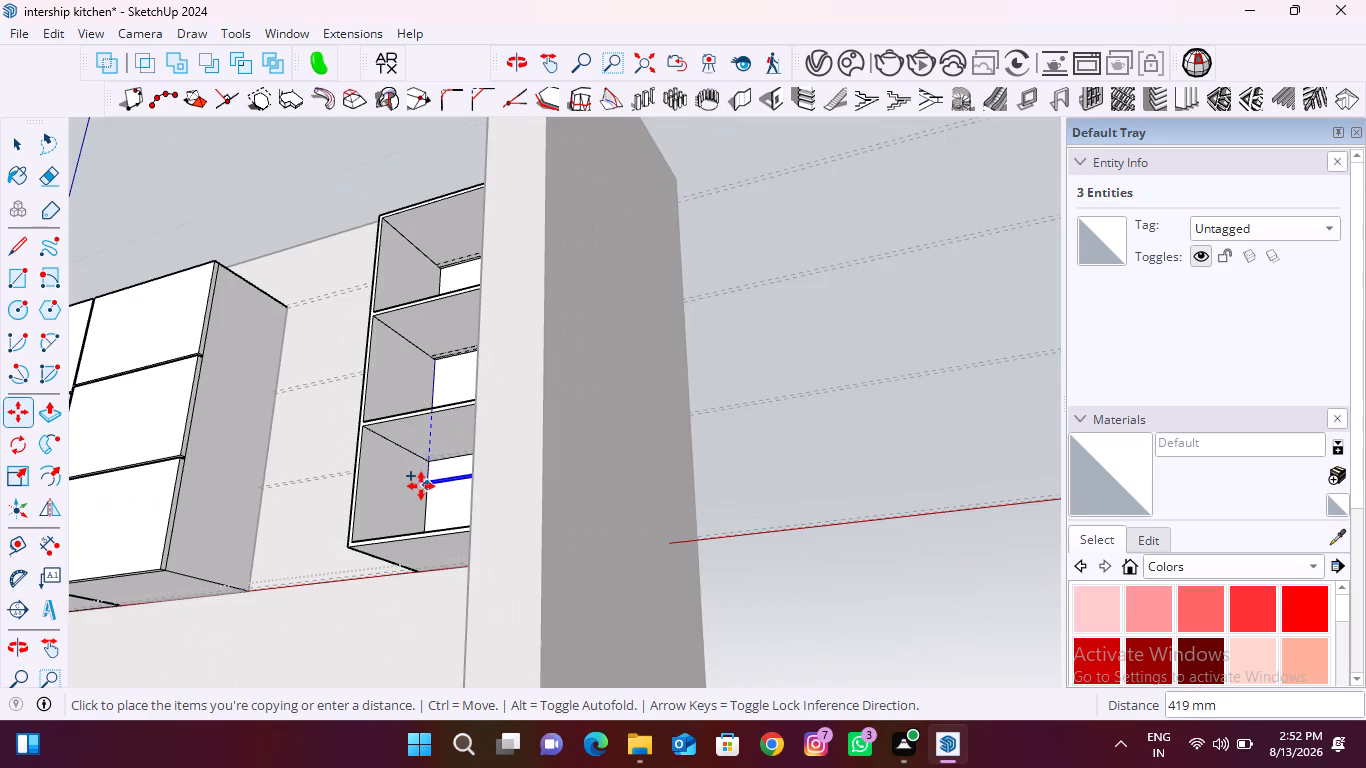
{"action": "scroll", "coordinate": [421, 486], "scroll_direction": "up", "scroll_amount": 20}
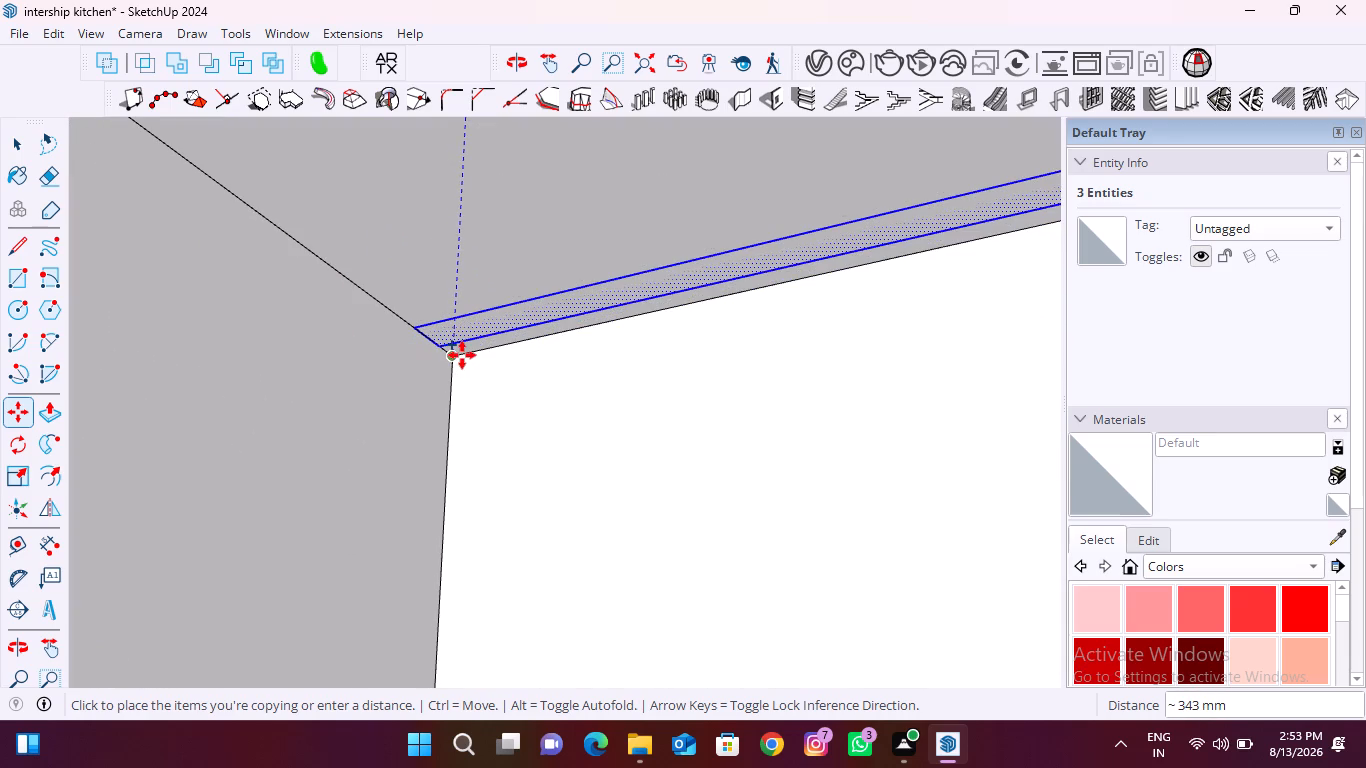
{"action": "left_click", "coordinate": [451, 353]}
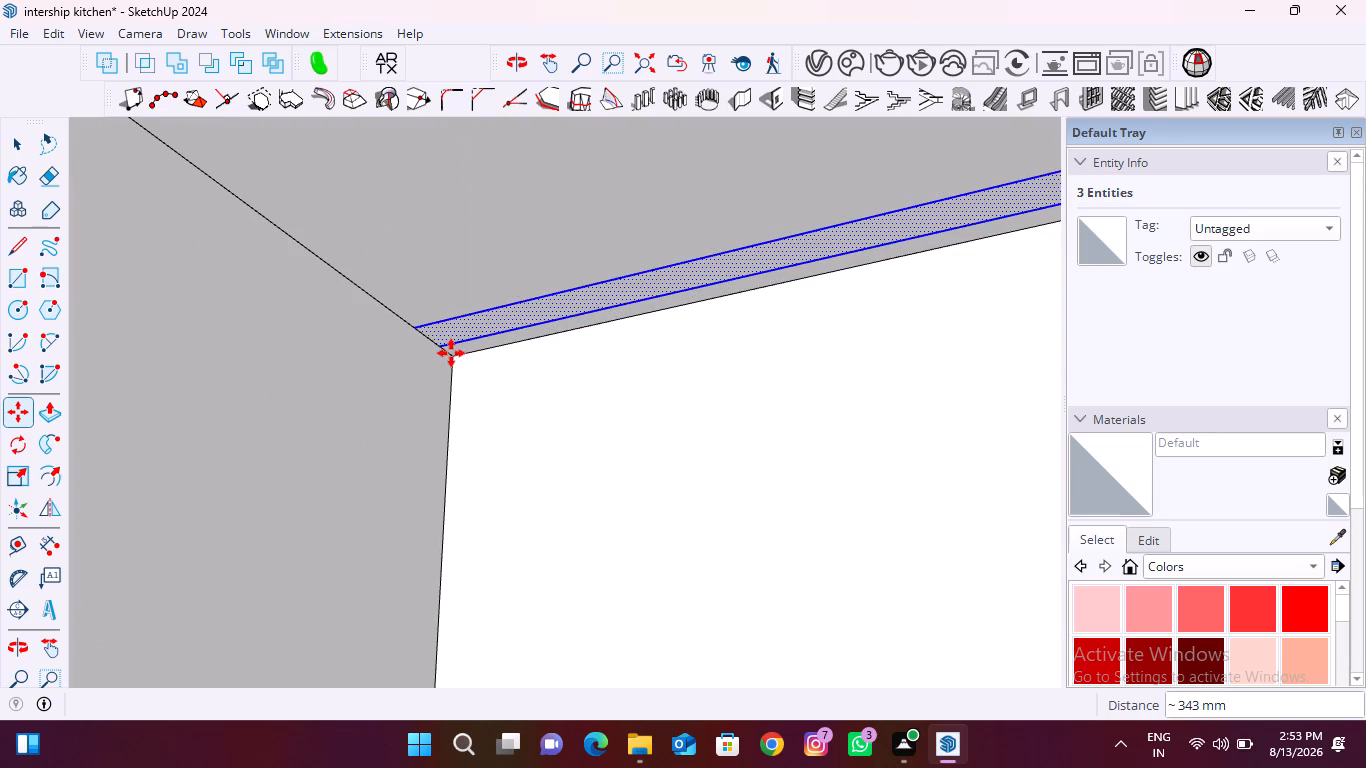
Draw a 25 mm wide rectangle between the two rear guides across the underside of the three-compartment unit.
{"action": "key", "text": "r"}
{"action": "scroll", "coordinate": [470, 312], "scroll_direction": "down", "scroll_amount": 20}
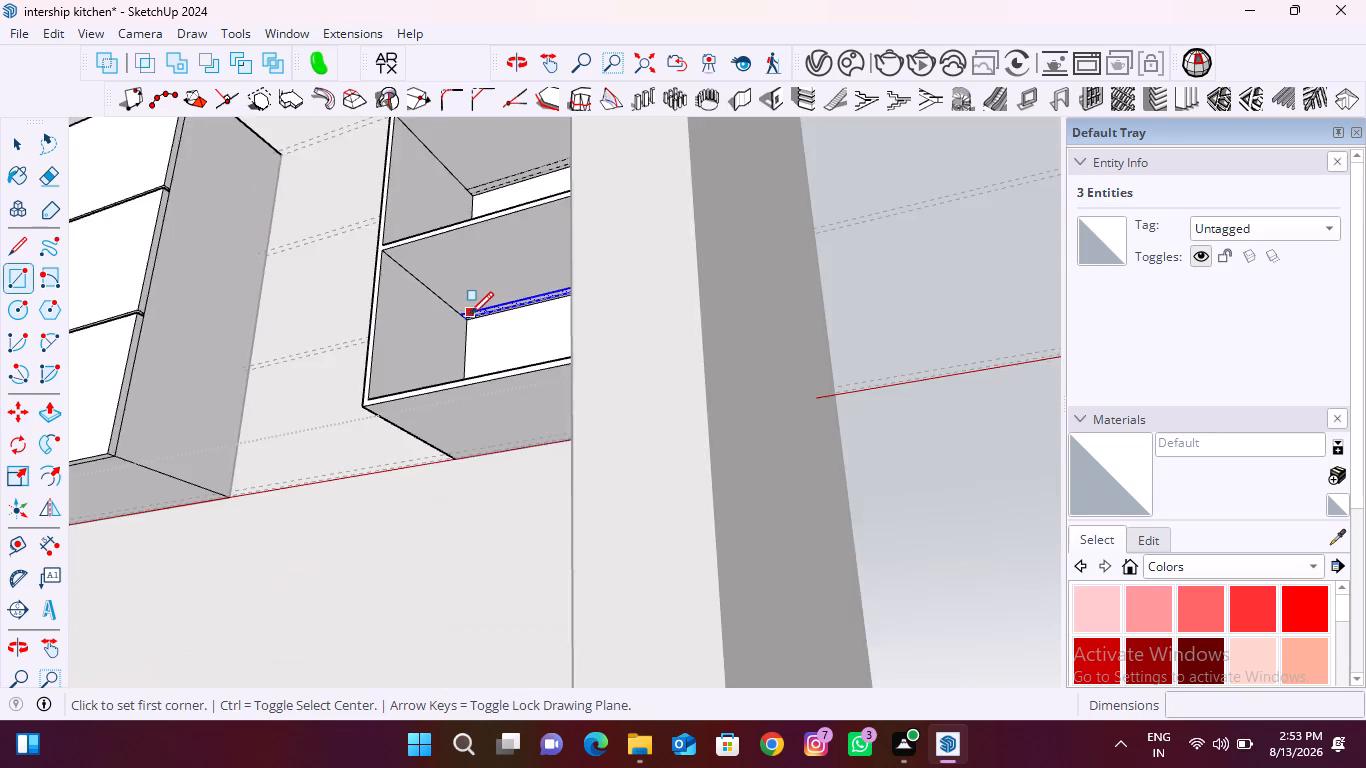
{"action": "middle_click_drag", "start_coordinate": [428, 443], "coordinate": [649, 344]}
{"action": "scroll", "coordinate": [700, 408], "scroll_direction": "up", "scroll_amount": 4}
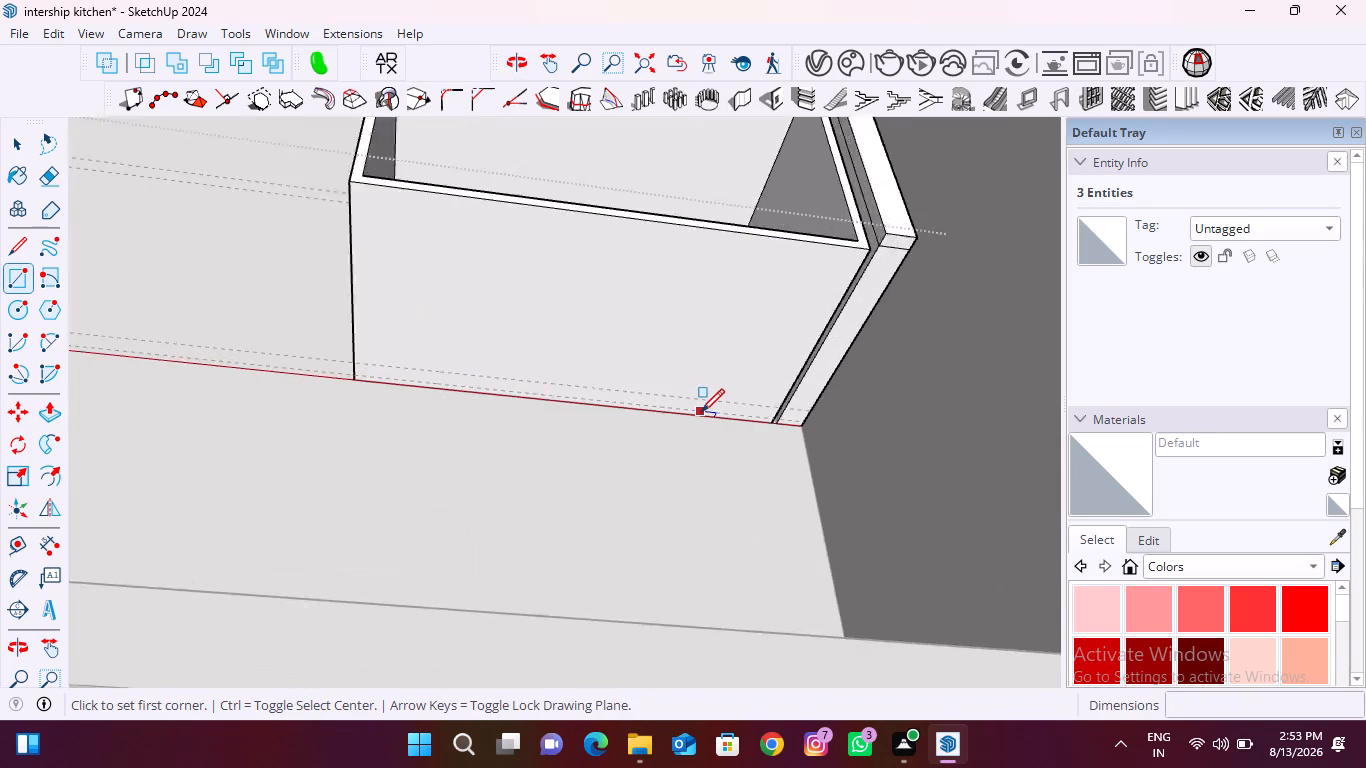
{"action": "scroll", "coordinate": [701, 412], "scroll_direction": "up", "scroll_amount": 6}
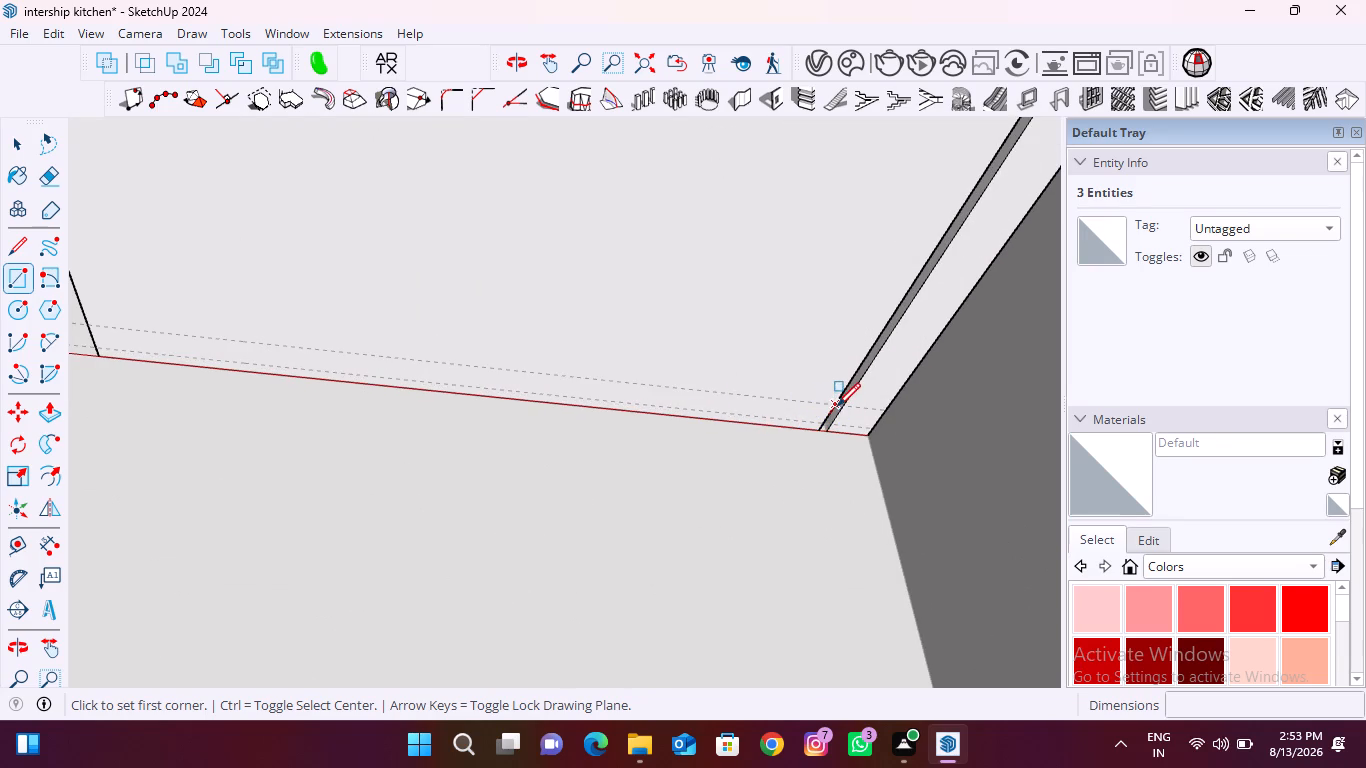
{"action": "left_click", "coordinate": [837, 406]}
{"action": "scroll", "coordinate": [817, 478], "scroll_direction": "down", "scroll_amount": 4}
{"action": "scroll", "coordinate": [308, 393], "scroll_direction": "up", "scroll_amount": 7}
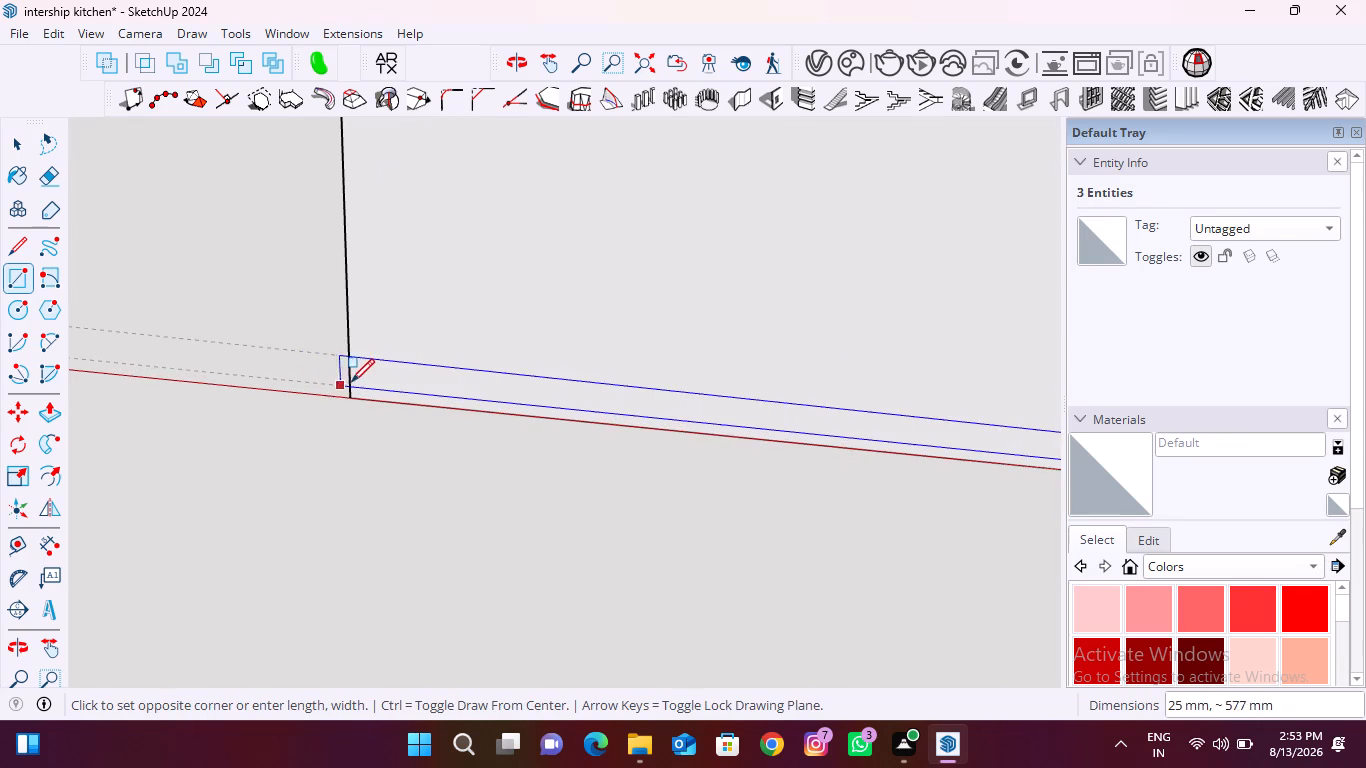
{"action": "left_click", "coordinate": [355, 382]}
Draw a 25 × 573 mm rectangle between the two rear guides on the underside of the shuttered wall cabinet beside the open-bottomed one.
{"action": "scroll", "coordinate": [658, 360], "scroll_direction": "down", "scroll_amount": 16}
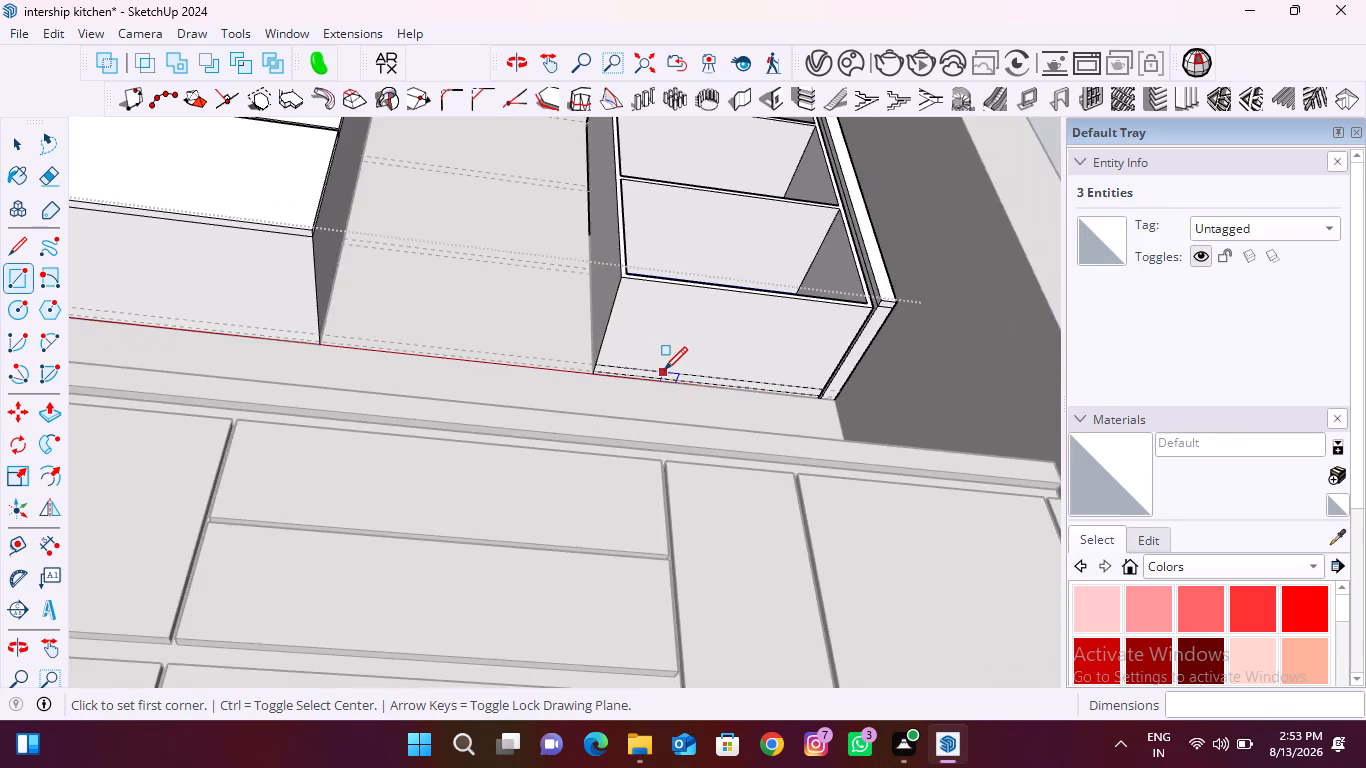
{"action": "scroll", "coordinate": [664, 371], "scroll_direction": "down", "scroll_amount": 5}
{"action": "middle_click_drag", "start_coordinate": [506, 378], "coordinate": [473, 554]}
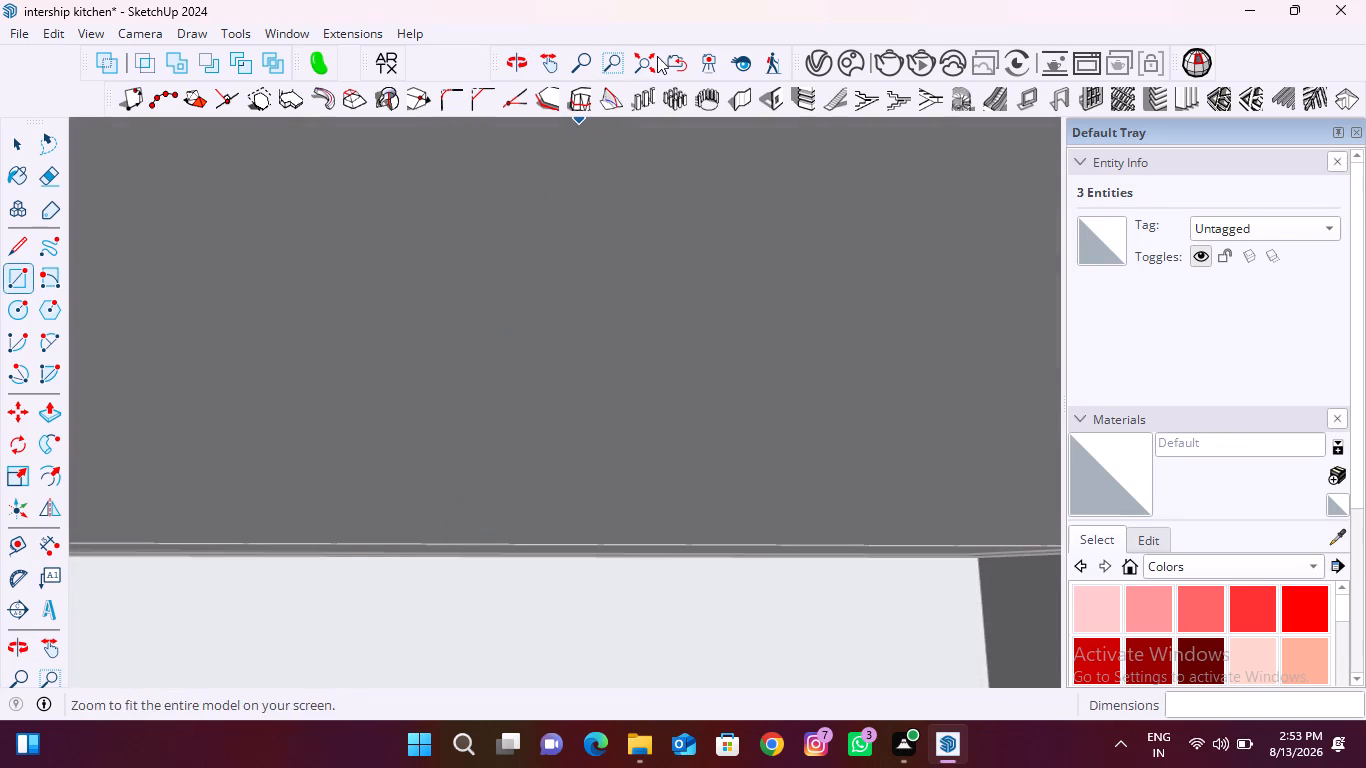
{"action": "left_click", "coordinate": [657, 56]}
{"action": "scroll", "coordinate": [446, 353], "scroll_direction": "up", "scroll_amount": 6}
{"action": "scroll", "coordinate": [547, 379], "scroll_direction": "up", "scroll_amount": 14}
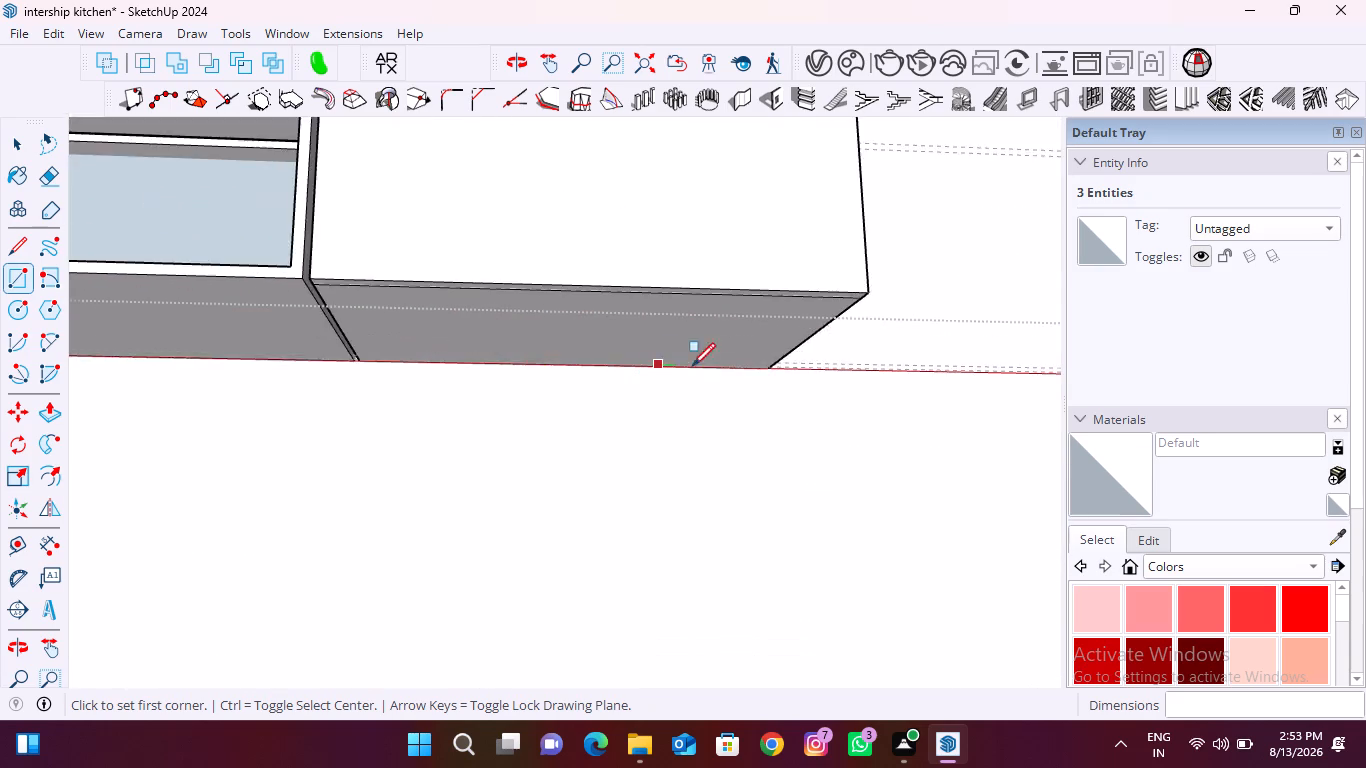
{"action": "scroll", "coordinate": [692, 366], "scroll_direction": "up", "scroll_amount": 1}
{"action": "middle_click_drag", "start_coordinate": [740, 371], "coordinate": [779, 196]}
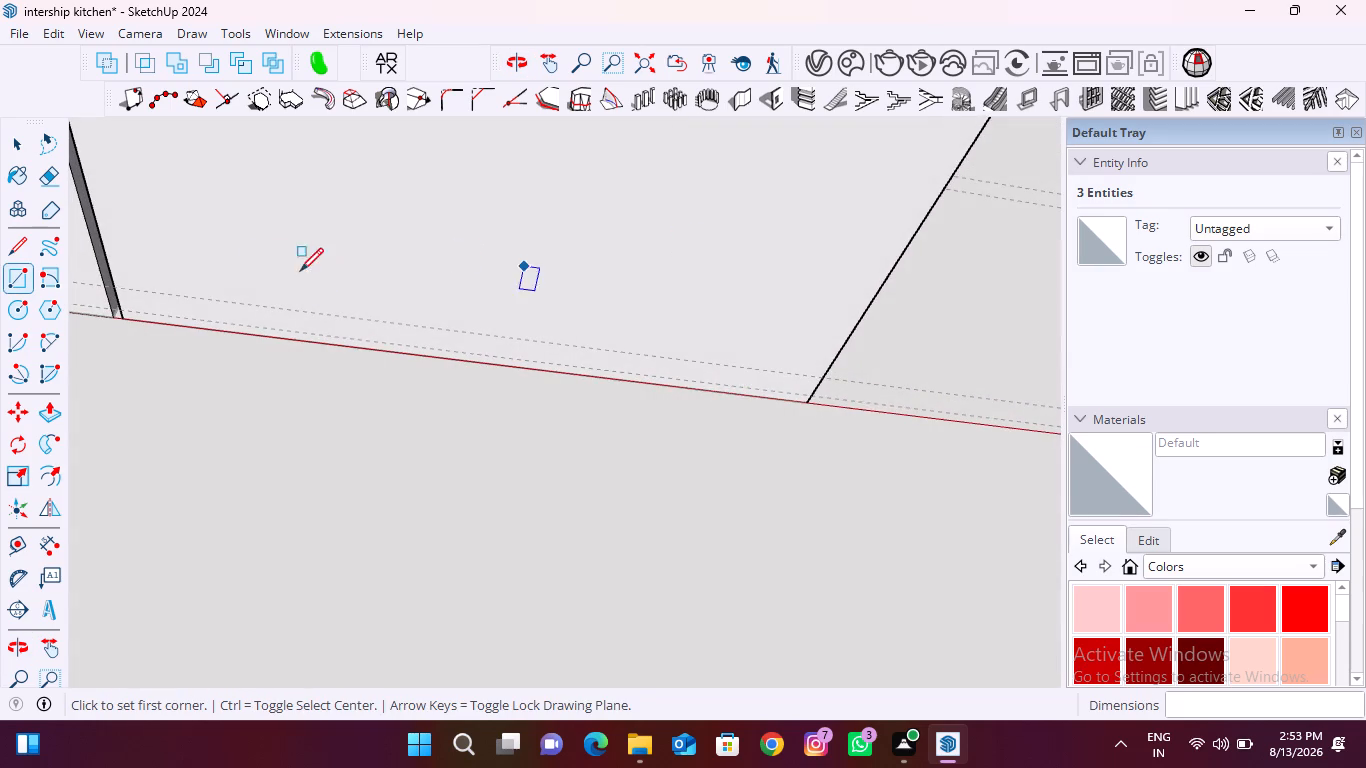
{"action": "scroll", "coordinate": [147, 293], "scroll_direction": "up", "scroll_amount": 6}
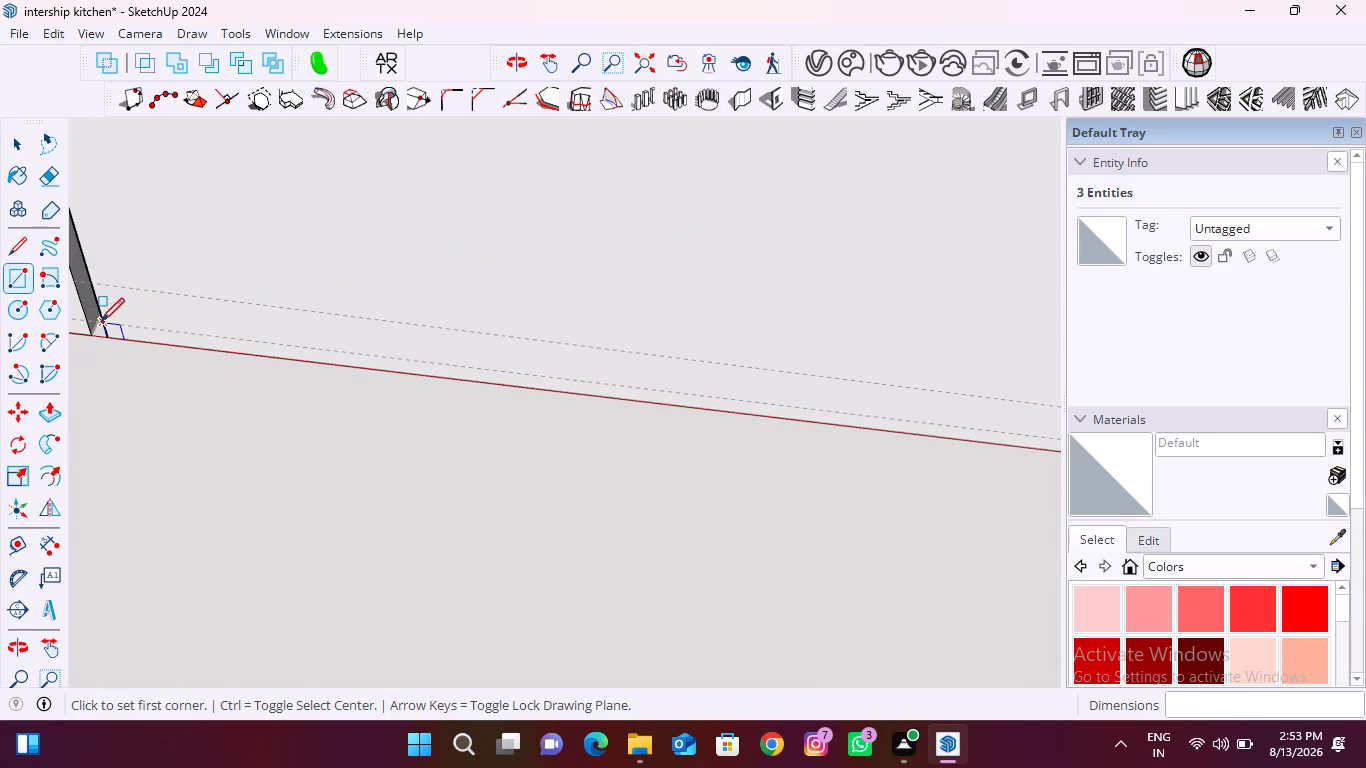
{"action": "left_click", "coordinate": [101, 321]}
{"action": "scroll", "coordinate": [101, 361], "scroll_direction": "down", "scroll_amount": 5}
{"action": "scroll", "coordinate": [857, 415], "scroll_direction": "up", "scroll_amount": 10}
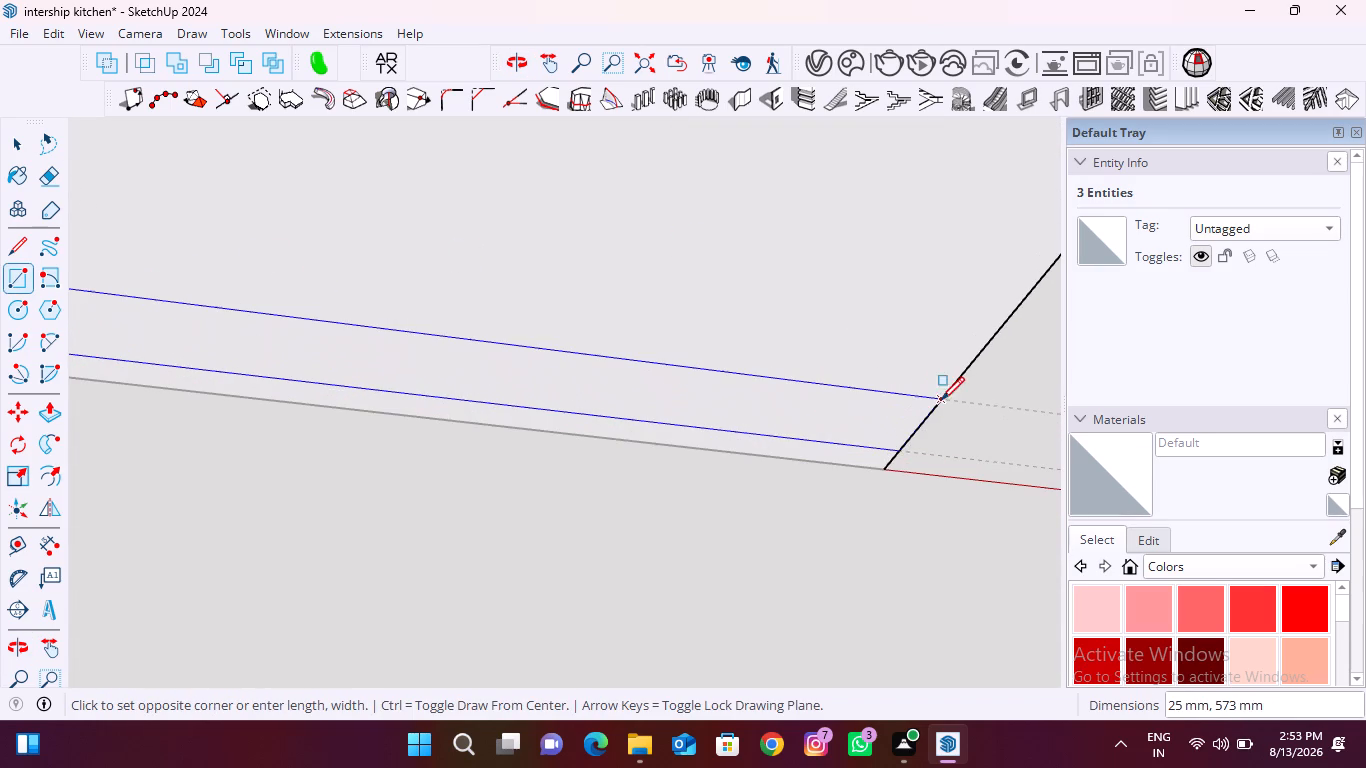
{"action": "left_click", "coordinate": [944, 399]}
Draw a 25 × 833 mm rectangle between the two rear guides on the open-bottomed wall cabinet's underside.
{"action": "scroll", "coordinate": [918, 389], "scroll_direction": "down", "scroll_amount": 20}
{"action": "scroll", "coordinate": [918, 389], "scroll_direction": "down", "scroll_amount": 1}
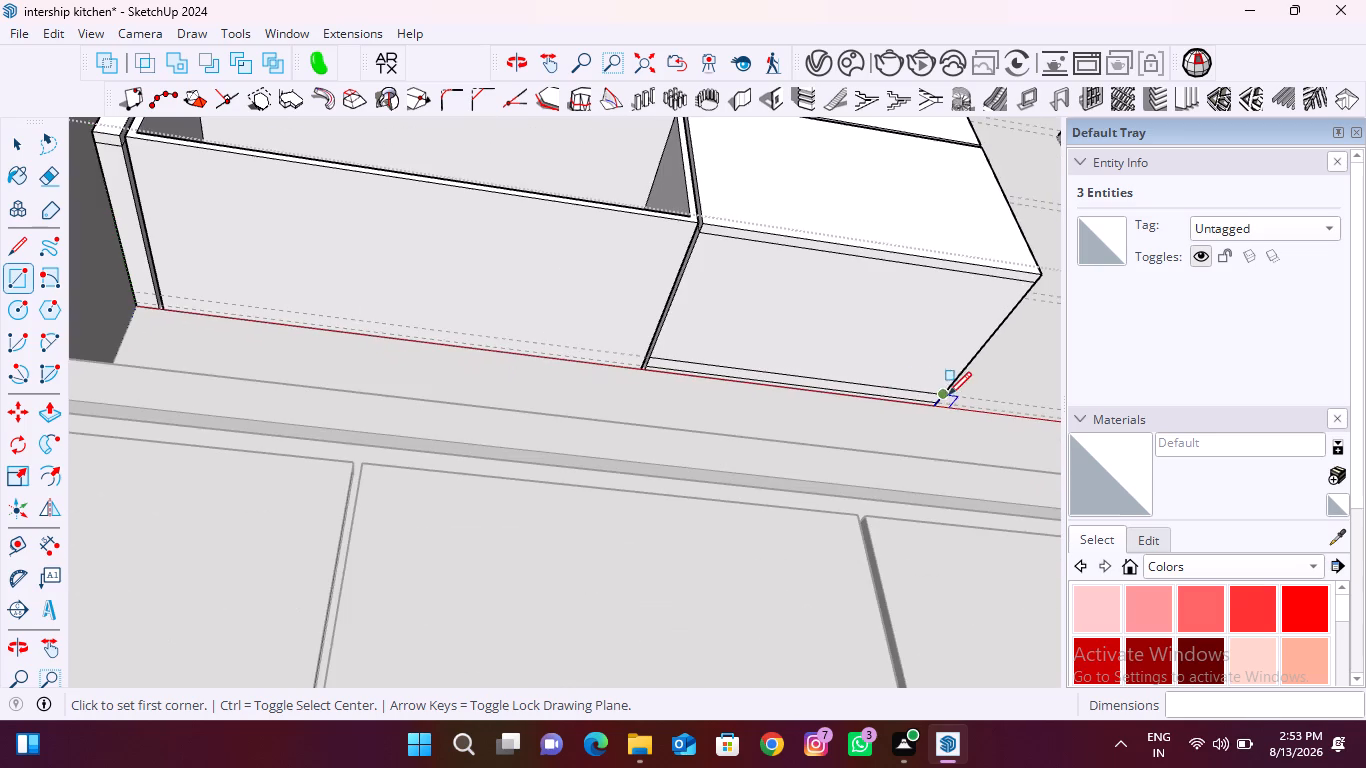
{"action": "scroll", "coordinate": [185, 282], "scroll_direction": "up", "scroll_amount": 9}
{"action": "left_click", "coordinate": [134, 306]}
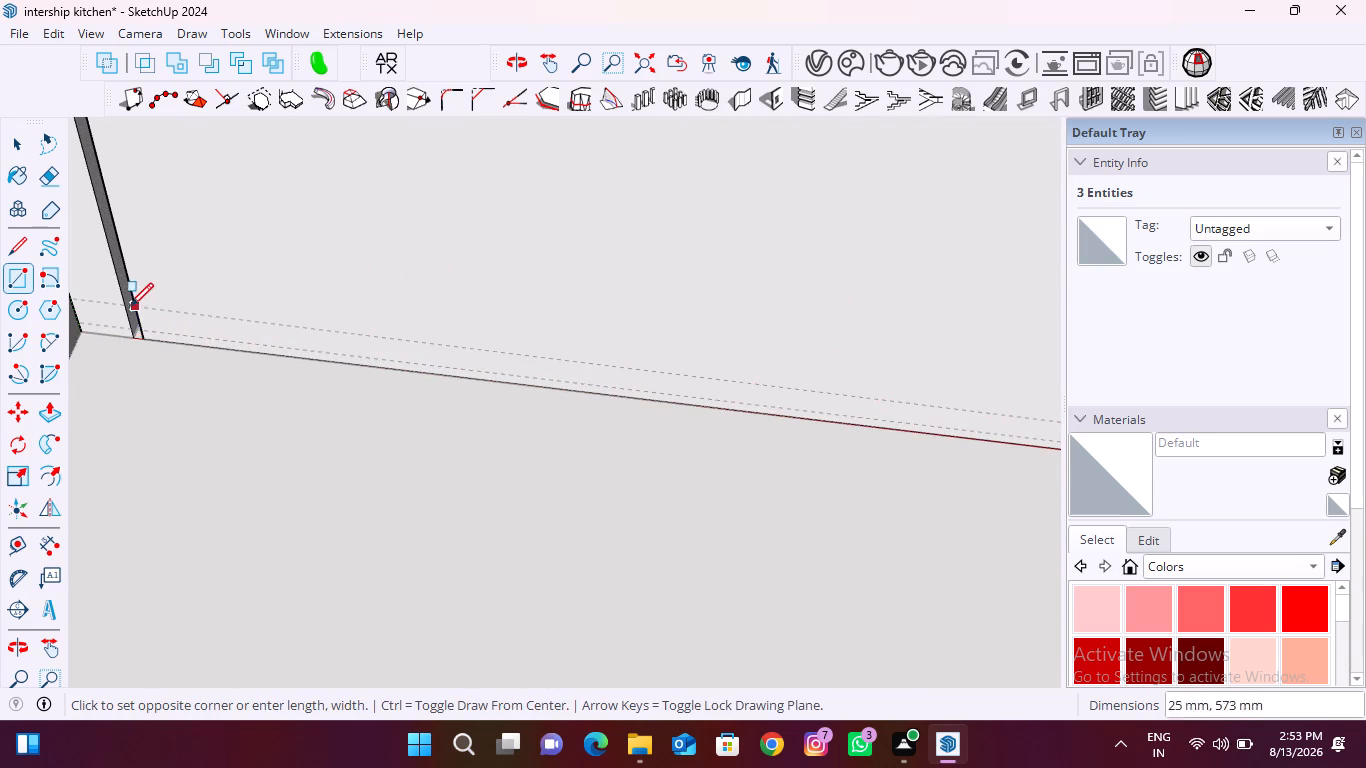
{"action": "scroll", "coordinate": [127, 308], "scroll_direction": "down", "scroll_amount": 5}
{"action": "scroll", "coordinate": [808, 378], "scroll_direction": "up", "scroll_amount": 8}
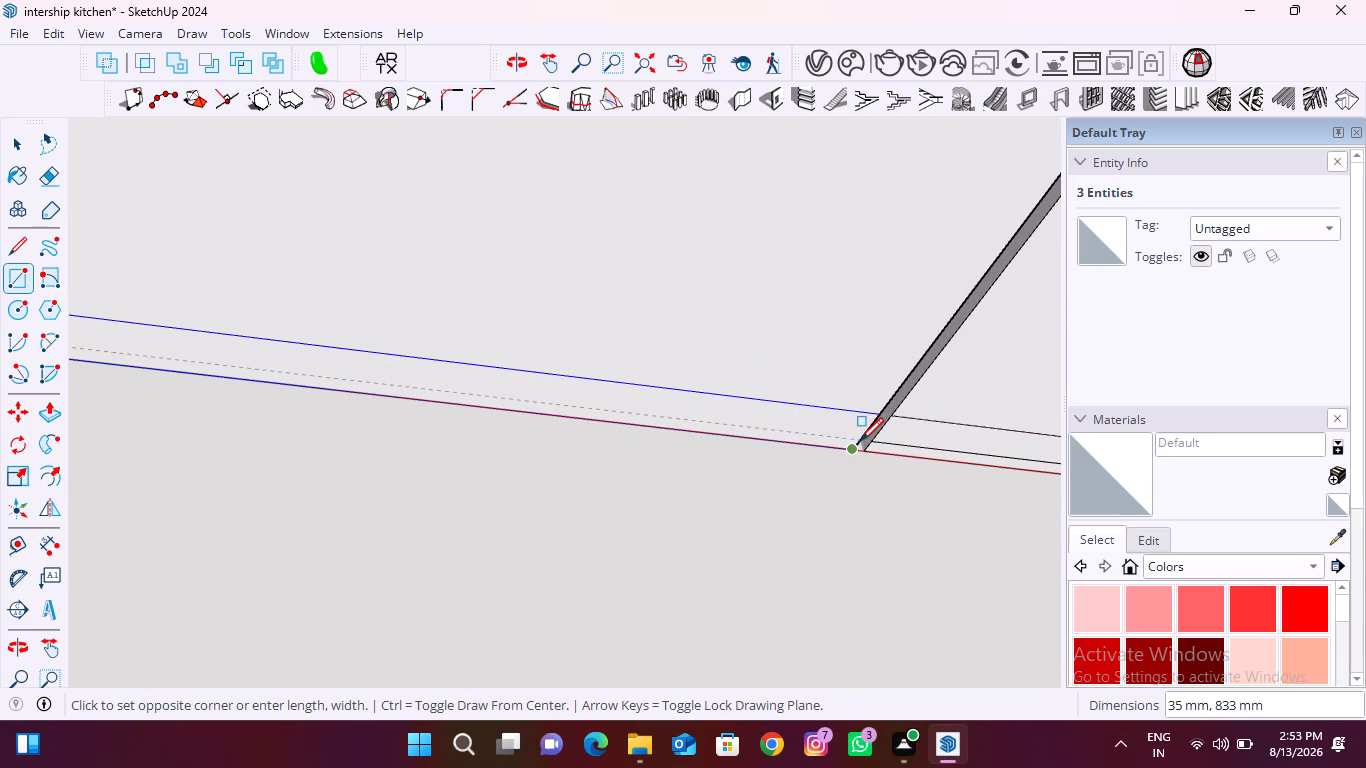
{"action": "scroll", "coordinate": [858, 441], "scroll_direction": "up", "scroll_amount": 15}
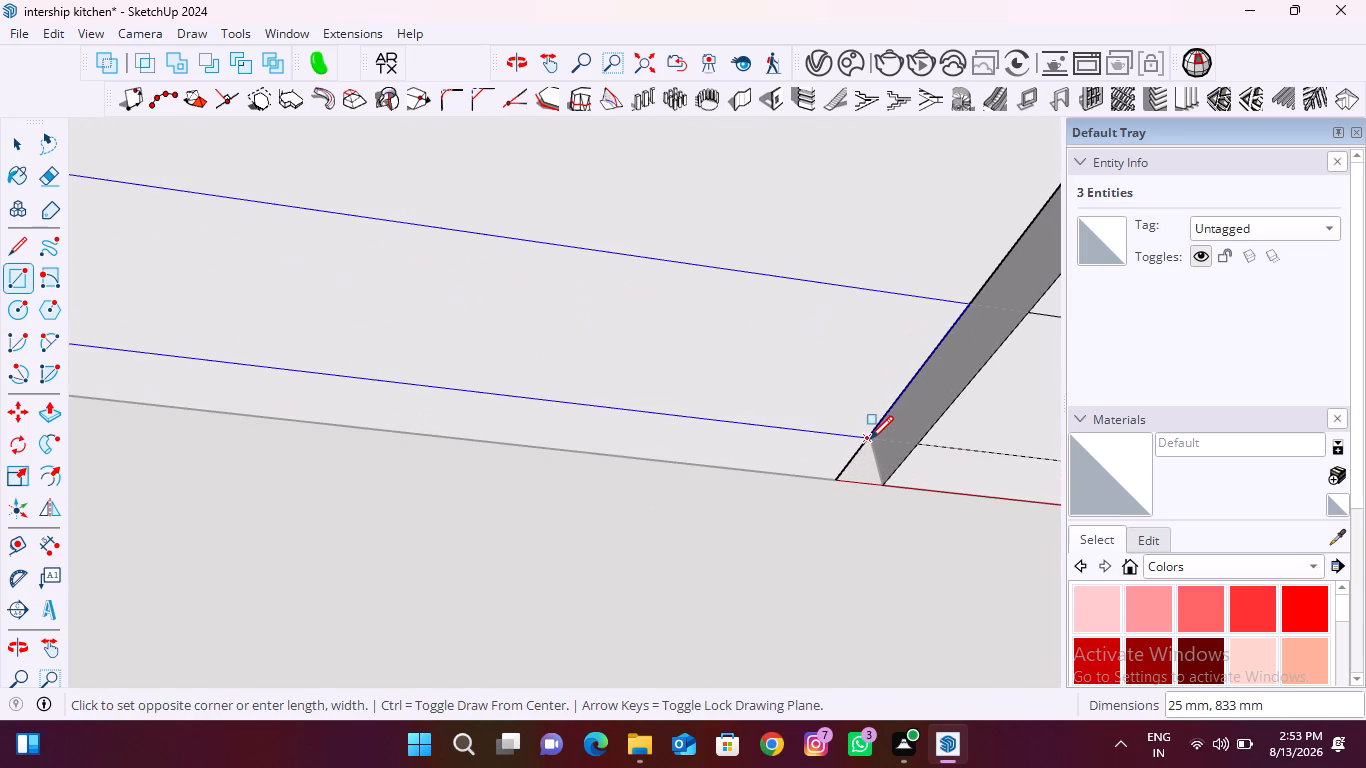
{"action": "left_click", "coordinate": [870, 439]}
Push the rear strip on the open-bottomed wall cabinet's underside 12 mm into the panel.
{"action": "key", "text": "space"}
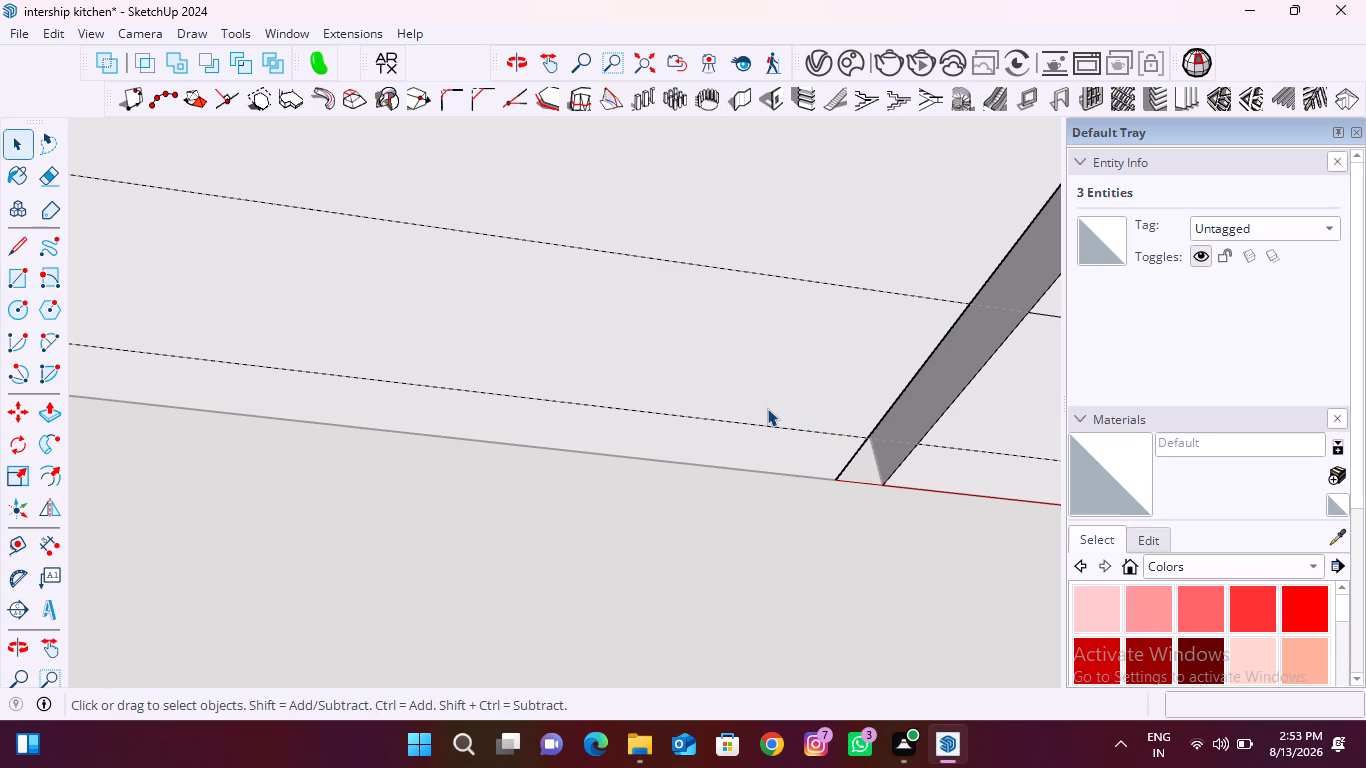
{"action": "key", "text": "p"}
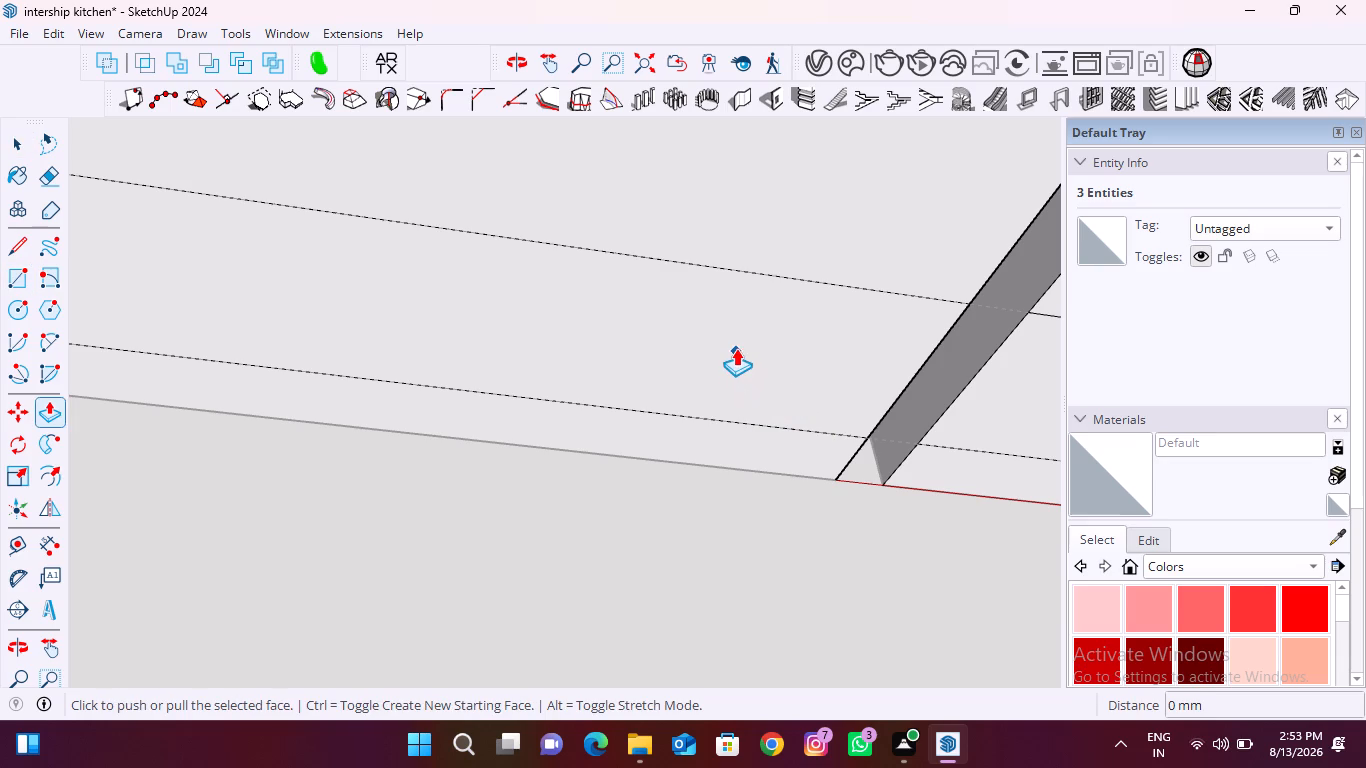
{"action": "left_click", "coordinate": [736, 347]}
{"action": "key", "text": "Escape"}
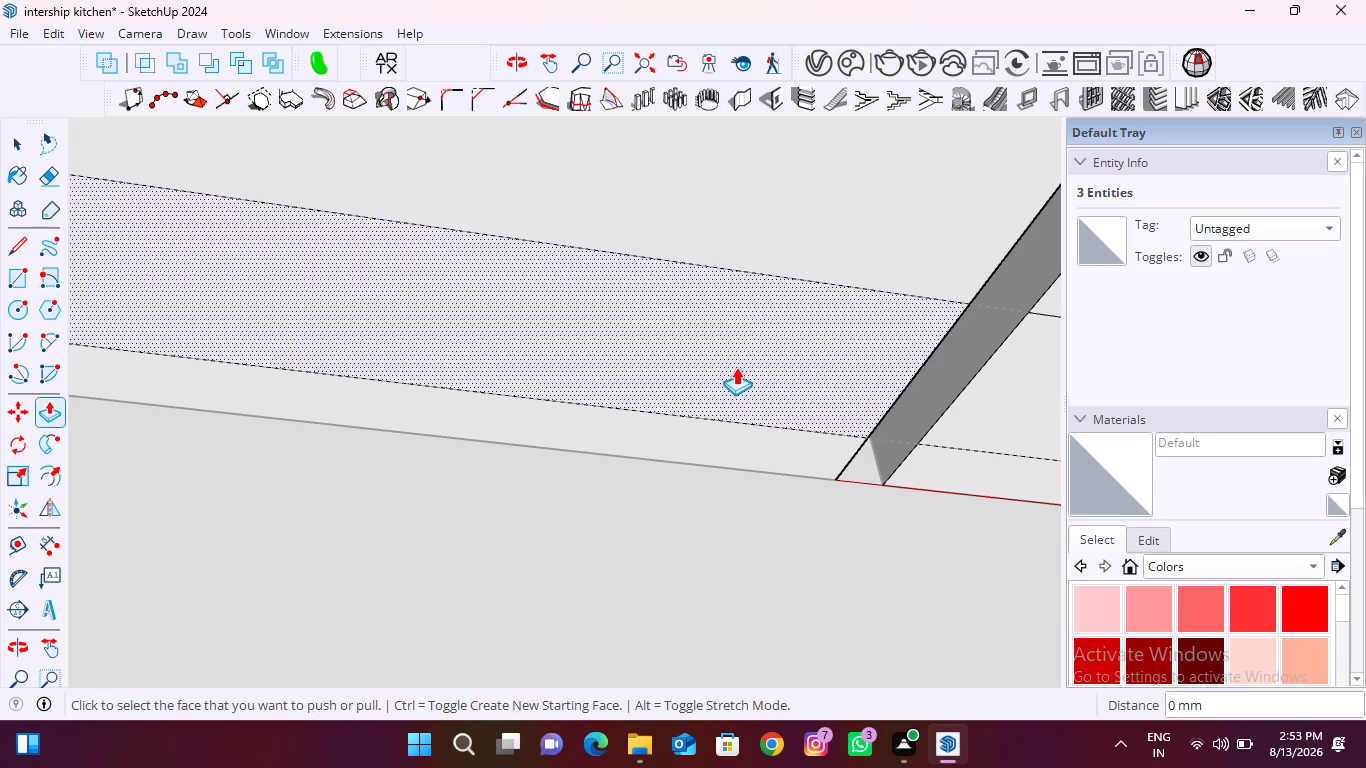
{"action": "scroll", "coordinate": [734, 369], "scroll_direction": "down", "scroll_amount": 10}
{"action": "left_click", "coordinate": [742, 370]}
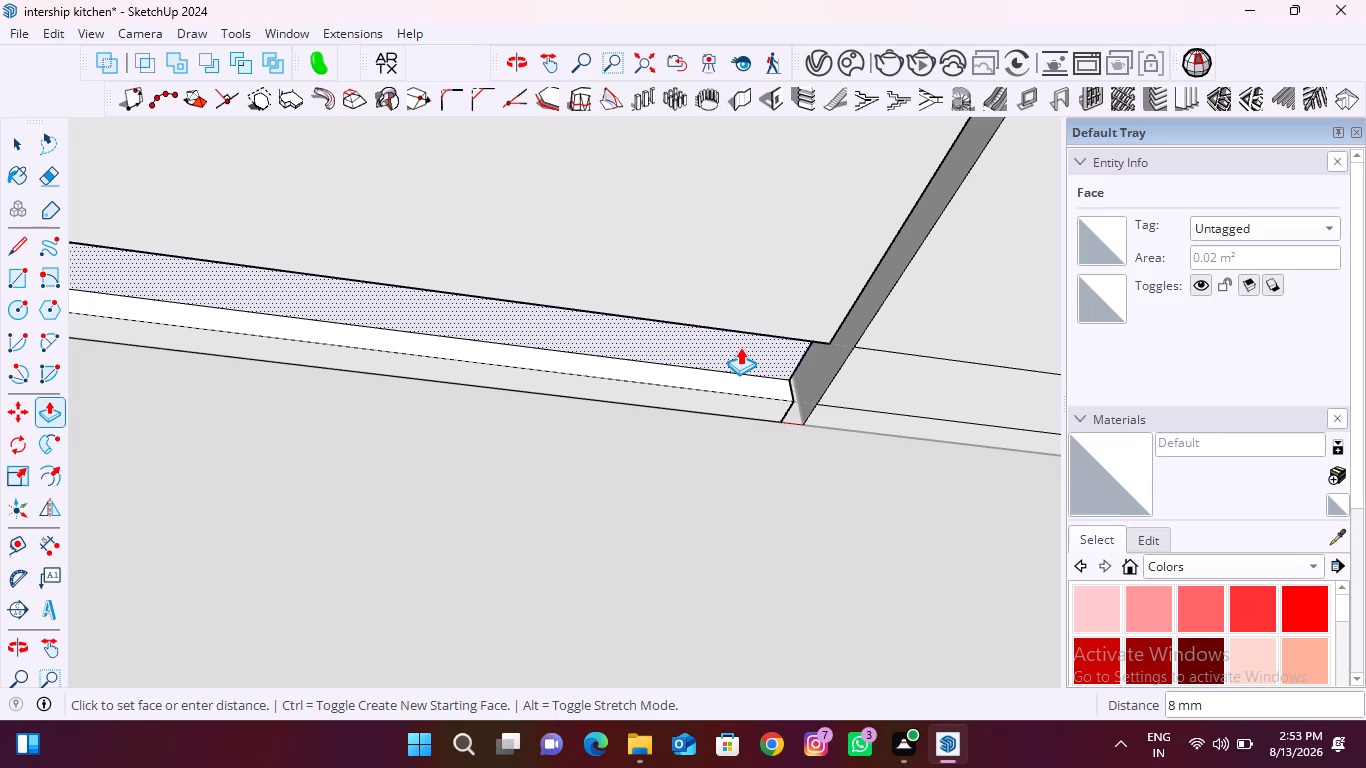
{"action": "type", "text": "12"}
{"action": "key", "text": "Return"}
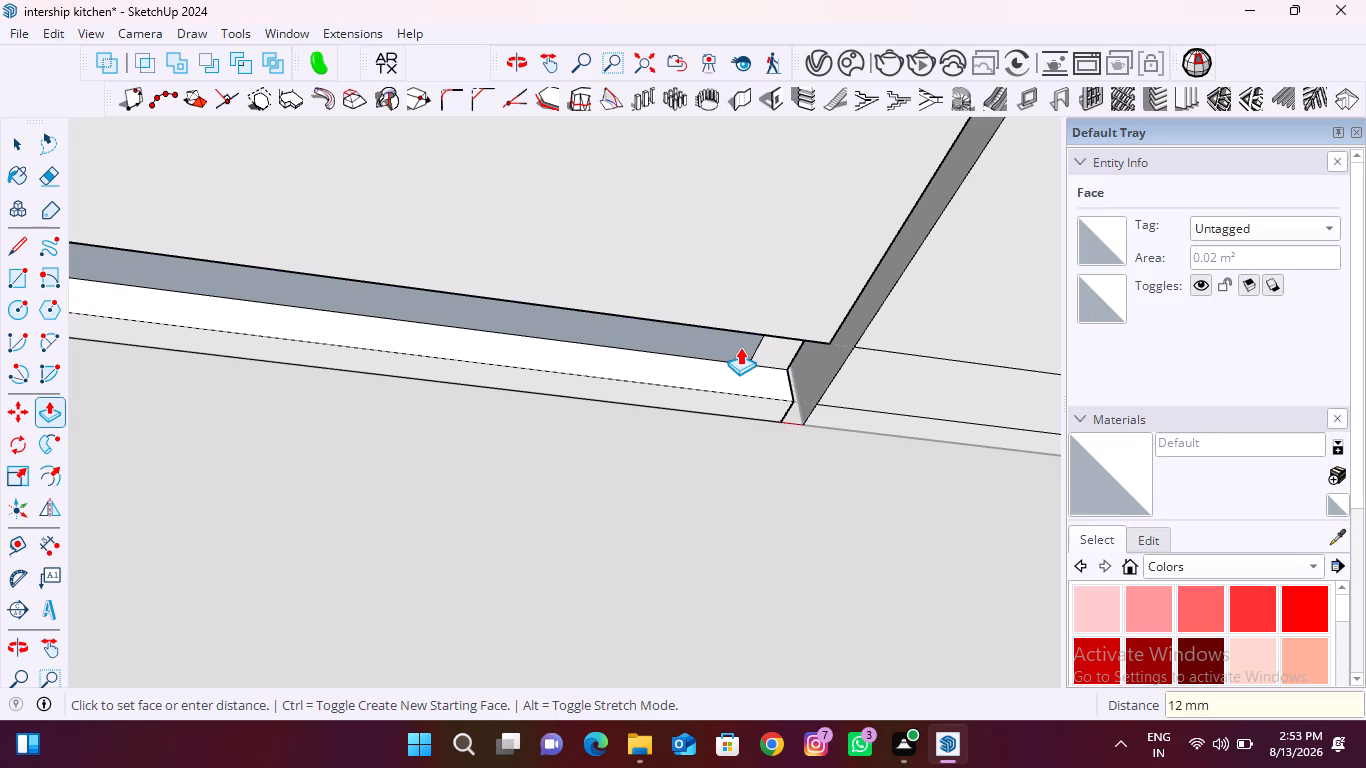
Repeat the 12 mm push on the rear strip beneath the adjacent shuttered wall cabinet.
{"action": "scroll", "coordinate": [681, 398], "scroll_direction": "down", "scroll_amount": 18}
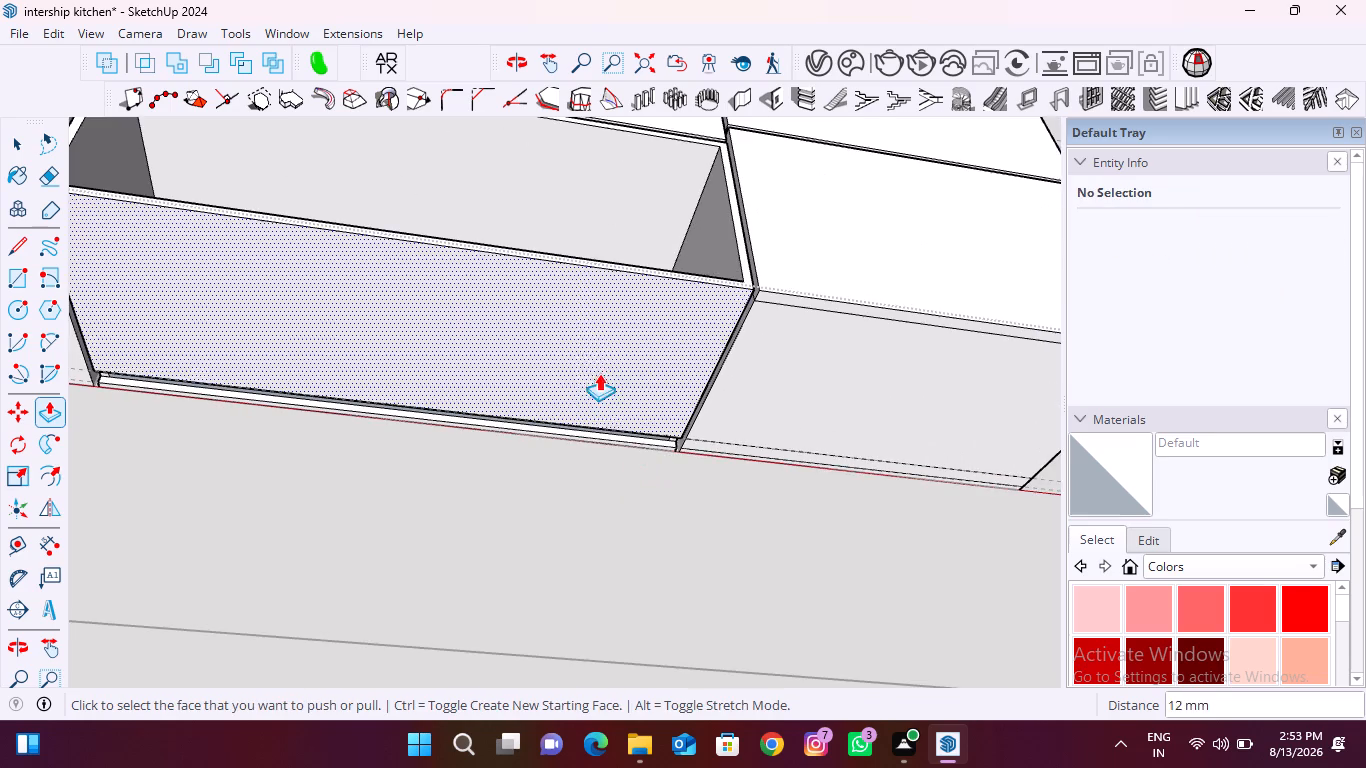
{"action": "middle_click_drag", "start_coordinate": [586, 345], "coordinate": [631, 495]}
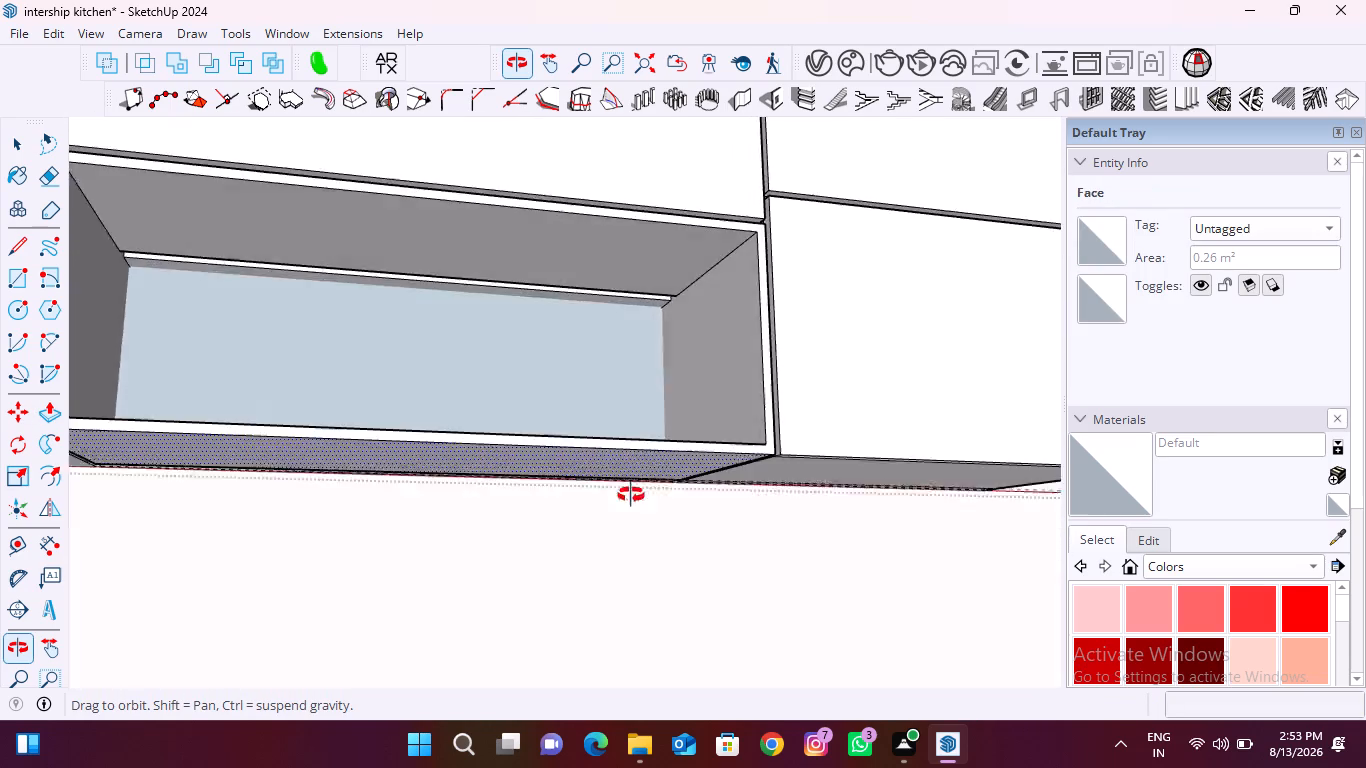
{"action": "middle_click_drag", "start_coordinate": [631, 495], "coordinate": [520, 347]}
{"action": "scroll", "coordinate": [944, 420], "scroll_direction": "up", "scroll_amount": 3}
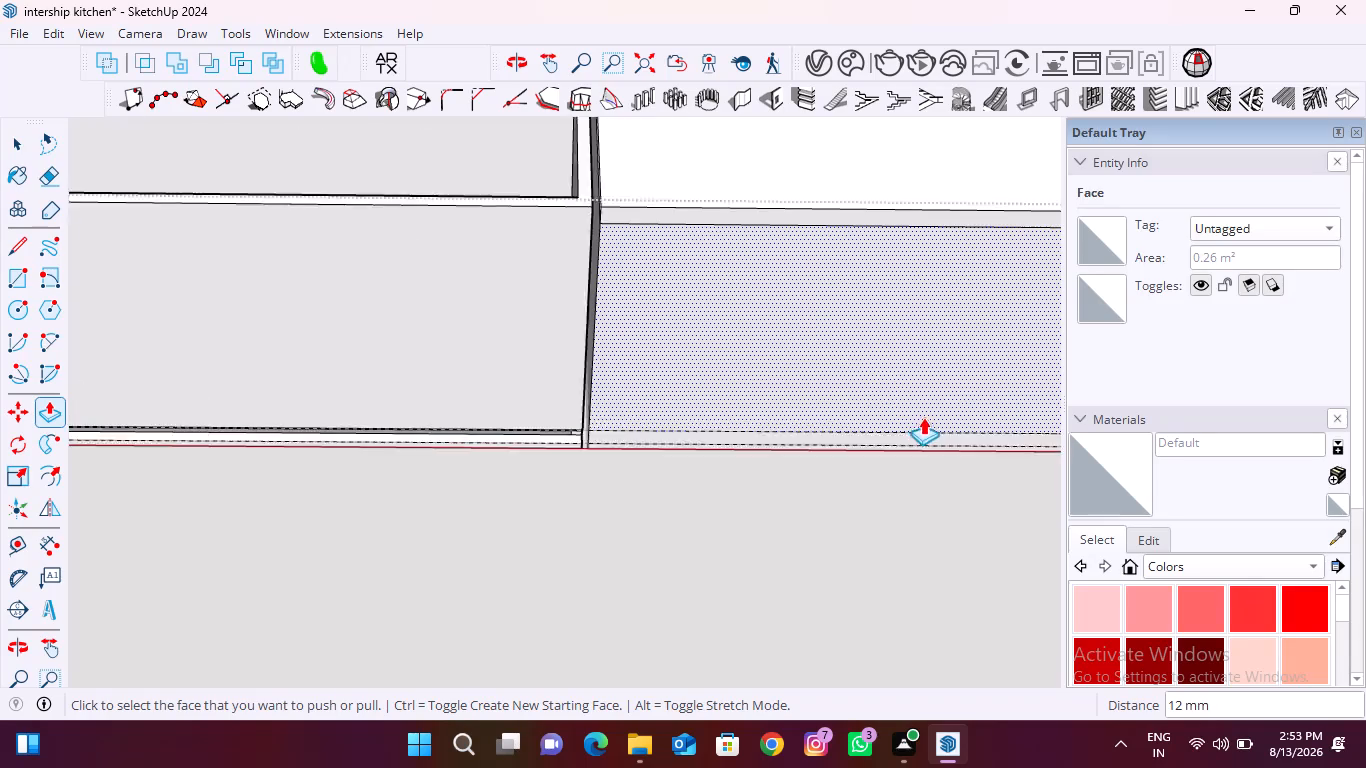
{"action": "scroll", "coordinate": [923, 417], "scroll_direction": "up", "scroll_amount": 8}
{"action": "double_click", "coordinate": [848, 462]}
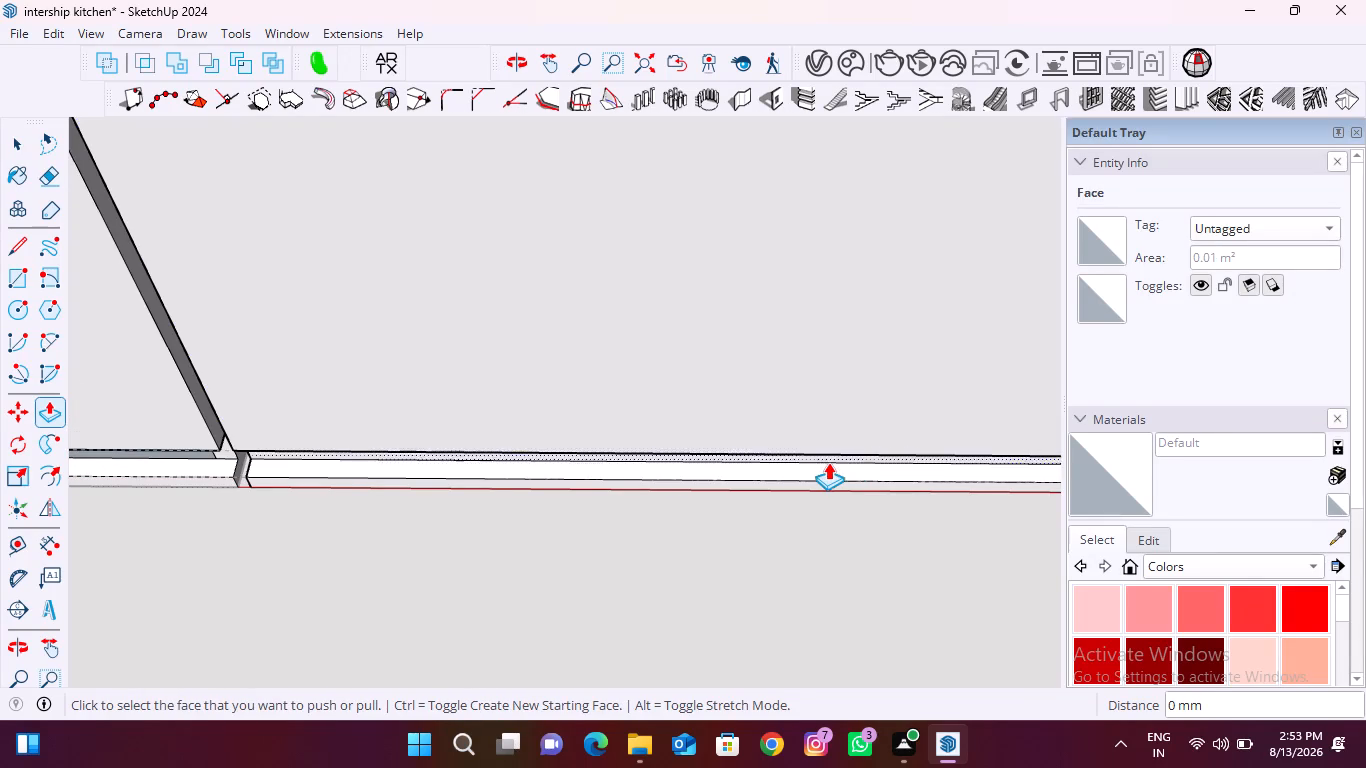
Repeat the 12 mm push on the rear strip beneath the open three-compartment wall cabinet.
{"action": "scroll", "coordinate": [348, 492], "scroll_direction": "down", "scroll_amount": 20}
{"action": "scroll", "coordinate": [348, 492], "scroll_direction": "down", "scroll_amount": 2}
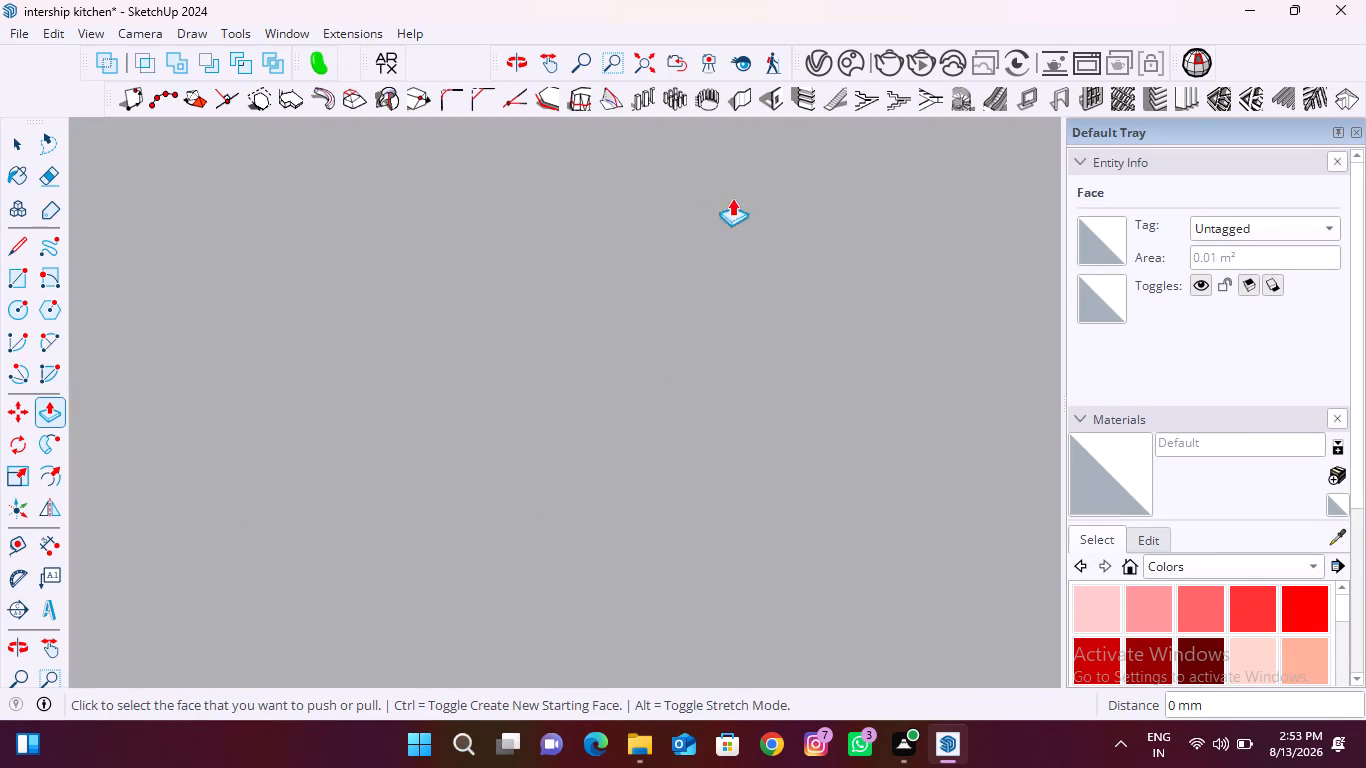
{"action": "left_click", "coordinate": [641, 58]}
{"action": "middle_click_drag", "start_coordinate": [660, 282], "coordinate": [636, 483]}
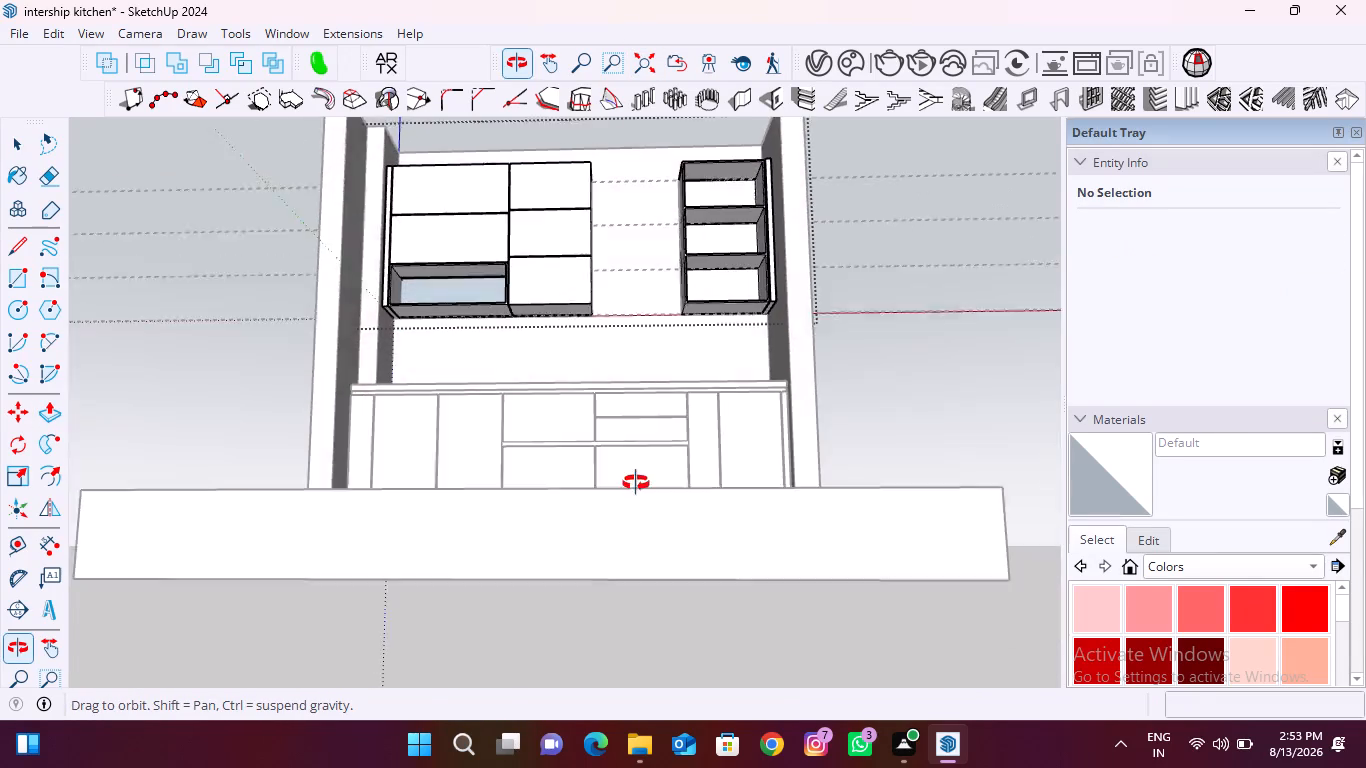
{"action": "middle_click_drag", "start_coordinate": [636, 483], "coordinate": [636, 484]}
{"action": "scroll", "coordinate": [729, 244], "scroll_direction": "up", "scroll_amount": 18}
{"action": "middle_click_drag", "start_coordinate": [772, 419], "coordinate": [770, 375]}
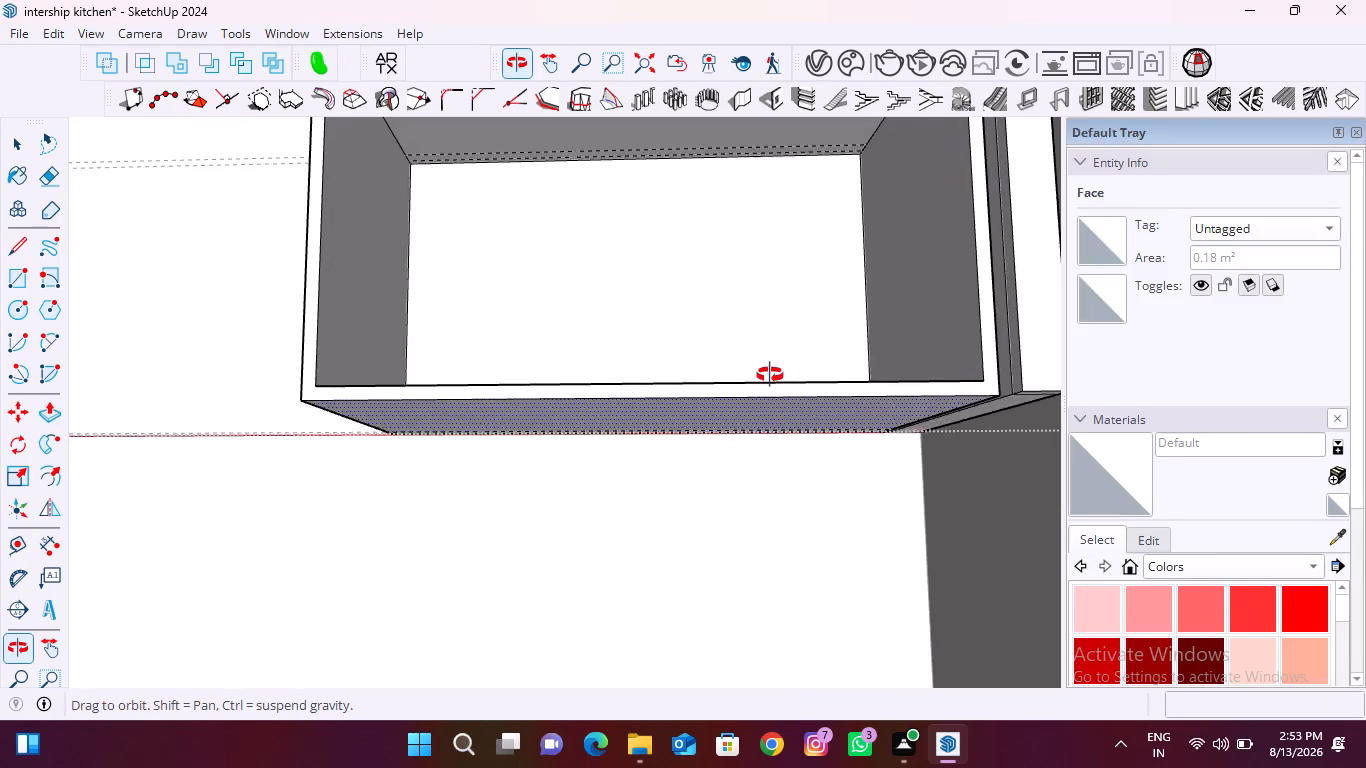
{"action": "middle_click_drag", "start_coordinate": [770, 375], "coordinate": [770, 287]}
{"action": "scroll", "coordinate": [834, 426], "scroll_direction": "up", "scroll_amount": 11}
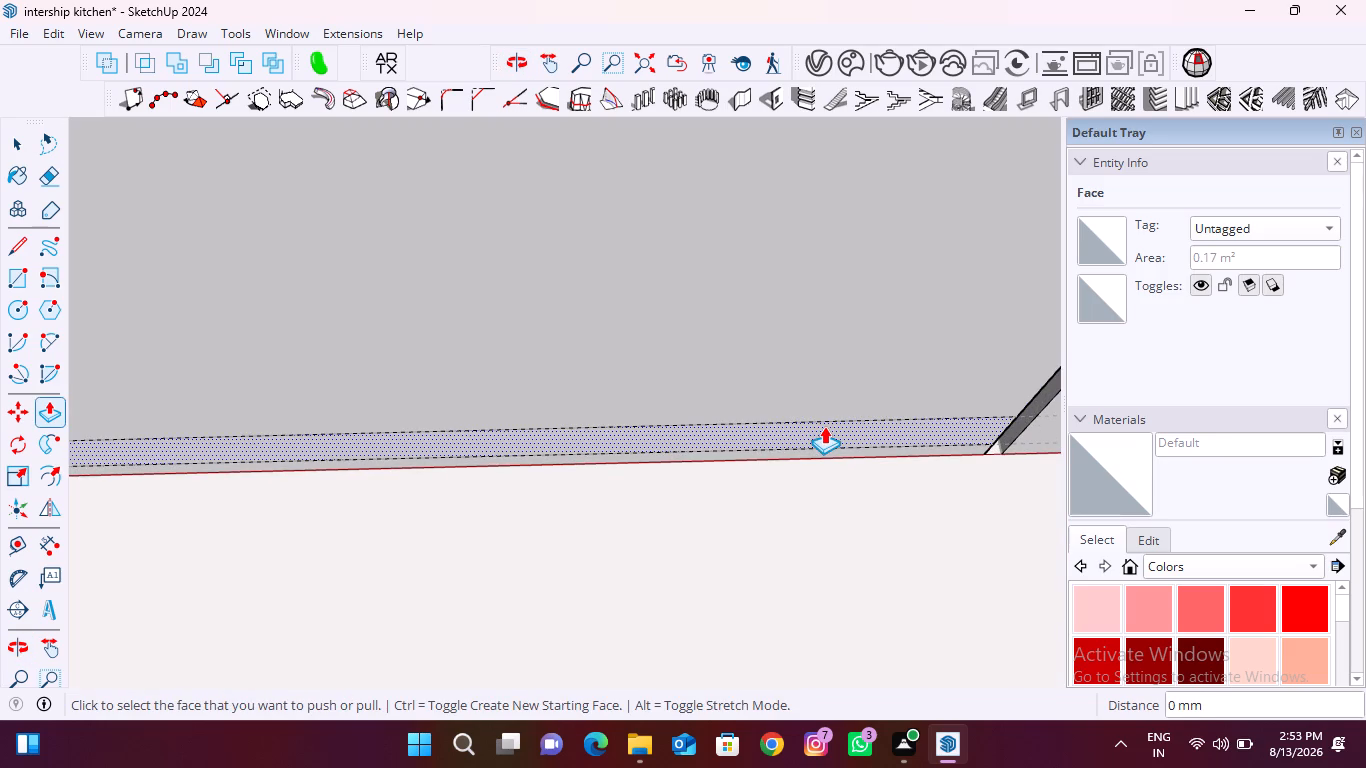
{"action": "double_click", "coordinate": [824, 426]}
Repeat the 12 mm push on the rear ceiling strip in the bottom compartment of the open three-compartment cabinet.
{"action": "middle_click_drag", "start_coordinate": [802, 414], "coordinate": [824, 593]}
{"action": "scroll", "coordinate": [730, 535], "scroll_direction": "down", "scroll_amount": 6}
{"action": "middle_click_drag", "start_coordinate": [685, 428], "coordinate": [710, 556]}
{"action": "scroll", "coordinate": [713, 548], "scroll_direction": "down", "scroll_amount": 3}
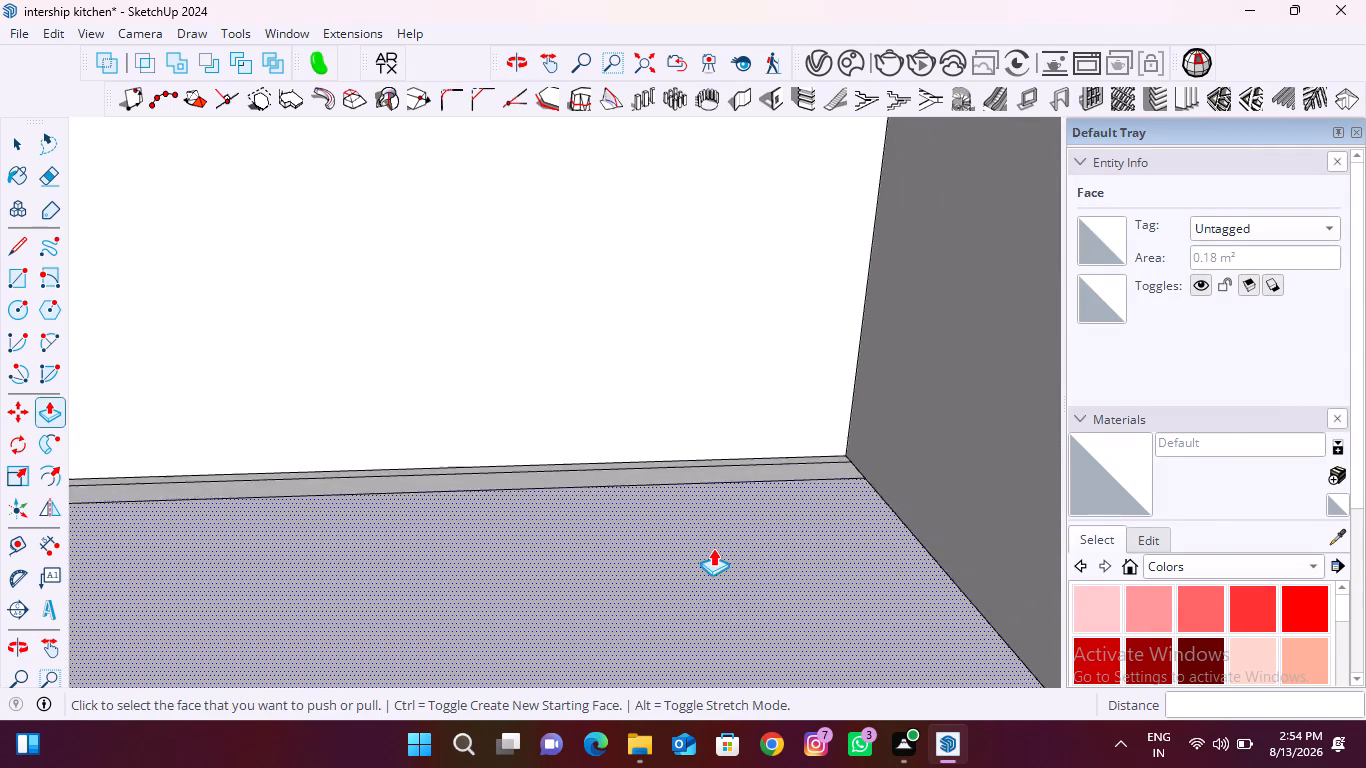
{"action": "scroll", "coordinate": [713, 548], "scroll_direction": "down", "scroll_amount": 13}
{"action": "middle_click_drag", "start_coordinate": [709, 536], "coordinate": [691, 277]}
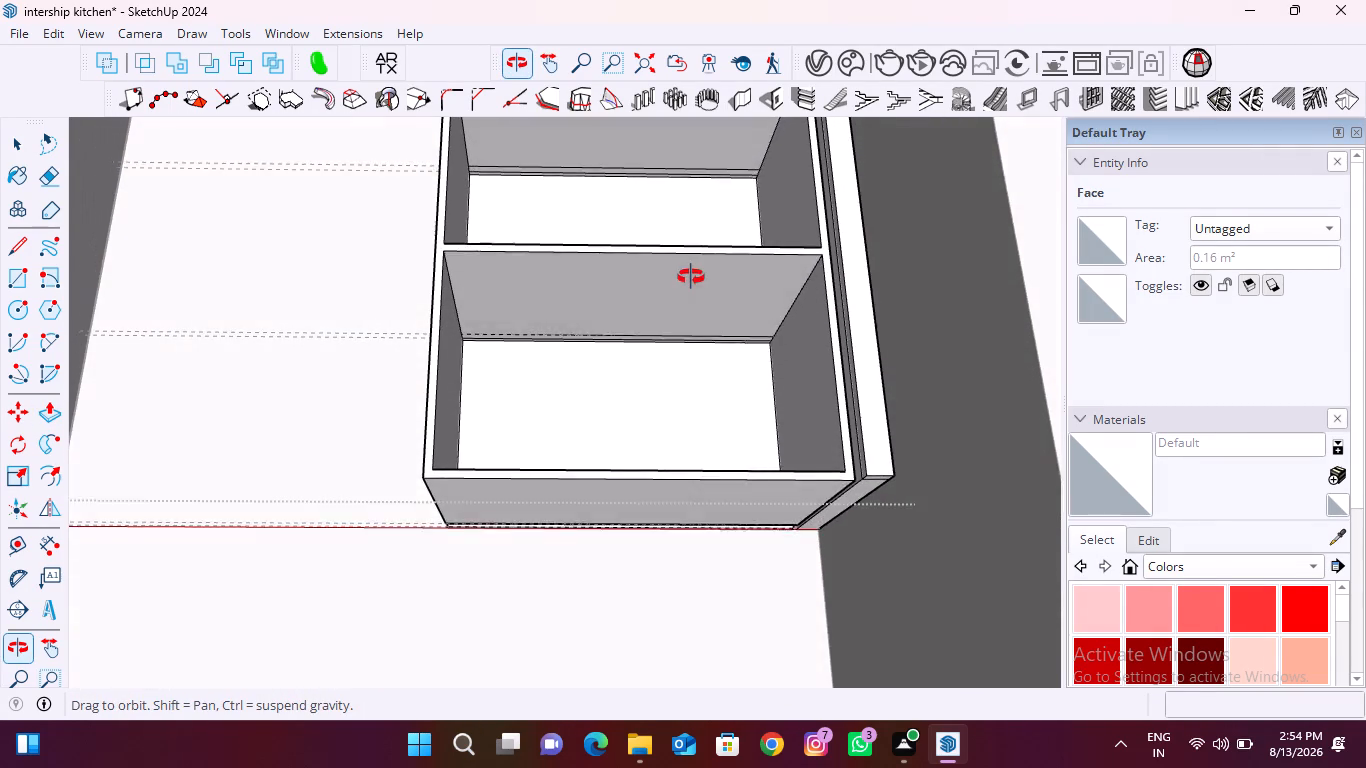
{"action": "middle_click_drag", "start_coordinate": [691, 277], "coordinate": [691, 264]}
{"action": "scroll", "coordinate": [697, 300], "scroll_direction": "up", "scroll_amount": 15}
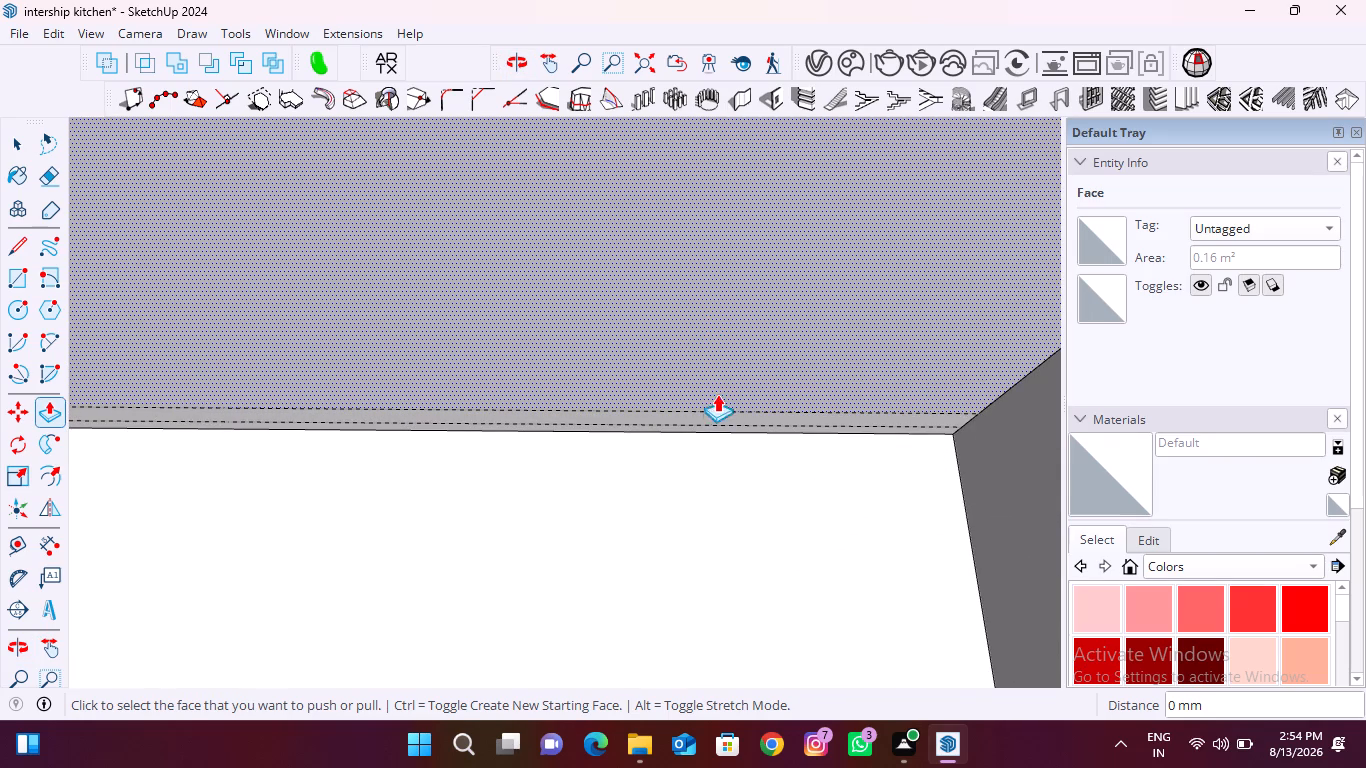
{"action": "double_click", "coordinate": [701, 416]}
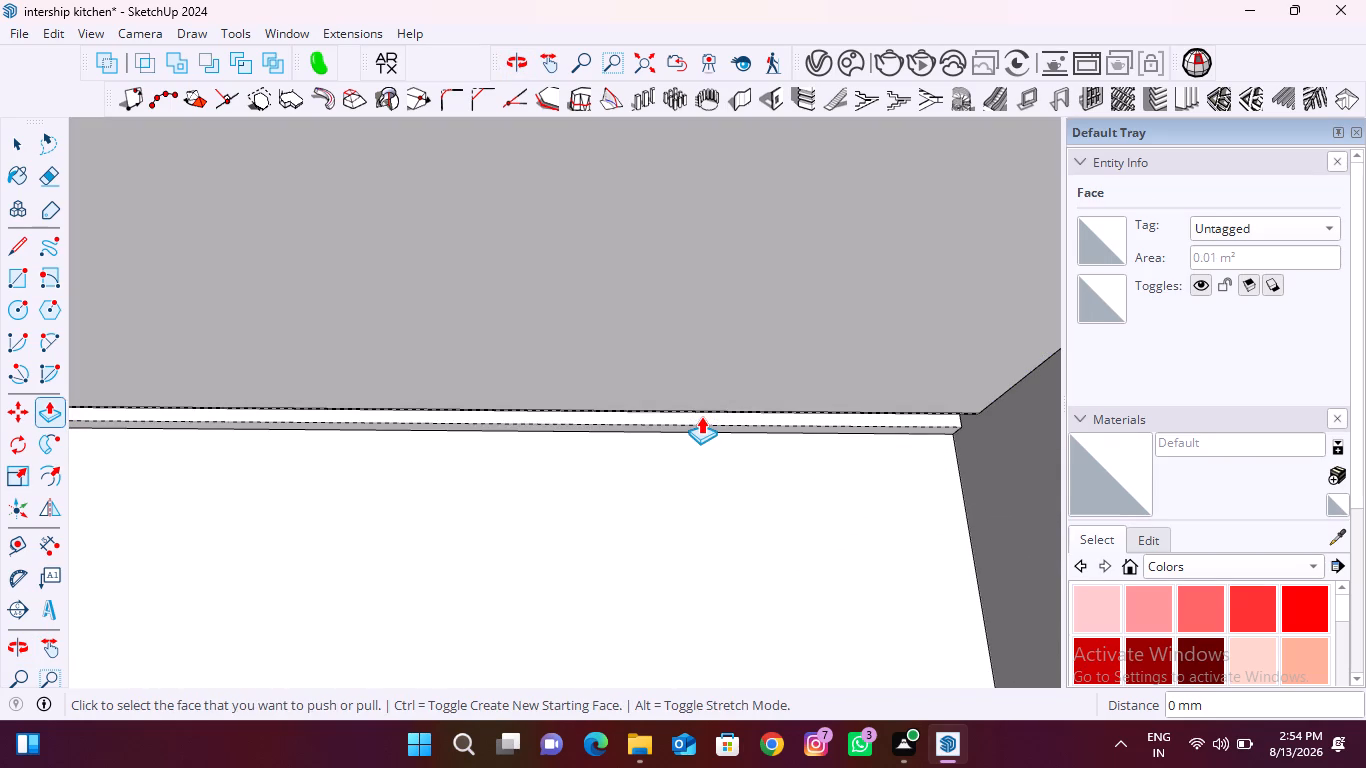
Repeat the 12 mm push on the rear ceiling strips of the top and middle compartments in the three-compartment cabinet.
{"action": "scroll", "coordinate": [701, 416], "scroll_direction": "down", "scroll_amount": 16}
{"action": "scroll", "coordinate": [697, 152], "scroll_direction": "up", "scroll_amount": 2}
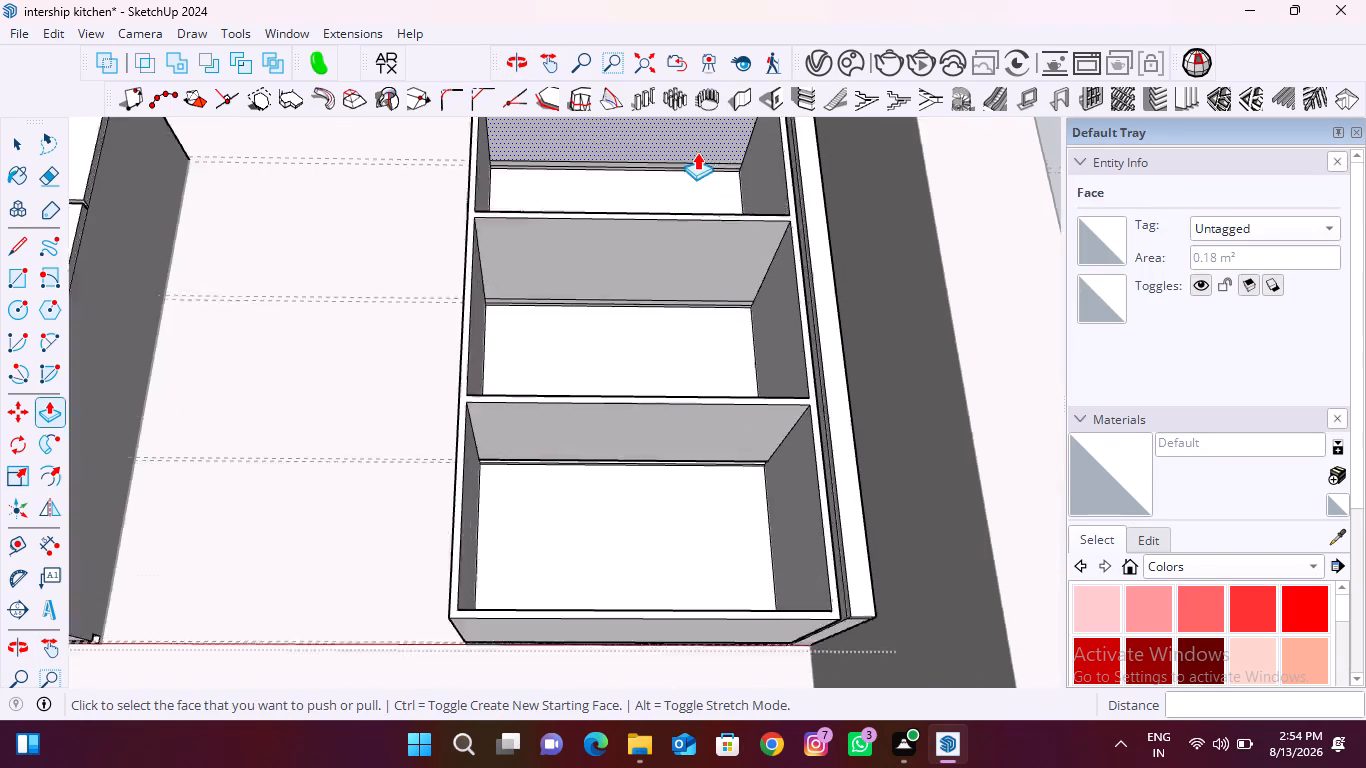
{"action": "scroll", "coordinate": [697, 152], "scroll_direction": "up", "scroll_amount": 9}
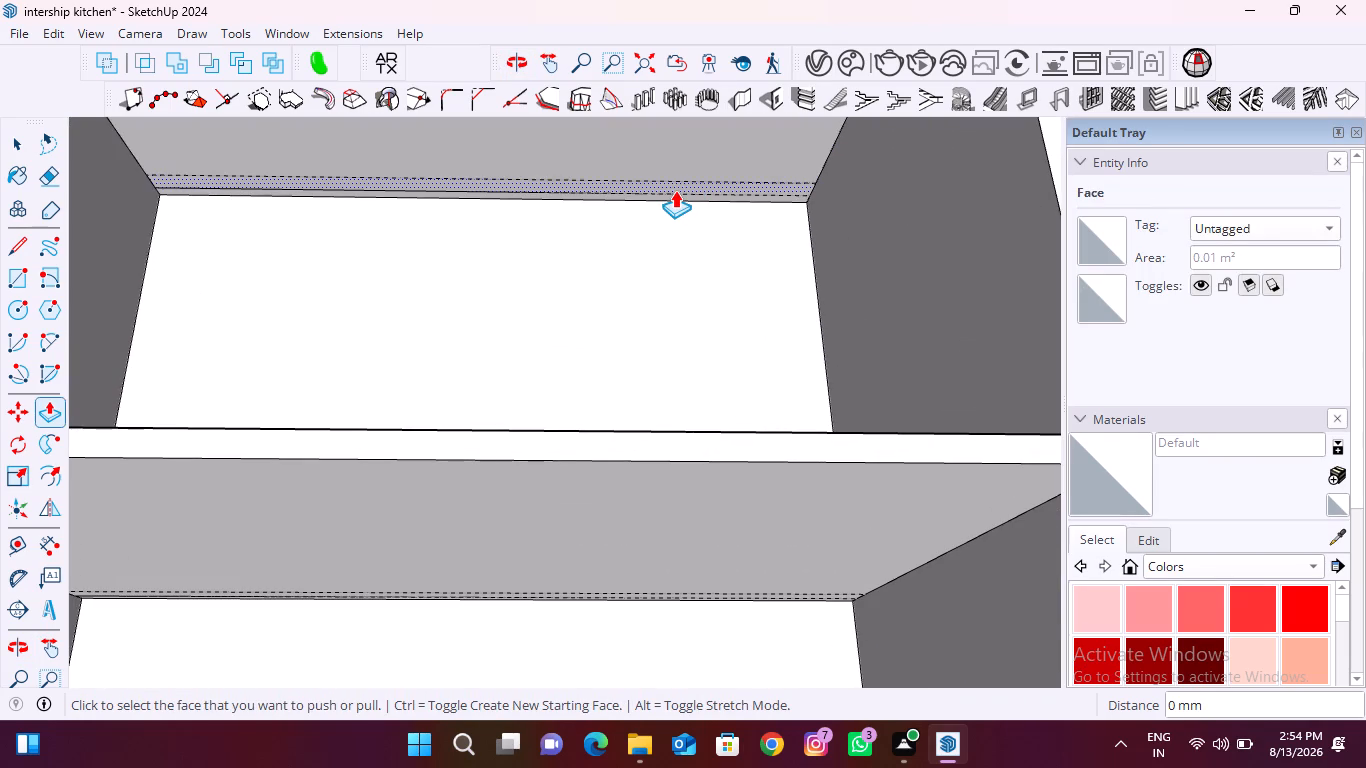
{"action": "double_click", "coordinate": [675, 190]}
{"action": "scroll", "coordinate": [735, 602], "scroll_direction": "up", "scroll_amount": 4}
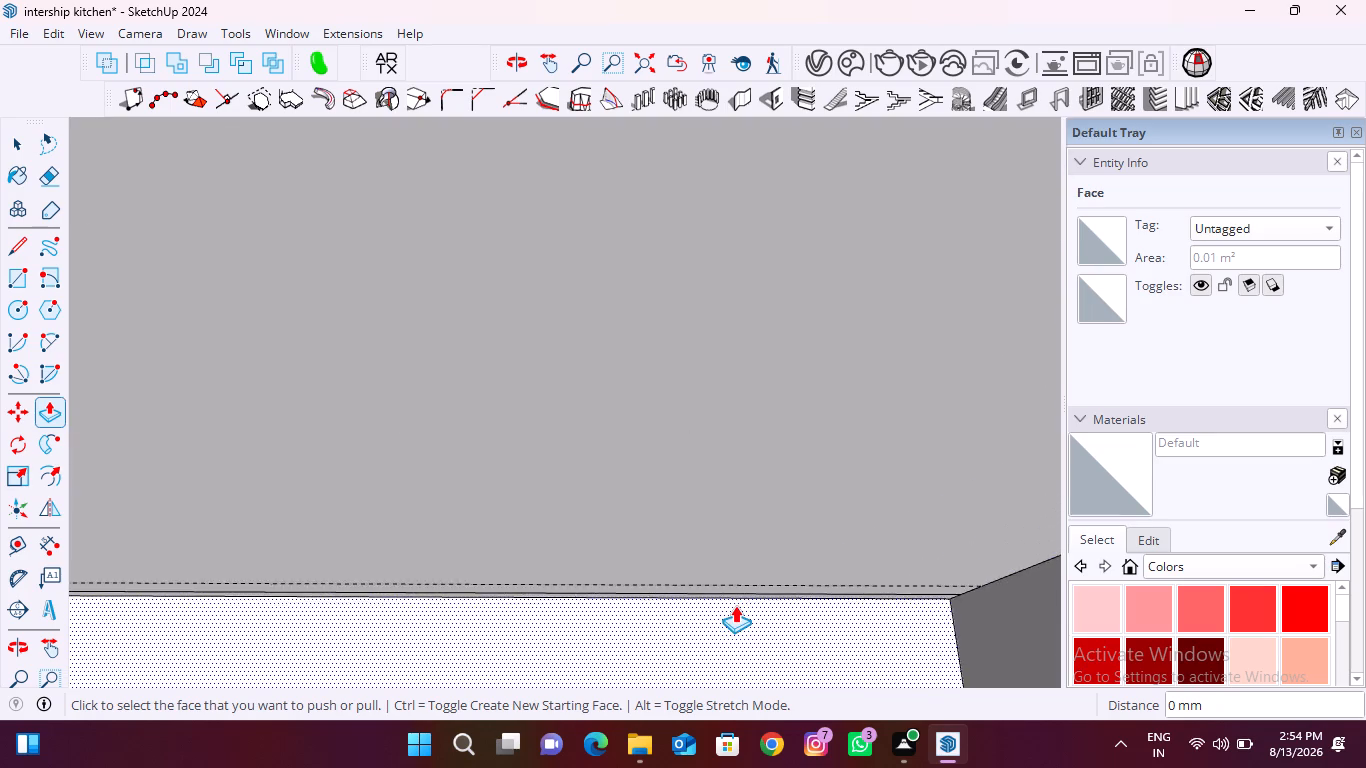
{"action": "scroll", "coordinate": [735, 605], "scroll_direction": "up", "scroll_amount": 4}
{"action": "double_click", "coordinate": [740, 587]}
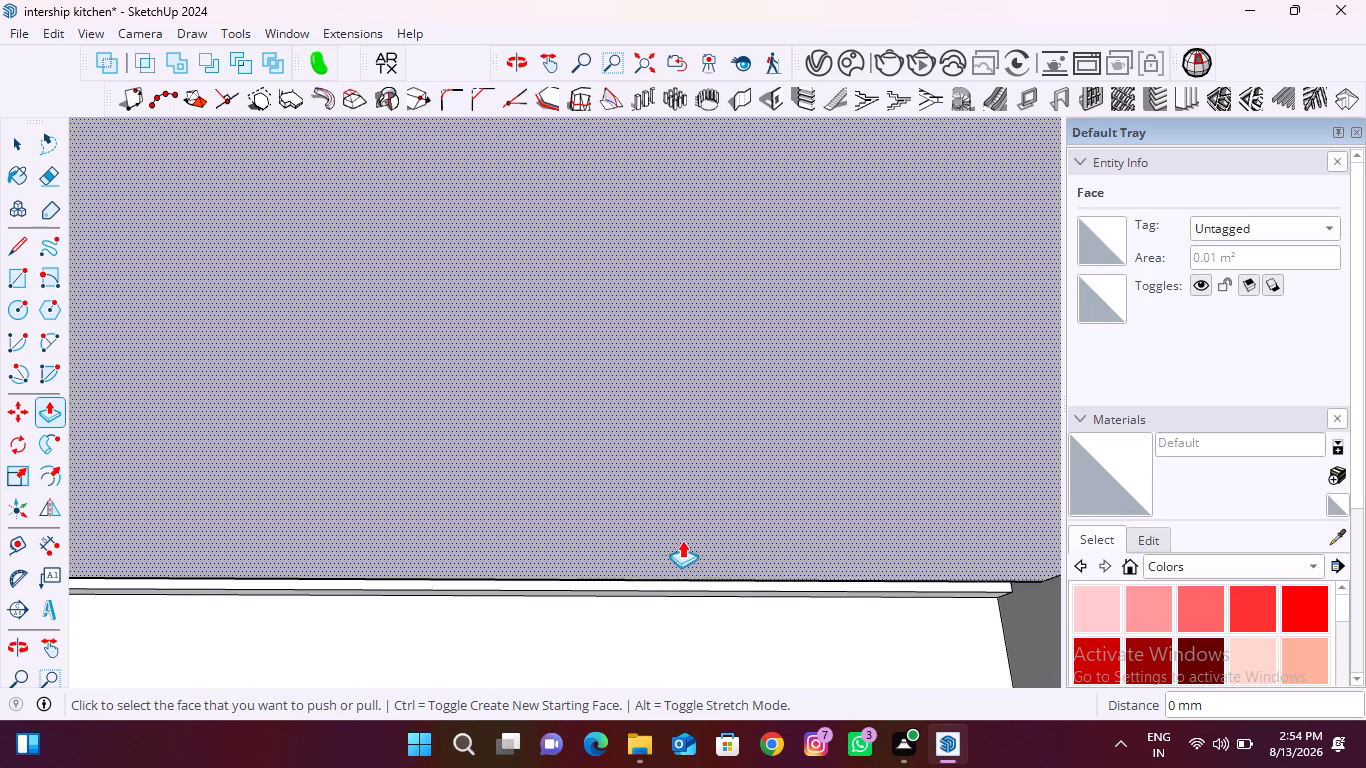
{"action": "key", "text": "space"}
Delete all guides inside the cabinet group, and after leaving the group, in the rest of the model.
{"action": "scroll", "coordinate": [644, 497], "scroll_direction": "down", "scroll_amount": 20}
{"action": "scroll", "coordinate": [644, 497], "scroll_direction": "down", "scroll_amount": 18}
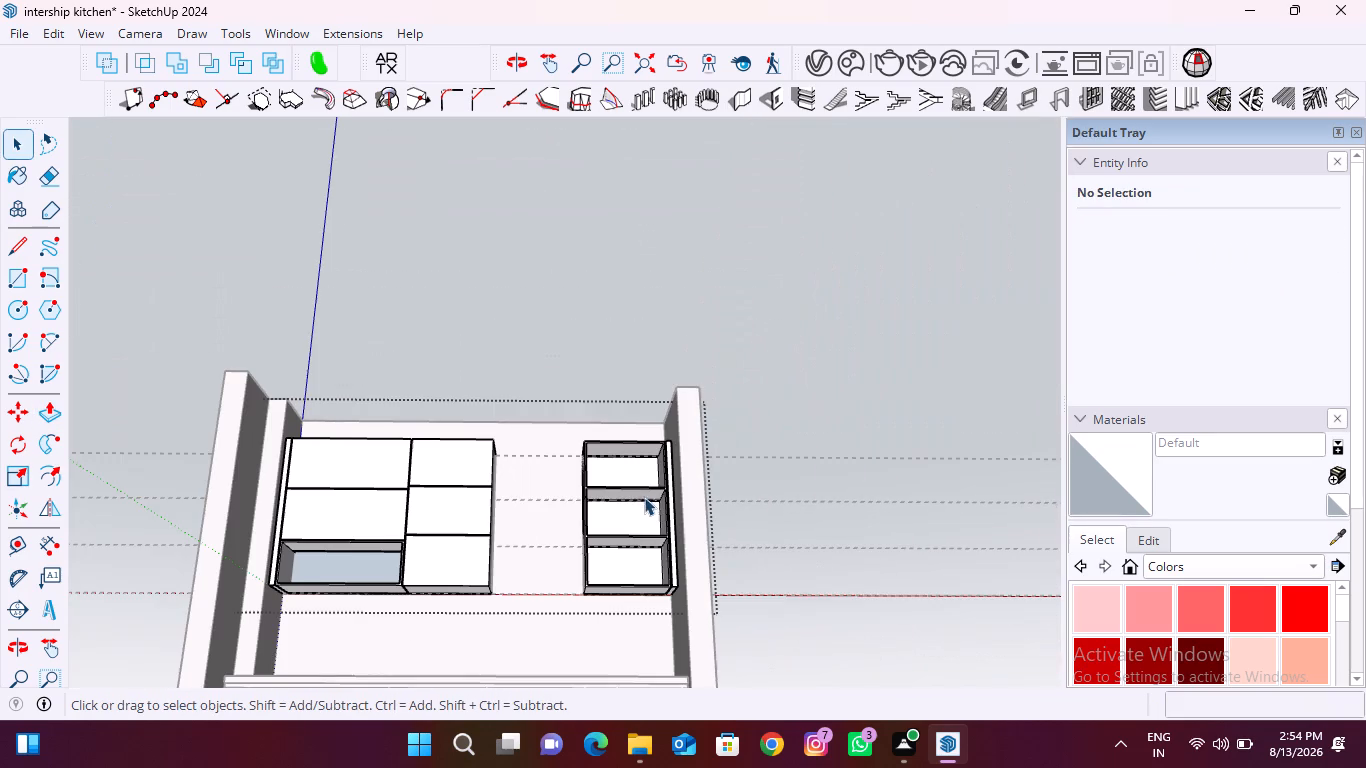
{"action": "left_click", "coordinate": [103, 32]}
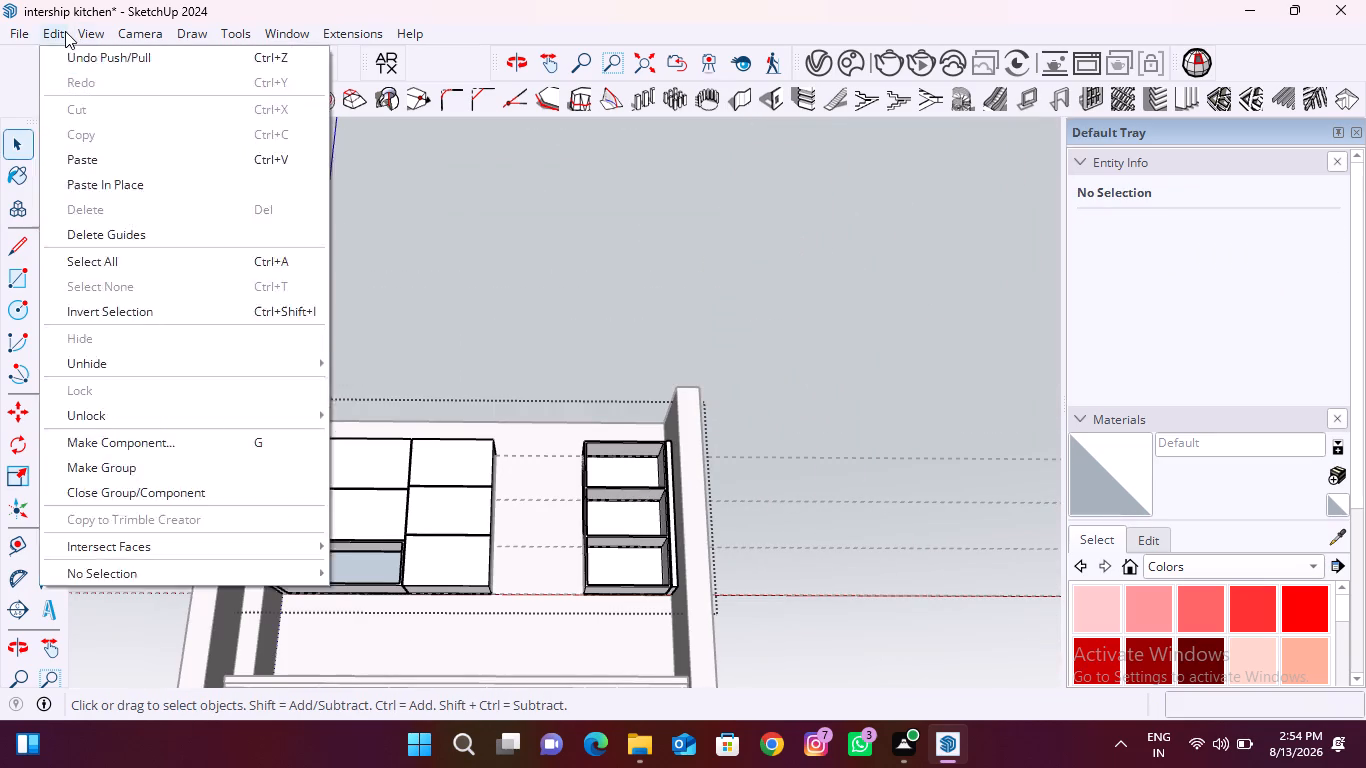
{"action": "left_click", "coordinate": [65, 31]}
{"action": "left_click", "coordinate": [56, 40]}
{"action": "left_click", "coordinate": [137, 227]}
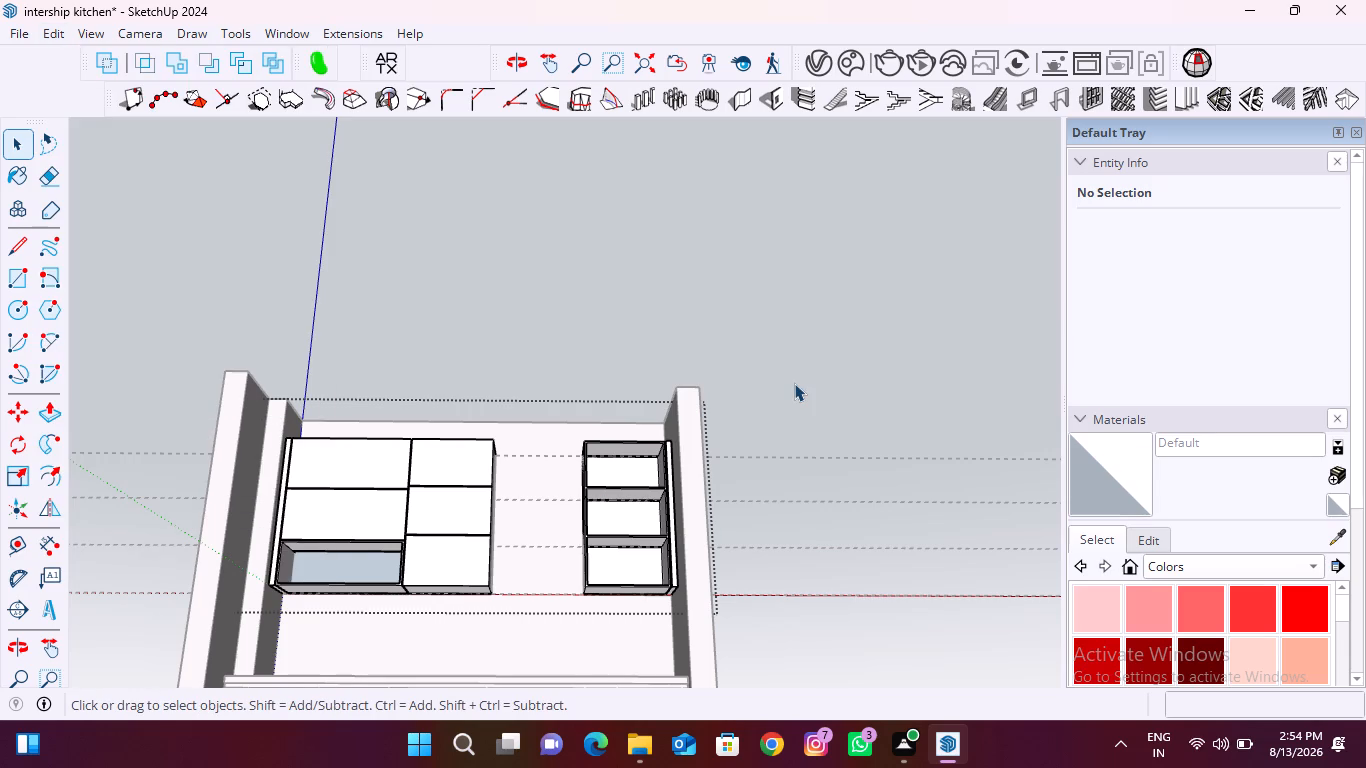
{"action": "left_click", "coordinate": [794, 383]}
{"action": "left_click", "coordinate": [46, 35]}
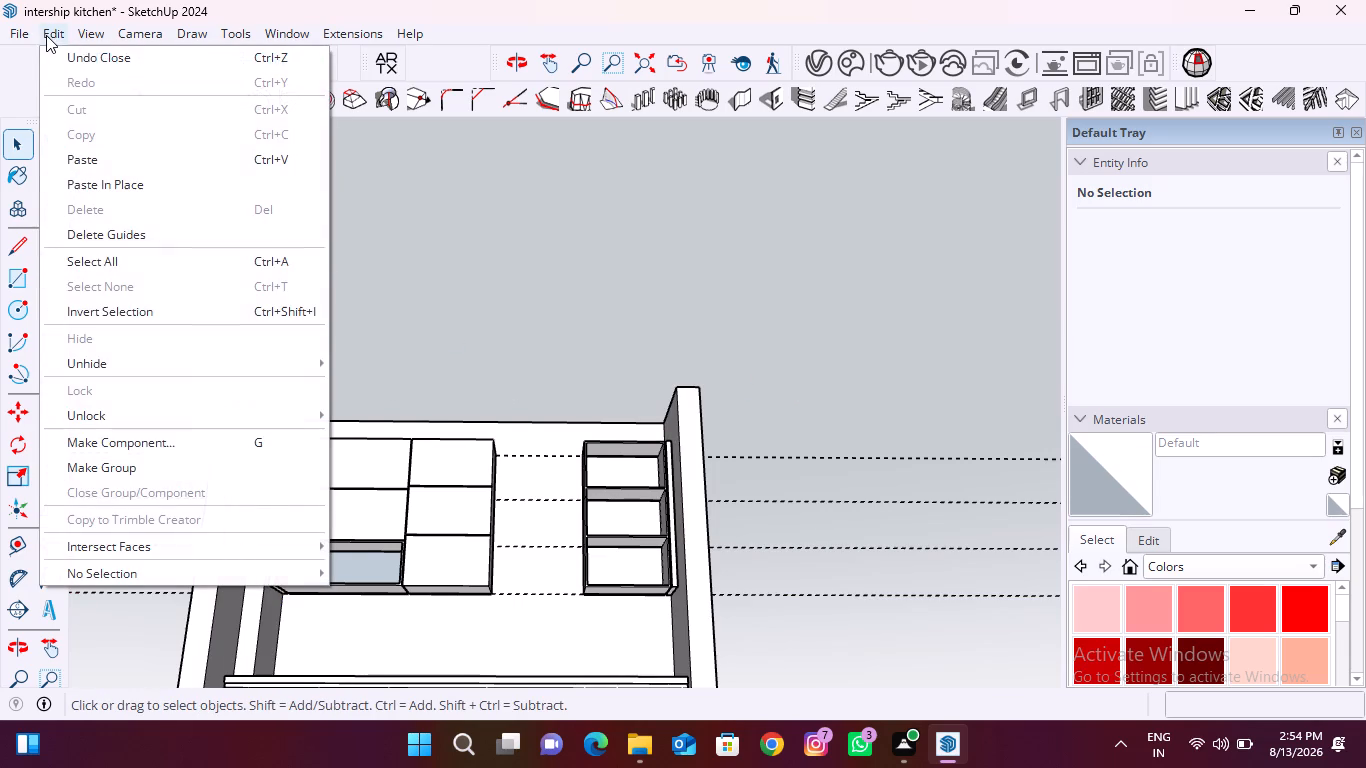
{"action": "left_click", "coordinate": [167, 235]}
{"action": "left_click", "coordinate": [847, 324]}
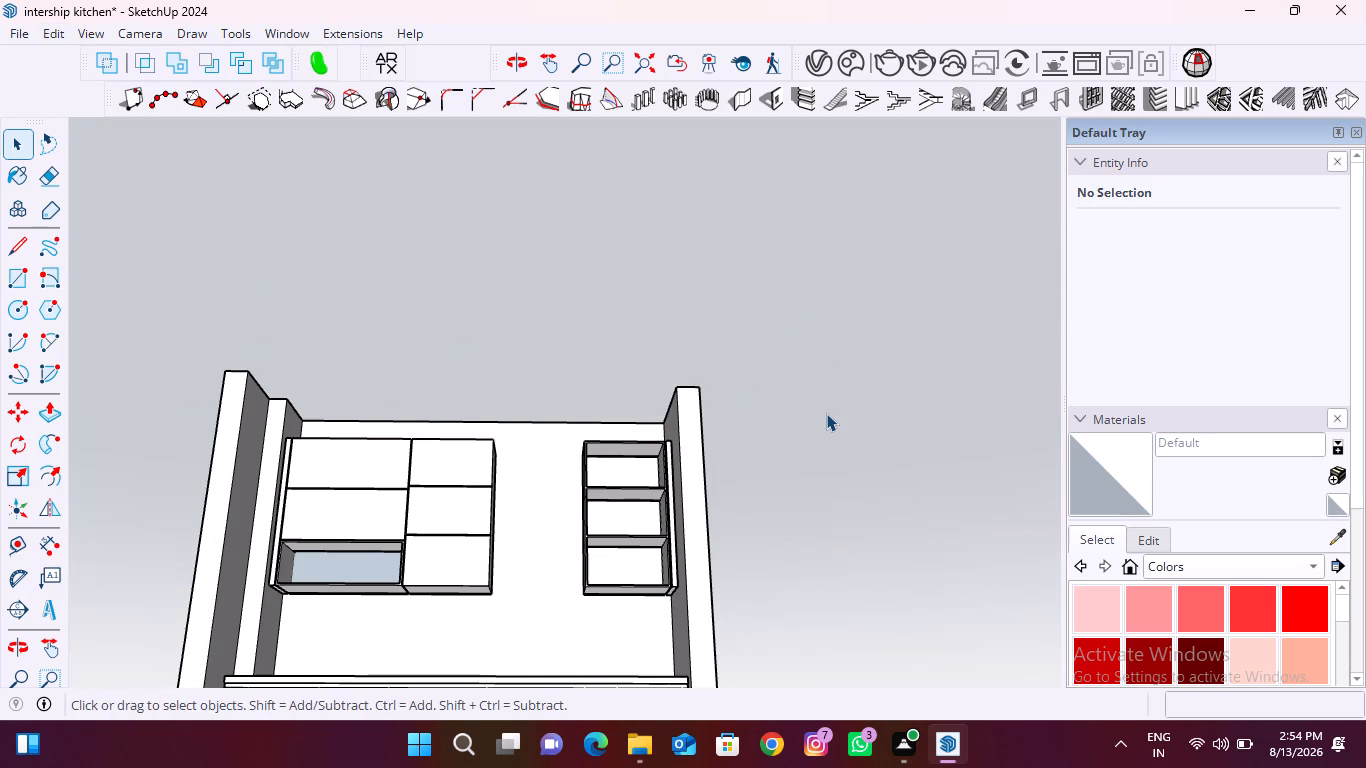
Open the cabinet group and draw a 1030 × 573 mm rectangle over the front outline of the three-compartment cabinet.
{"action": "middle_click_drag", "start_coordinate": [645, 592], "coordinate": [641, 677]}
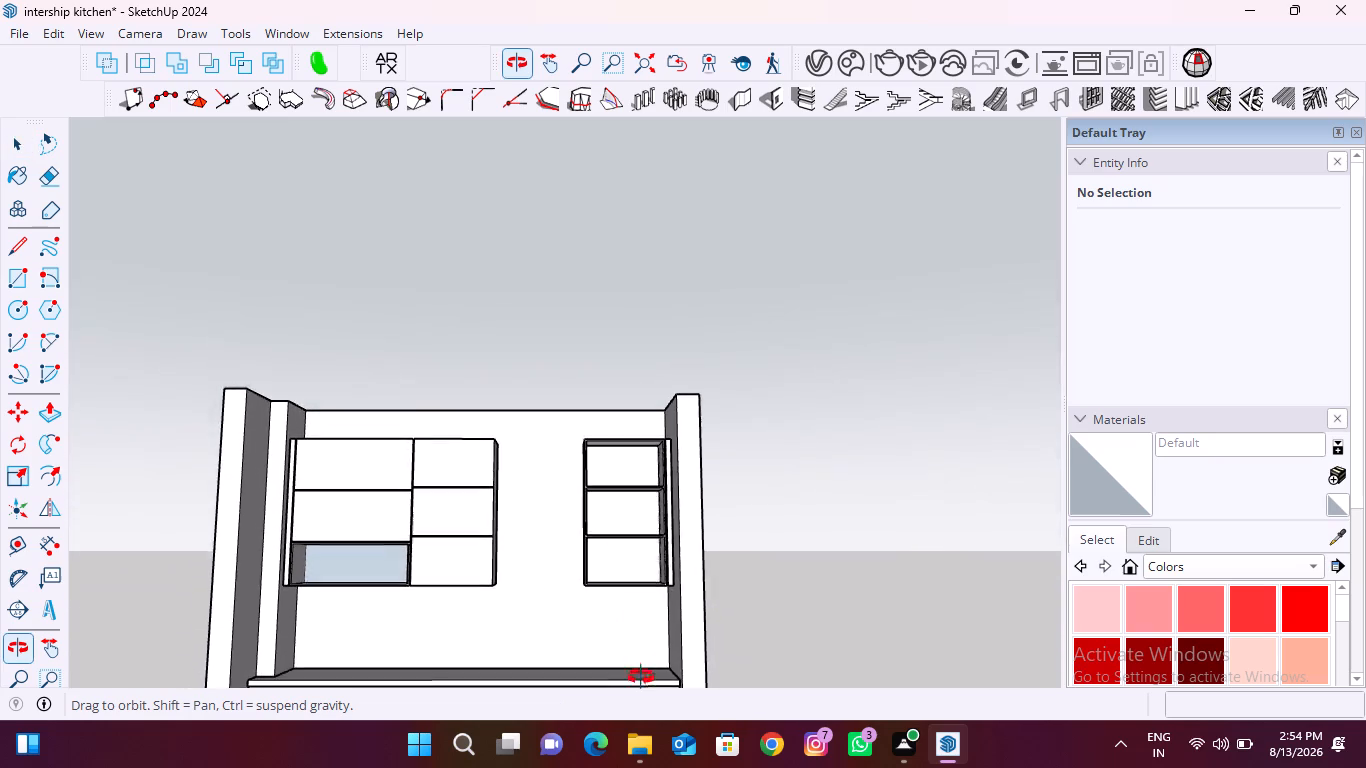
{"action": "middle_click_drag", "start_coordinate": [641, 677], "coordinate": [650, 698]}
{"action": "scroll", "coordinate": [632, 562], "scroll_direction": "up", "scroll_amount": 9}
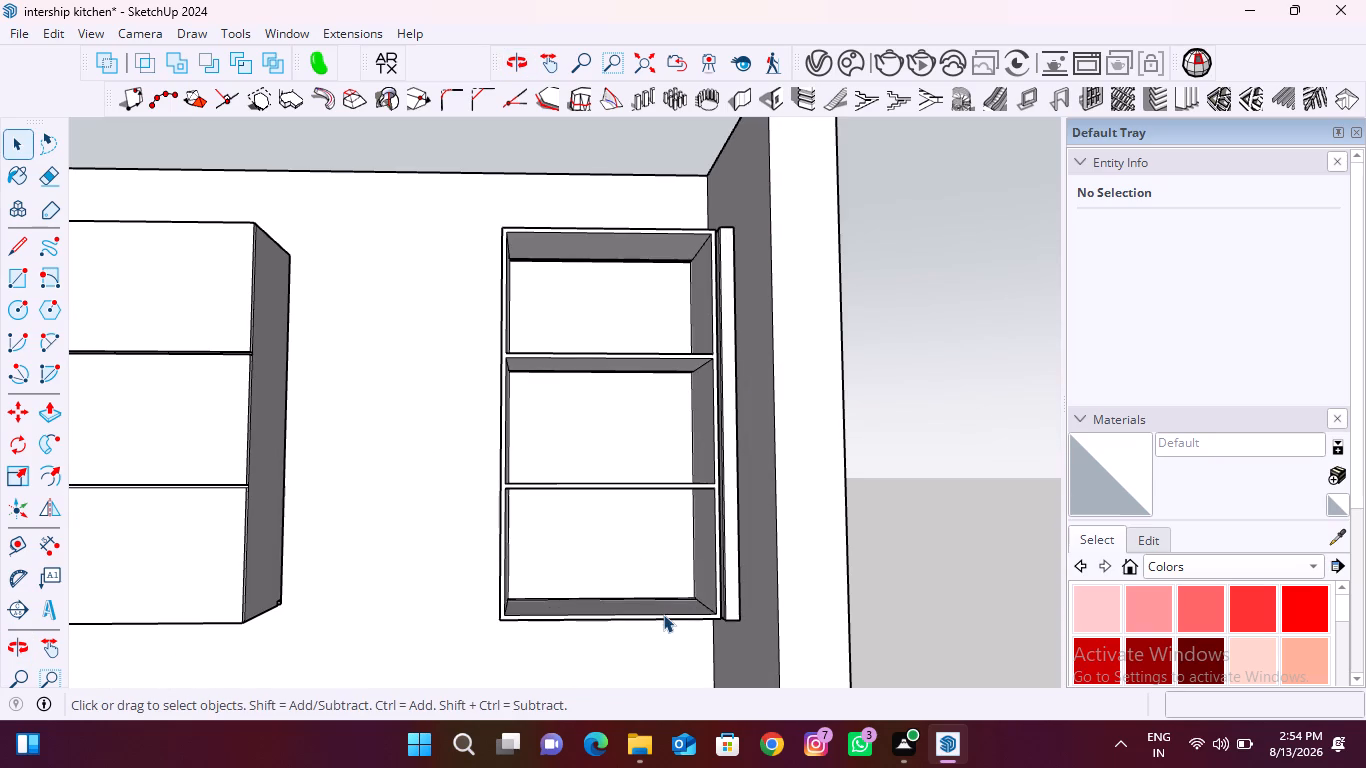
{"action": "left_click", "coordinate": [666, 612]}
{"action": "double_click", "coordinate": [666, 612]}
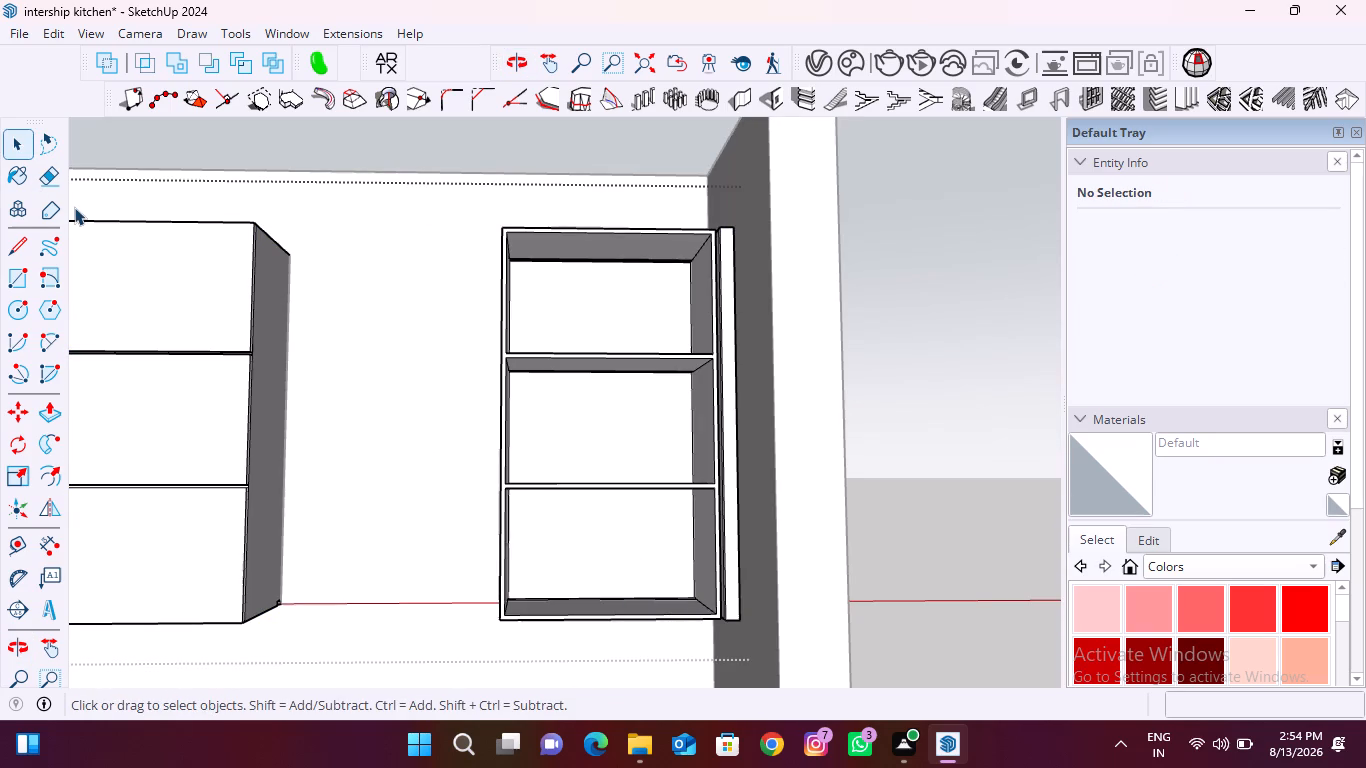
{"action": "key", "text": "r"}
{"action": "left_click", "coordinate": [498, 227]}
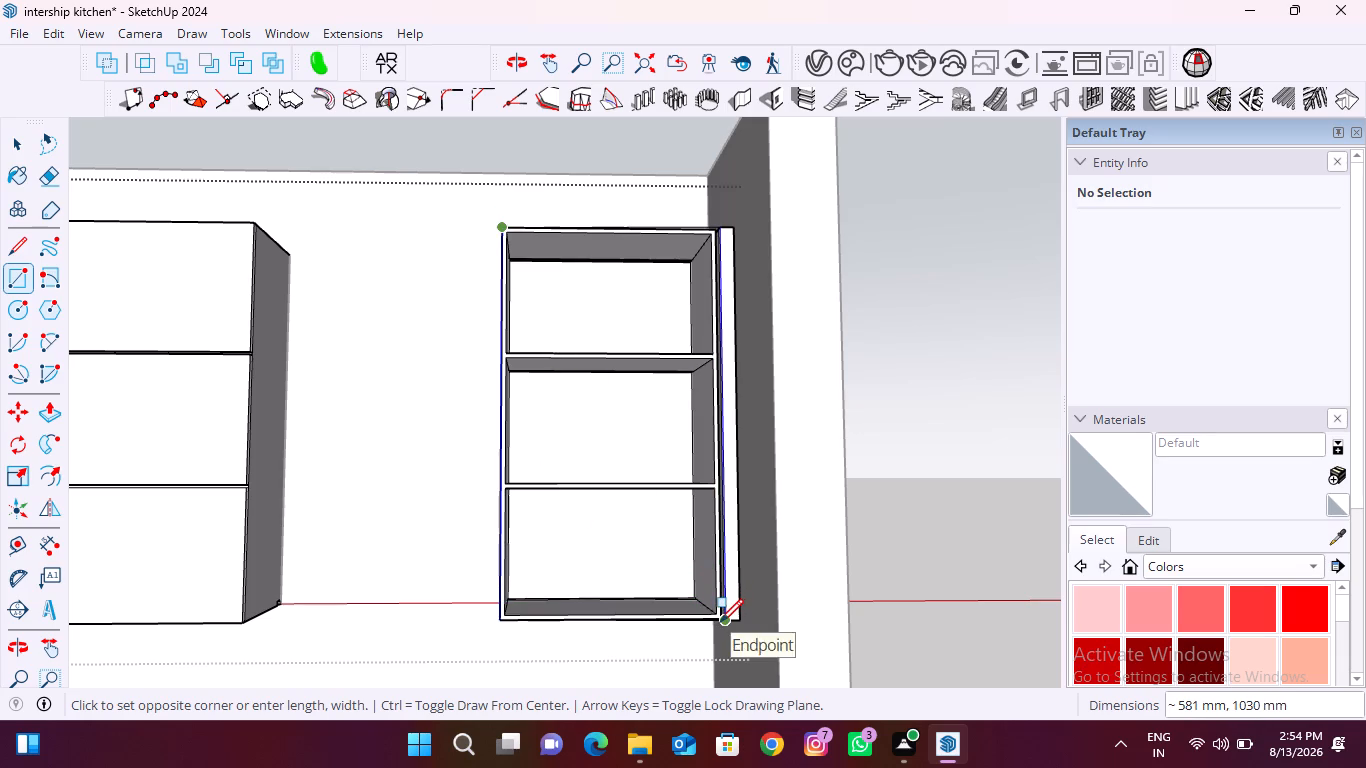
{"action": "scroll", "coordinate": [717, 622], "scroll_direction": "up", "scroll_amount": 8}
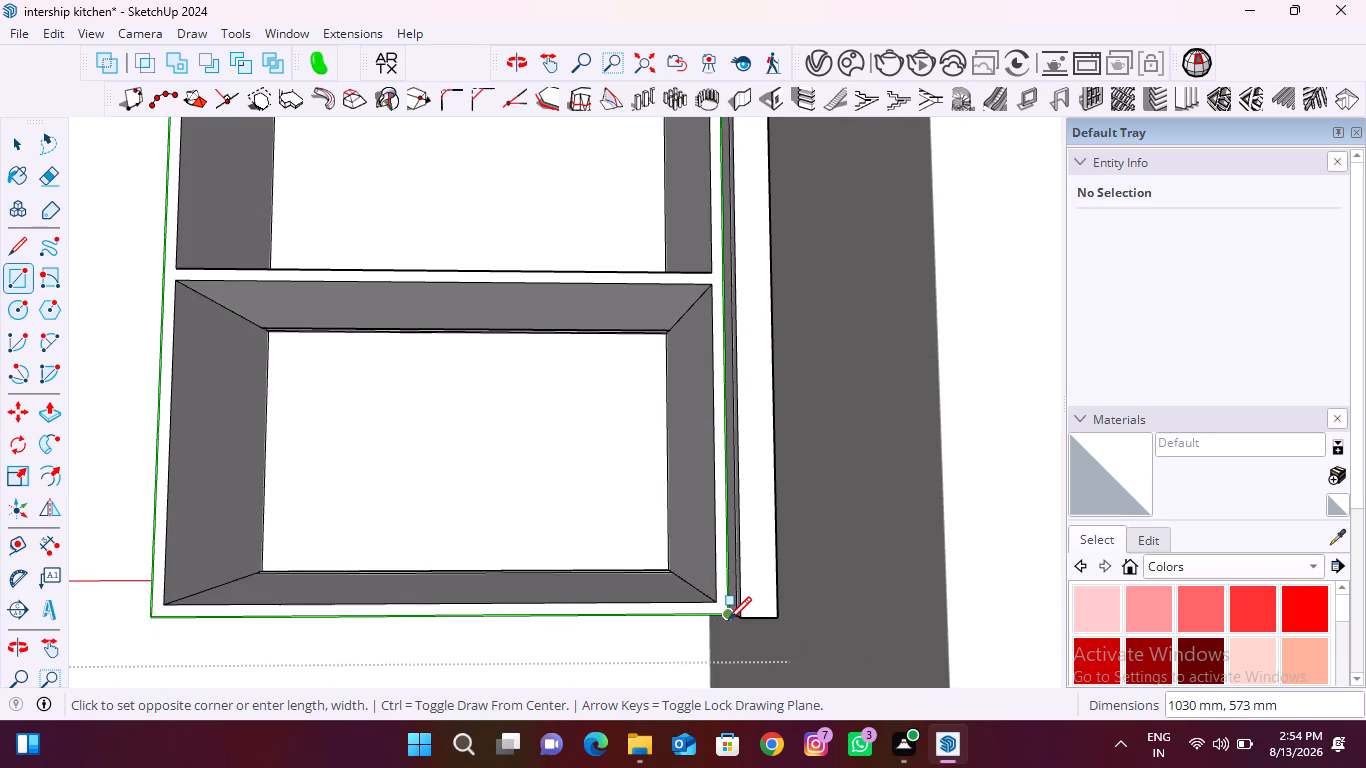
{"action": "left_click", "coordinate": [728, 620]}
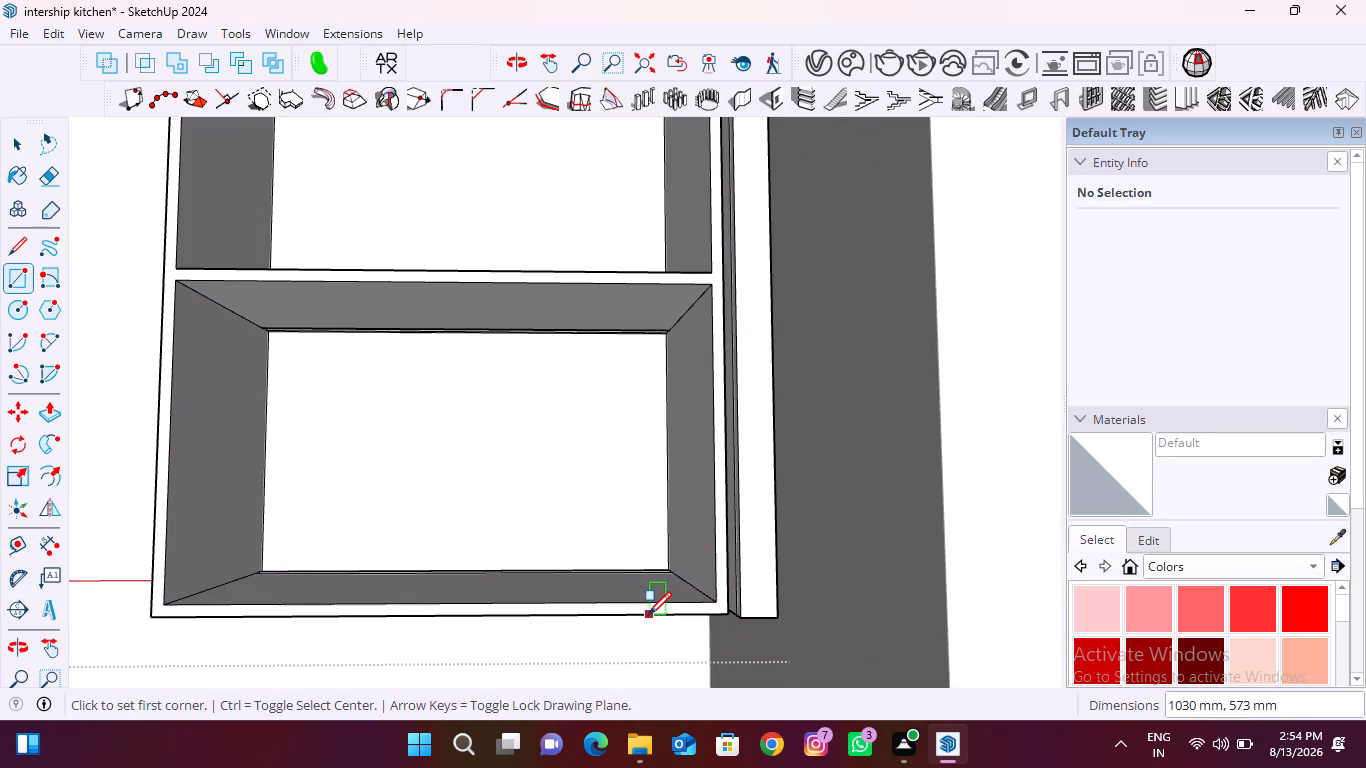
{"action": "key", "text": "space"}
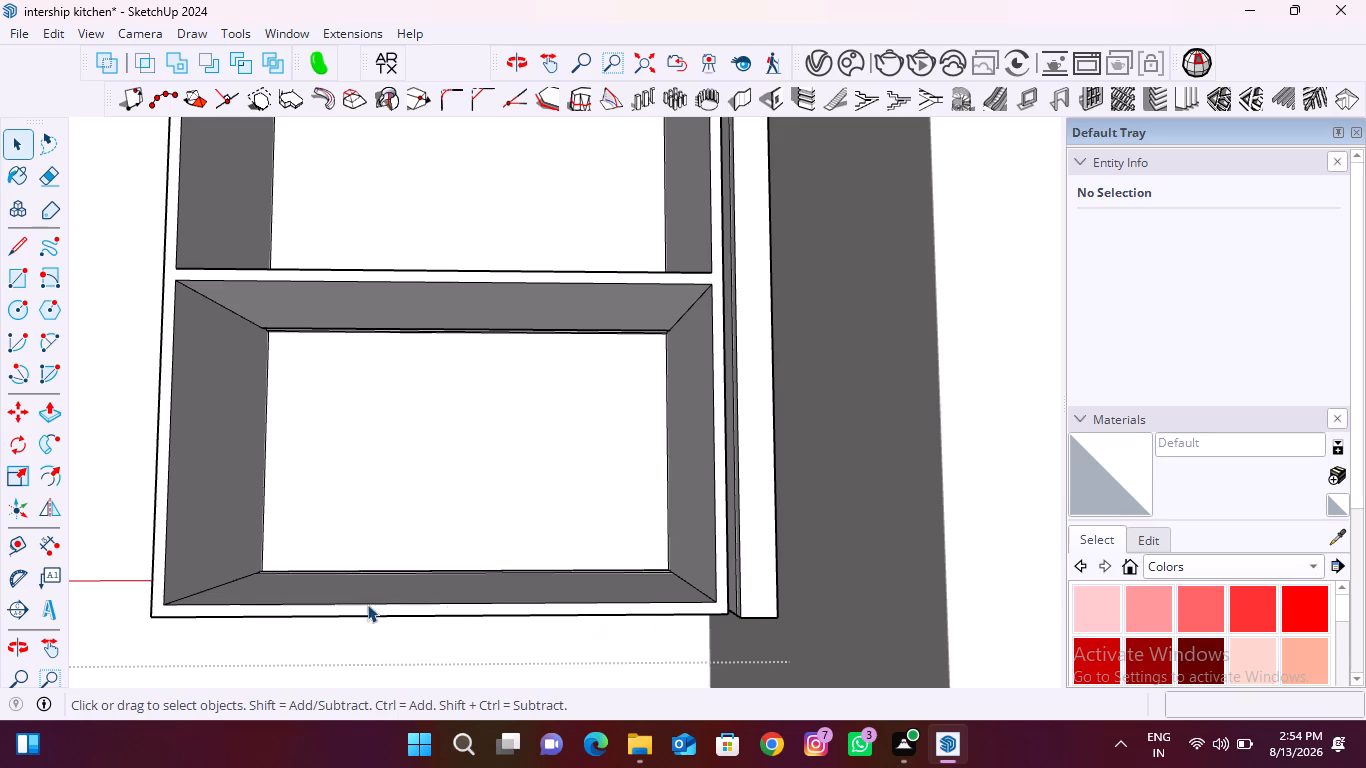
Copy the four outer front edges of the three-compartment cabinet about 3 m along the red axis, beyond the side wall.
{"action": "left_click", "coordinate": [237, 616]}
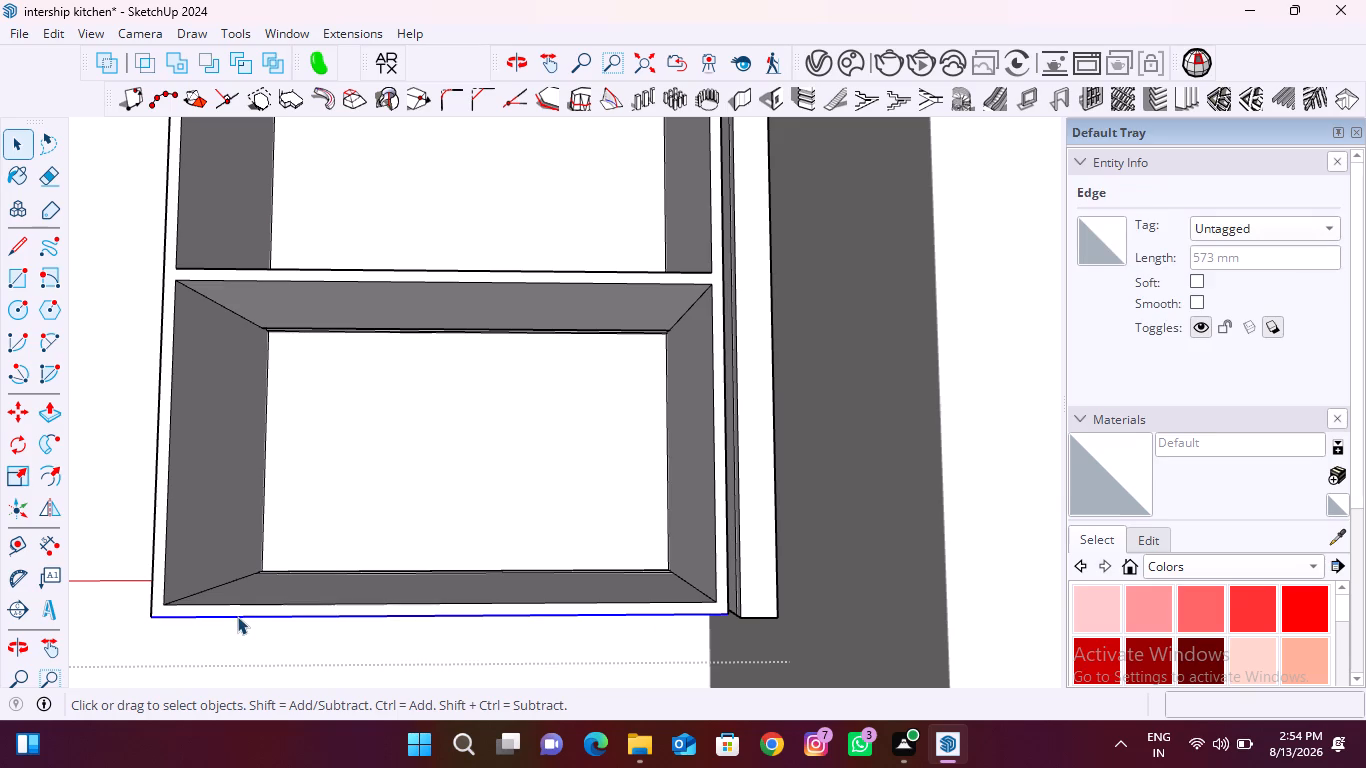
{"action": "left_click", "coordinate": [151, 578], "text": "shift"}
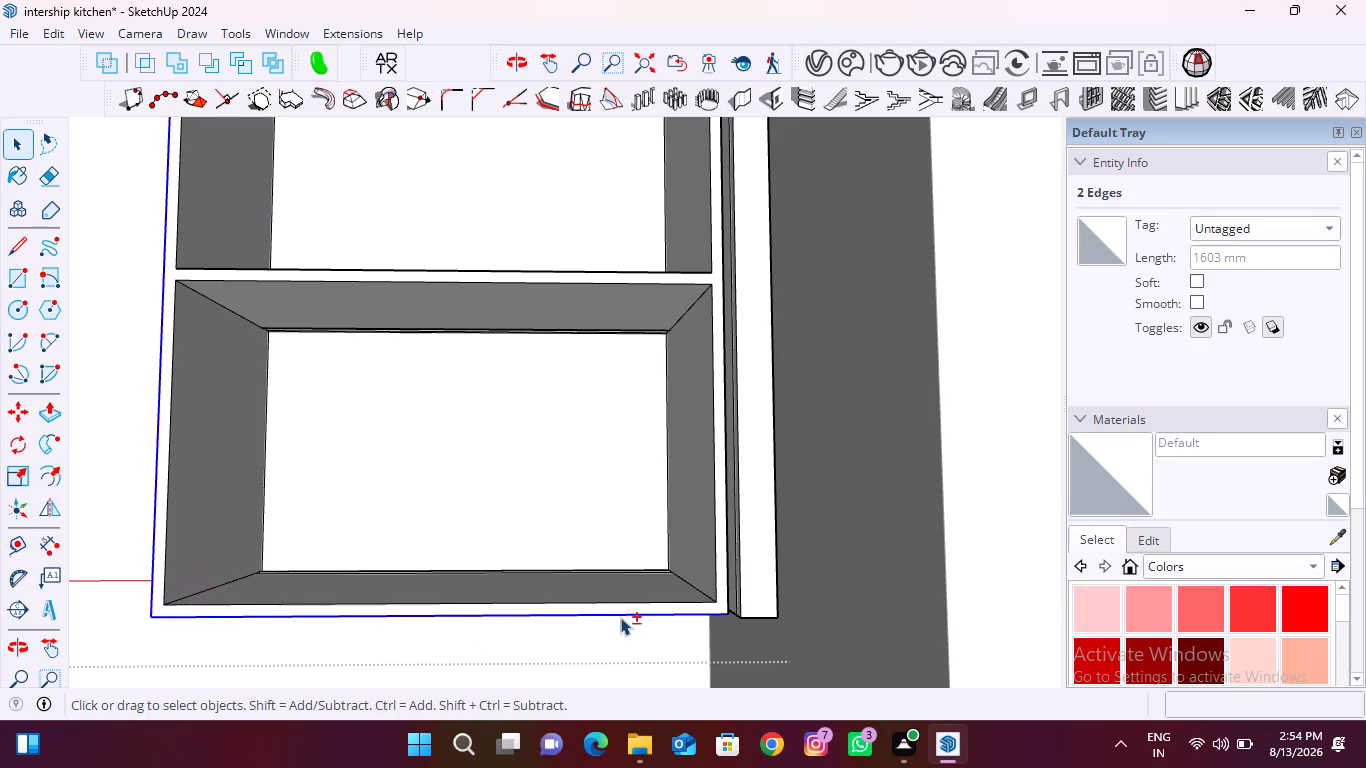
{"action": "left_click", "coordinate": [729, 582], "text": "shift"}
{"action": "scroll", "coordinate": [639, 660], "scroll_direction": "down", "scroll_amount": 7}
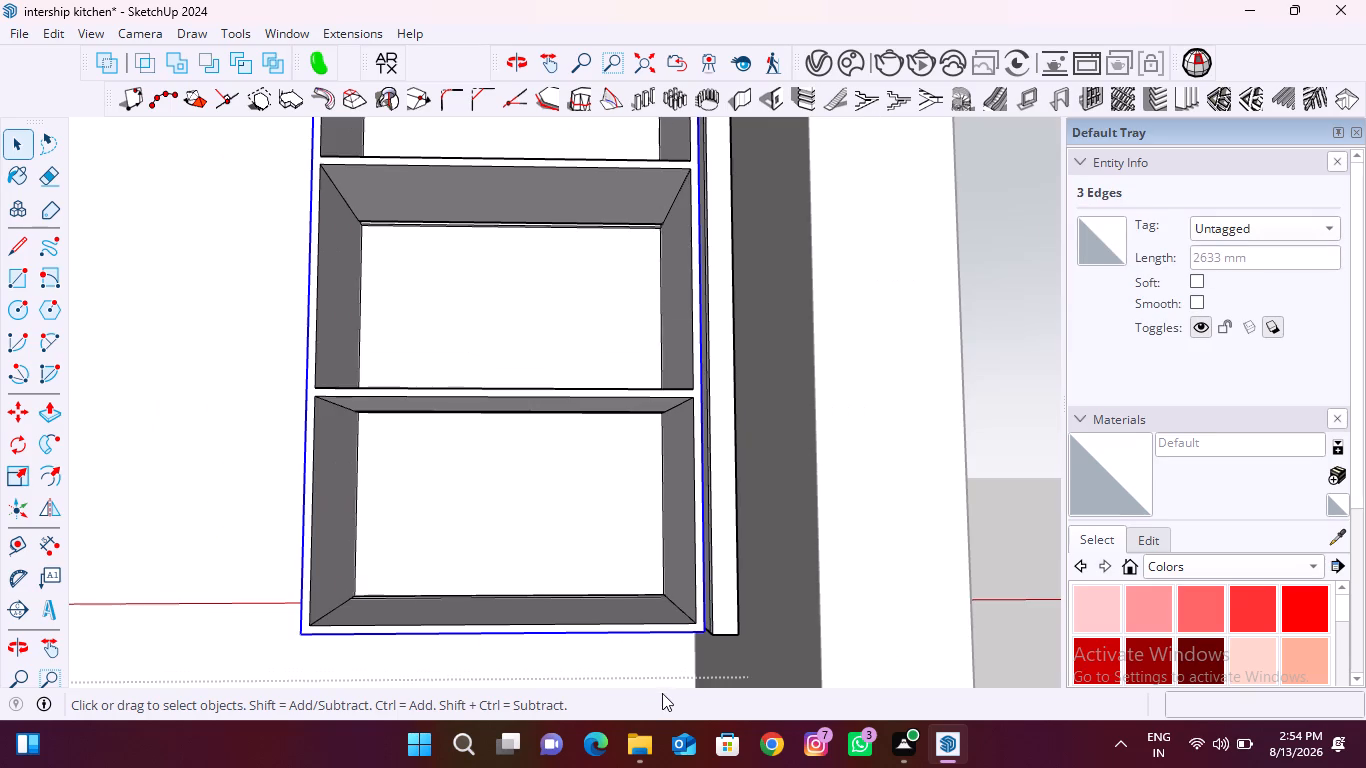
{"action": "scroll", "coordinate": [662, 693], "scroll_direction": "down", "scroll_amount": 4}
{"action": "scroll", "coordinate": [597, 596], "scroll_direction": "down", "scroll_amount": 8}
{"action": "scroll", "coordinate": [554, 241], "scroll_direction": "up", "scroll_amount": 4}
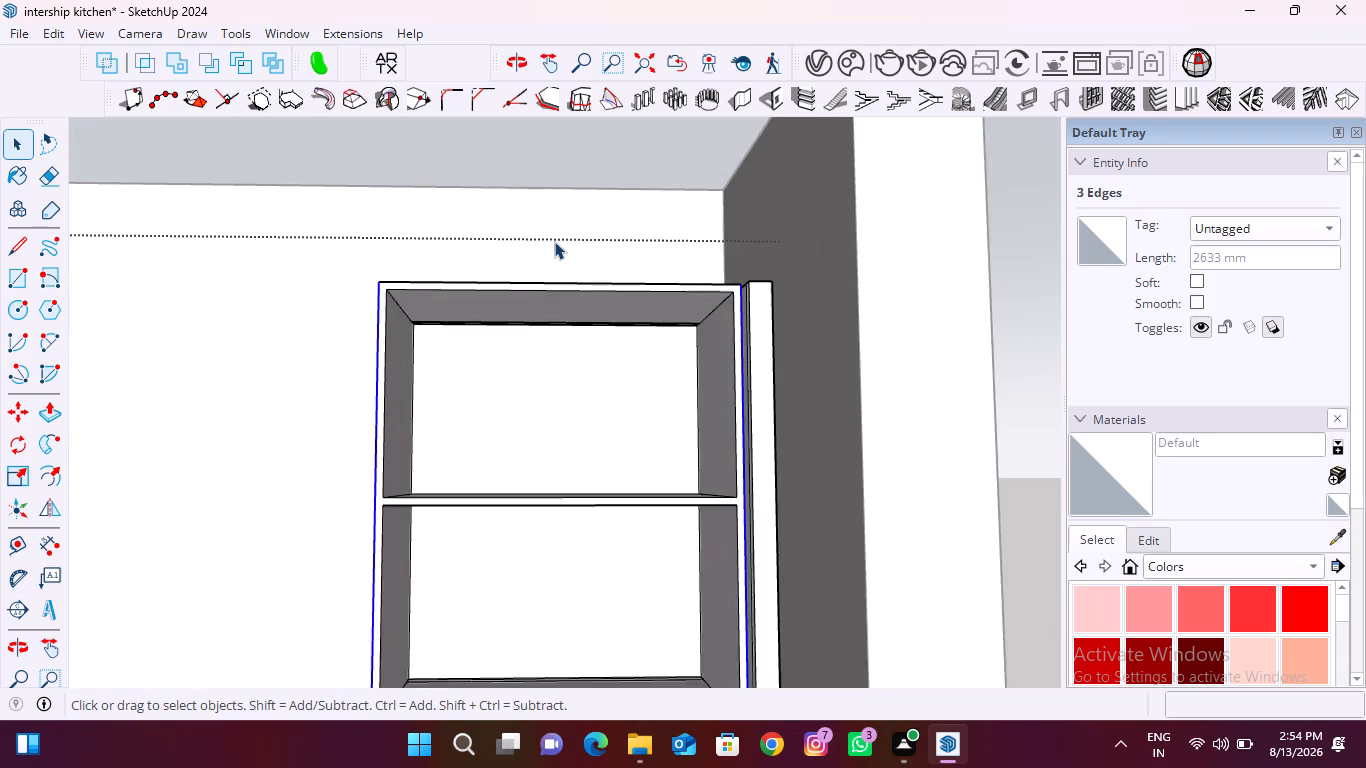
{"action": "scroll", "coordinate": [554, 241], "scroll_direction": "up", "scroll_amount": 3}
{"action": "left_click", "coordinate": [548, 294], "text": "shift"}
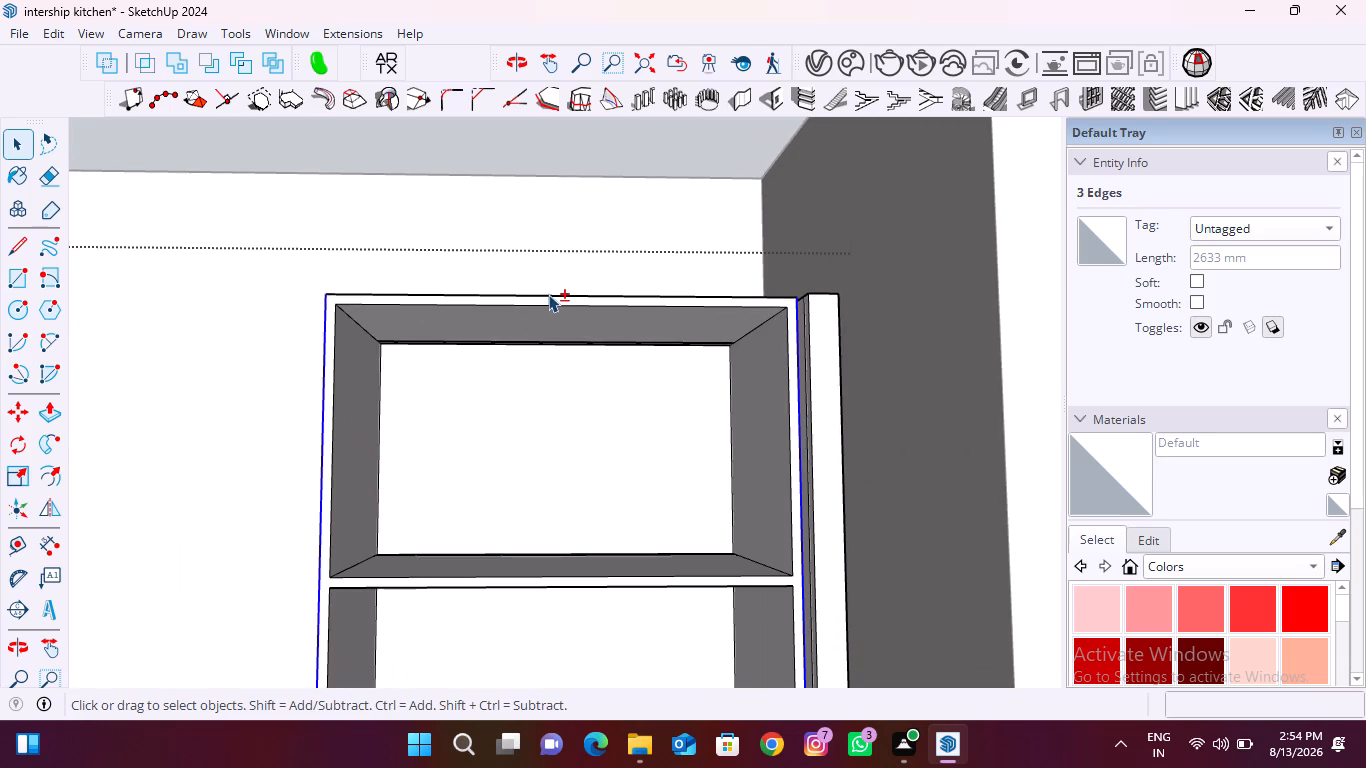
{"action": "scroll", "coordinate": [420, 286], "scroll_direction": "down", "scroll_amount": 2}
{"action": "key", "text": "m"}
{"action": "scroll", "coordinate": [384, 288], "scroll_direction": "down", "scroll_amount": 7}
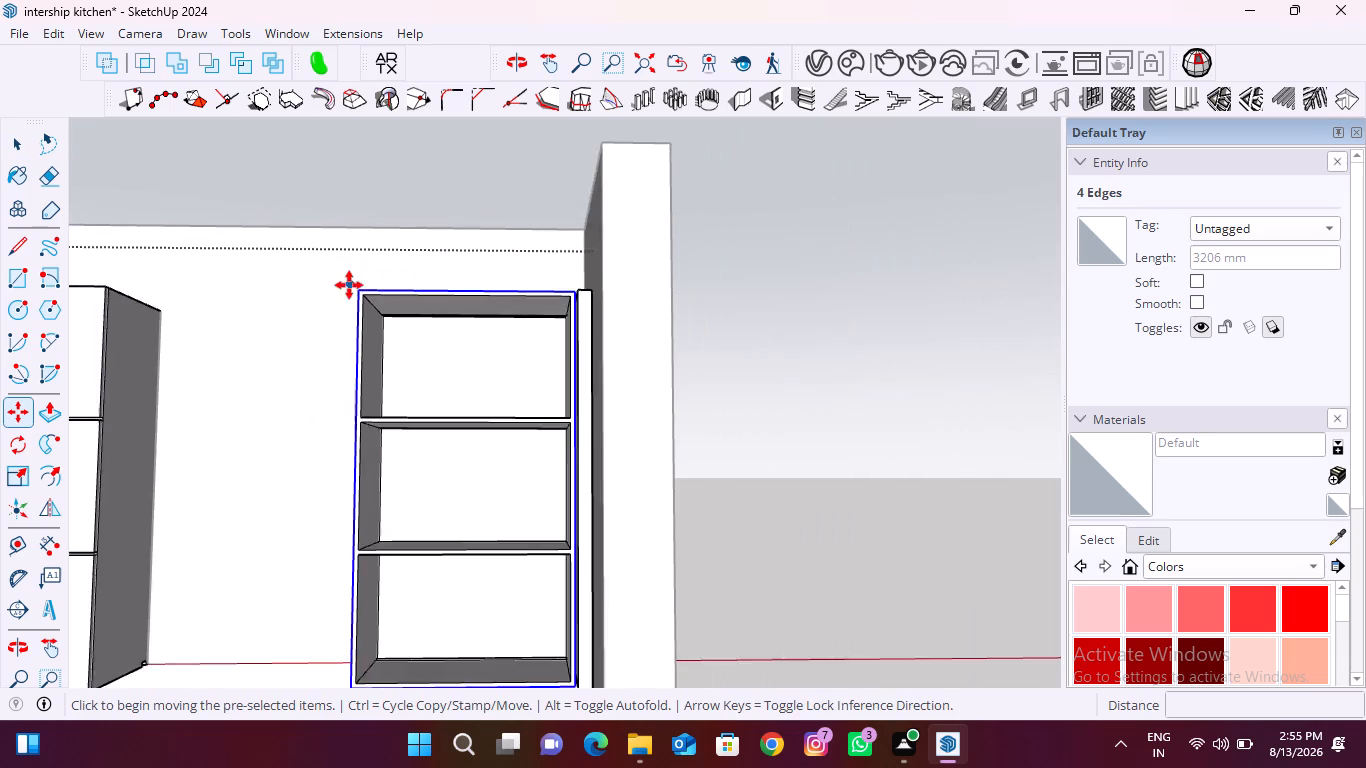
{"action": "scroll", "coordinate": [524, 625], "scroll_direction": "up", "scroll_amount": 5}
{"action": "left_click", "coordinate": [534, 599]}
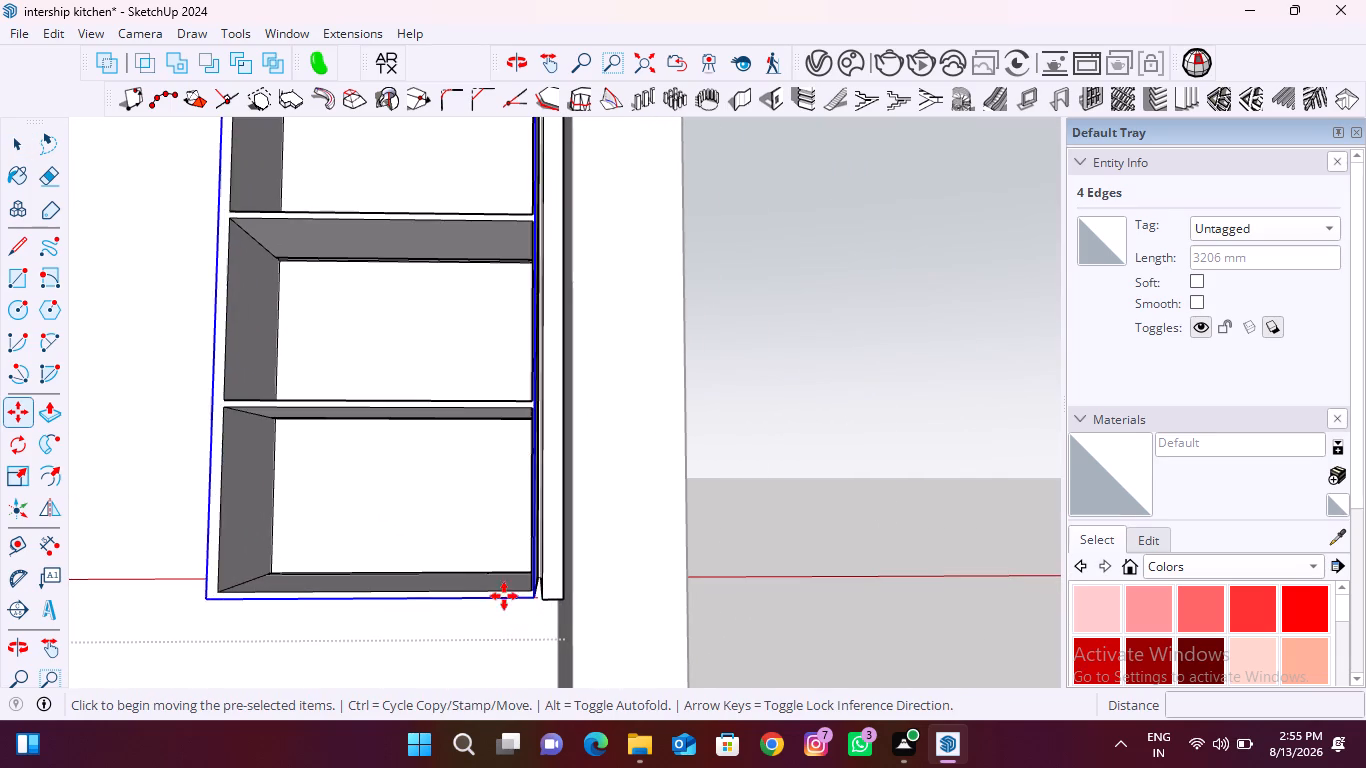
{"action": "scroll", "coordinate": [373, 603], "scroll_direction": "down", "scroll_amount": 16}
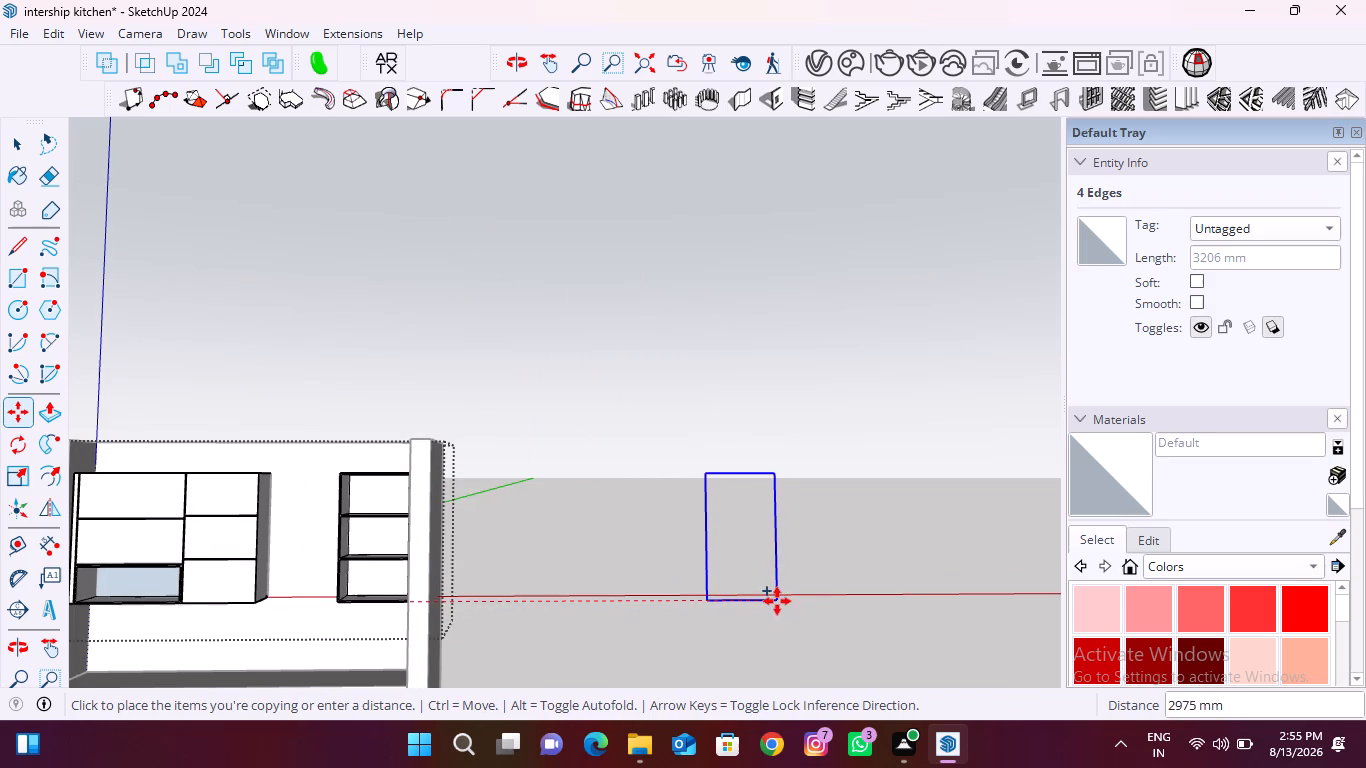
{"action": "left_click", "coordinate": [783, 600]}
{"action": "key", "text": "space"}
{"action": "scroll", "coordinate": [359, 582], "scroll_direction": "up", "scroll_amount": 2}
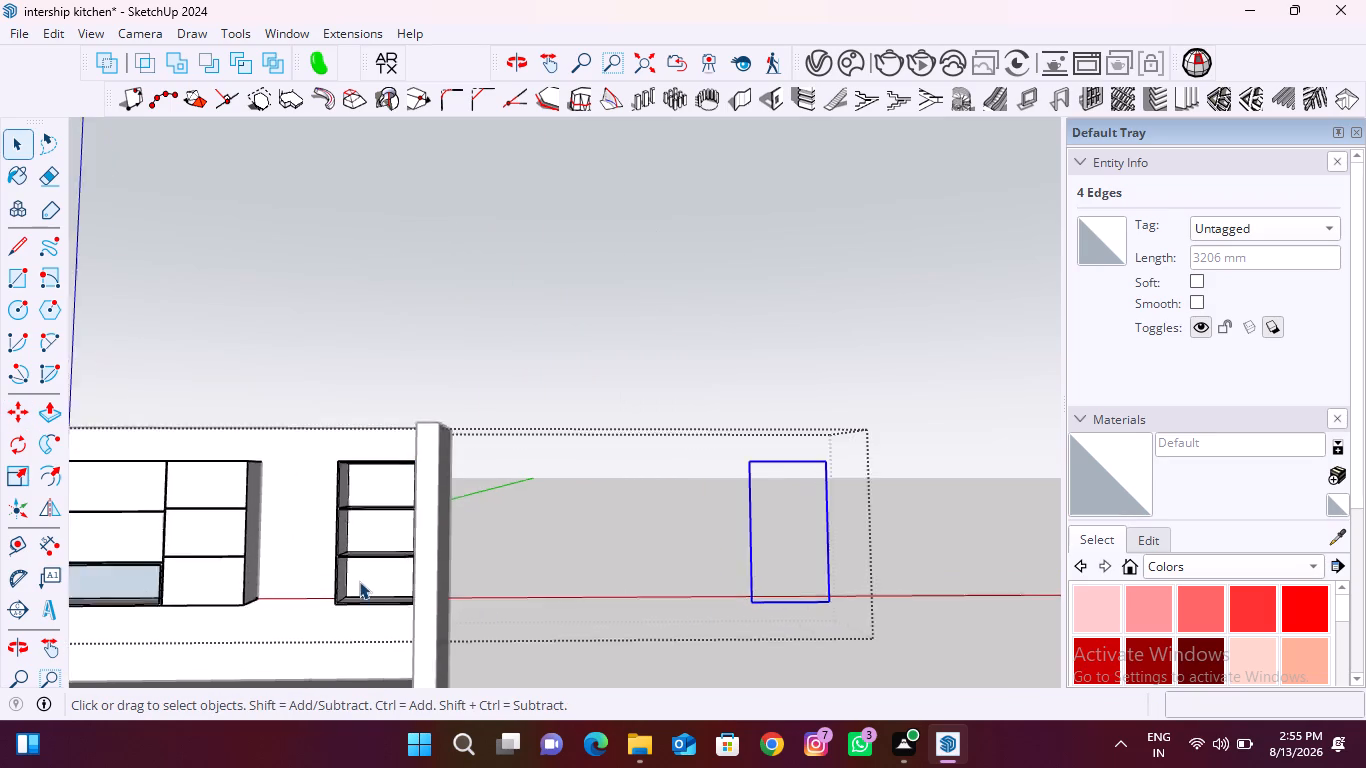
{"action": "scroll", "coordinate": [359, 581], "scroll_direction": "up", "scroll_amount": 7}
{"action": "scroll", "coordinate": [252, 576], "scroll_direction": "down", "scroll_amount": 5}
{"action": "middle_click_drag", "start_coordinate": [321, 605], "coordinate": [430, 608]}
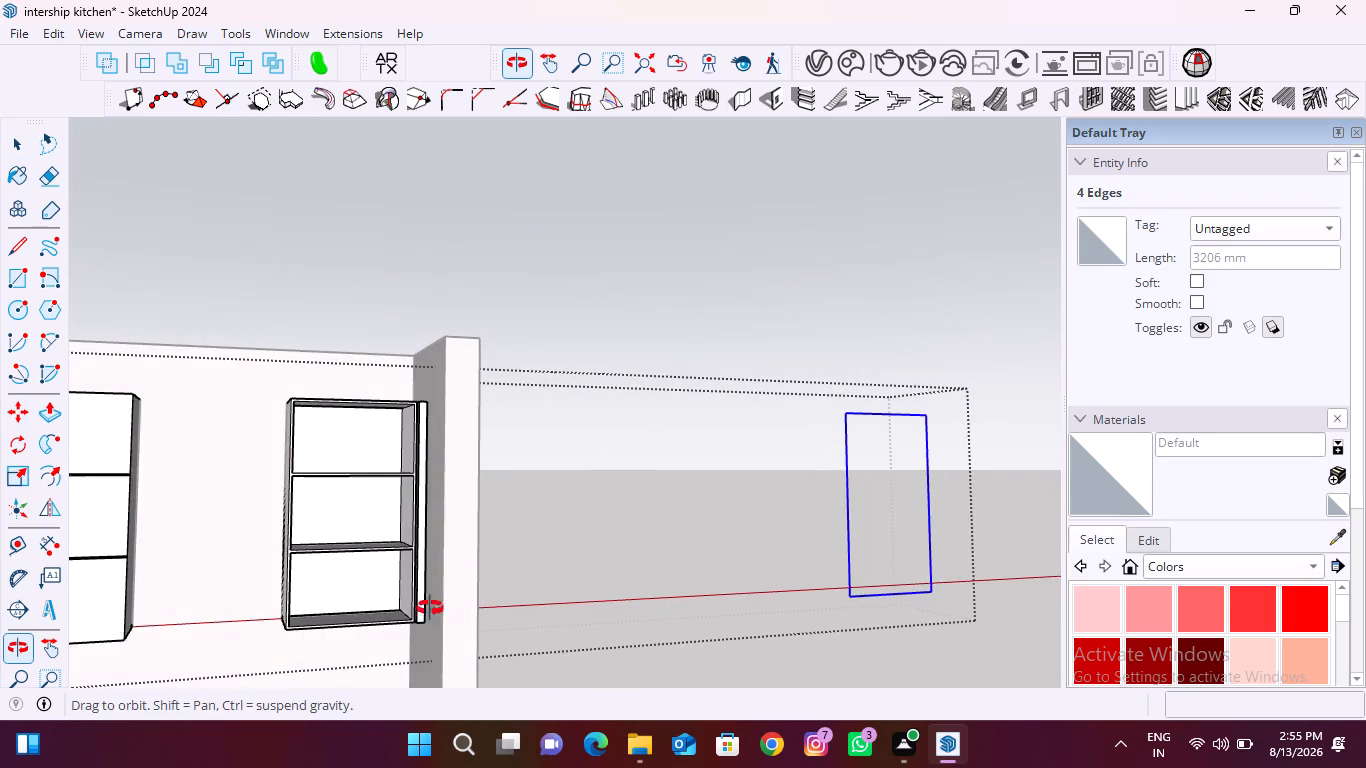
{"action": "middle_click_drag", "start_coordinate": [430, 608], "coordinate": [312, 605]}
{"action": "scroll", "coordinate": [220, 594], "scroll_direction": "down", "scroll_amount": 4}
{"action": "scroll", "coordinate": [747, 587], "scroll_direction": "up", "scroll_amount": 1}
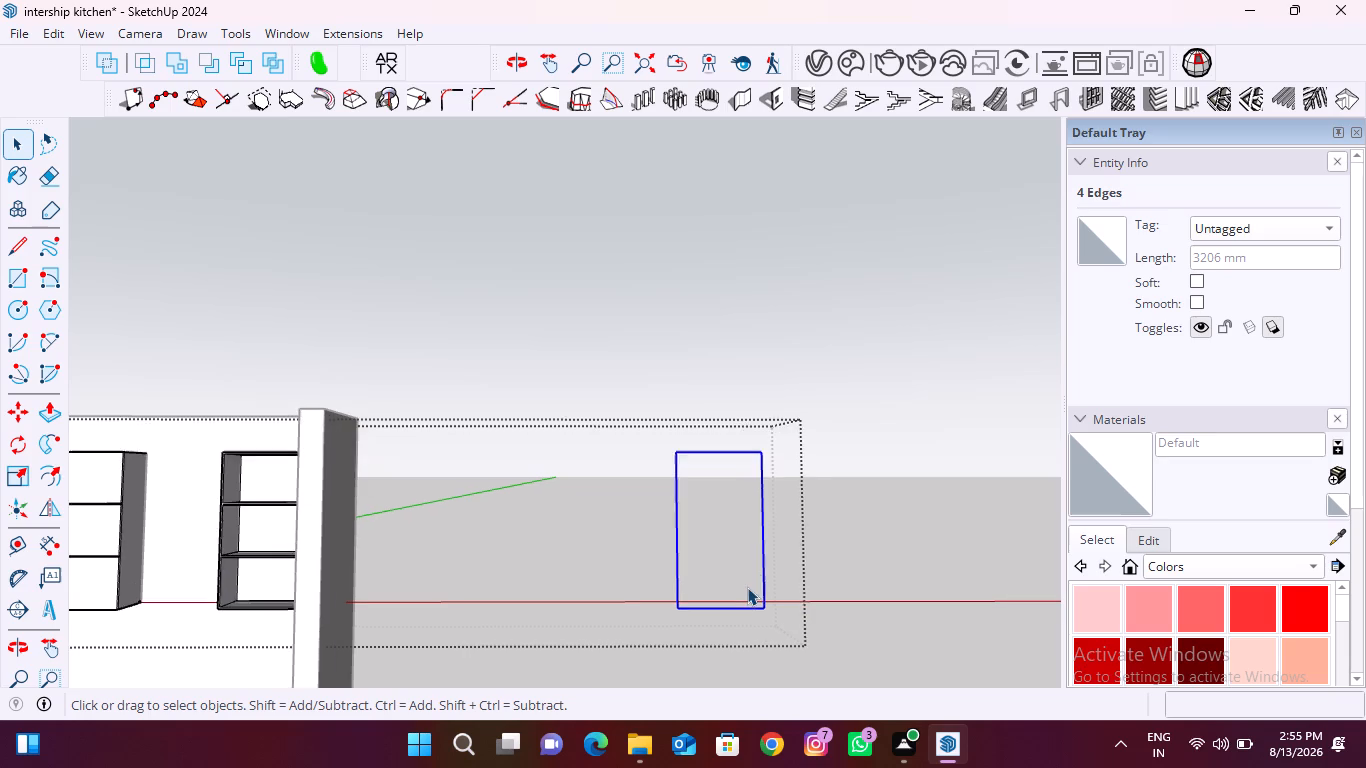
Draw a 573 × 1030 mm rectangle over the copied outline beyond the side wall, from its upper corner to the opposite lower corner.
{"action": "scroll", "coordinate": [747, 587], "scroll_direction": "up", "scroll_amount": 9}
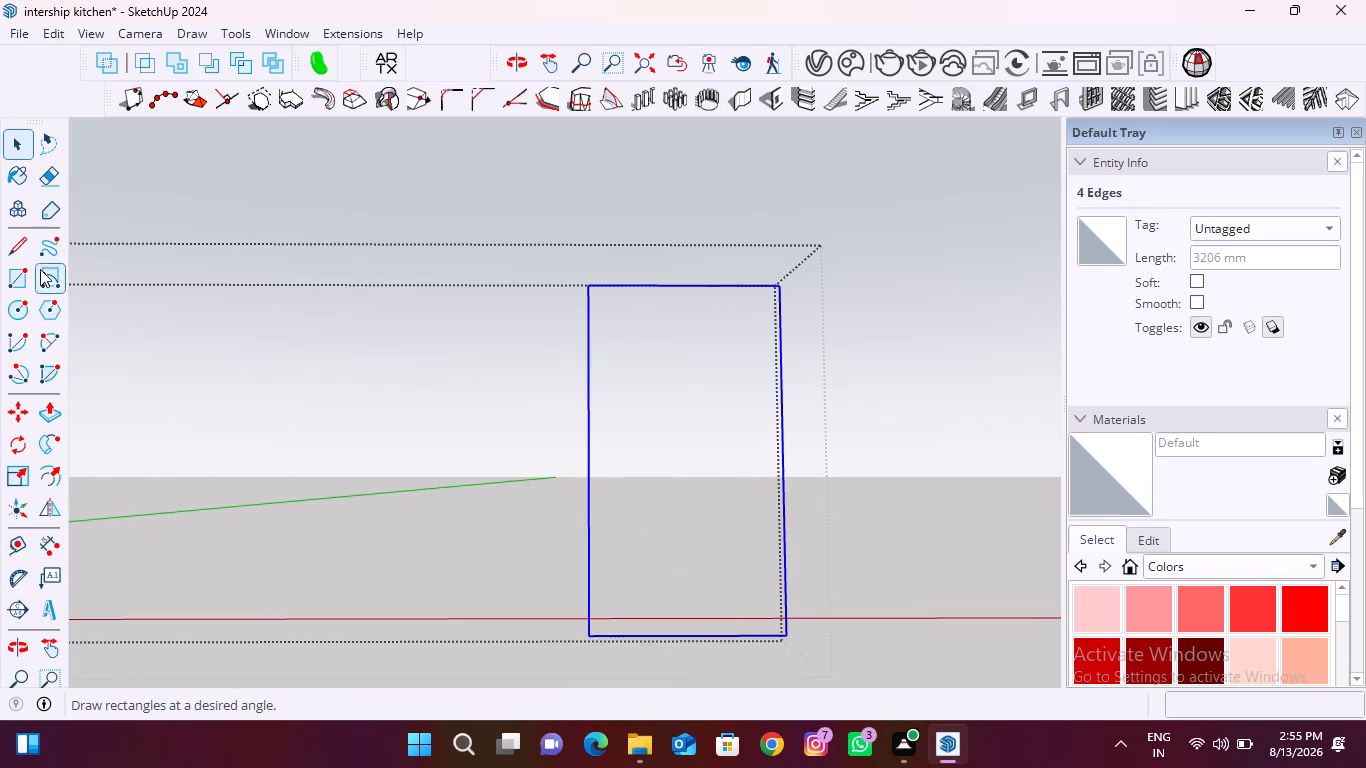
{"action": "left_click", "coordinate": [20, 268]}
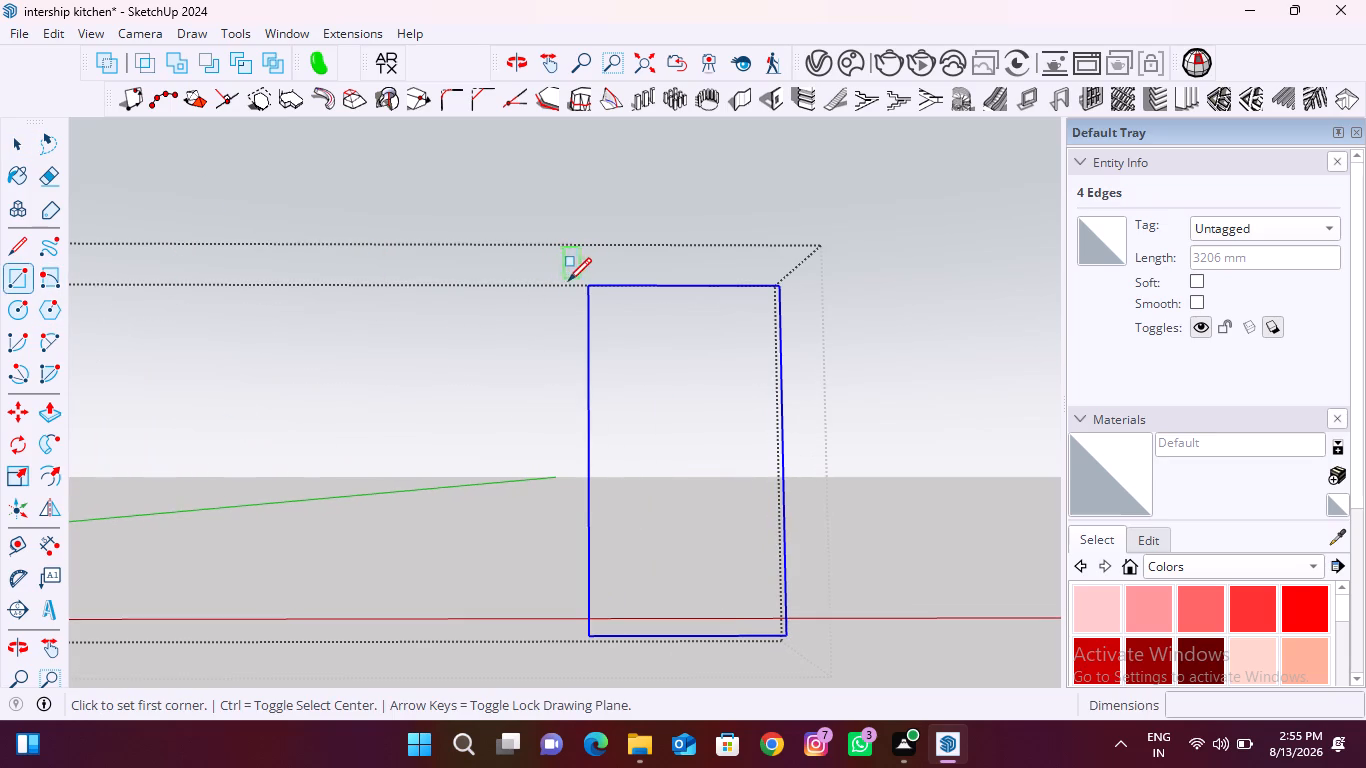
{"action": "key", "text": "space"}
{"action": "key", "text": "r"}
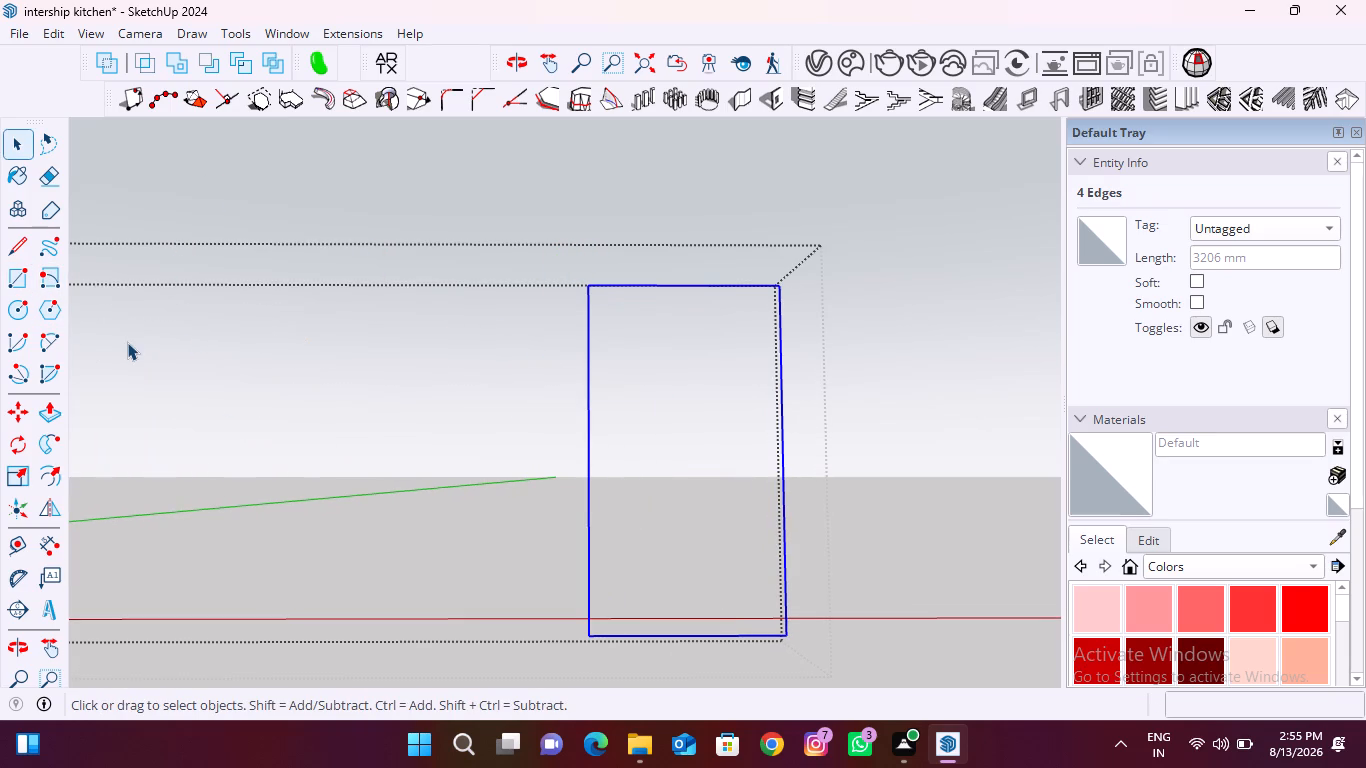
{"action": "left_click", "coordinate": [587, 292]}
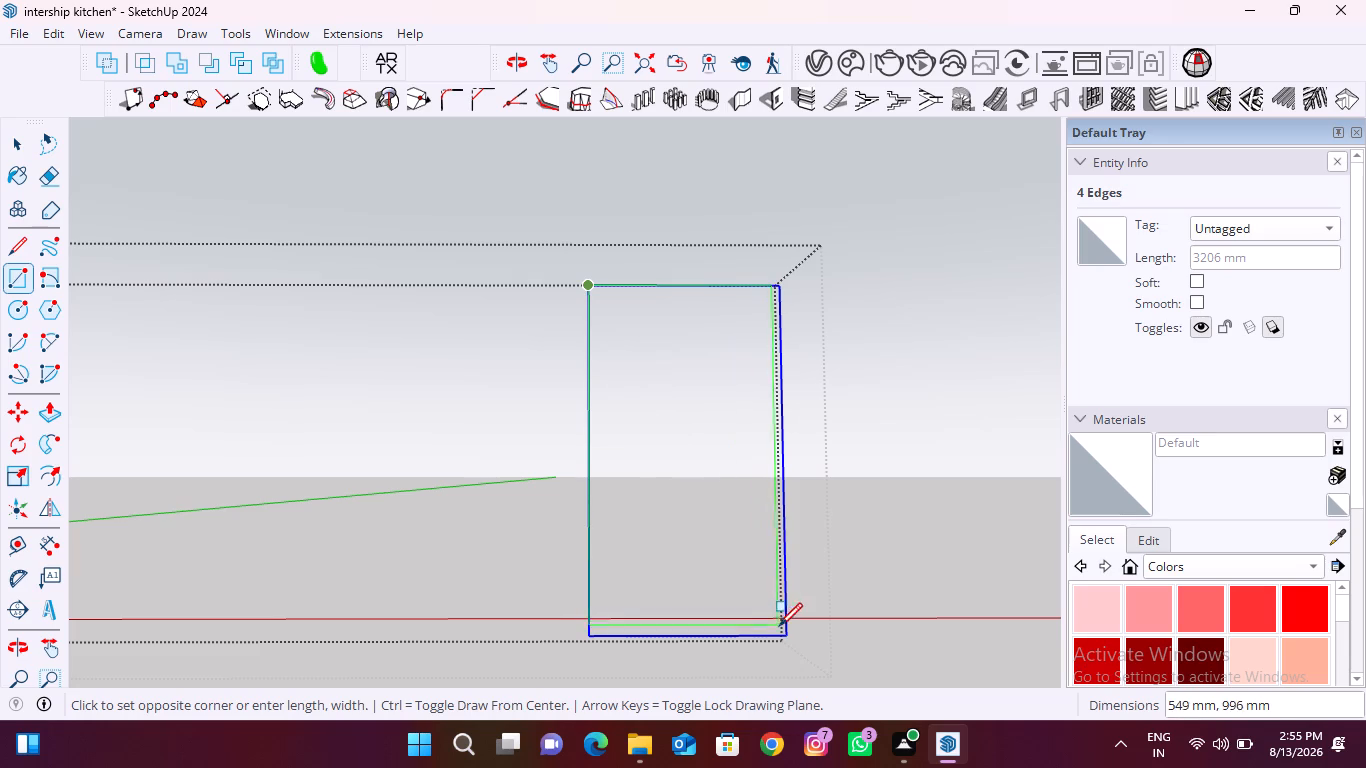
{"action": "left_click", "coordinate": [786, 636]}
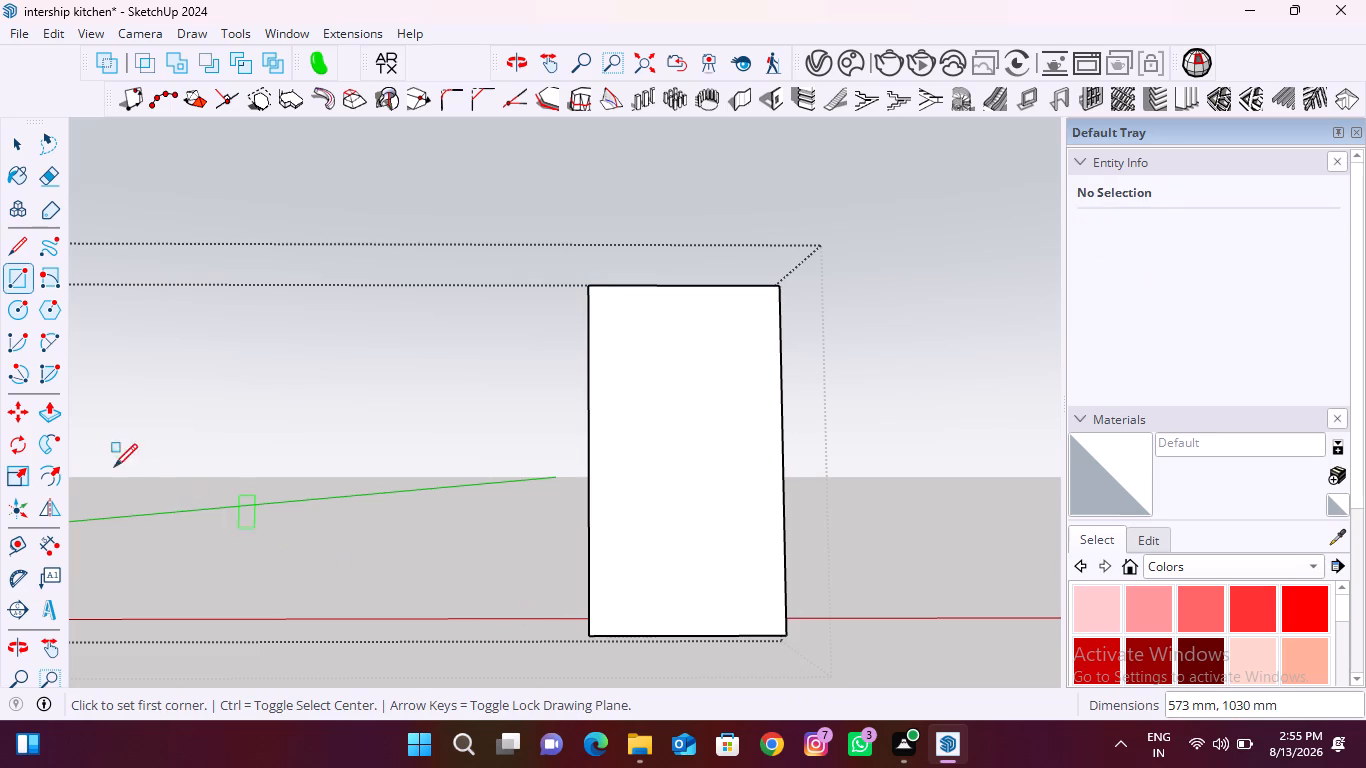
Offset the rectangle's outline 25 mm inward and delete the inner face to leave an open frame.
{"action": "left_click", "coordinate": [55, 472]}
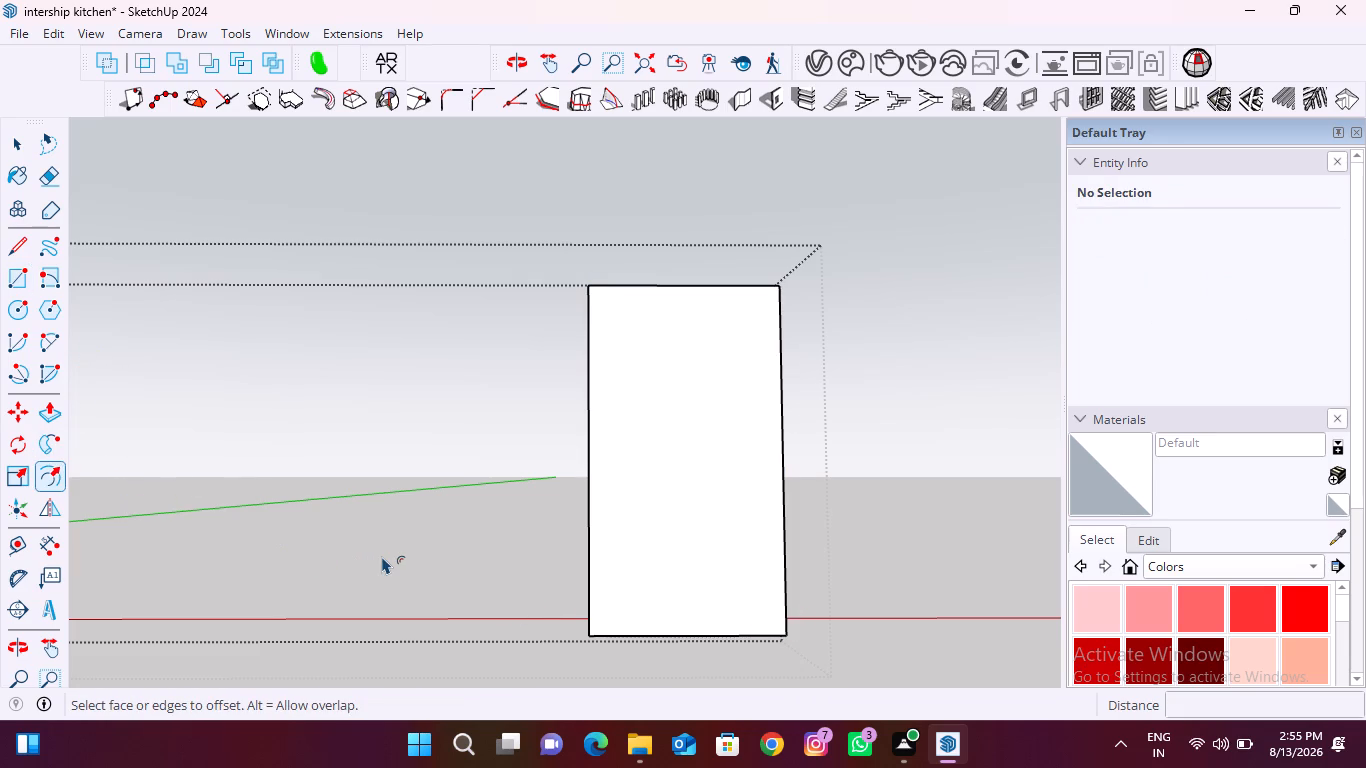
{"action": "left_click", "coordinate": [595, 548]}
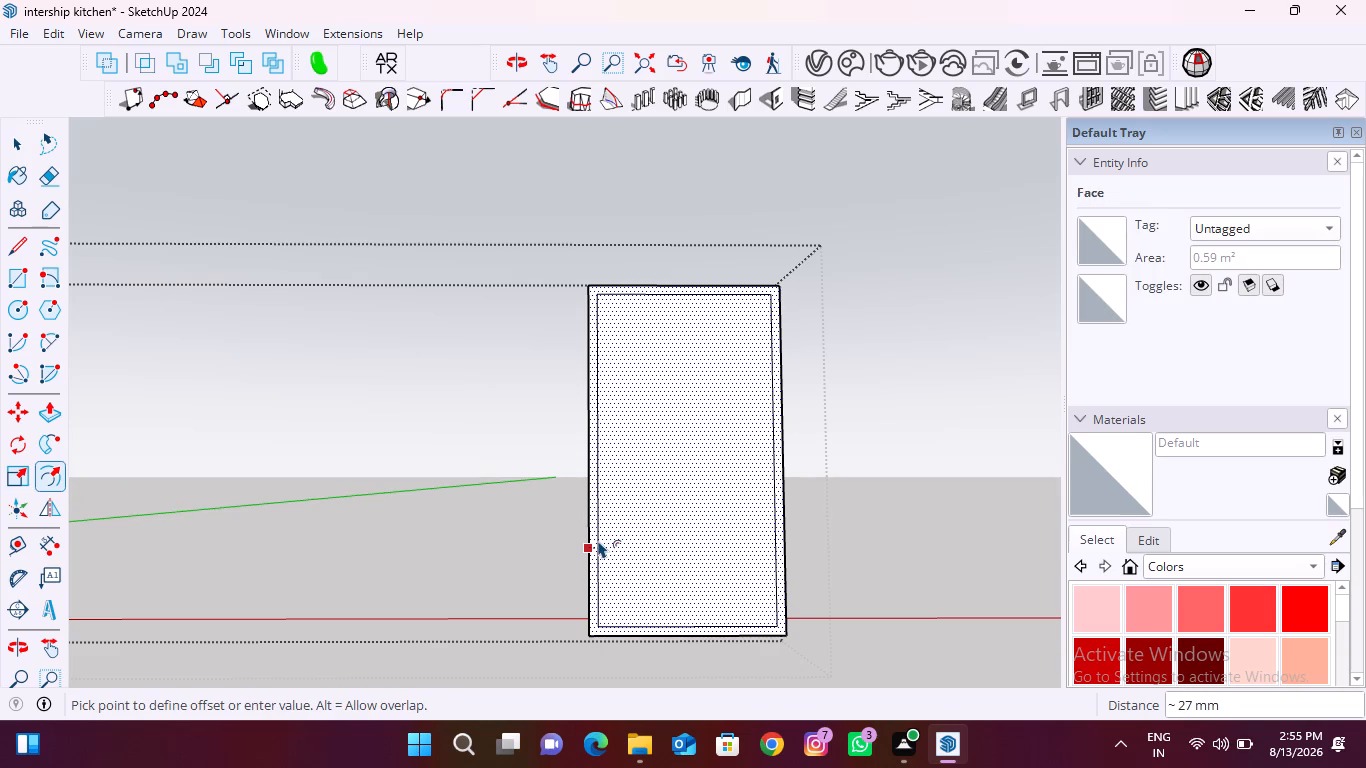
{"action": "type", "text": "25"}
{"action": "key", "text": "Return"}
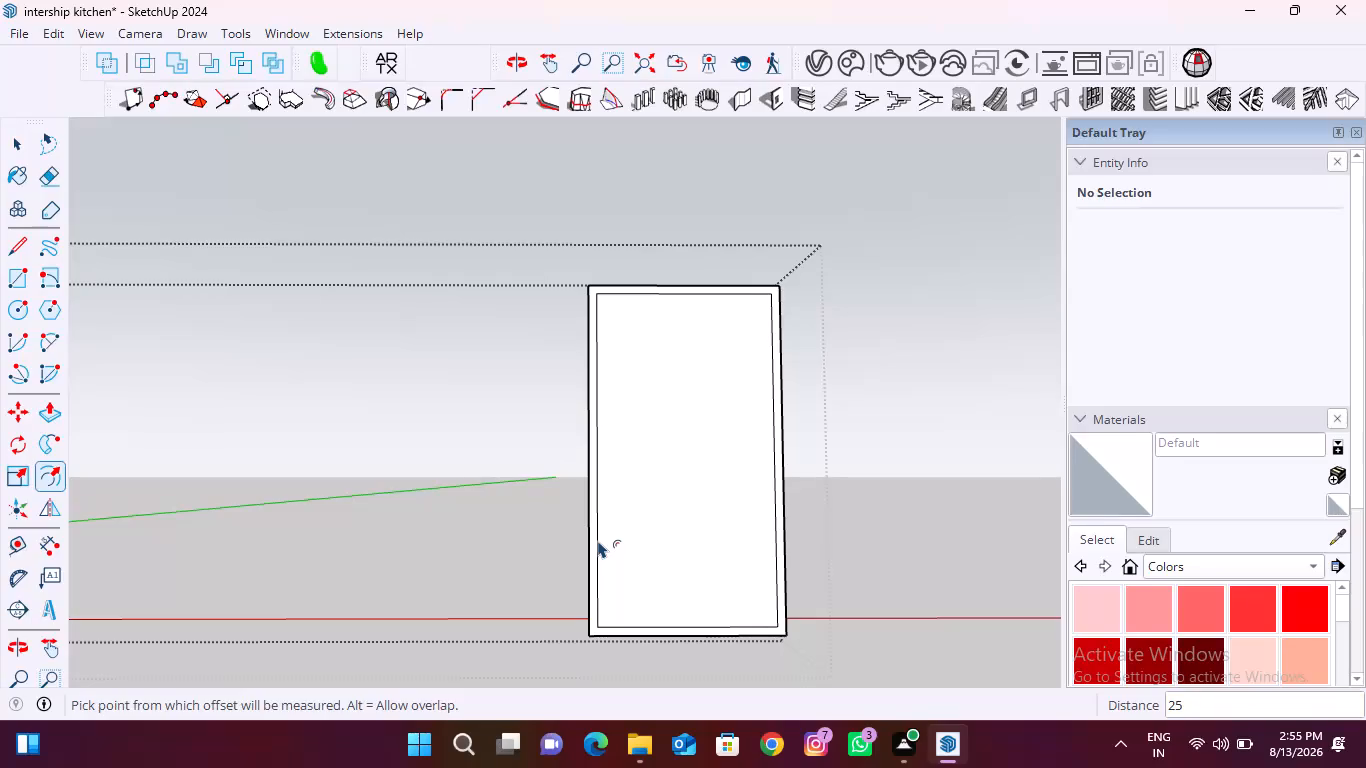
{"action": "key", "text": "space"}
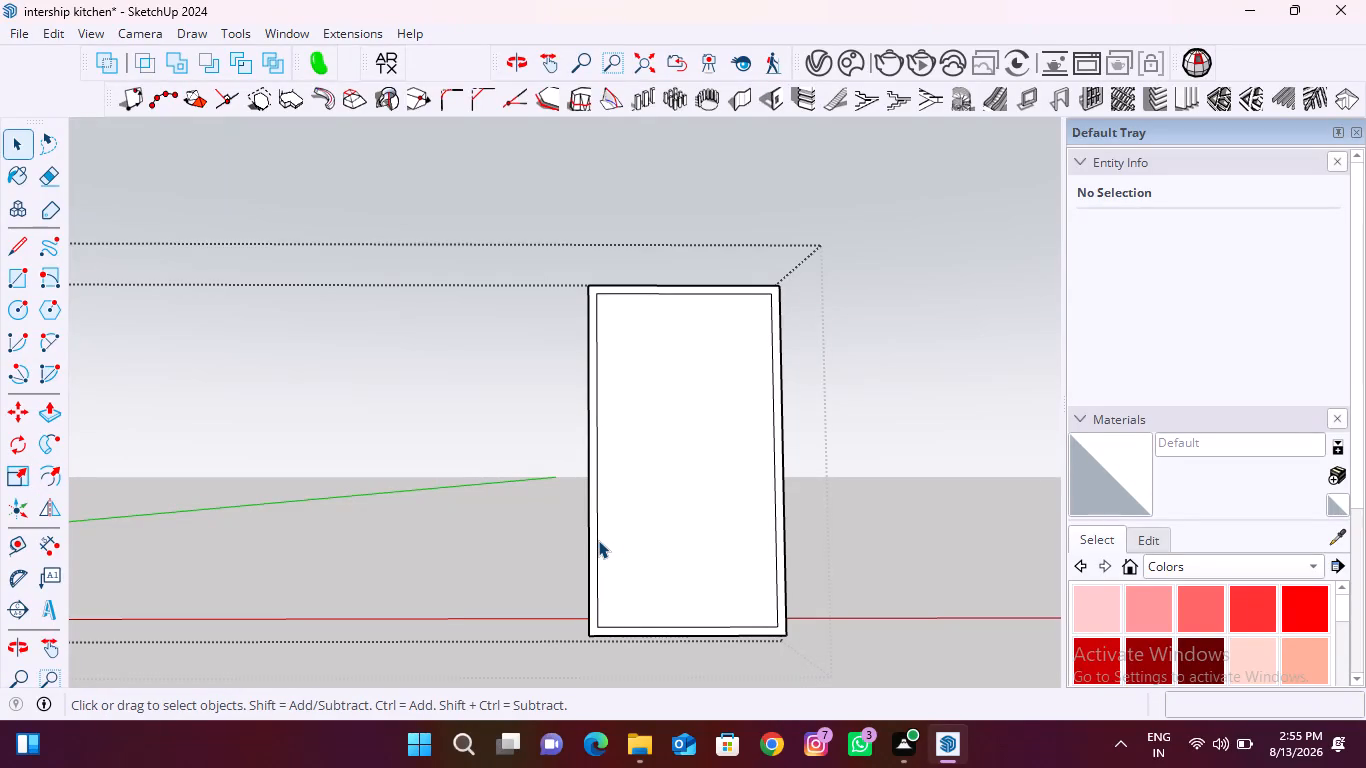
{"action": "left_click", "coordinate": [685, 503]}
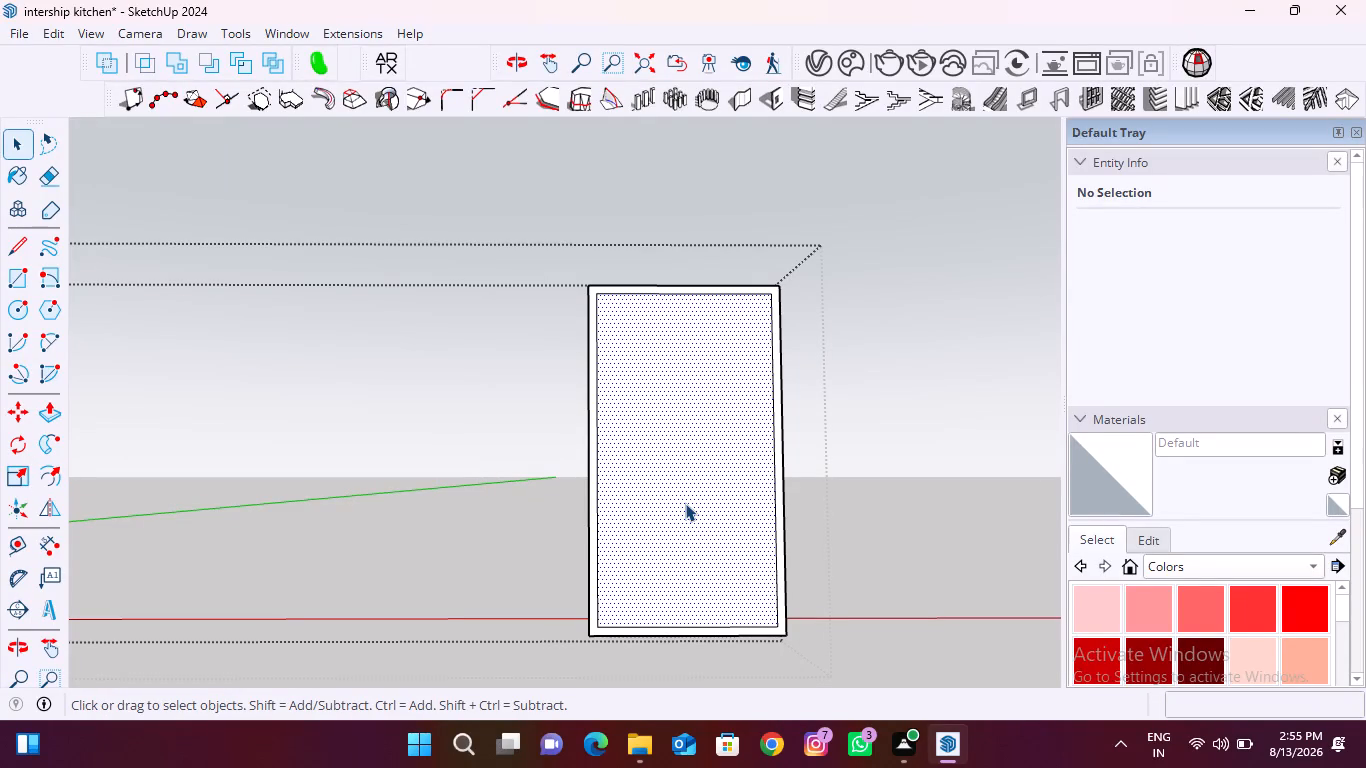
{"action": "key", "text": "Delete"}
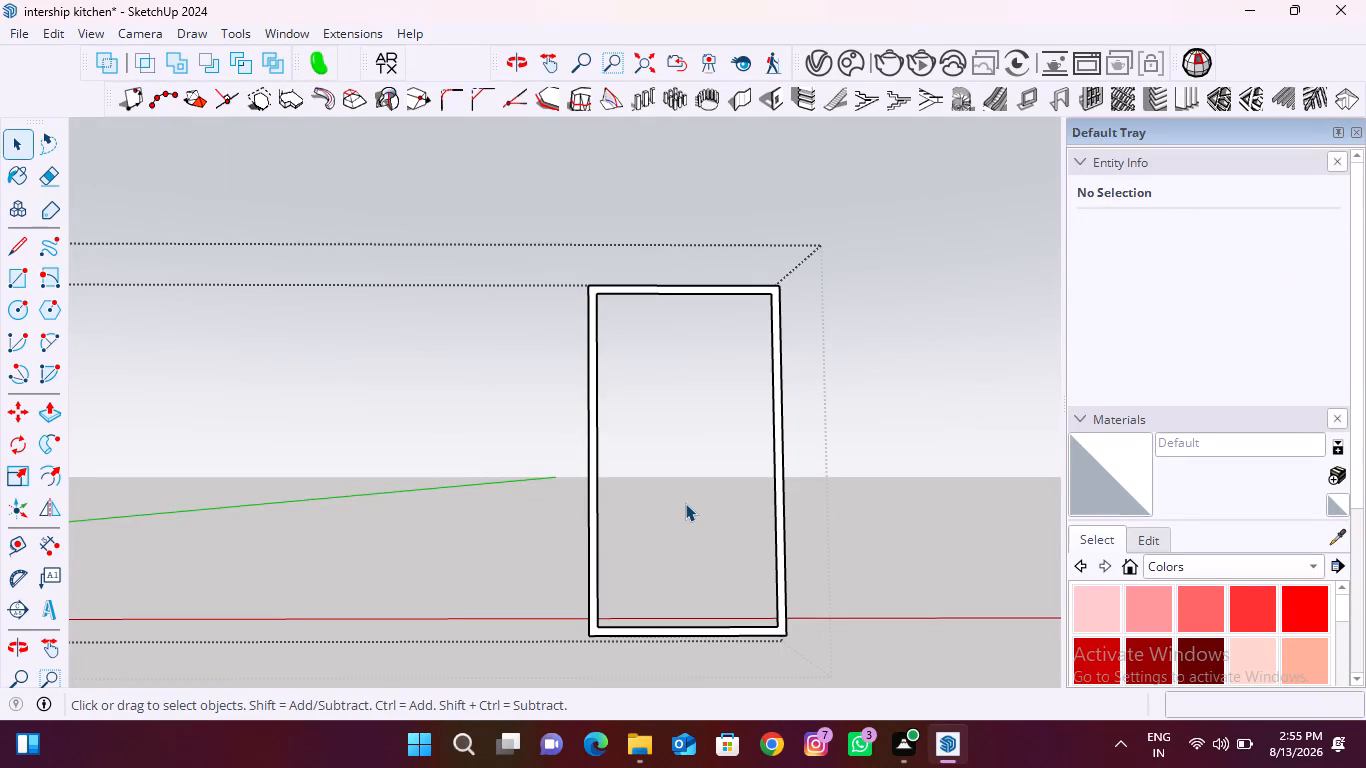
Push/pull the frame face 25 mm to give the shutter frame its thickness.
{"action": "key", "text": "p"}
{"action": "scroll", "coordinate": [765, 618], "scroll_direction": "up", "scroll_amount": 6}
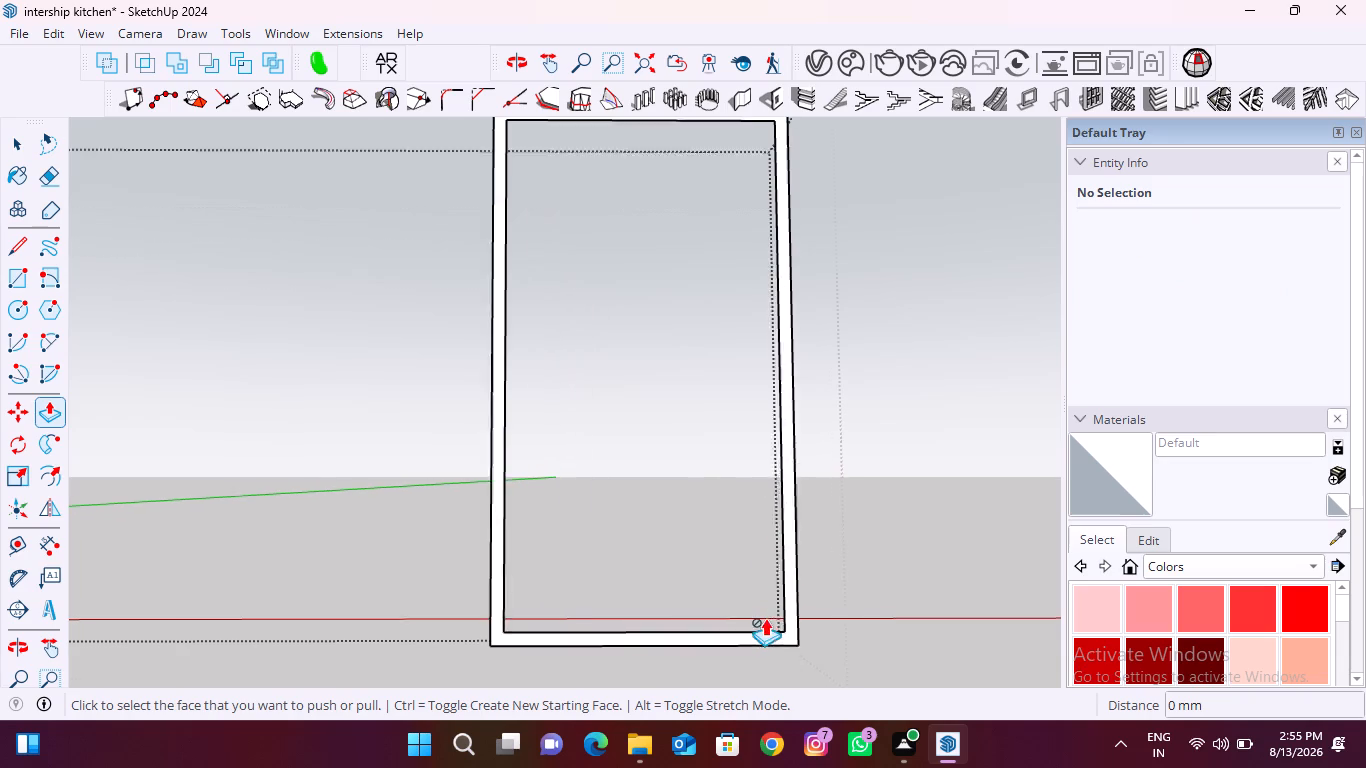
{"action": "left_click", "coordinate": [797, 625]}
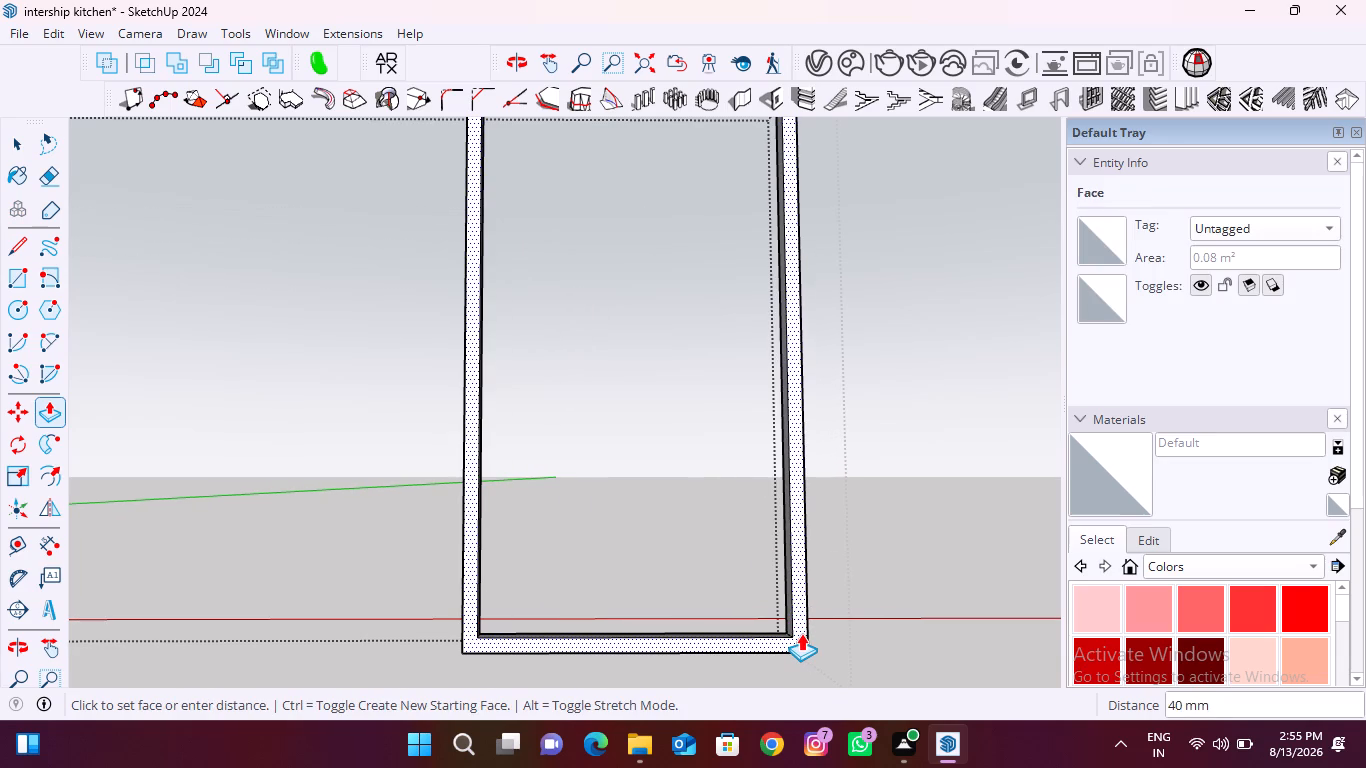
{"action": "type", "text": "25"}
{"action": "key", "text": "Return"}
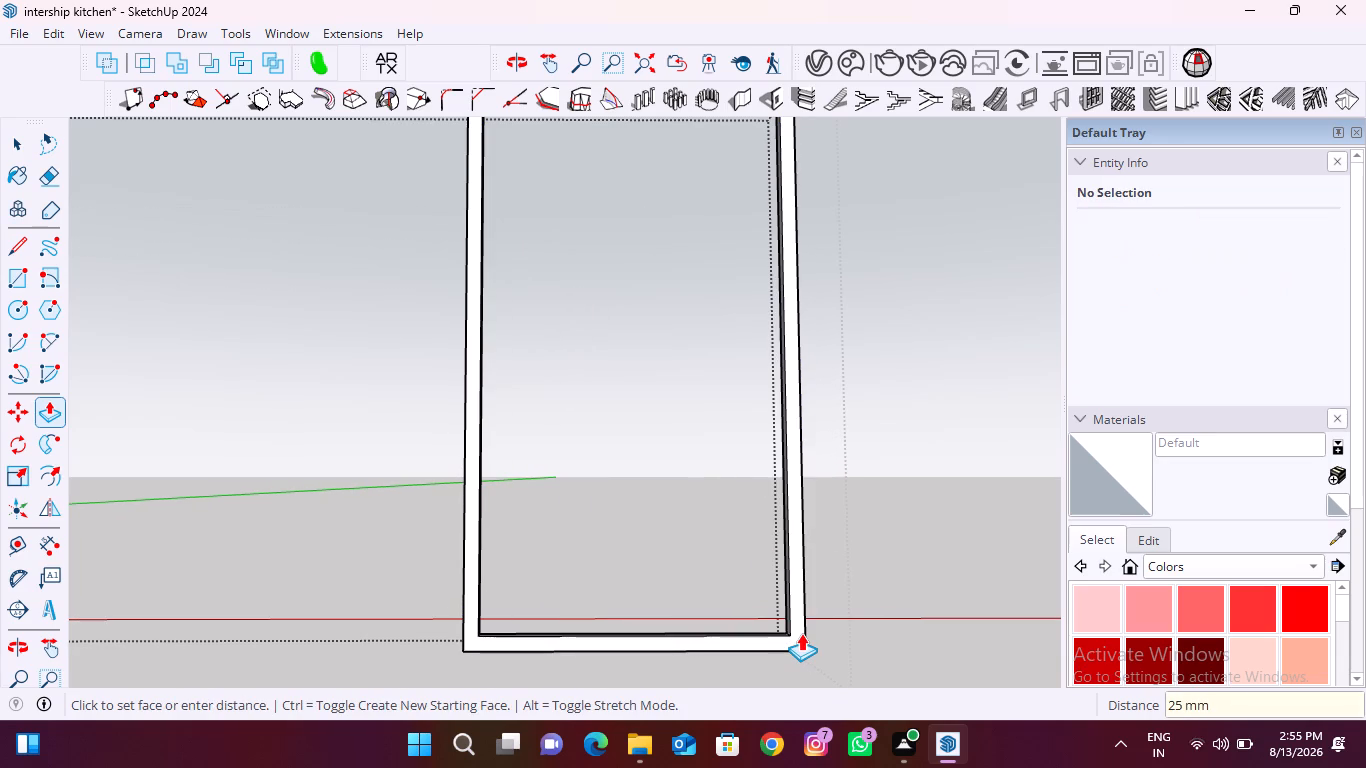
{"action": "key", "text": "space"}
Draw a 523 × 980 mm rectangle inside the frame, between the midpoints of the inner depth edges at two opposite corners.
{"action": "key", "text": "r"}
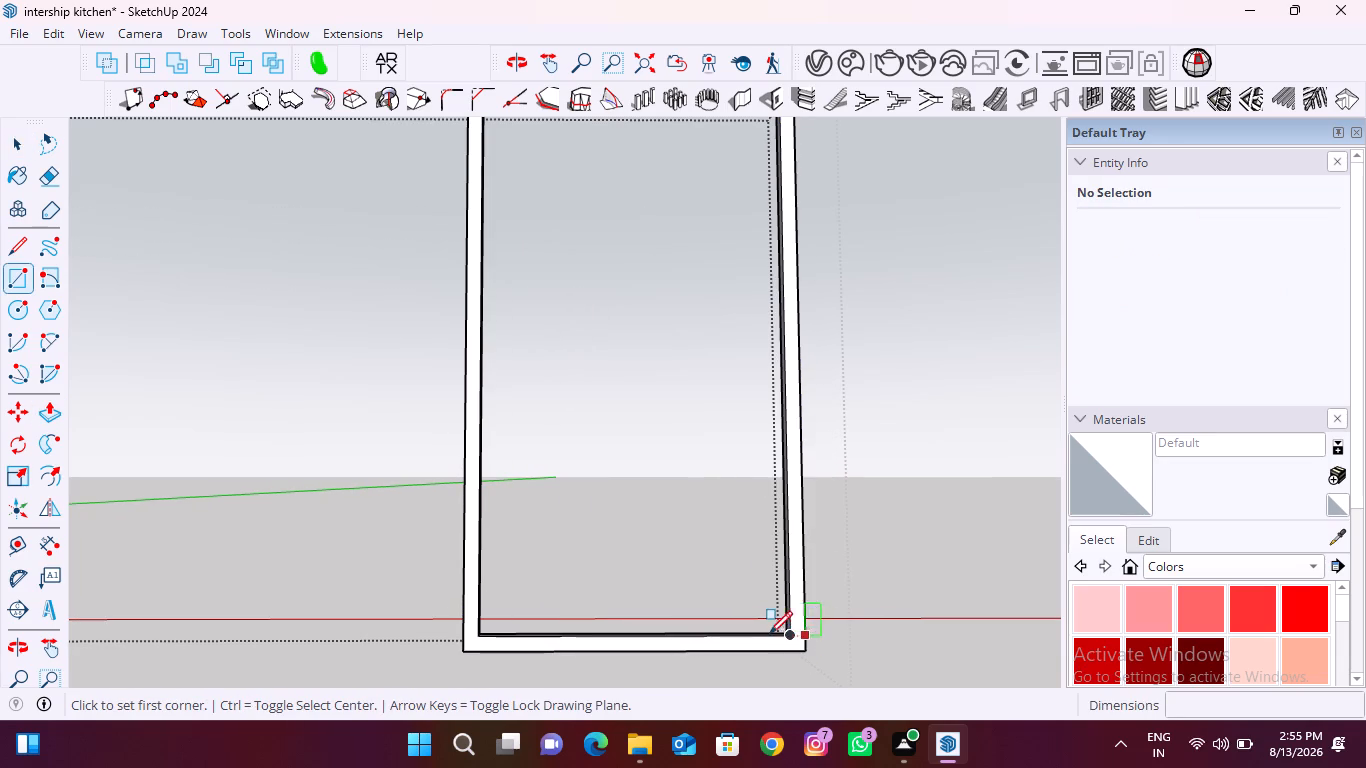
{"action": "middle_click_drag", "start_coordinate": [762, 633], "coordinate": [842, 738]}
{"action": "scroll", "coordinate": [744, 633], "scroll_direction": "up", "scroll_amount": 3}
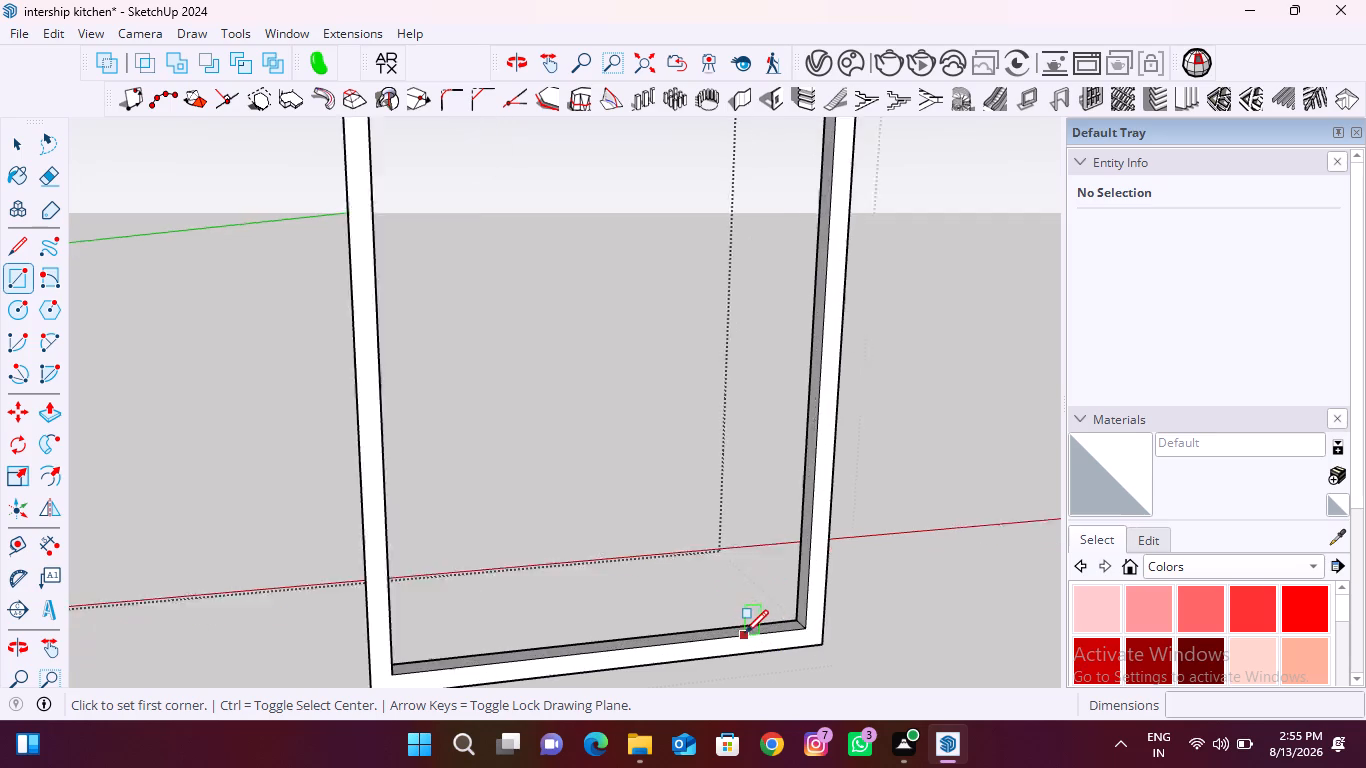
{"action": "scroll", "coordinate": [745, 633], "scroll_direction": "up", "scroll_amount": 20}
{"action": "scroll", "coordinate": [745, 633], "scroll_direction": "up", "scroll_amount": 3}
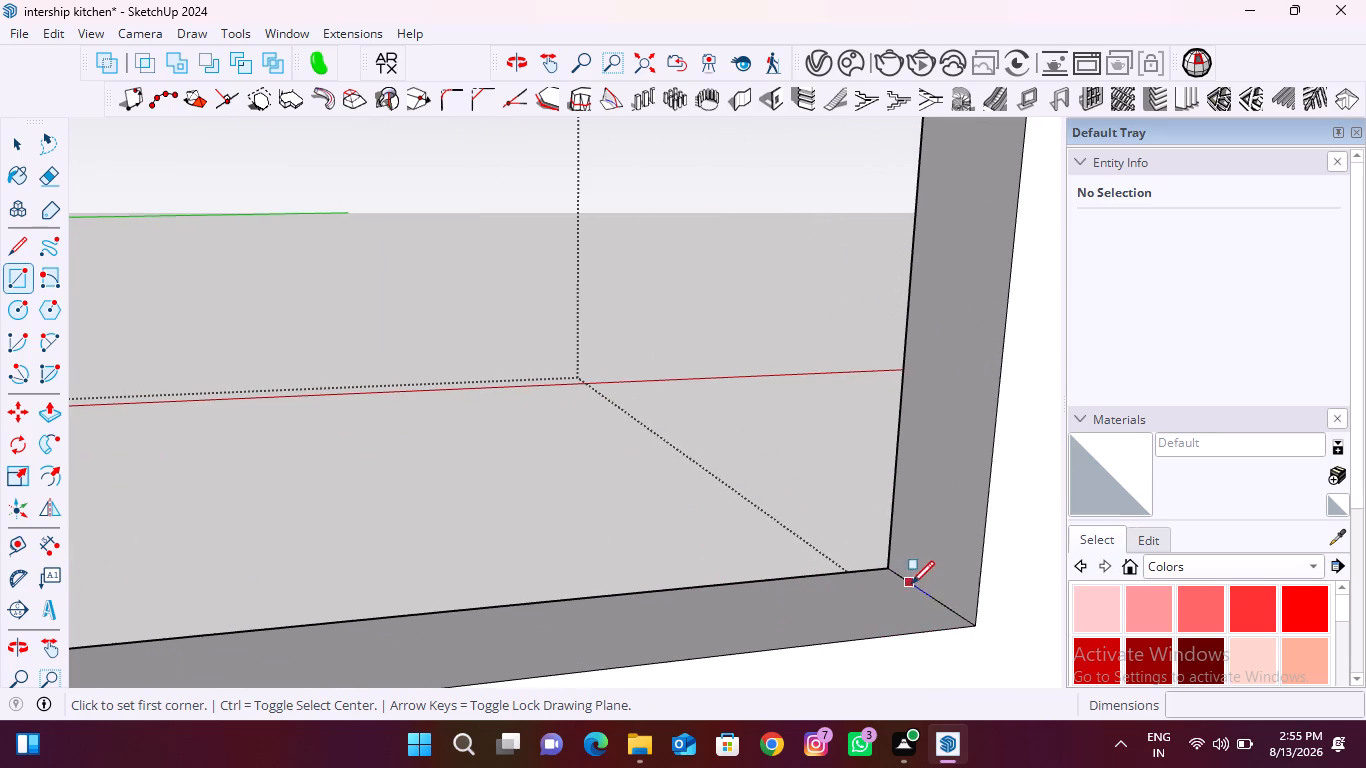
{"action": "left_click", "coordinate": [925, 592]}
{"action": "scroll", "coordinate": [781, 575], "scroll_direction": "down", "scroll_amount": 20}
{"action": "scroll", "coordinate": [781, 575], "scroll_direction": "down", "scroll_amount": 14}
{"action": "middle_click_drag", "start_coordinate": [822, 601], "coordinate": [763, 581]}
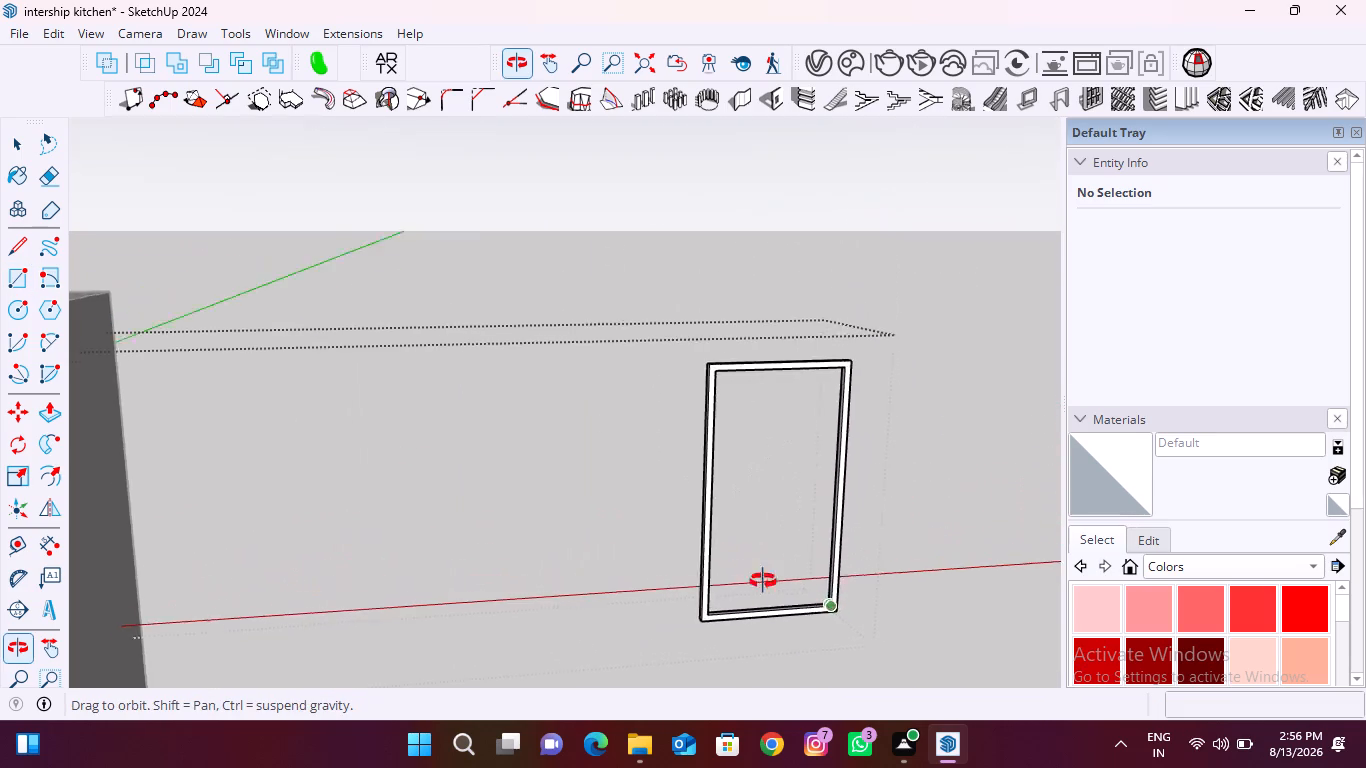
{"action": "middle_click_drag", "start_coordinate": [763, 581], "coordinate": [624, 540]}
{"action": "scroll", "coordinate": [697, 377], "scroll_direction": "up", "scroll_amount": 11}
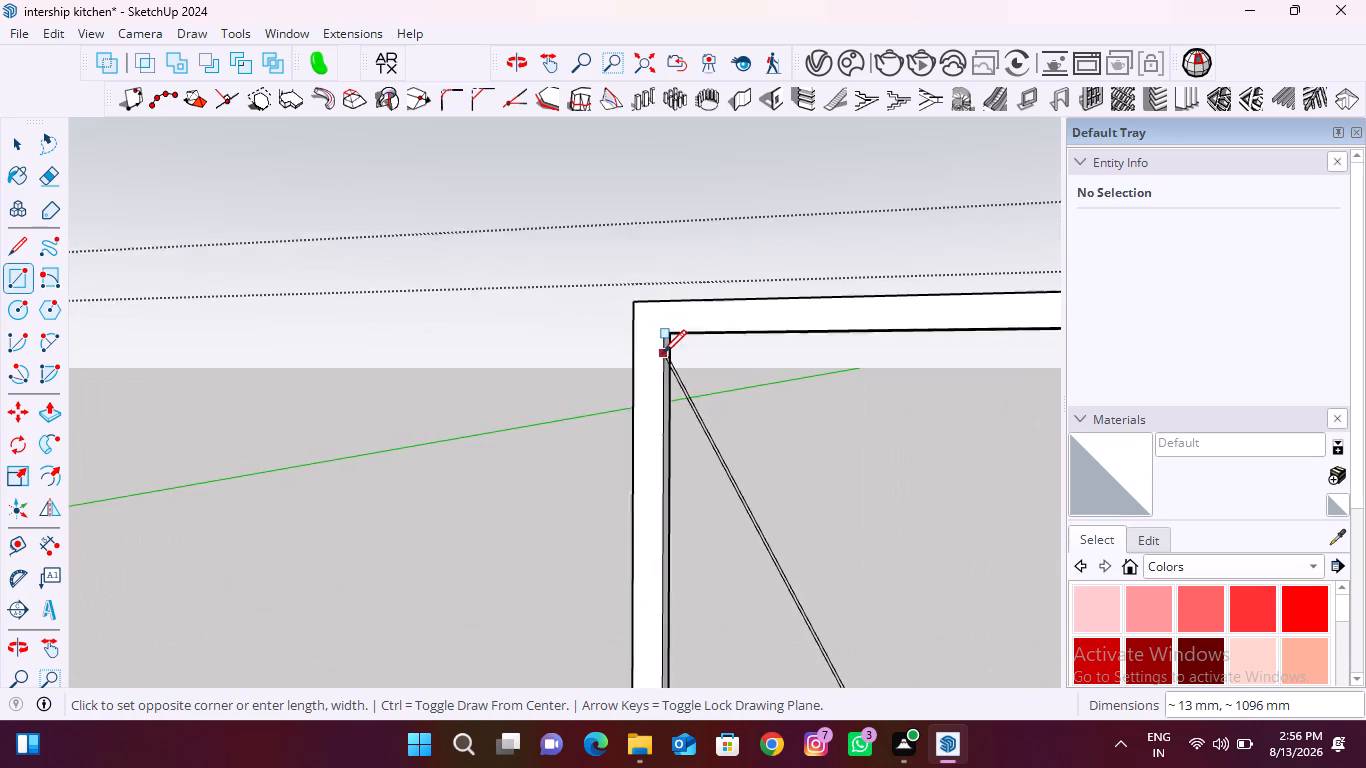
{"action": "scroll", "coordinate": [663, 353], "scroll_direction": "up", "scroll_amount": 20}
{"action": "scroll", "coordinate": [663, 353], "scroll_direction": "up", "scroll_amount": 7}
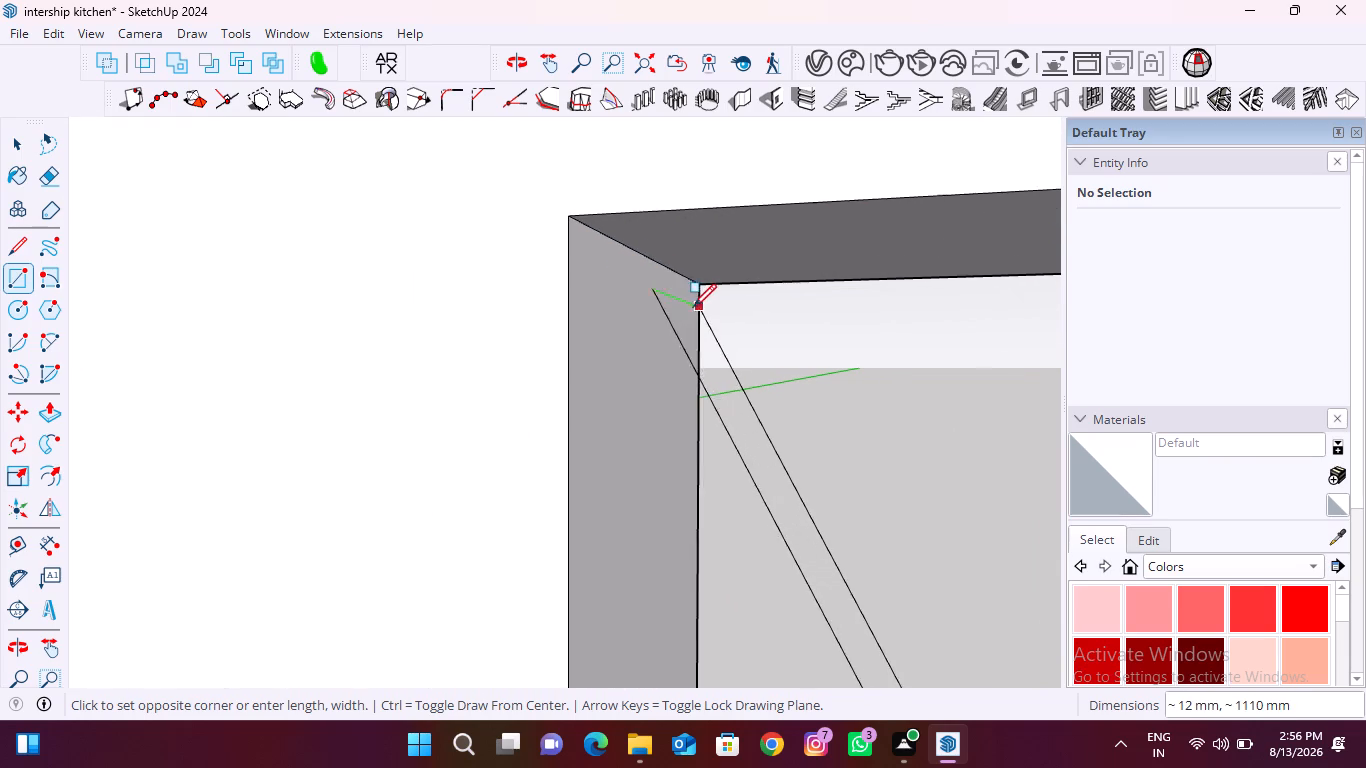
{"action": "scroll", "coordinate": [693, 307], "scroll_direction": "up", "scroll_amount": 3}
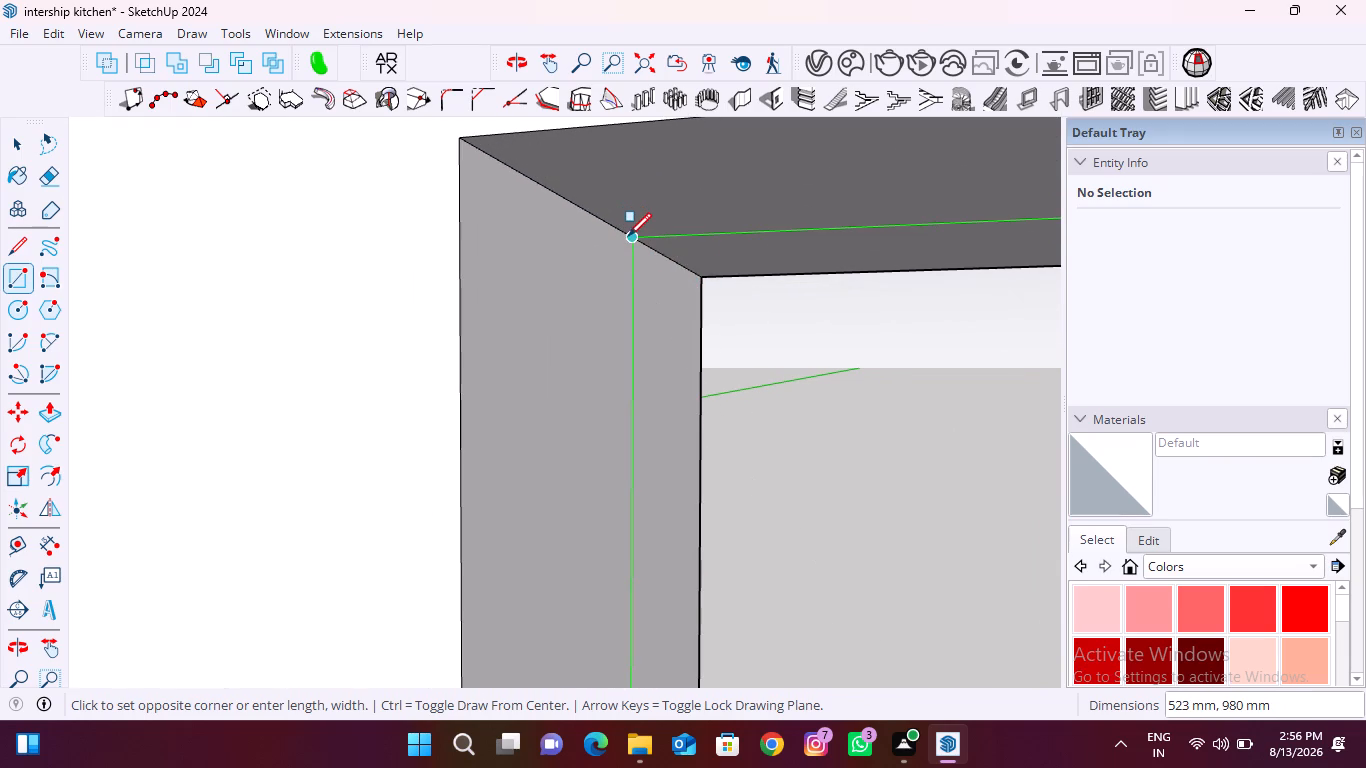
{"action": "left_click", "coordinate": [628, 236]}
{"action": "key", "text": "space"}
Push/pull the inner panel 6 mm toward the front of the frame and 6 mm toward the rear.
{"action": "type", "text": "p"}
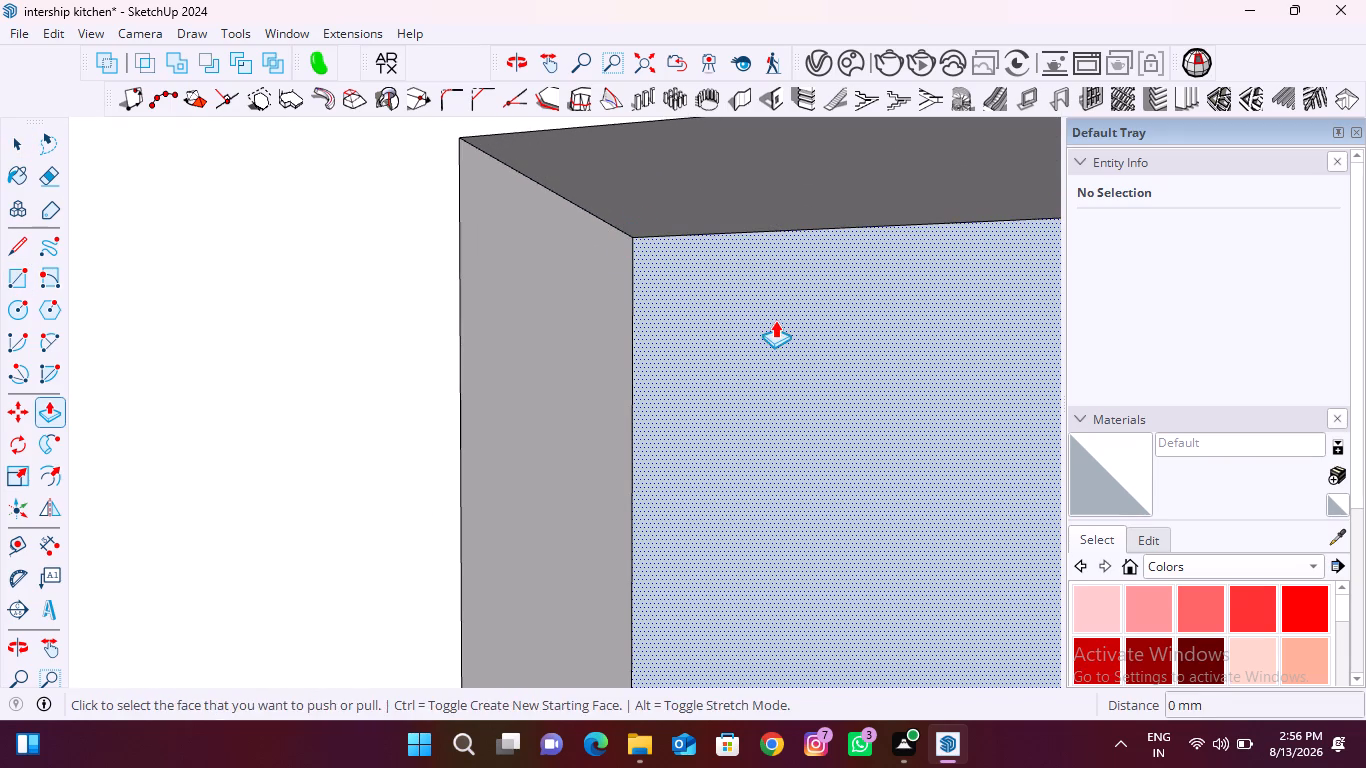
{"action": "left_click", "coordinate": [775, 320]}
{"action": "key", "text": "6"}
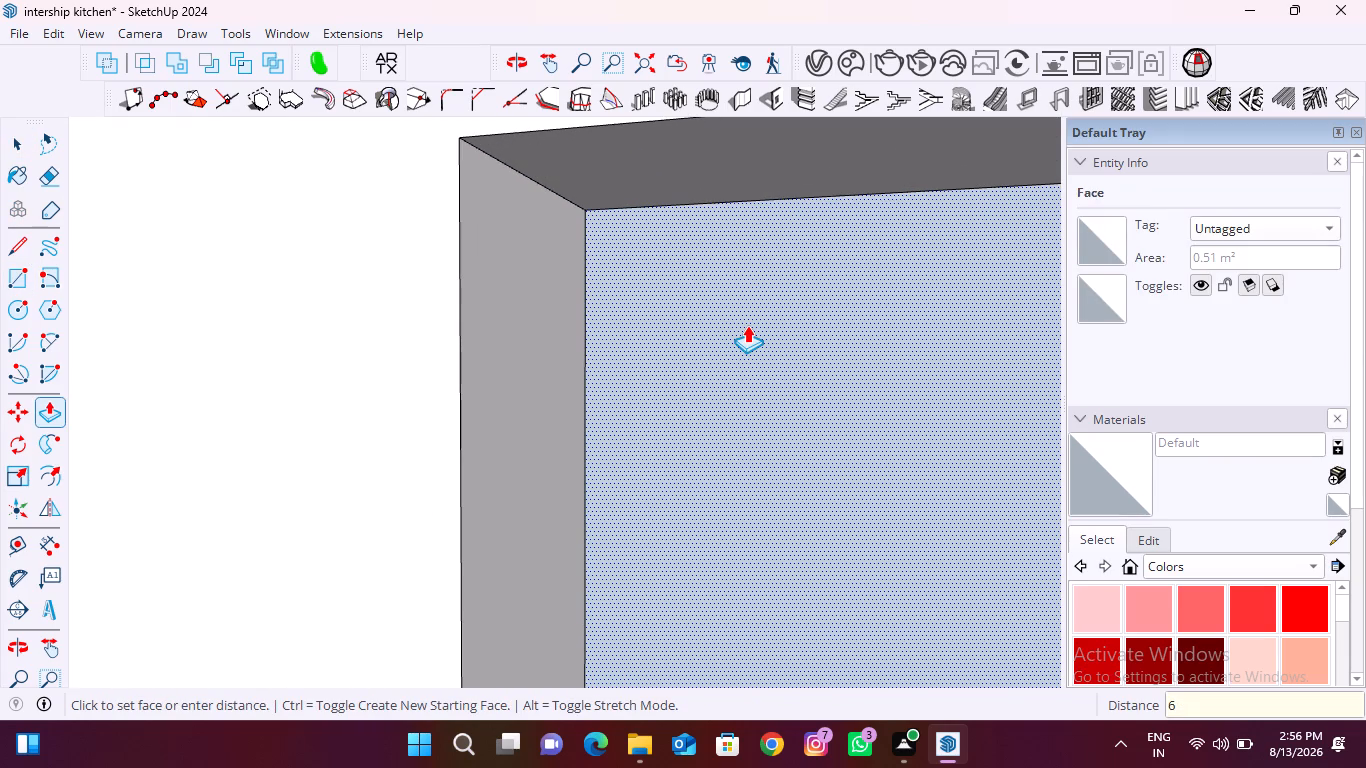
{"action": "key", "text": "Return"}
{"action": "scroll", "coordinate": [747, 325], "scroll_direction": "down", "scroll_amount": 15}
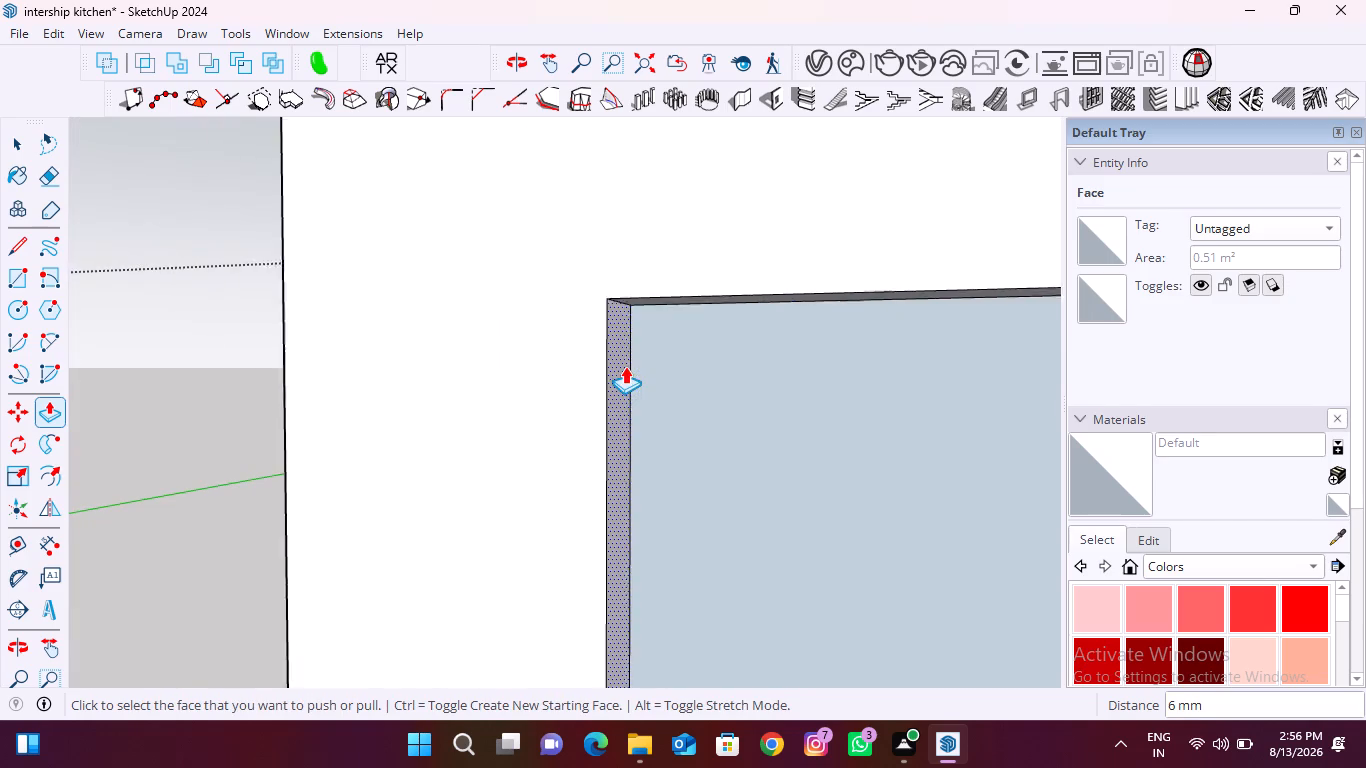
{"action": "scroll", "coordinate": [625, 366], "scroll_direction": "down", "scroll_amount": 20}
{"action": "scroll", "coordinate": [625, 366], "scroll_direction": "down", "scroll_amount": 5}
{"action": "middle_click_drag", "start_coordinate": [855, 447], "coordinate": [504, 466]}
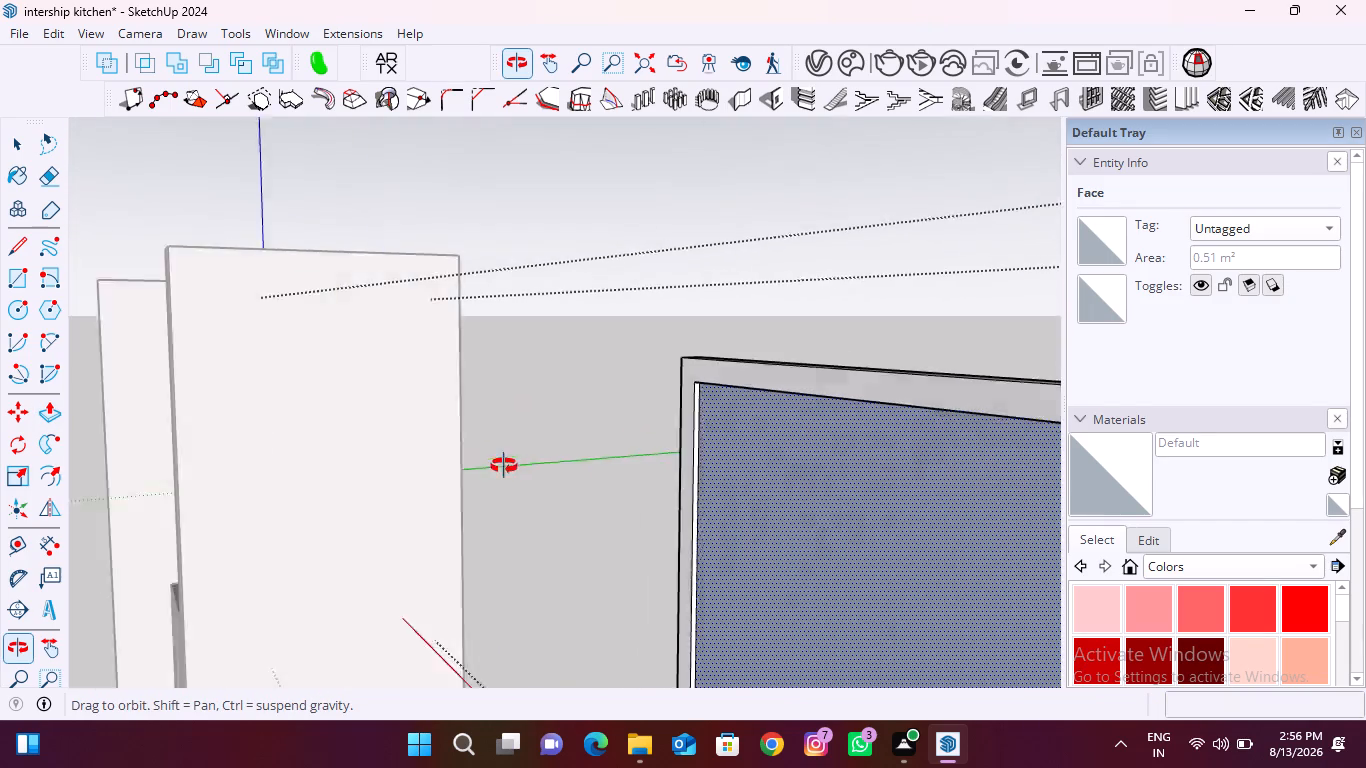
{"action": "middle_click_drag", "start_coordinate": [504, 466], "coordinate": [43, 388]}
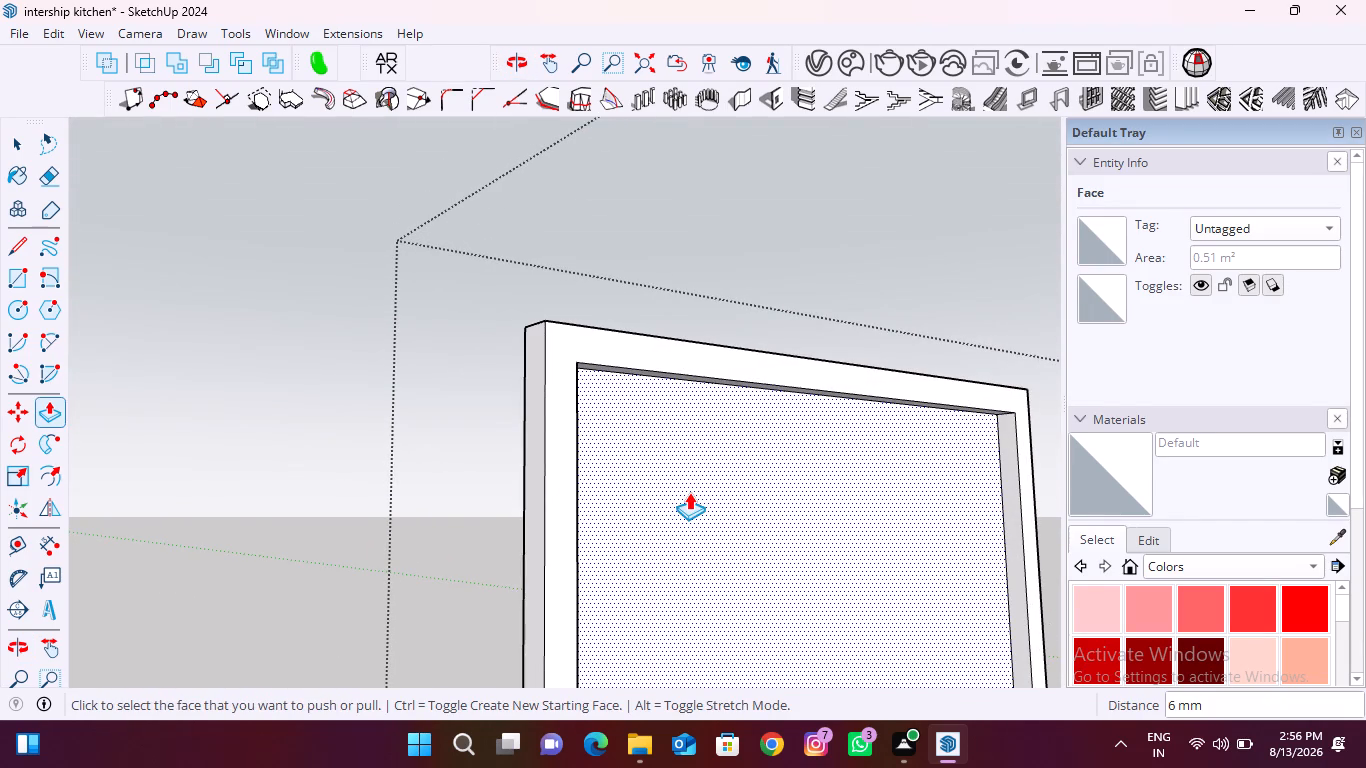
{"action": "left_click", "coordinate": [689, 492]}
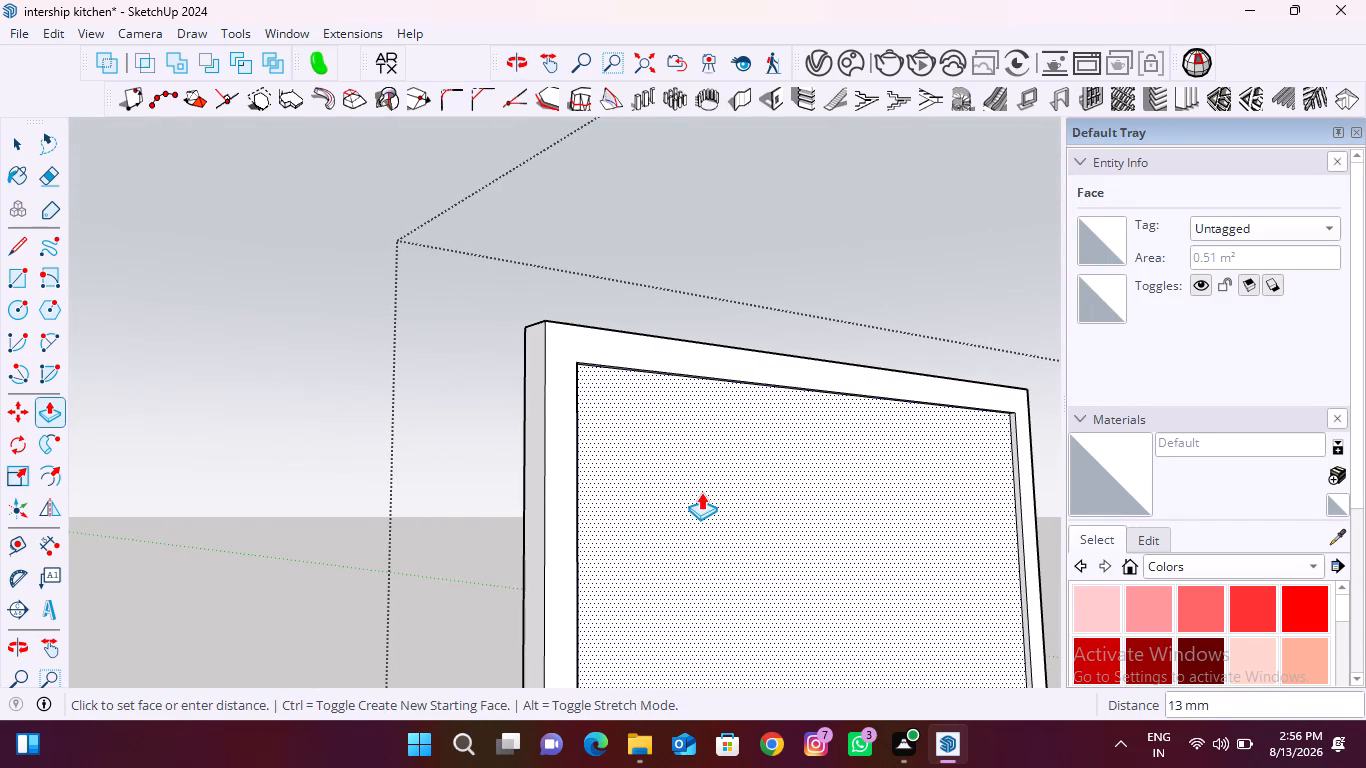
{"action": "key", "text": "6"}
{"action": "key", "text": "Return"}
{"action": "key", "text": "space"}
Reverse the inner panel's front face.
{"action": "middle_click_drag", "start_coordinate": [534, 477], "coordinate": [542, 482]}
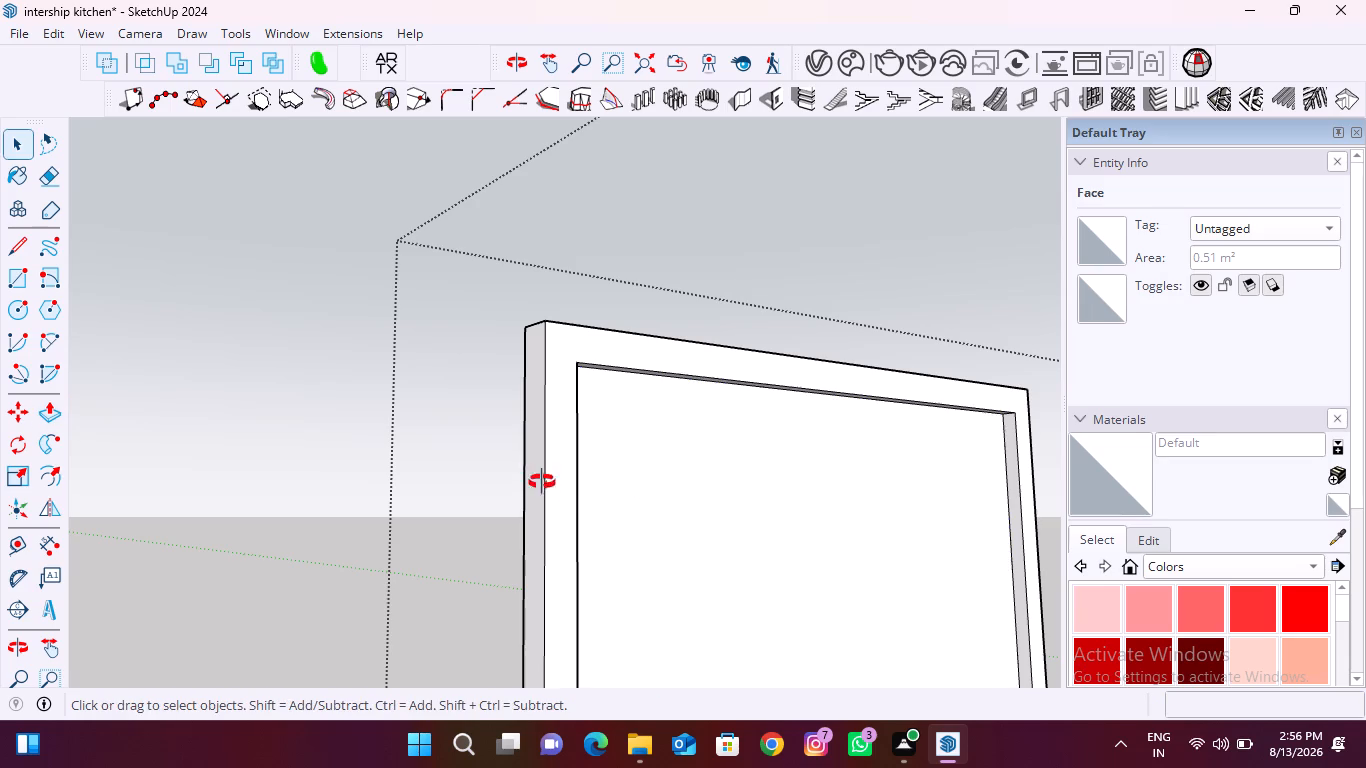
{"action": "middle_click_drag", "start_coordinate": [542, 482], "coordinate": [1136, 480]}
{"action": "middle_click_drag", "start_coordinate": [648, 477], "coordinate": [942, 508]}
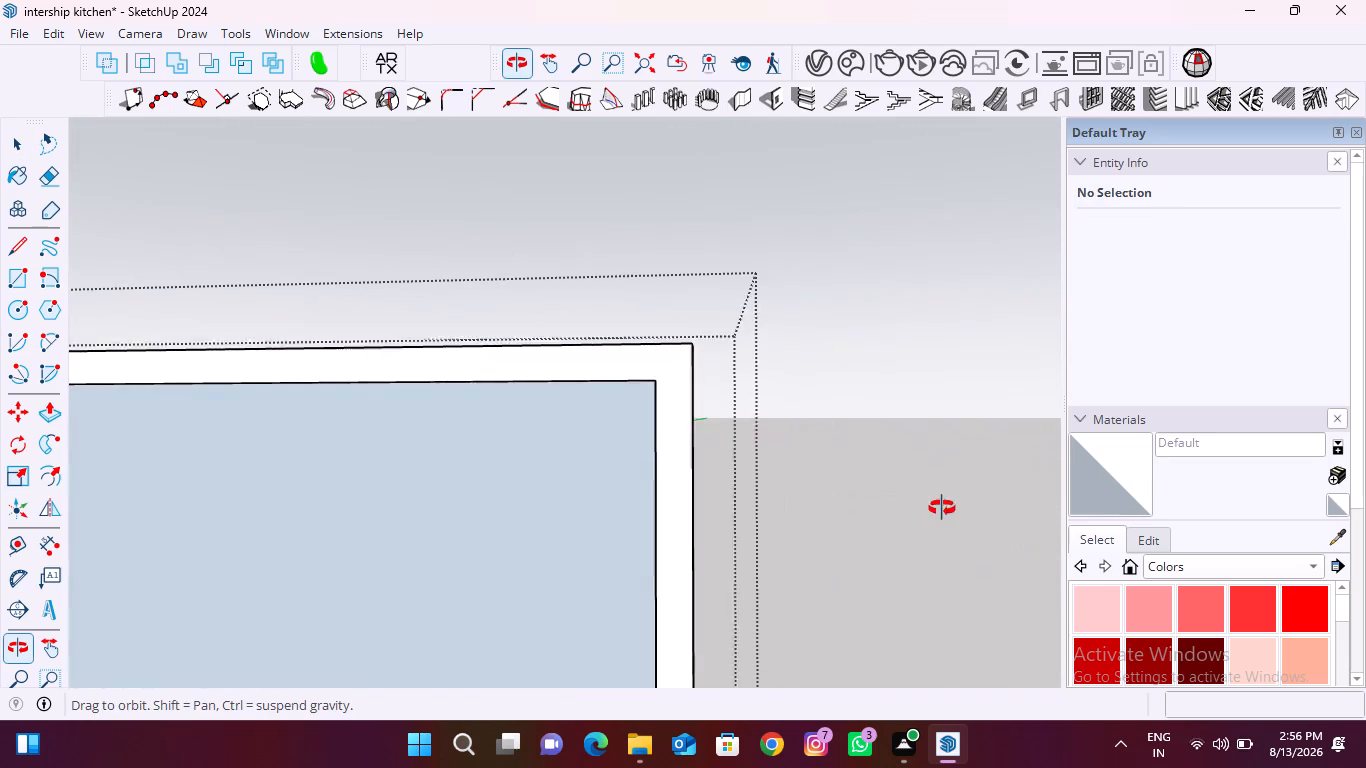
{"action": "middle_click_drag", "start_coordinate": [942, 508], "coordinate": [944, 505]}
{"action": "left_click", "coordinate": [598, 500]}
{"action": "right_click", "coordinate": [598, 500]}
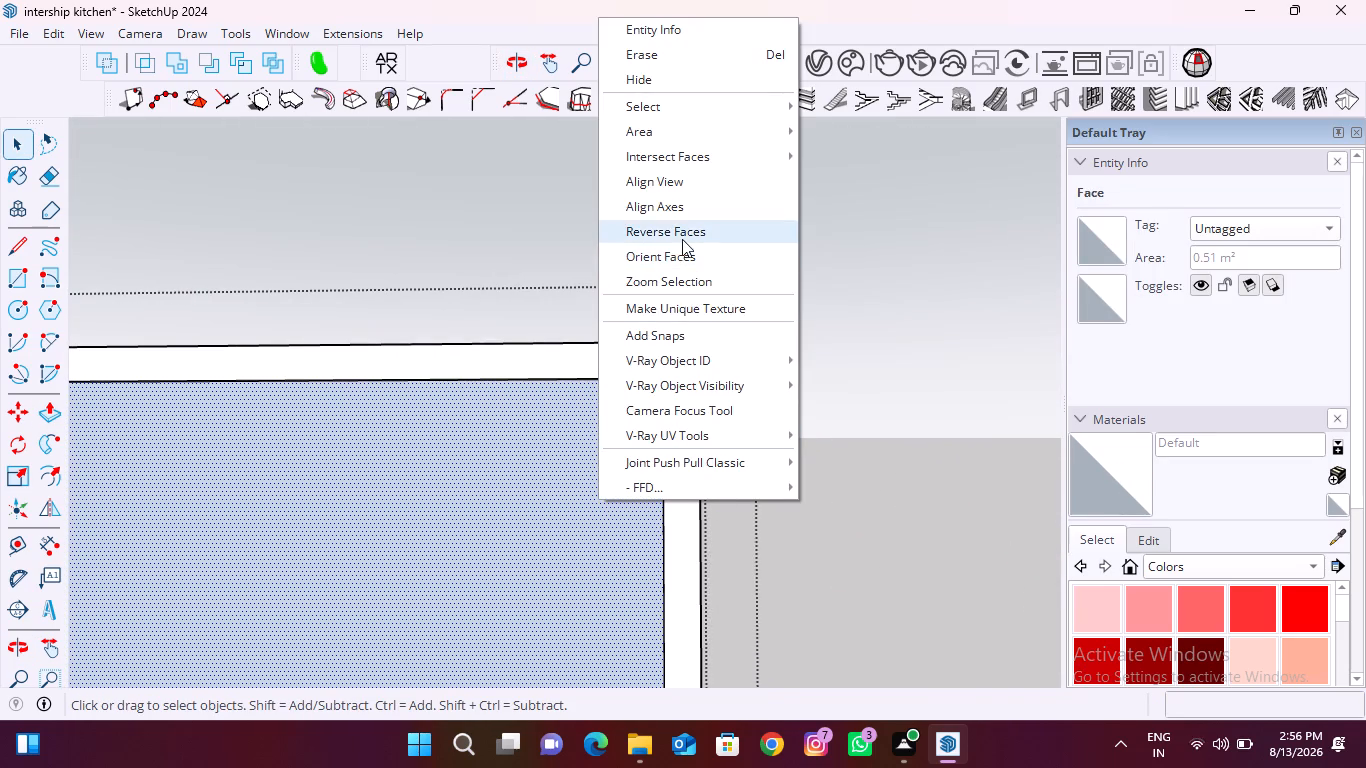
{"action": "left_click", "coordinate": [682, 239]}
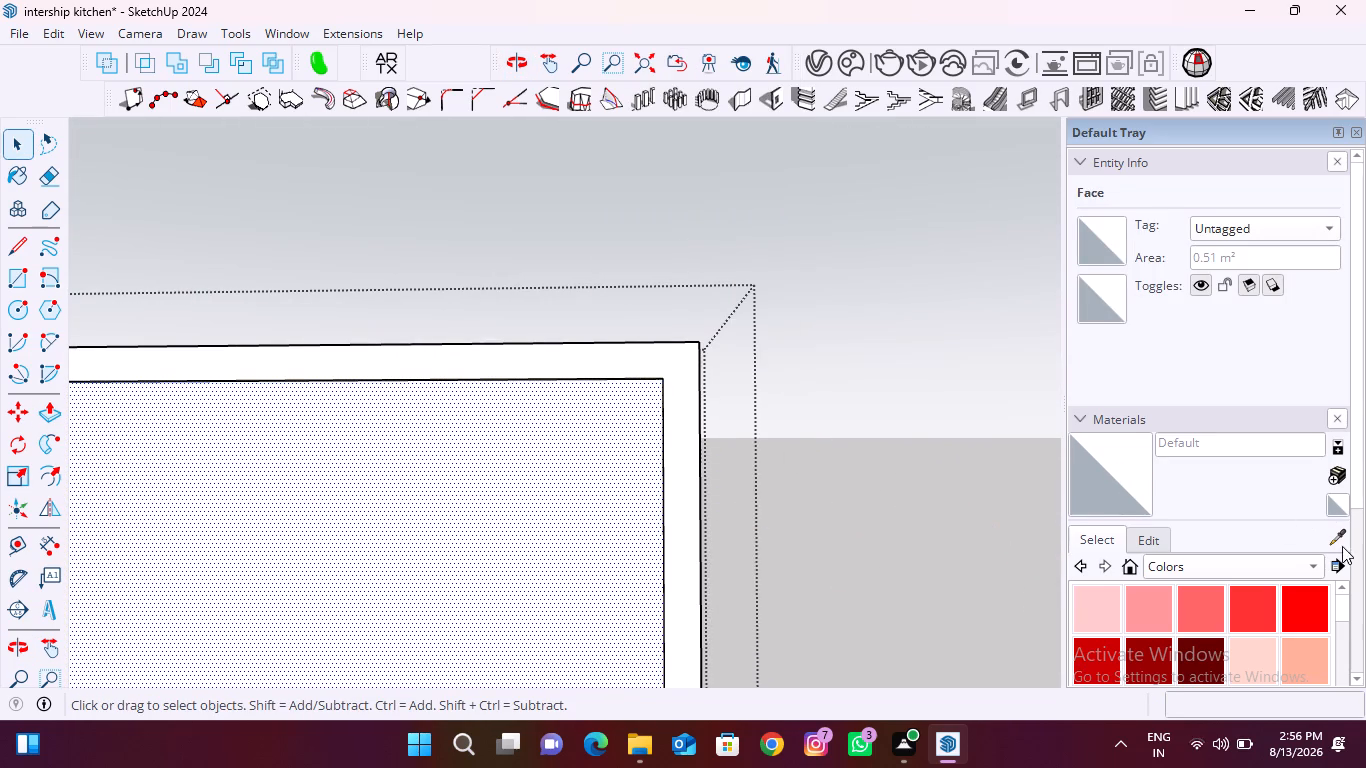
Paint the front and rear faces of the shutter's inner panel with Translucent Glass Blue from the Glass and Mirrors materials.
{"action": "left_click", "coordinate": [1292, 560]}
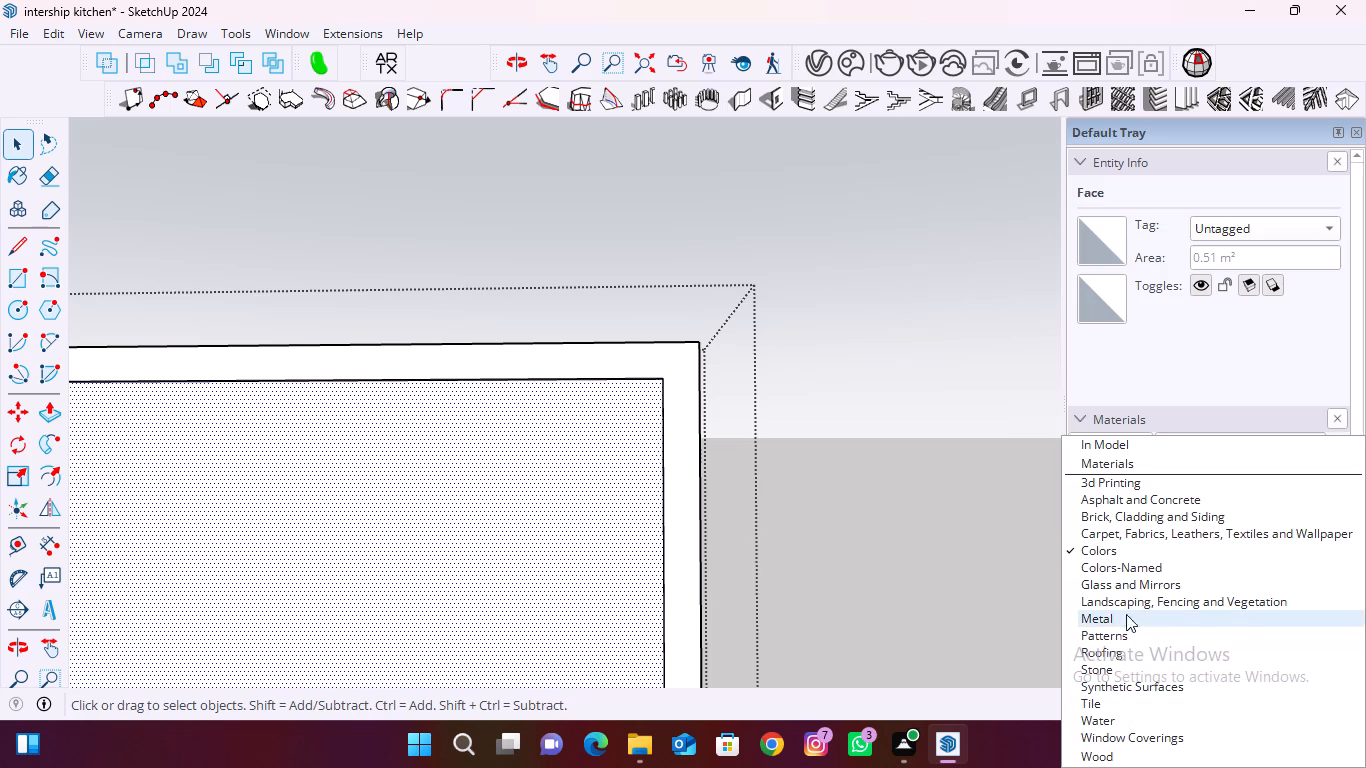
{"action": "left_click", "coordinate": [1138, 588]}
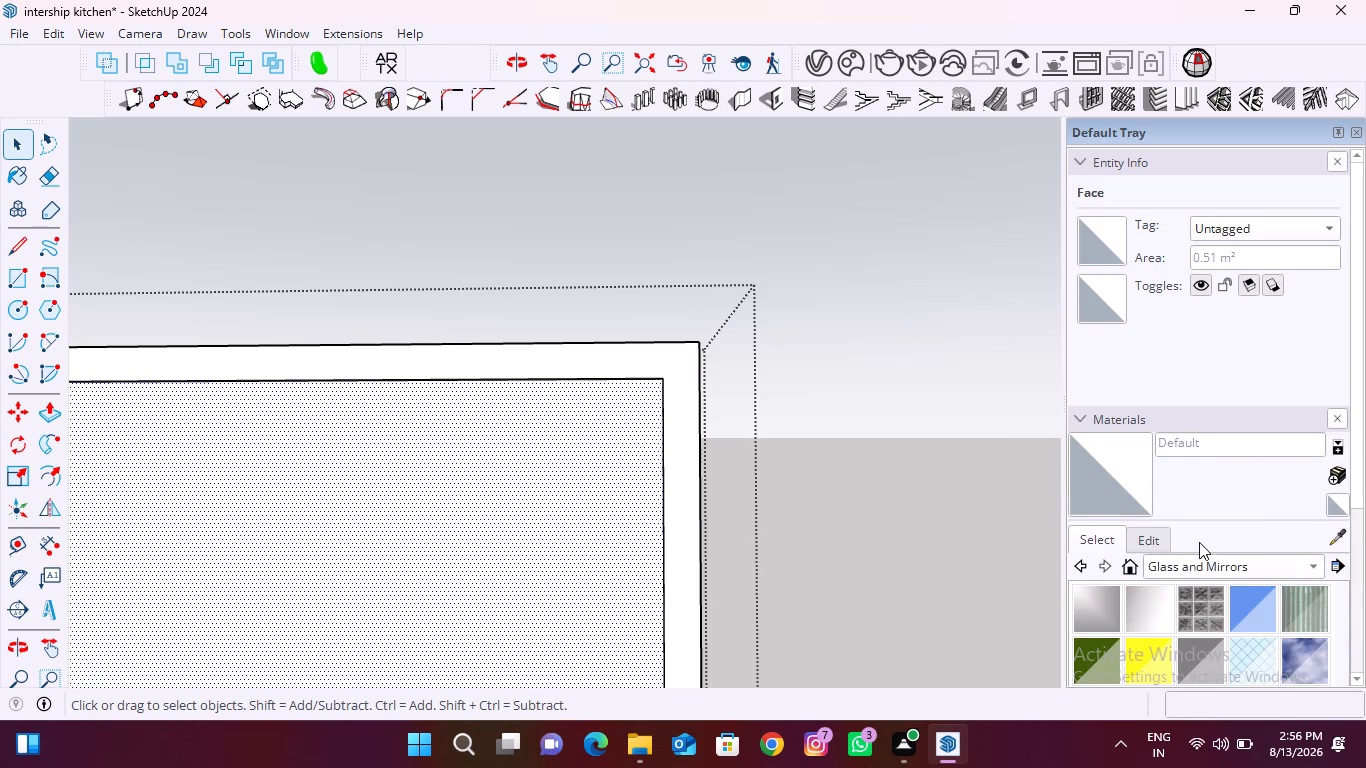
{"action": "scroll", "coordinate": [1199, 540], "scroll_direction": "down", "scroll_amount": 6}
{"action": "left_click", "coordinate": [1256, 555]}
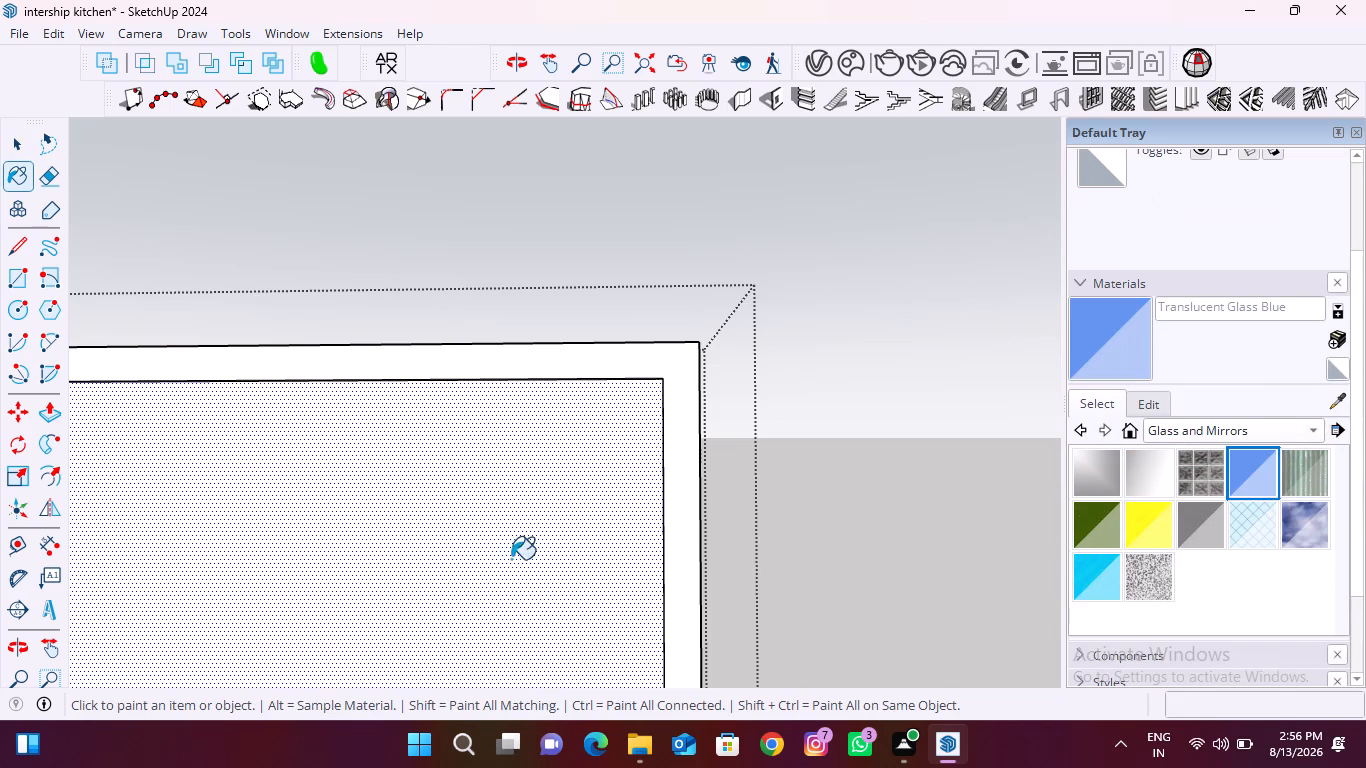
{"action": "left_click", "coordinate": [493, 558]}
{"action": "middle_click_drag", "start_coordinate": [476, 522], "coordinate": [1114, 530]}
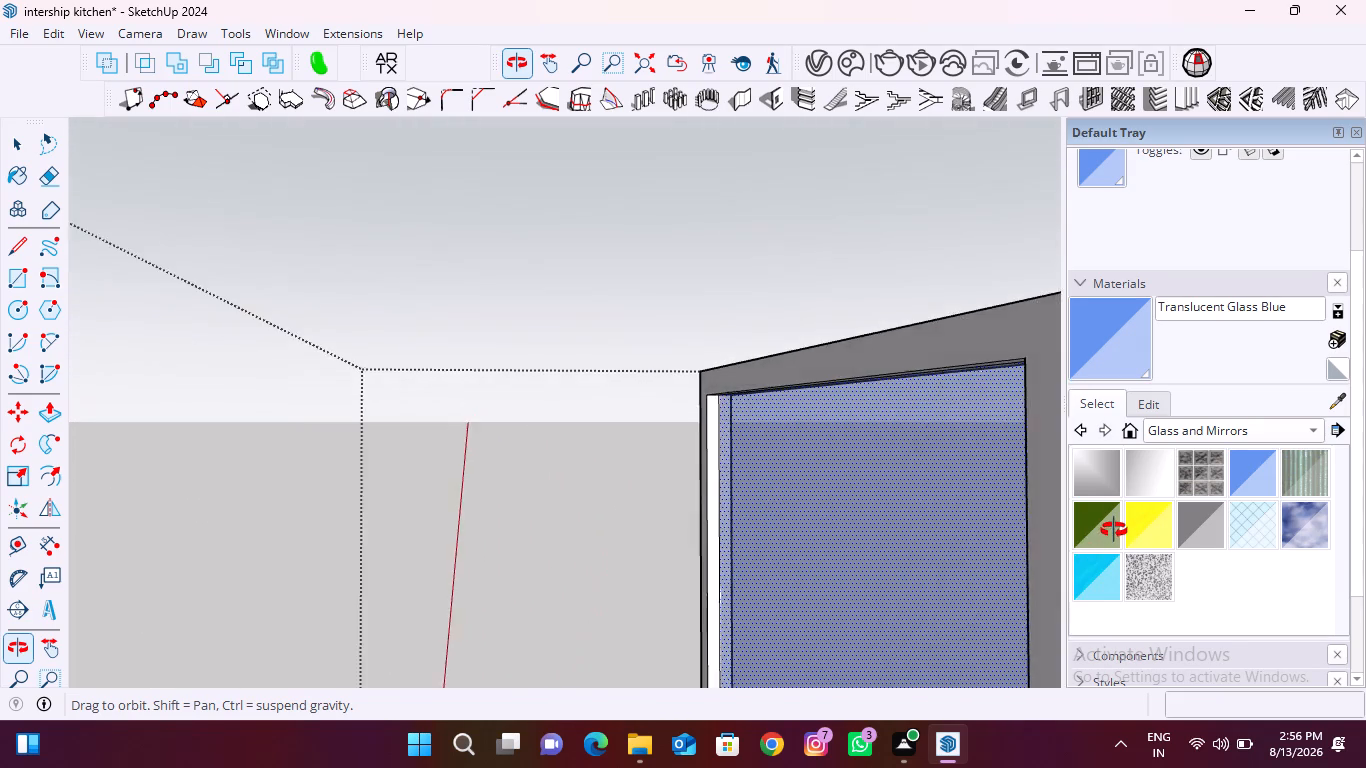
{"action": "middle_click_drag", "start_coordinate": [1114, 530], "coordinate": [1055, 528]}
{"action": "left_click", "coordinate": [839, 505]}
{"action": "key", "text": "space"}
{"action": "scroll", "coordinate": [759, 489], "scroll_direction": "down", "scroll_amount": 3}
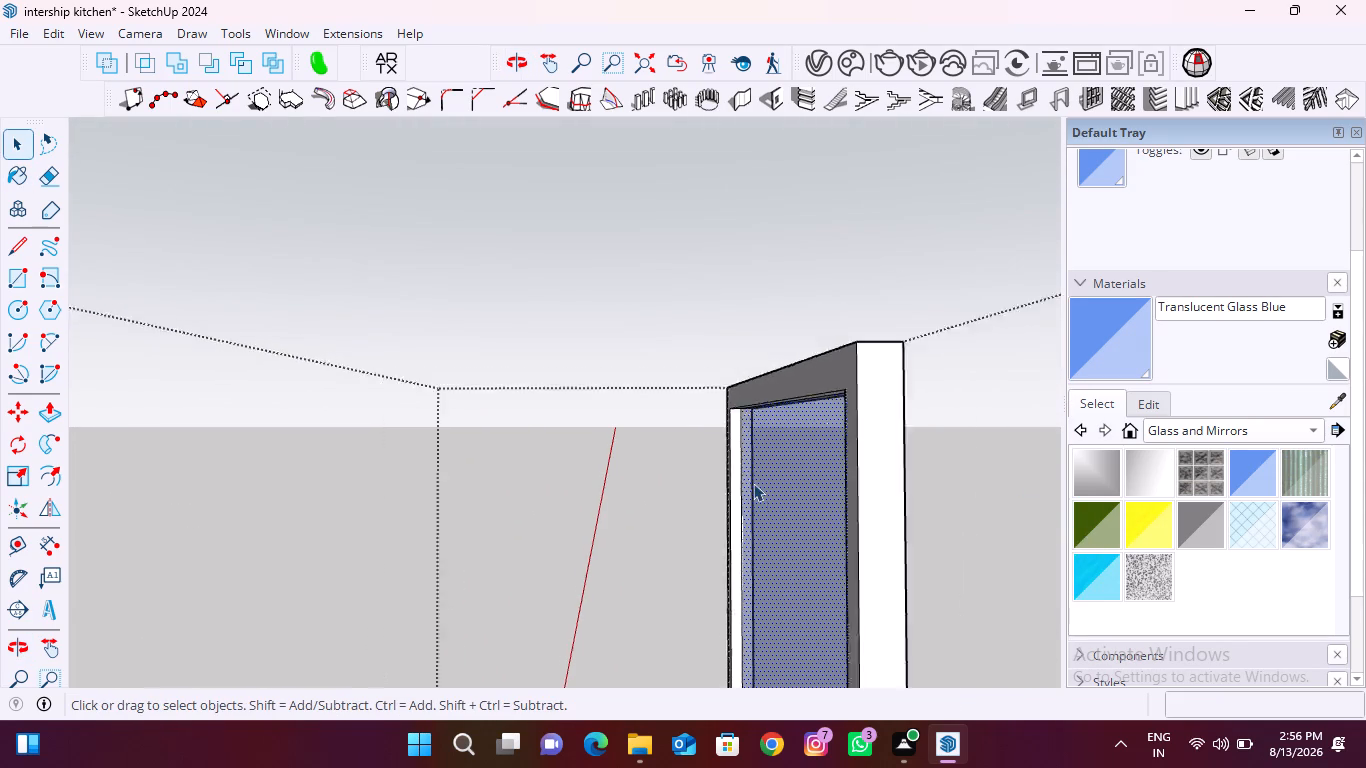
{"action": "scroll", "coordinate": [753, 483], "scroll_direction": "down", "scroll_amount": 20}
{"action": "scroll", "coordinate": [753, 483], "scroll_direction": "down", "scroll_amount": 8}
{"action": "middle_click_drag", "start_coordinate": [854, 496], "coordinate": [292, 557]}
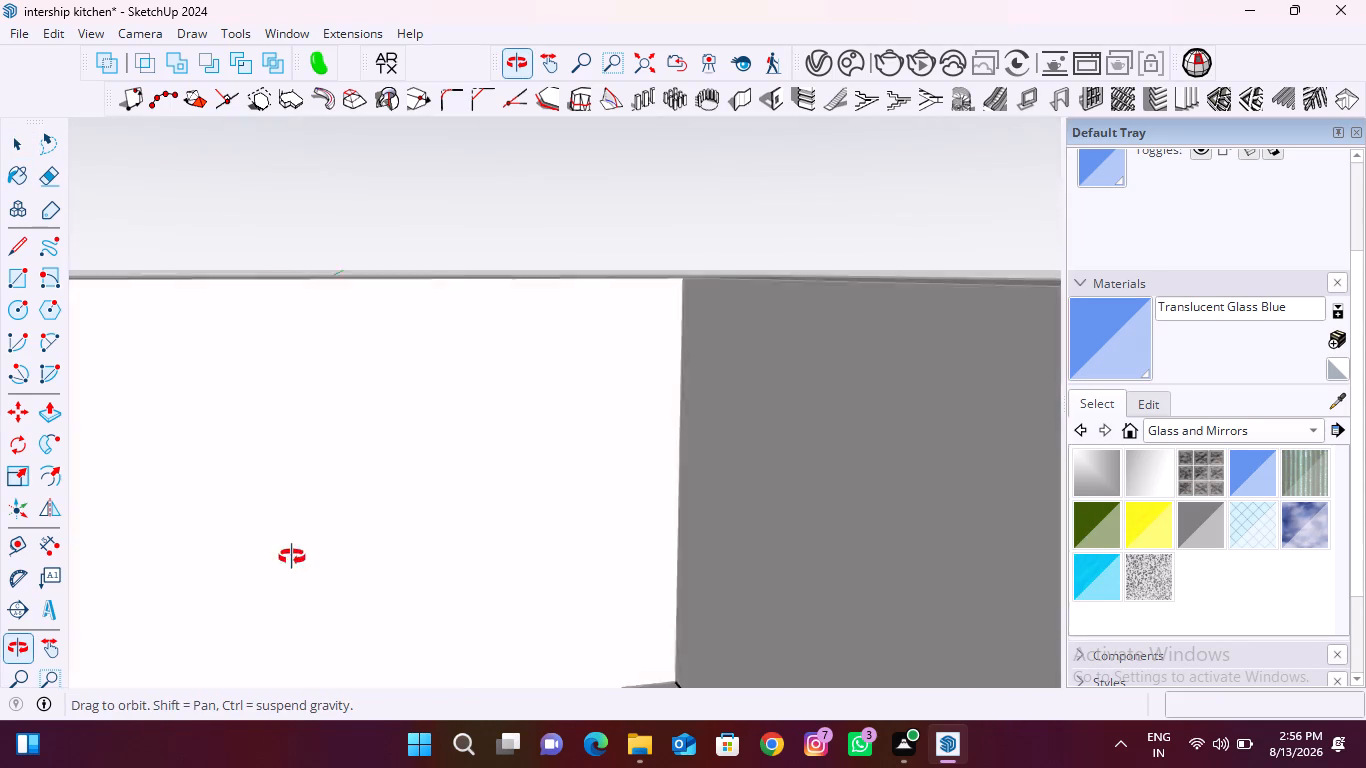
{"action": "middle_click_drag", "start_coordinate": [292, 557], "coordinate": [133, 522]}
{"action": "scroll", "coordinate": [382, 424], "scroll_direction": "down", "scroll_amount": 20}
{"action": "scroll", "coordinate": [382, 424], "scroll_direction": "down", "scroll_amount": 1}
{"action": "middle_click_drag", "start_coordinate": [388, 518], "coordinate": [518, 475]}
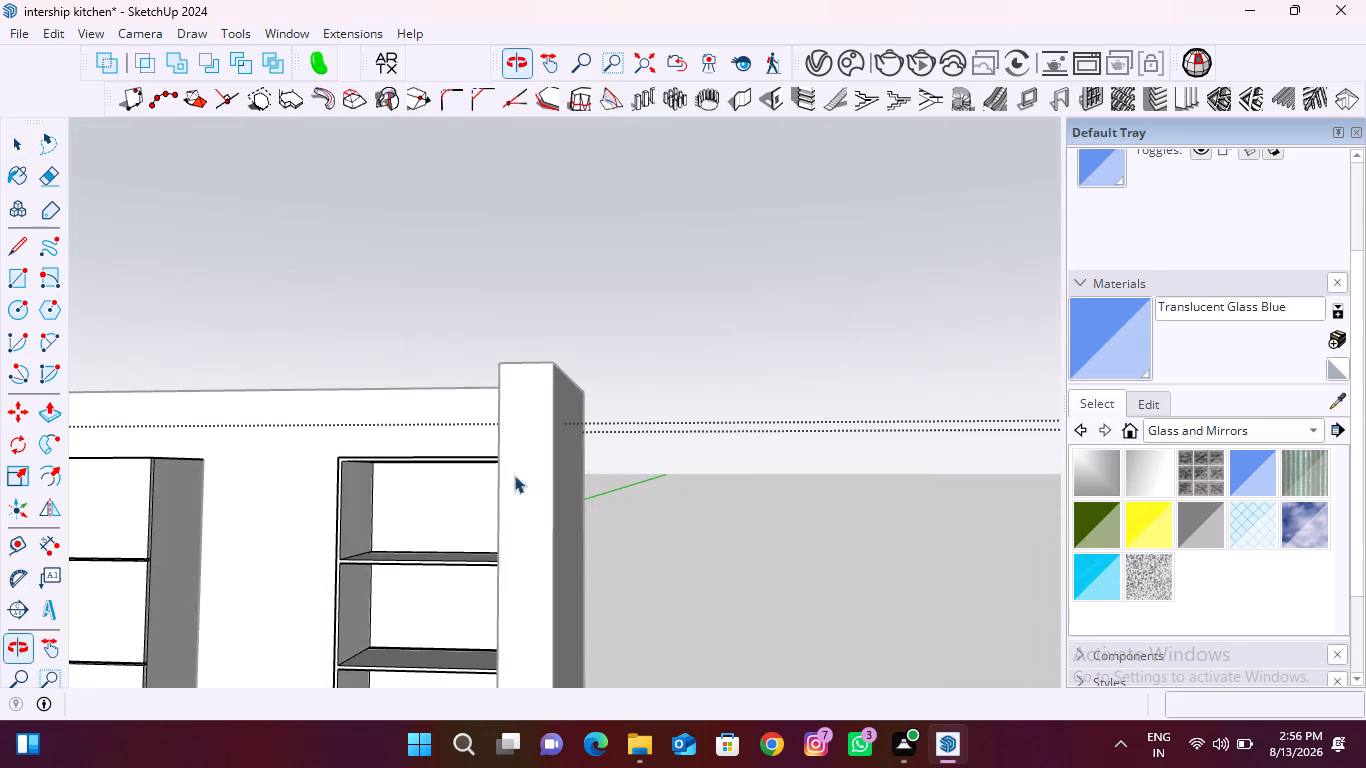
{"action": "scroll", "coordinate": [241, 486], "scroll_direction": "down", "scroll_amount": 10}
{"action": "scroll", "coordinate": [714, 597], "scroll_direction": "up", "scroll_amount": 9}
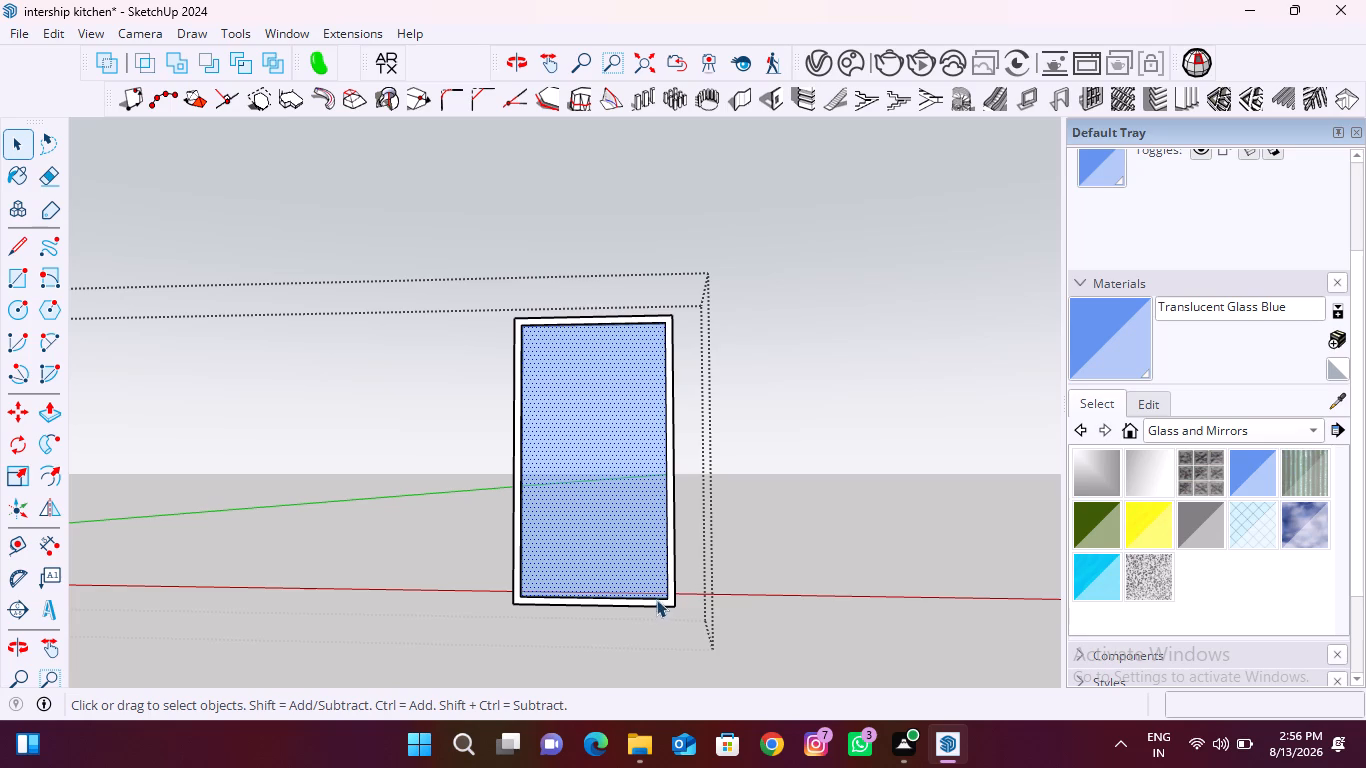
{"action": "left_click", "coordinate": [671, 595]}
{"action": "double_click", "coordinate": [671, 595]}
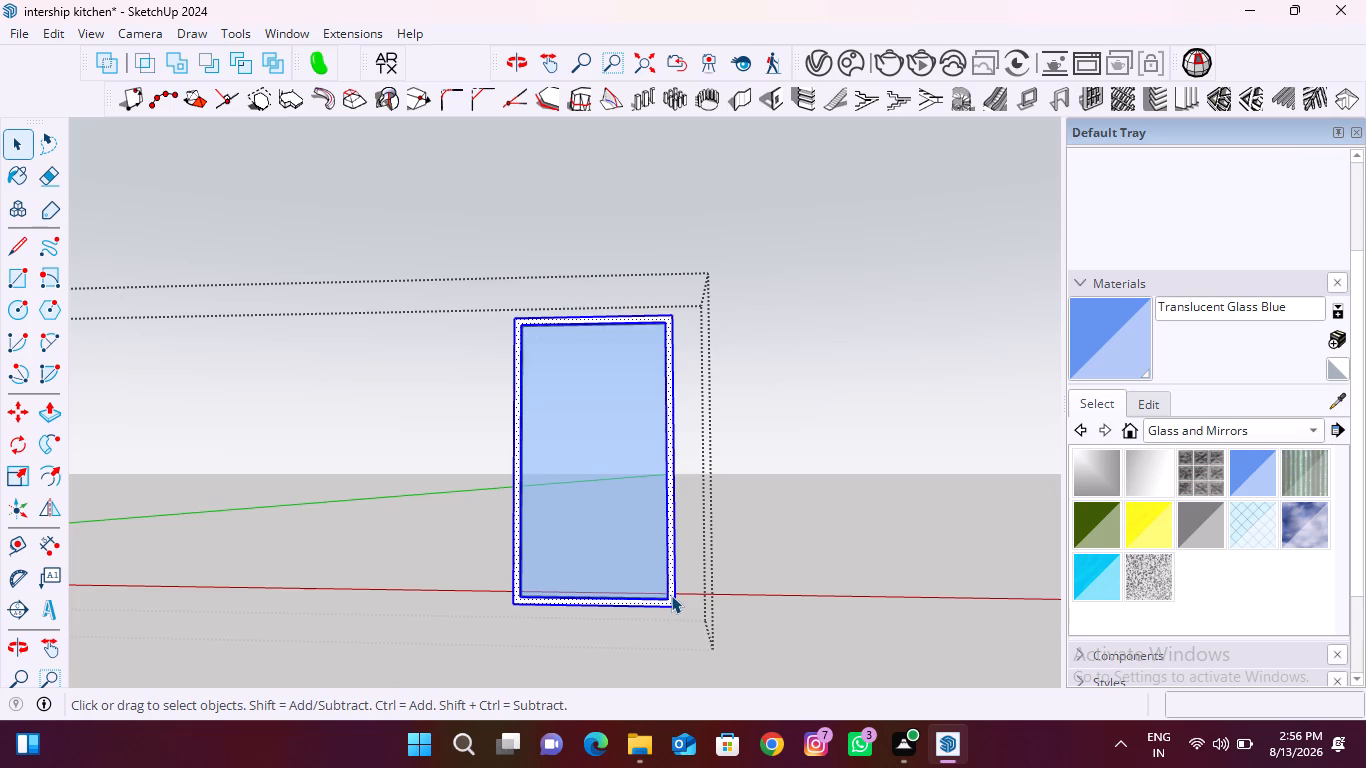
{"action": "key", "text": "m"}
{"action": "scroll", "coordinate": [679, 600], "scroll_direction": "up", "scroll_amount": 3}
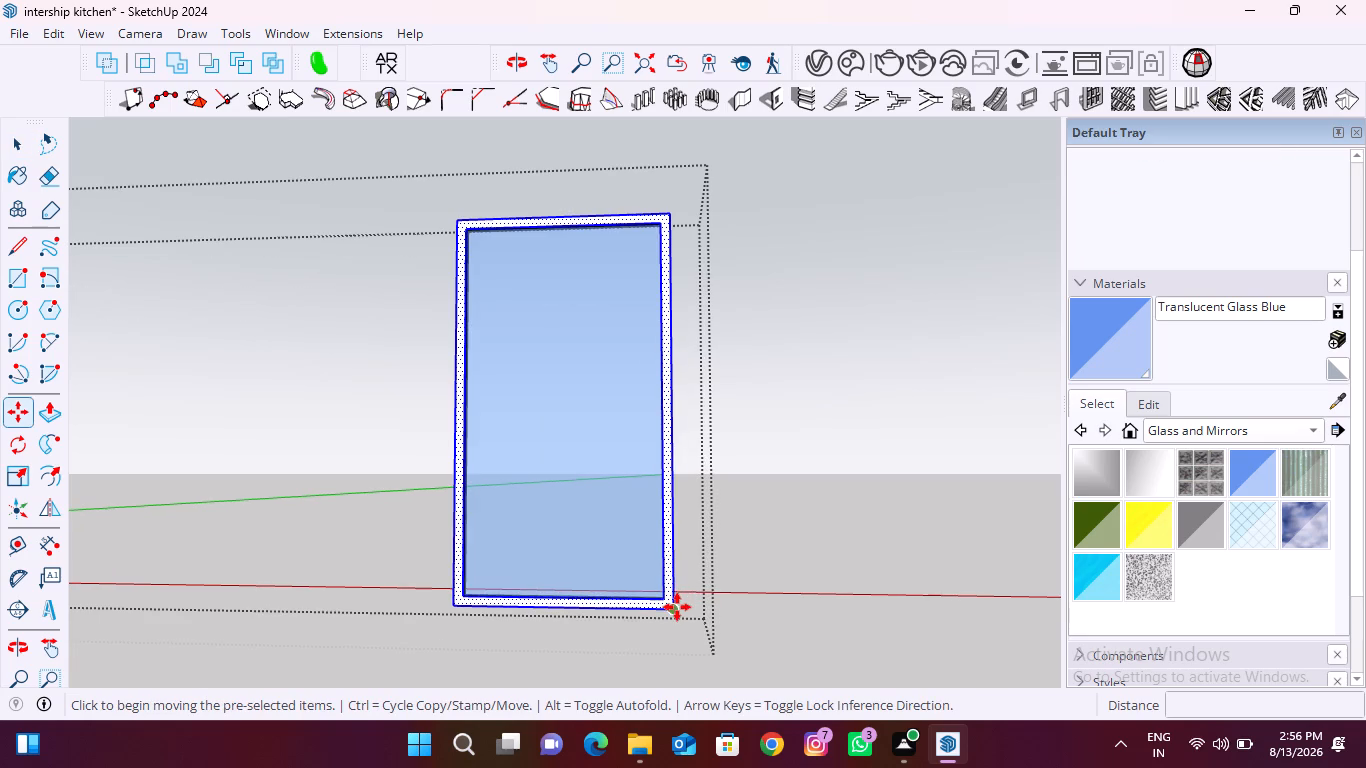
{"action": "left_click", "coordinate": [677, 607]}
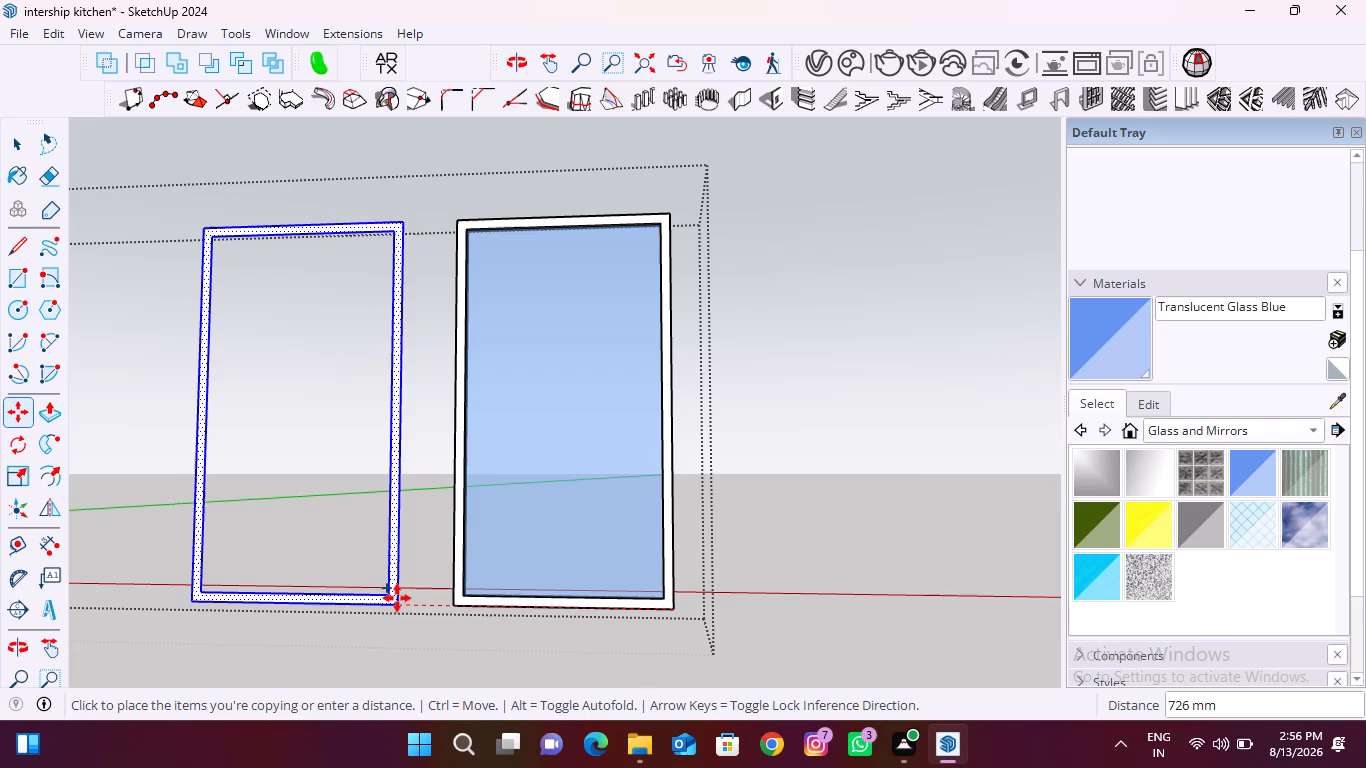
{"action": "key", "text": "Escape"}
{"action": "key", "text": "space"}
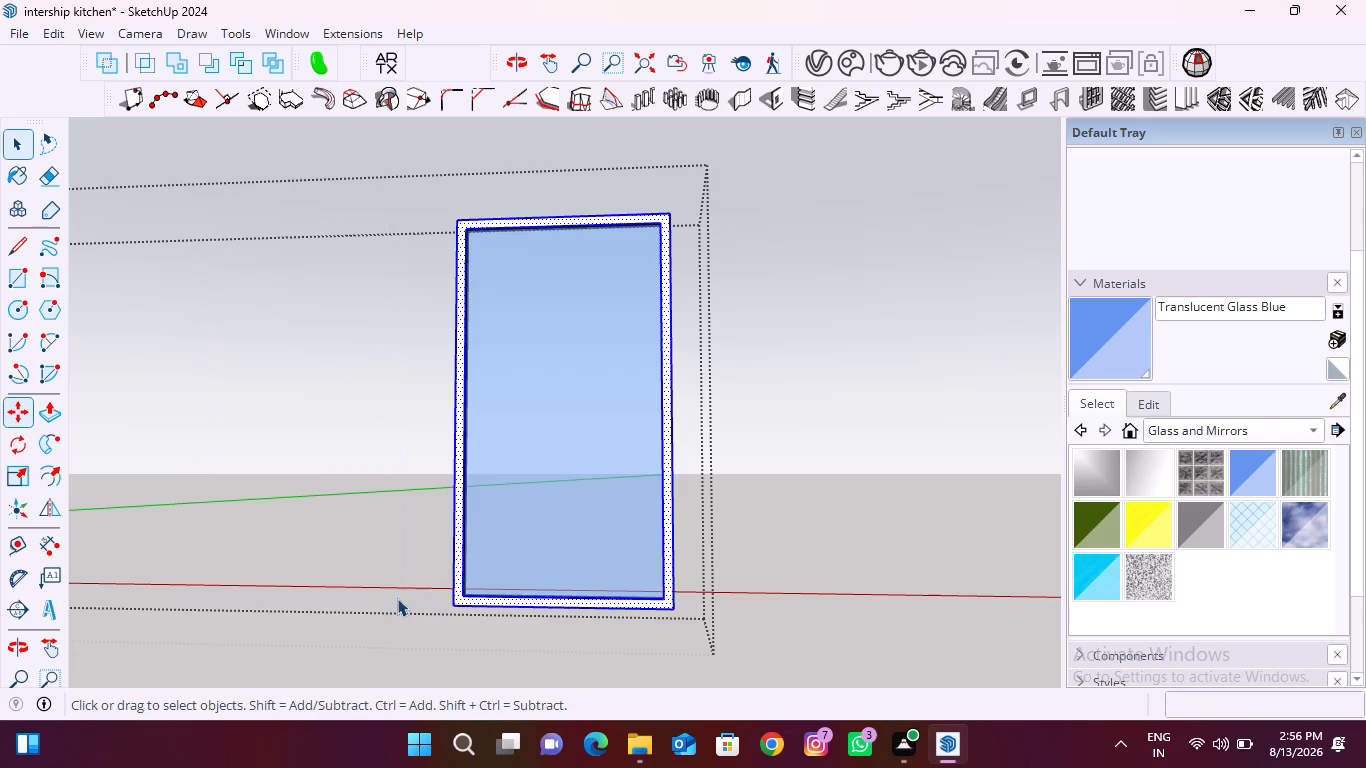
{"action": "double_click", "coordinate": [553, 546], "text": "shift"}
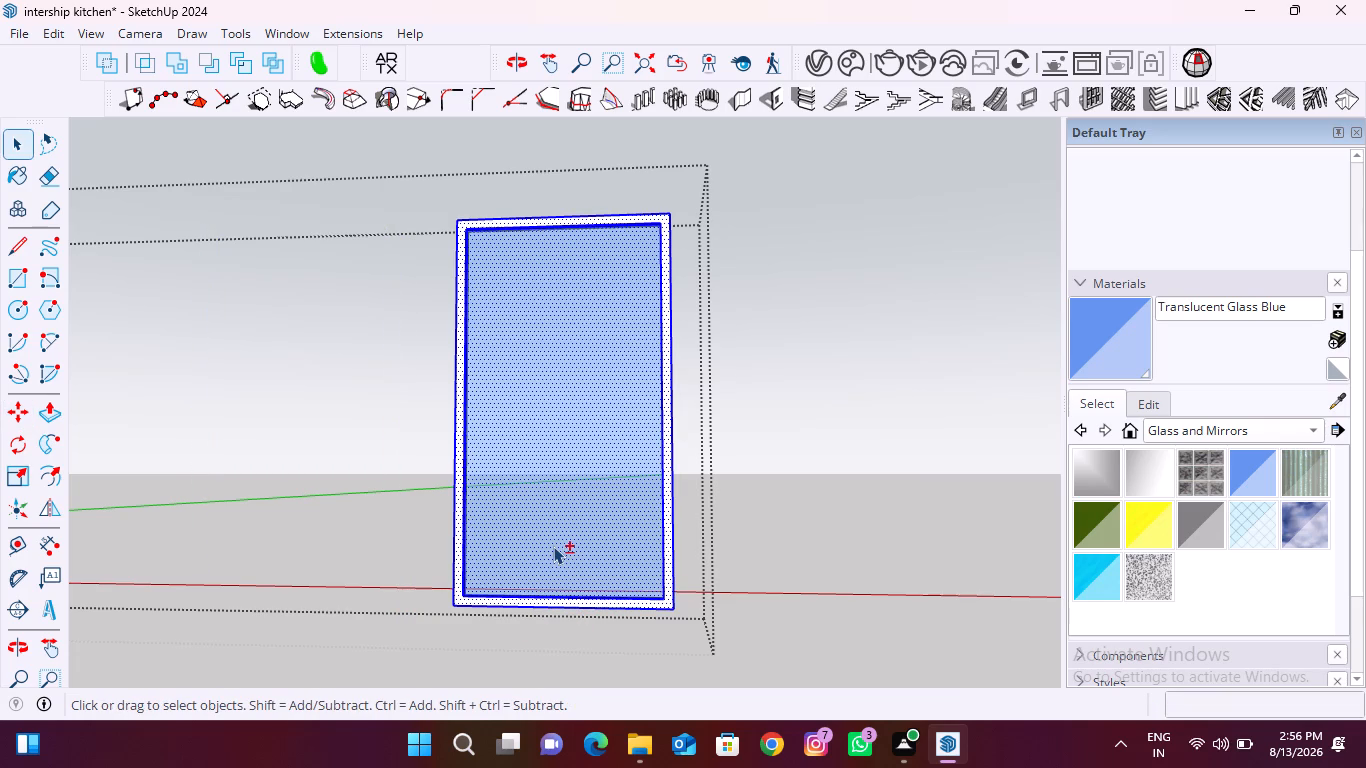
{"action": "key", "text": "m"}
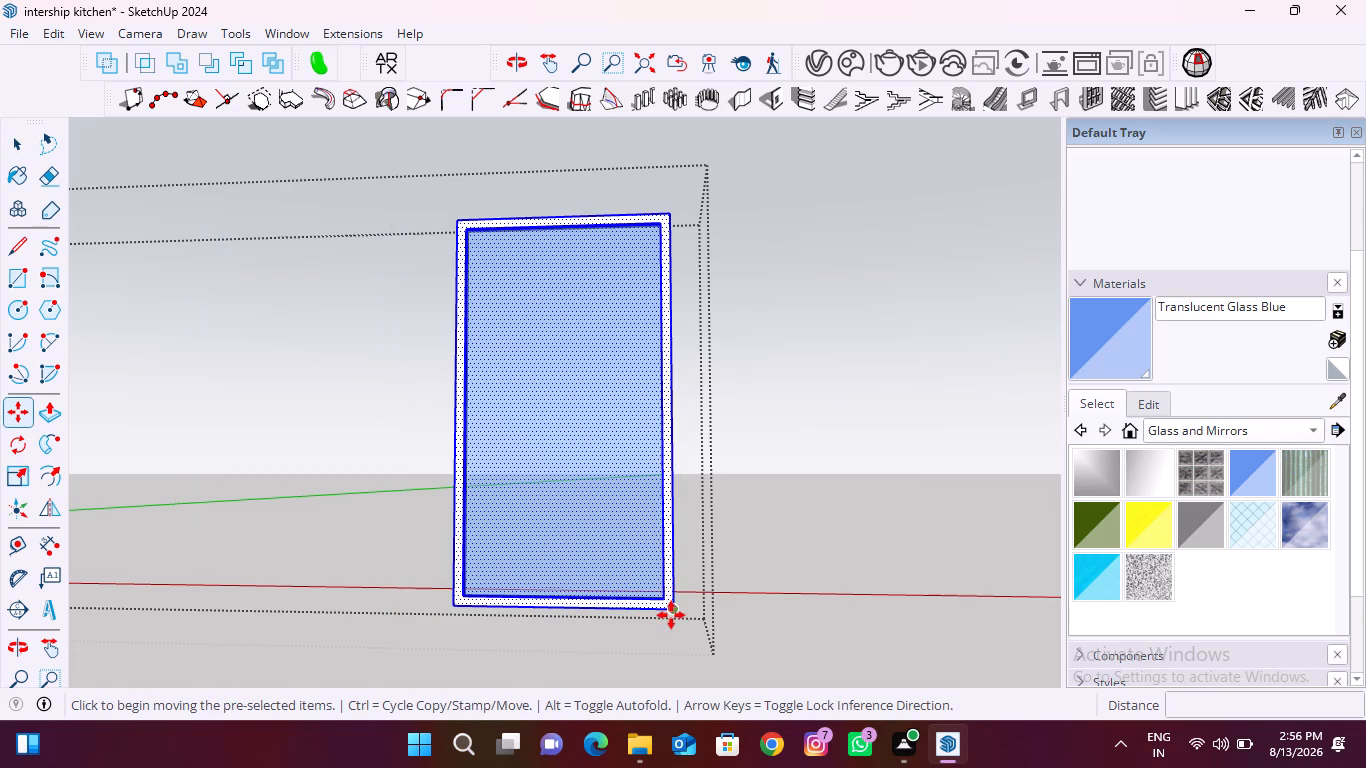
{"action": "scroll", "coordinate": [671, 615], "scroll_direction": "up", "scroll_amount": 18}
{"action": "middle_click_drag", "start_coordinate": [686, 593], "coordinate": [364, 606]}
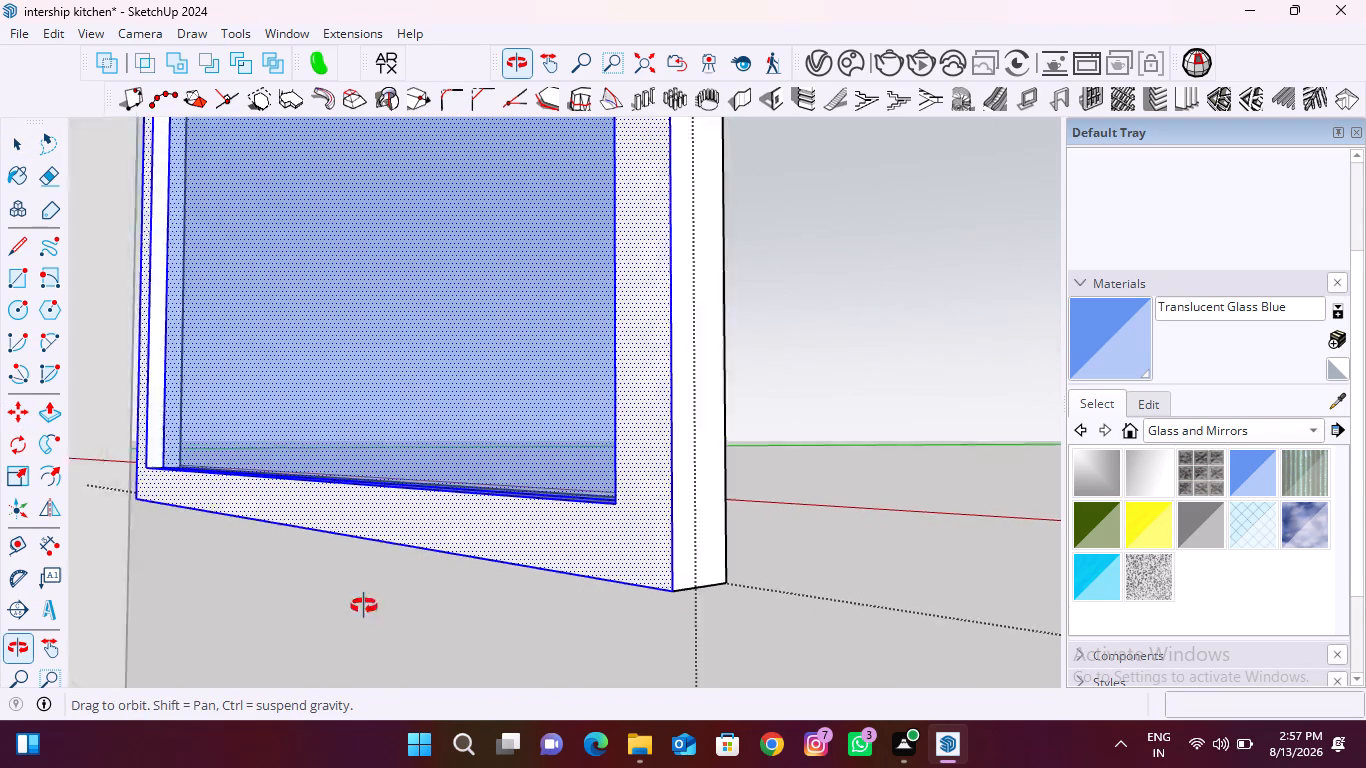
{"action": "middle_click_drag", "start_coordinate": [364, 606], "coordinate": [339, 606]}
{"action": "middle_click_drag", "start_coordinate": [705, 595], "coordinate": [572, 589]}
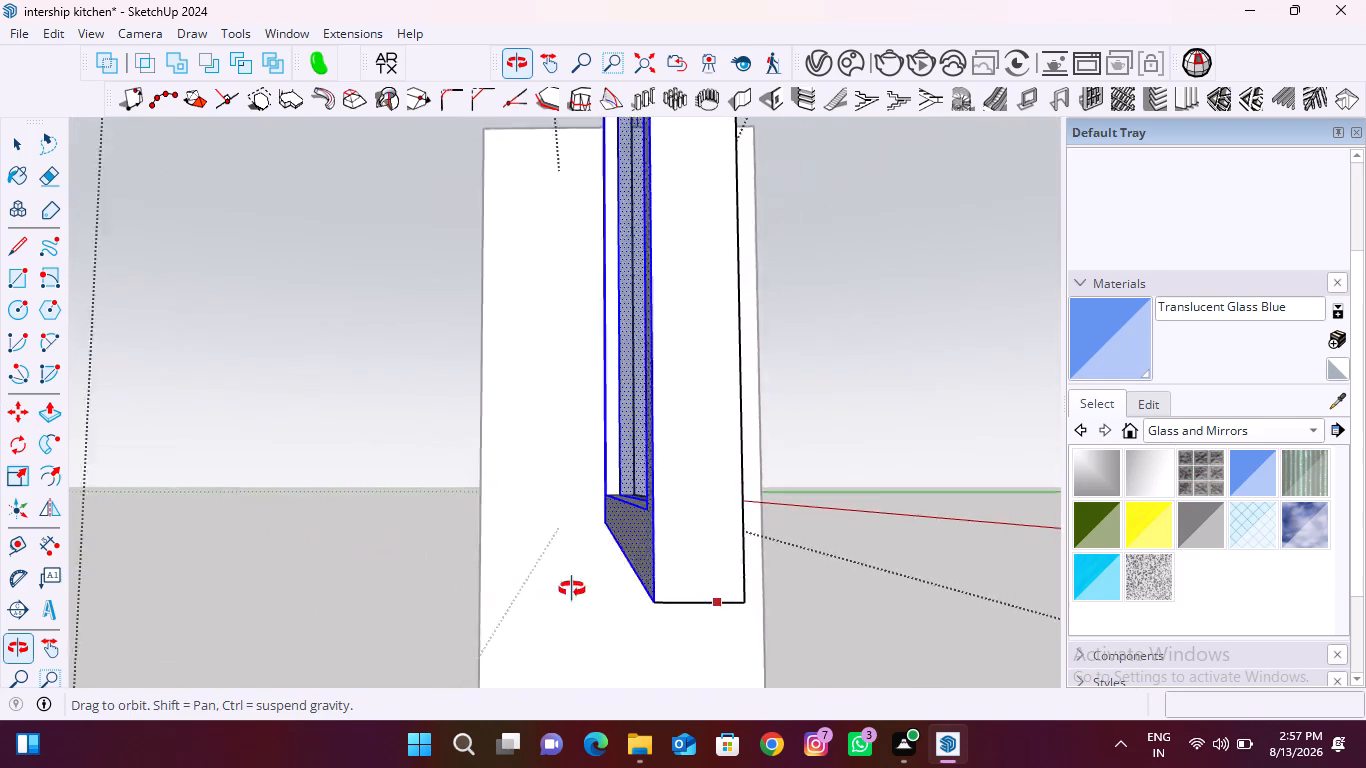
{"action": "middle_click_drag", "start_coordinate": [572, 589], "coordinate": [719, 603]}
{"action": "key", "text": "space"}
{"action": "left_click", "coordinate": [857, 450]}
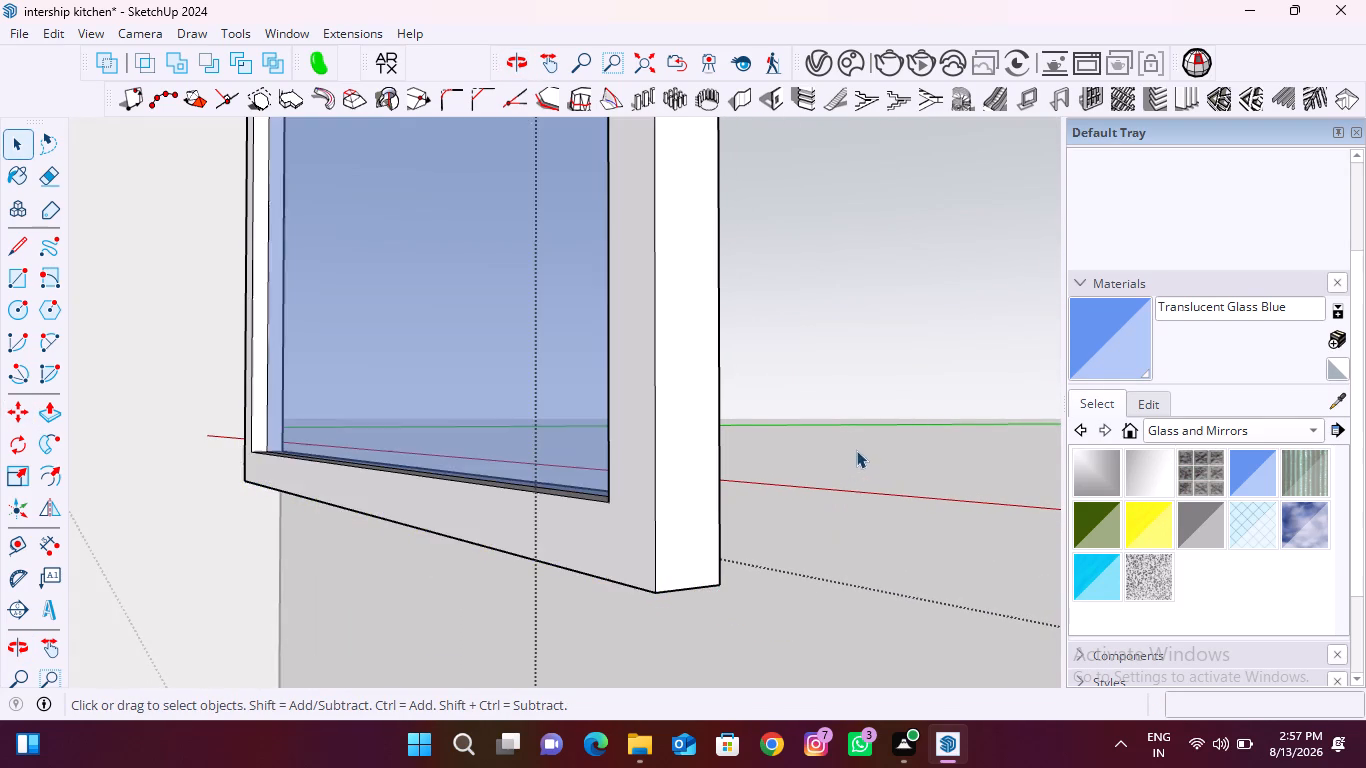
Move the whole glass shutter about 3024 mm by its lower rear corner onto the open three-compartment cabinet's front corner, and exit the group.
{"action": "scroll", "coordinate": [768, 454], "scroll_direction": "down", "scroll_amount": 18}
{"action": "middle_click_drag", "start_coordinate": [606, 497], "coordinate": [852, 535]}
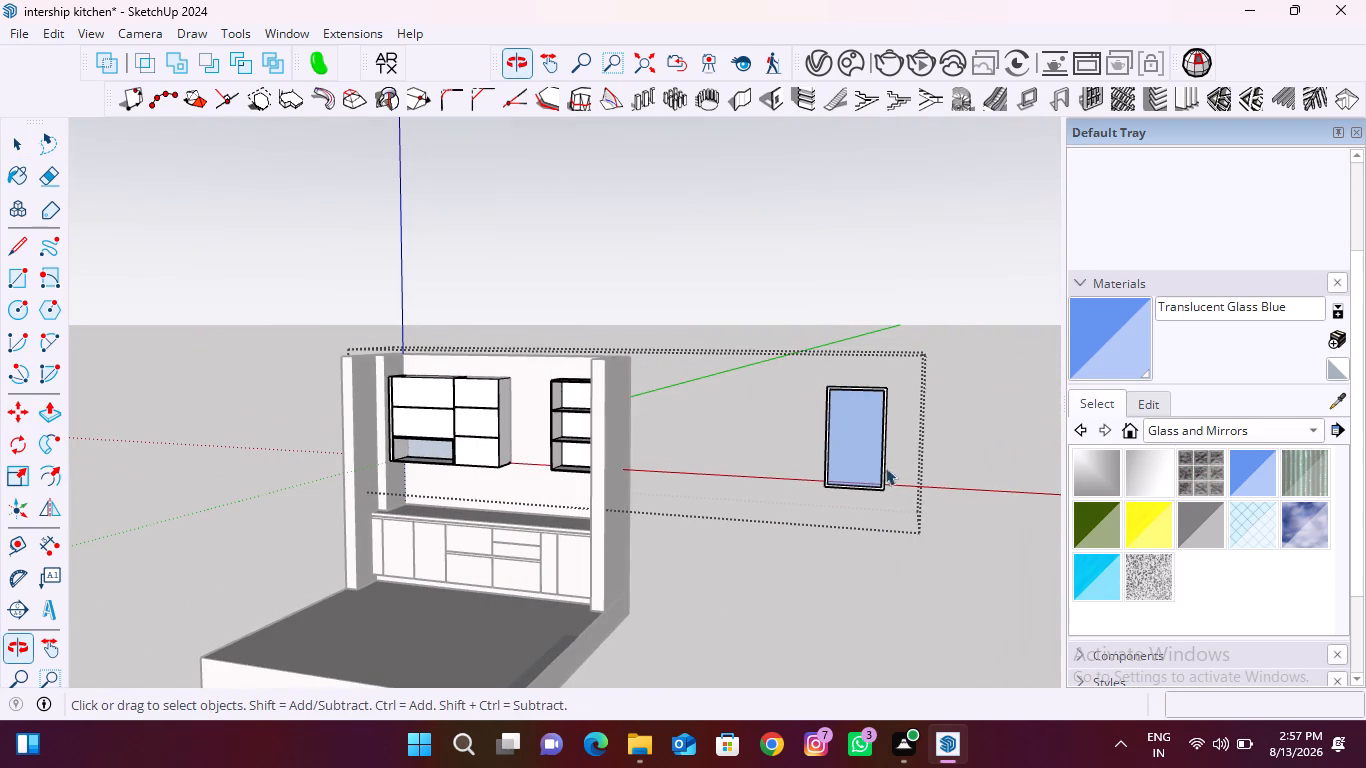
{"action": "left_click", "coordinate": [875, 465]}
{"action": "triple_click", "coordinate": [875, 465]}
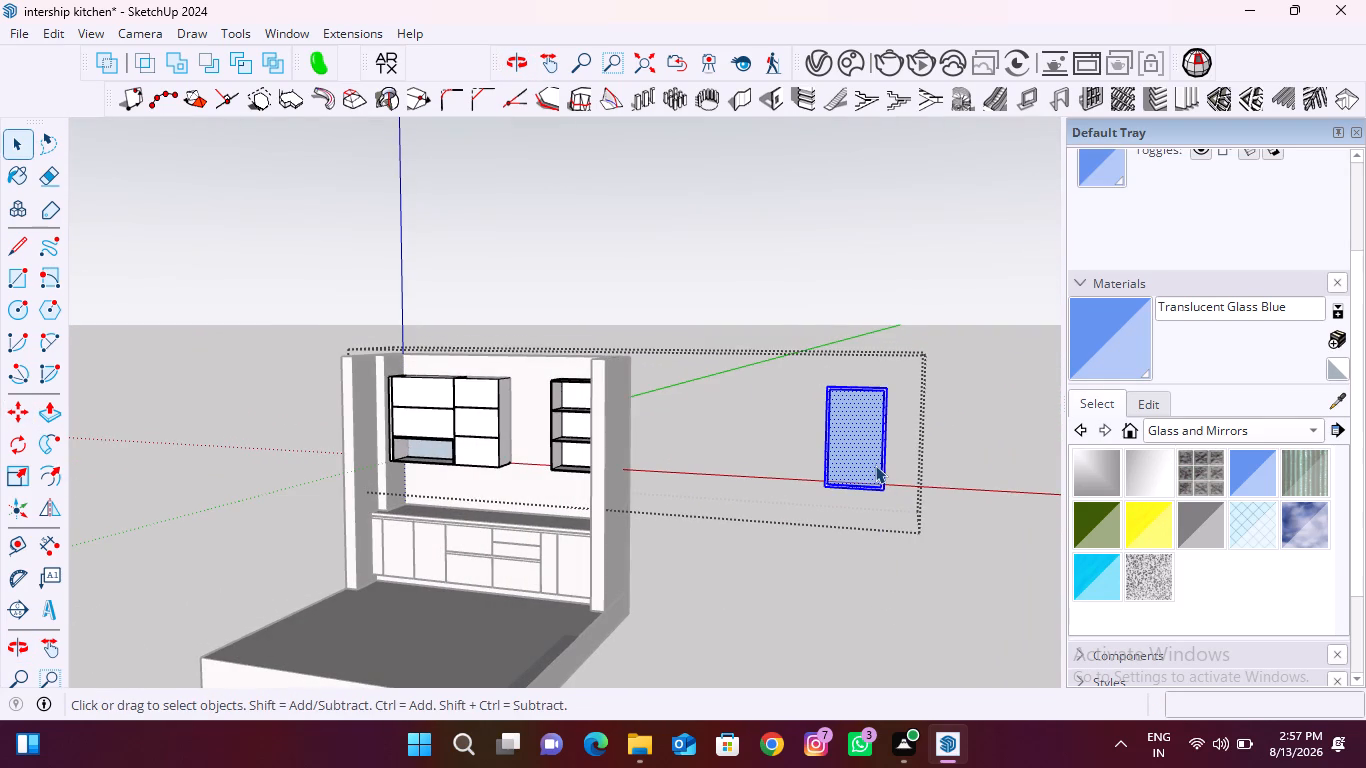
{"action": "left_click", "coordinate": [875, 465]}
{"action": "middle_click_drag", "start_coordinate": [881, 479], "coordinate": [386, 522]}
{"action": "scroll", "coordinate": [439, 561], "scroll_direction": "up", "scroll_amount": 5}
{"action": "key", "text": "m"}
{"action": "scroll", "coordinate": [461, 601], "scroll_direction": "up", "scroll_amount": 8}
{"action": "scroll", "coordinate": [461, 601], "scroll_direction": "down", "scroll_amount": 2}
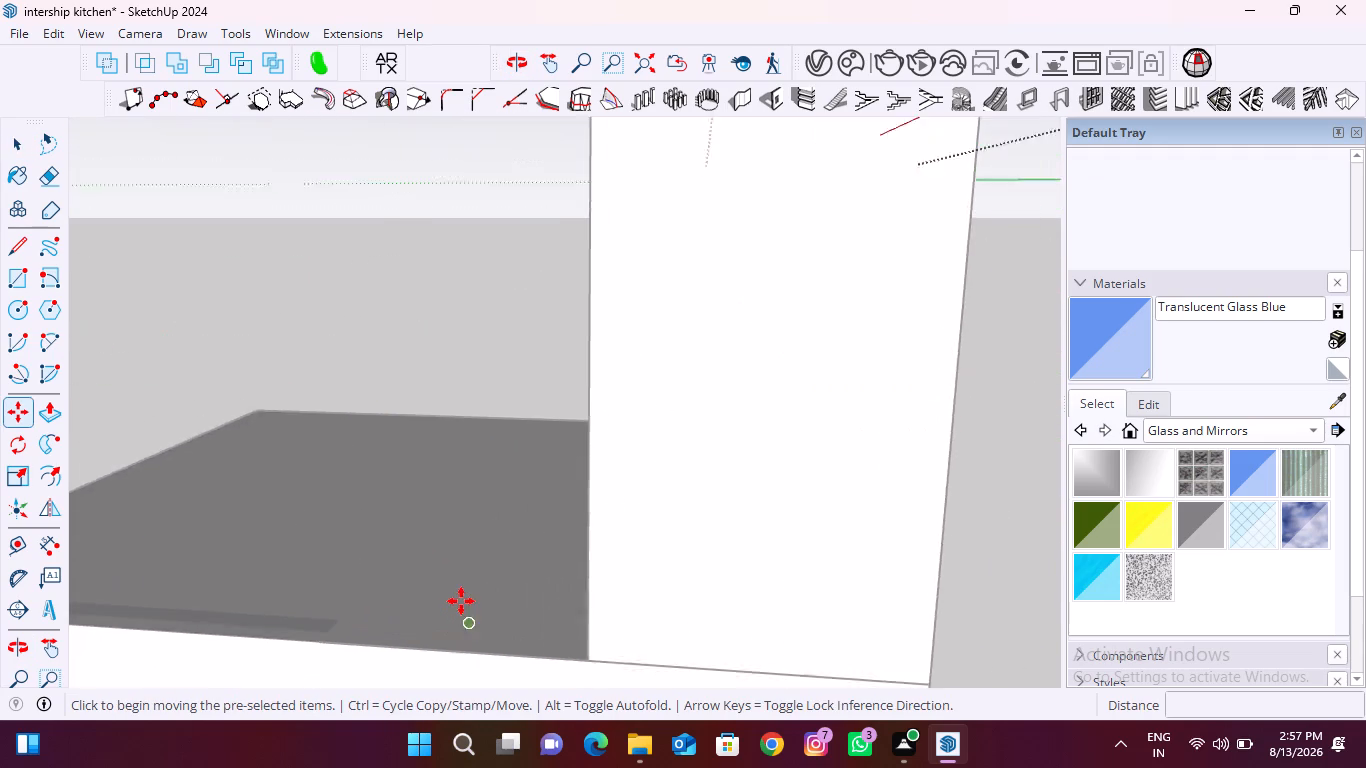
{"action": "scroll", "coordinate": [461, 601], "scroll_direction": "down", "scroll_amount": 2}
{"action": "scroll", "coordinate": [447, 581], "scroll_direction": "up", "scroll_amount": 3}
{"action": "left_click", "coordinate": [455, 580]}
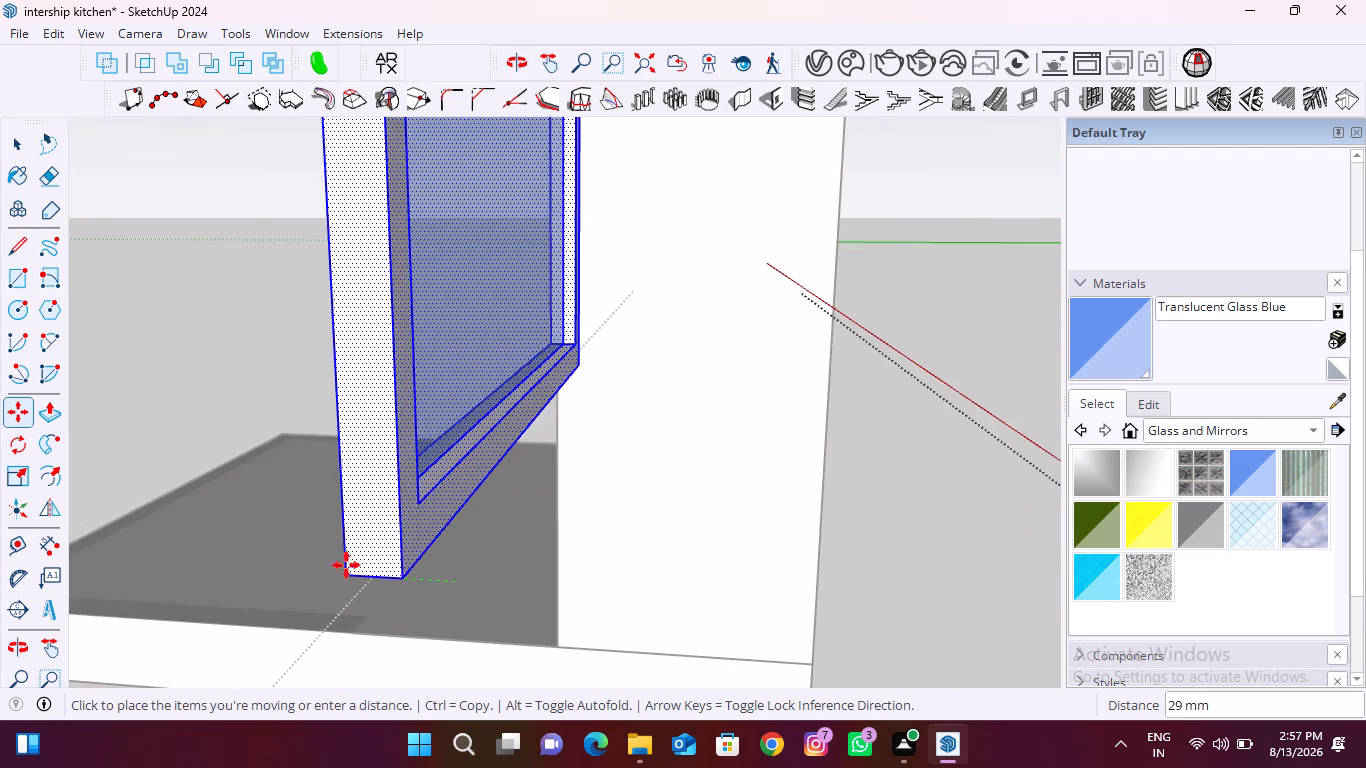
{"action": "scroll", "coordinate": [343, 565], "scroll_direction": "down", "scroll_amount": 20}
{"action": "scroll", "coordinate": [343, 565], "scroll_direction": "down", "scroll_amount": 3}
{"action": "middle_click_drag", "start_coordinate": [195, 564], "coordinate": [580, 584]}
{"action": "middle_click_drag", "start_coordinate": [620, 407], "coordinate": [824, 417]}
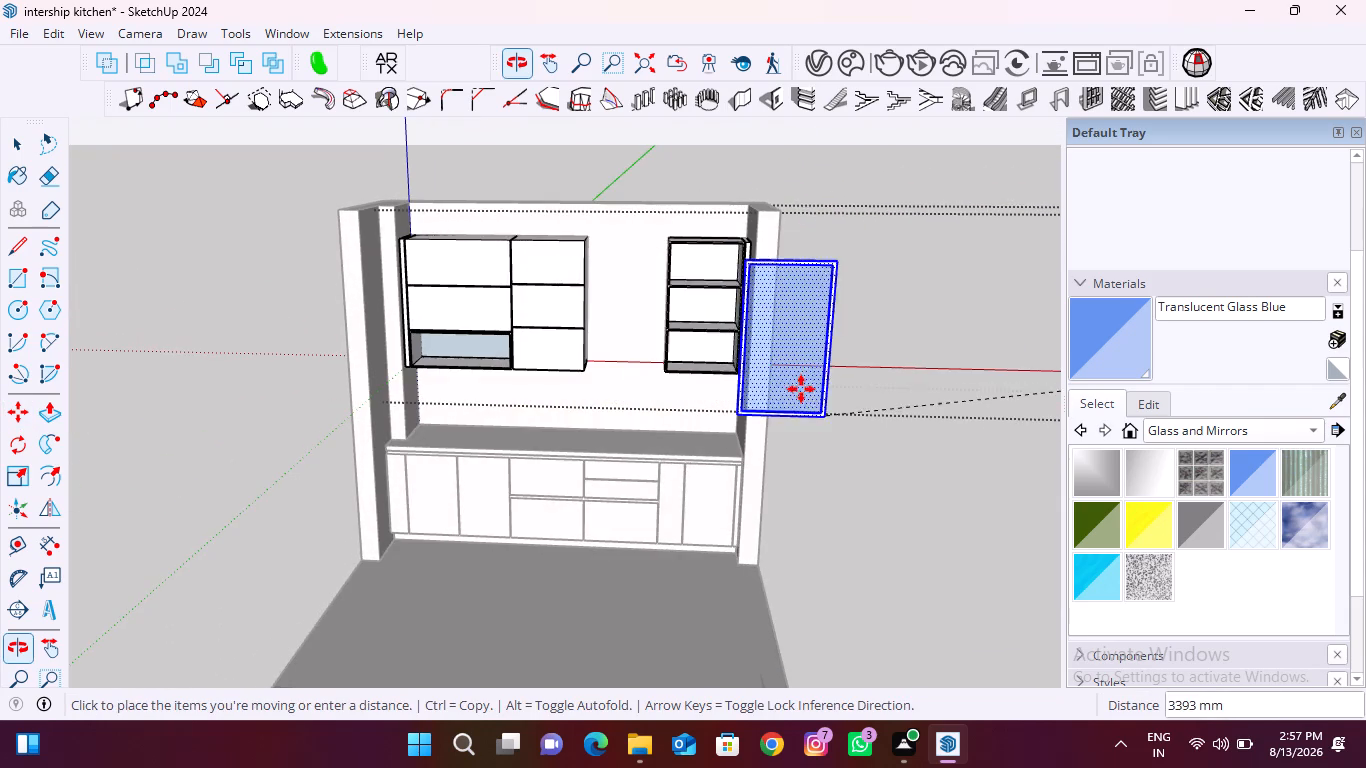
{"action": "scroll", "coordinate": [738, 362], "scroll_direction": "up", "scroll_amount": 20}
{"action": "scroll", "coordinate": [738, 362], "scroll_direction": "up", "scroll_amount": 3}
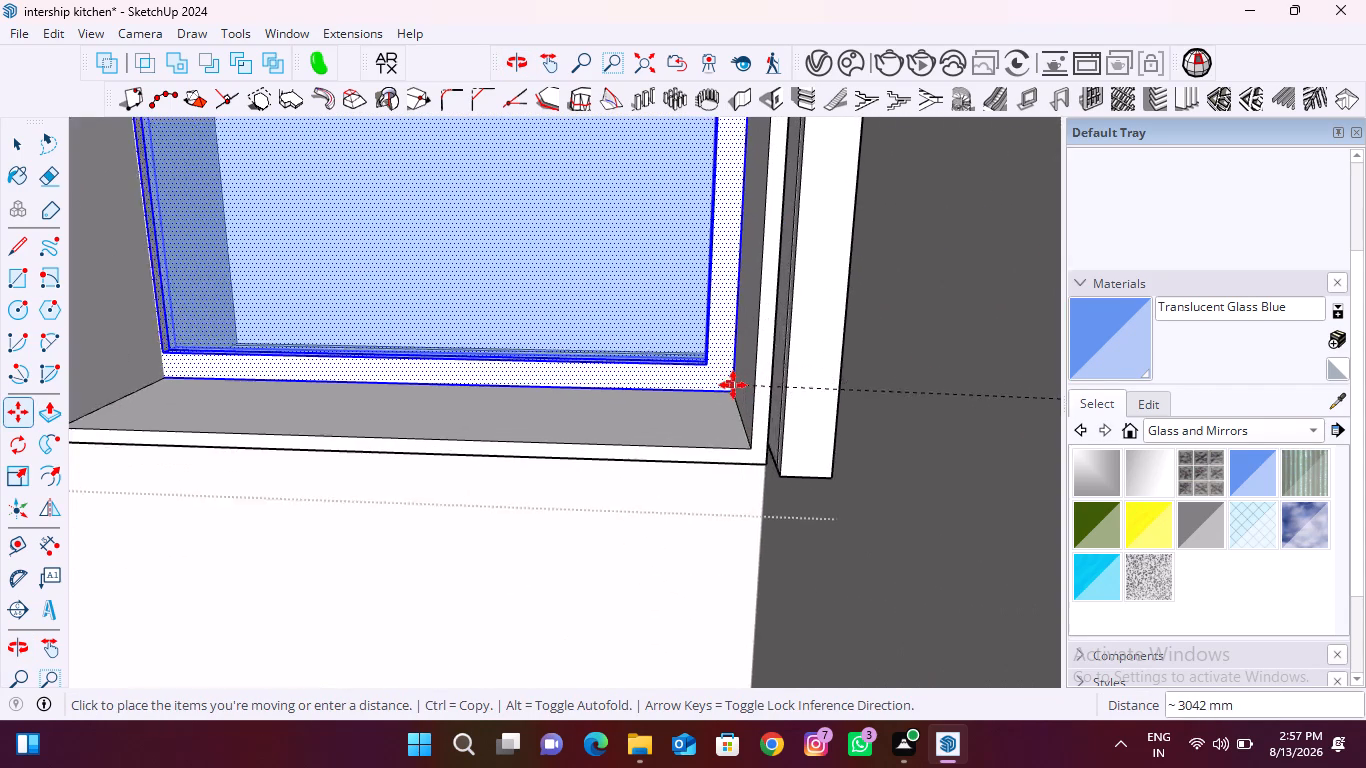
{"action": "scroll", "coordinate": [733, 385], "scroll_direction": "up", "scroll_amount": 5}
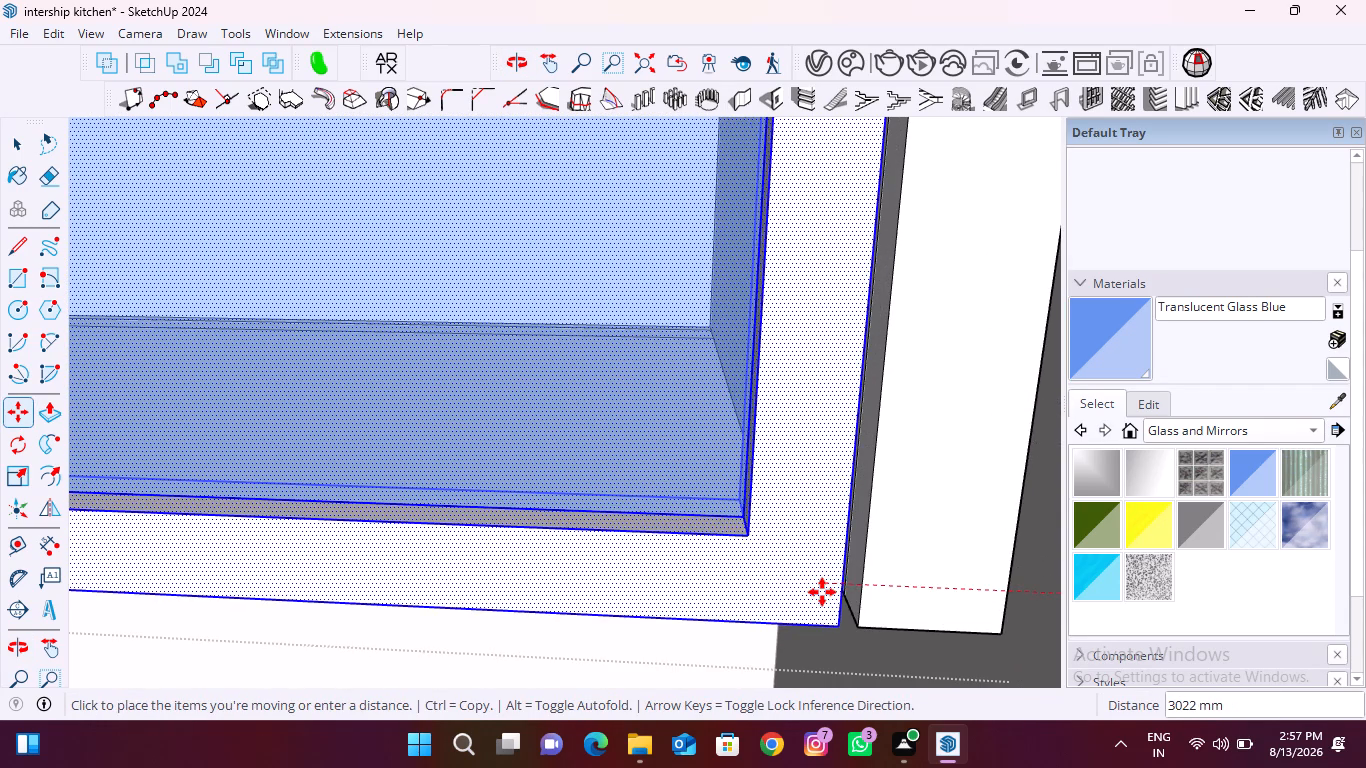
{"action": "middle_click_drag", "start_coordinate": [822, 592], "coordinate": [688, 551]}
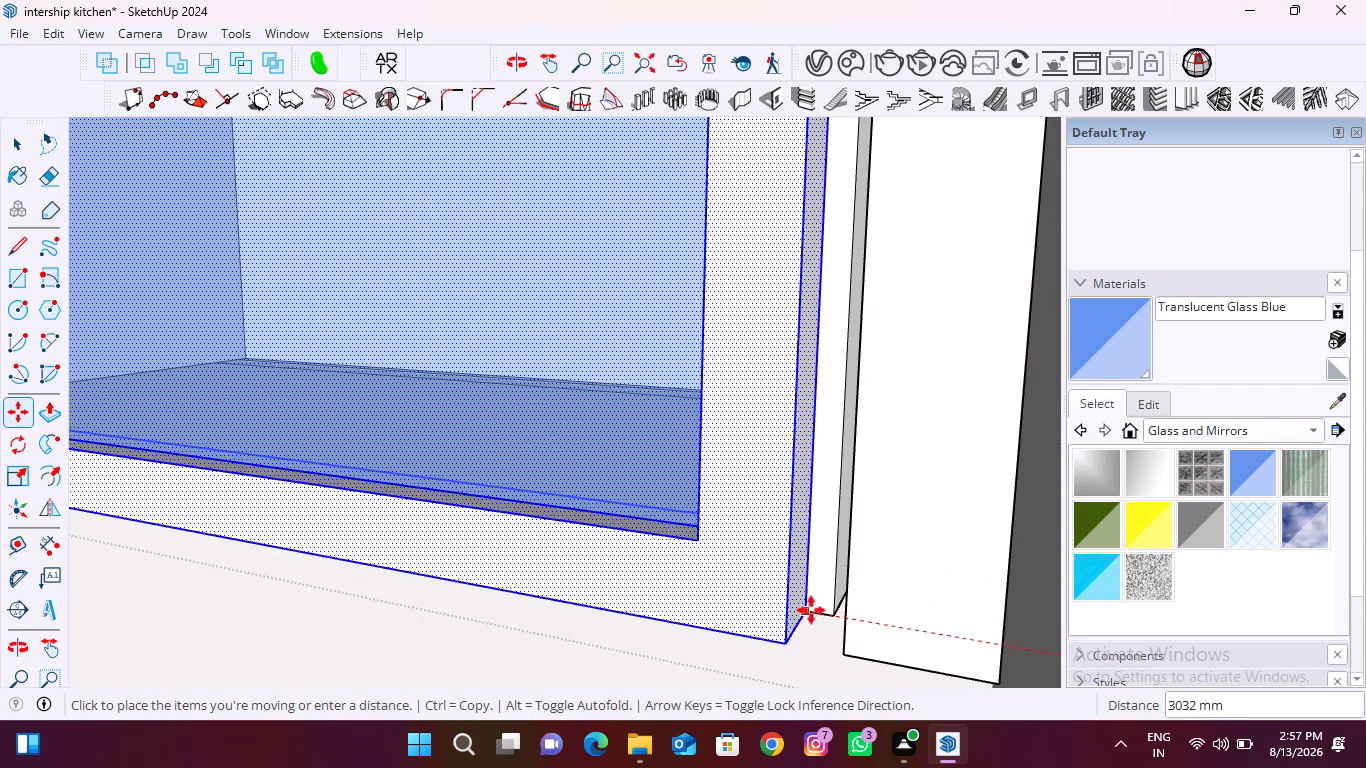
{"action": "left_click", "coordinate": [828, 612]}
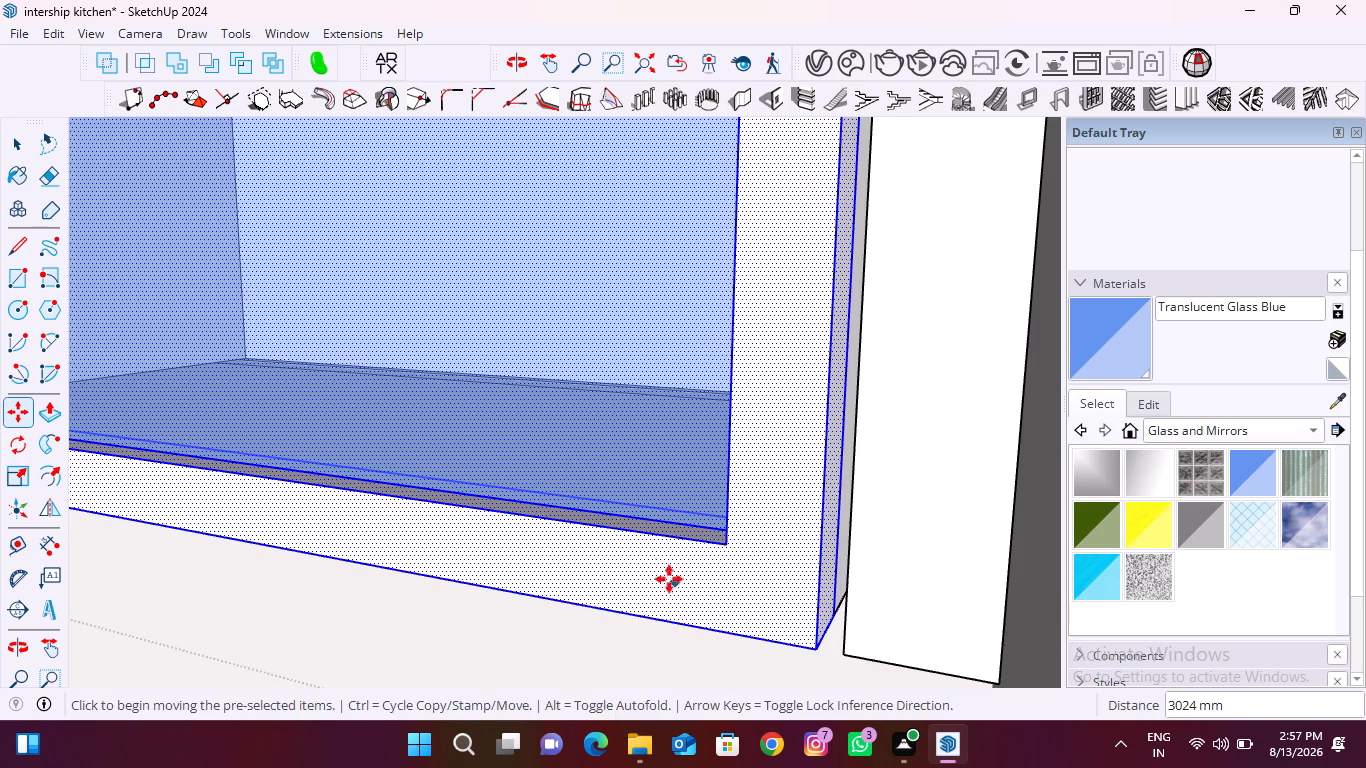
{"action": "key", "text": "space"}
{"action": "scroll", "coordinate": [491, 530], "scroll_direction": "down", "scroll_amount": 20}
{"action": "scroll", "coordinate": [491, 530], "scroll_direction": "down", "scroll_amount": 20}
{"action": "scroll", "coordinate": [491, 530], "scroll_direction": "down", "scroll_amount": 2}
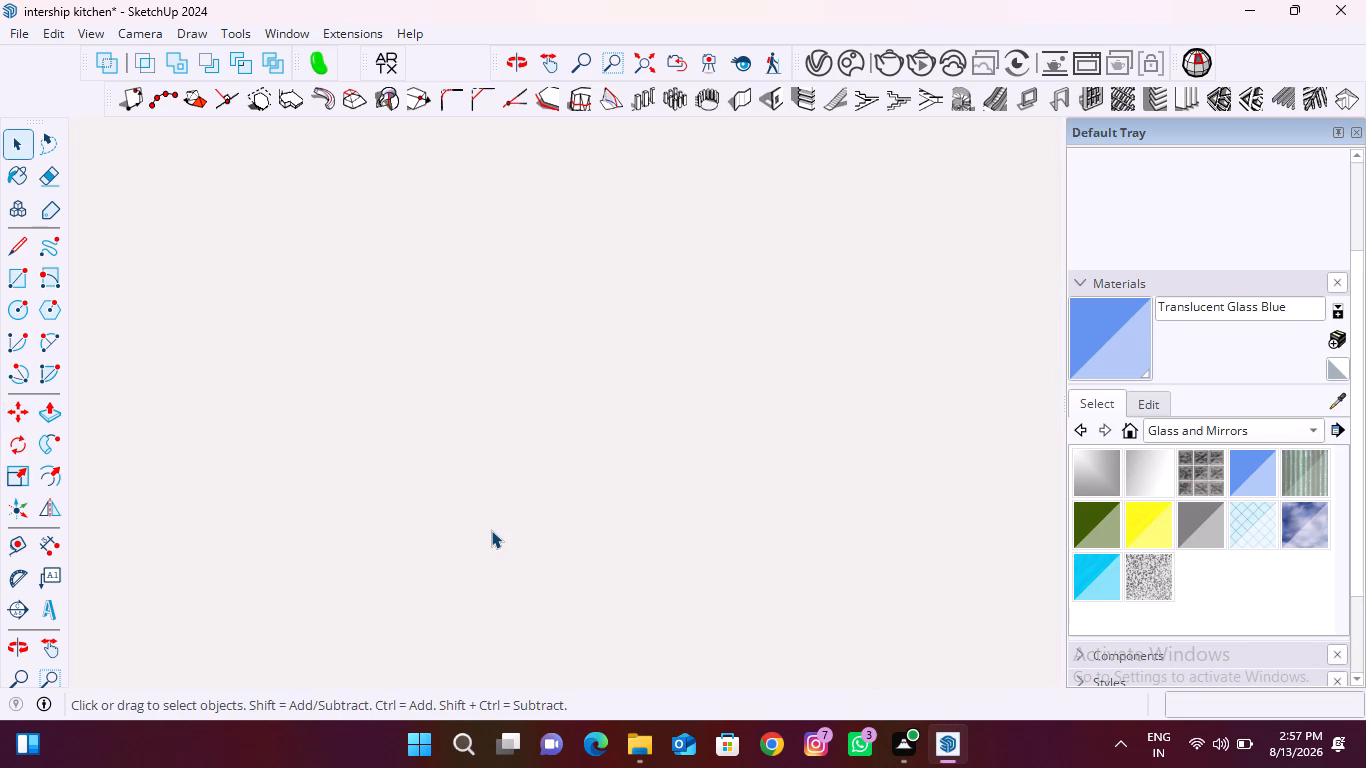
{"action": "scroll", "coordinate": [491, 530], "scroll_direction": "down", "scroll_amount": 9}
{"action": "left_click", "coordinate": [639, 62]}
{"action": "middle_click_drag", "start_coordinate": [623, 426], "coordinate": [573, 426]}
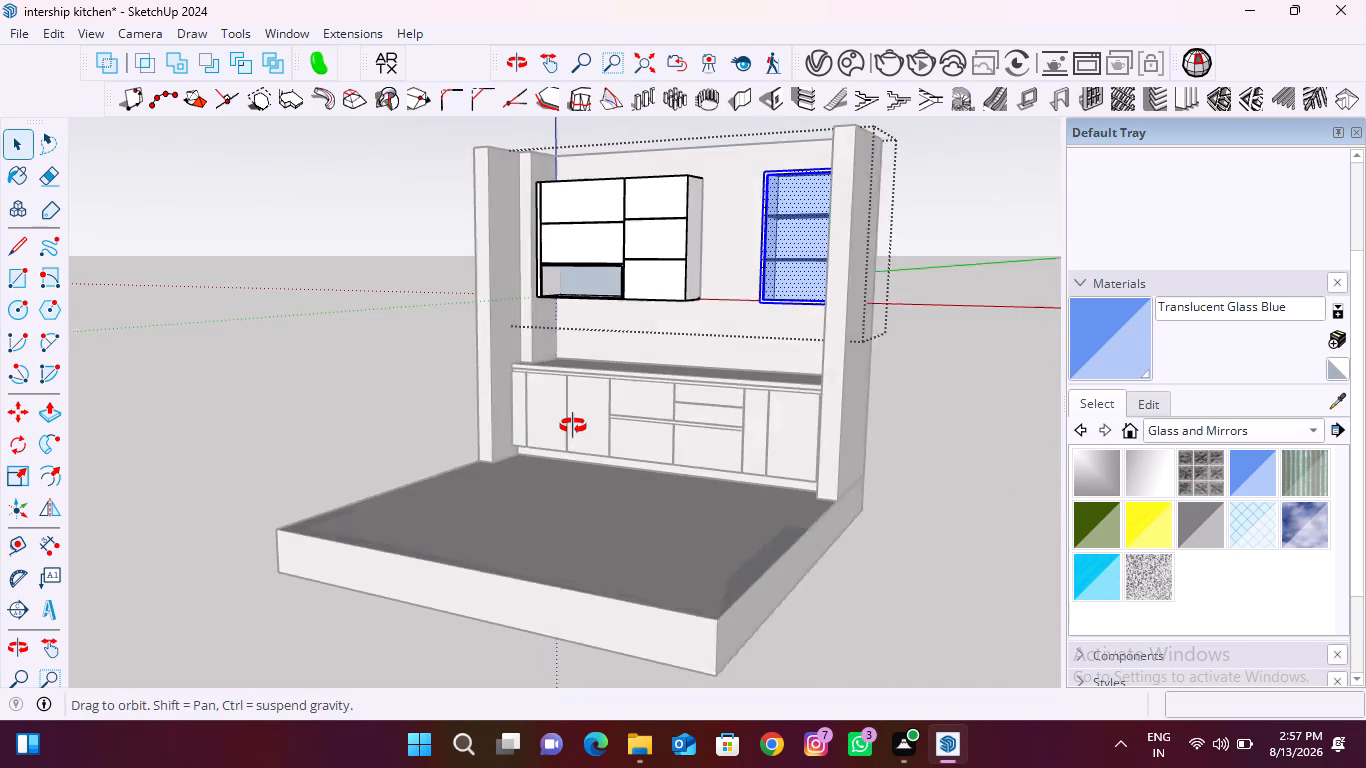
{"action": "middle_click_drag", "start_coordinate": [573, 426], "coordinate": [716, 439]}
{"action": "left_click", "coordinate": [924, 386]}
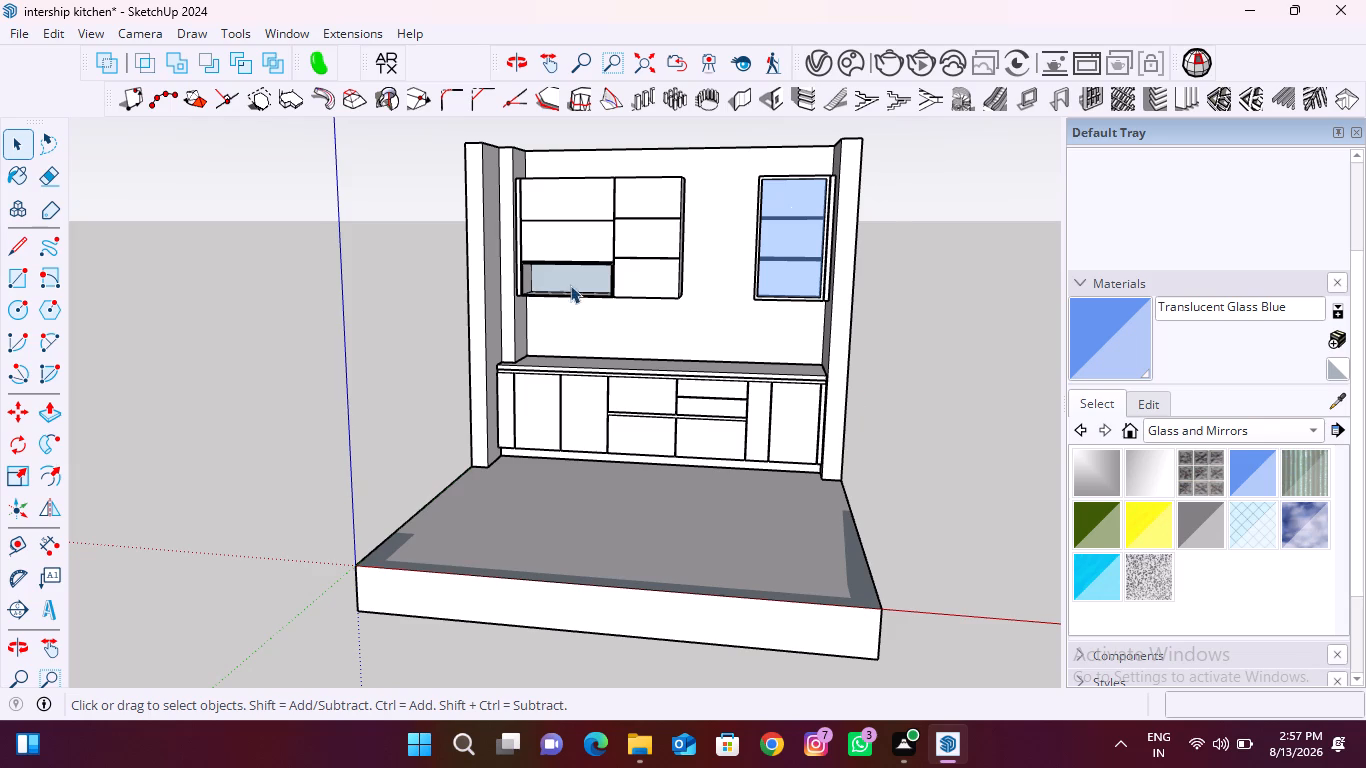
Reverse the back face inside the open lower compartment of the other wall cabinet, and exit its group.
{"action": "scroll", "coordinate": [570, 285], "scroll_direction": "up", "scroll_amount": 13}
{"action": "left_click", "coordinate": [593, 269]}
{"action": "double_click", "coordinate": [593, 269]}
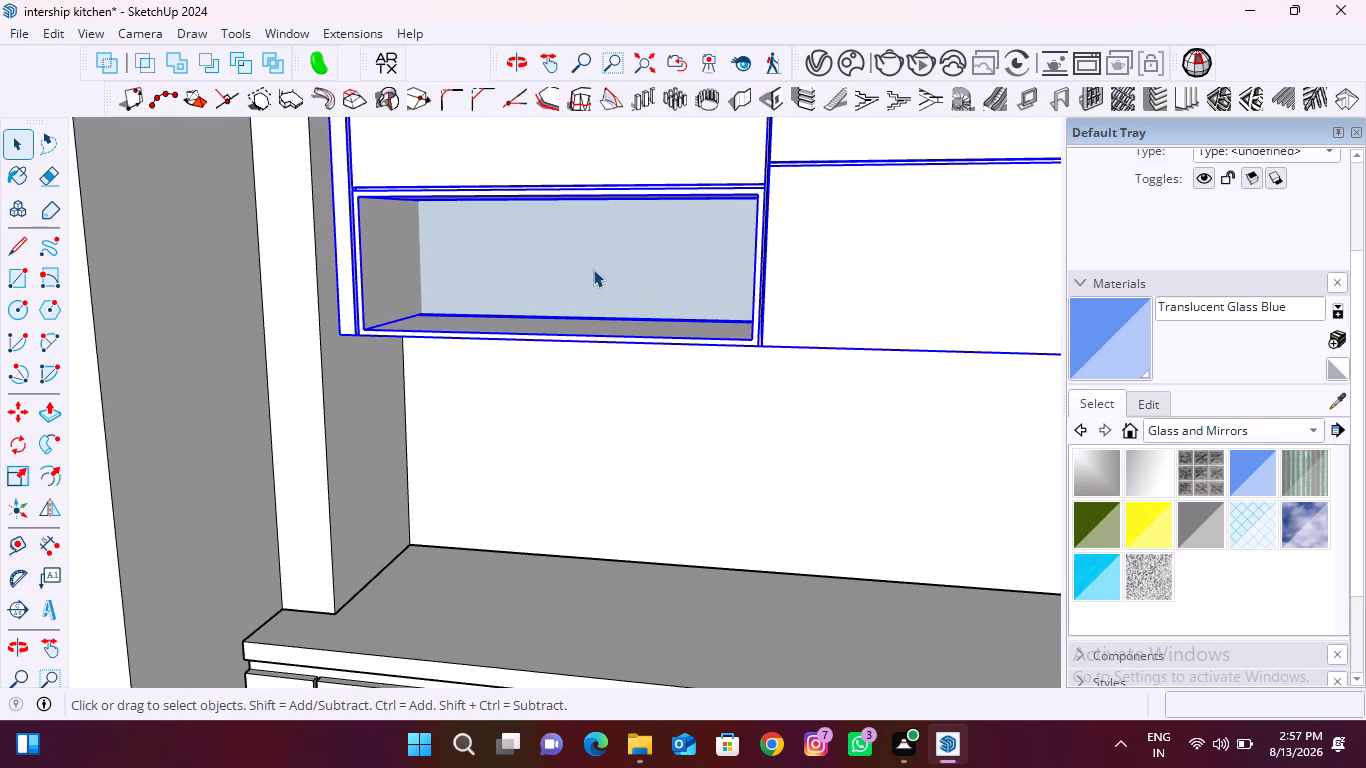
{"action": "left_click", "coordinate": [593, 269]}
{"action": "left_click", "coordinate": [593, 269]}
{"action": "left_click", "coordinate": [593, 269]}
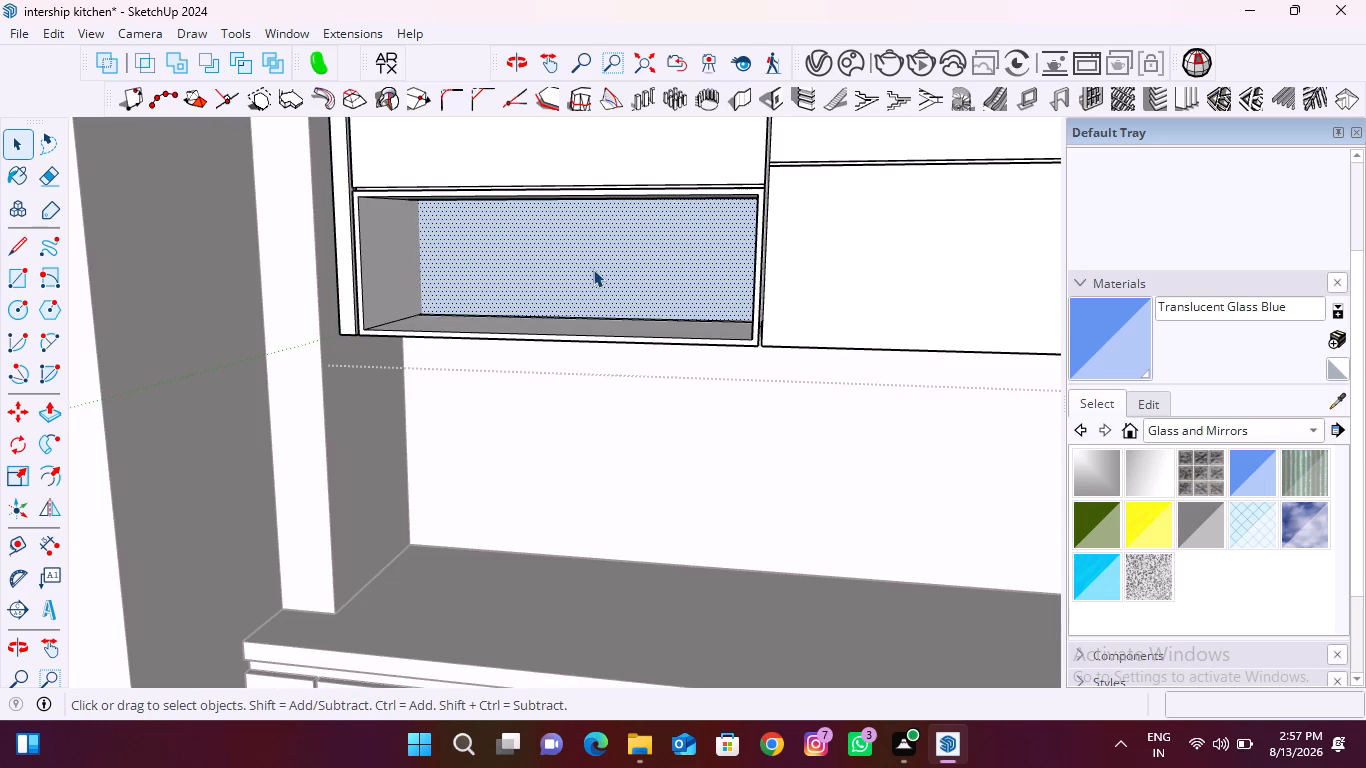
{"action": "right_click", "coordinate": [593, 269]}
{"action": "left_click", "coordinate": [671, 258]}
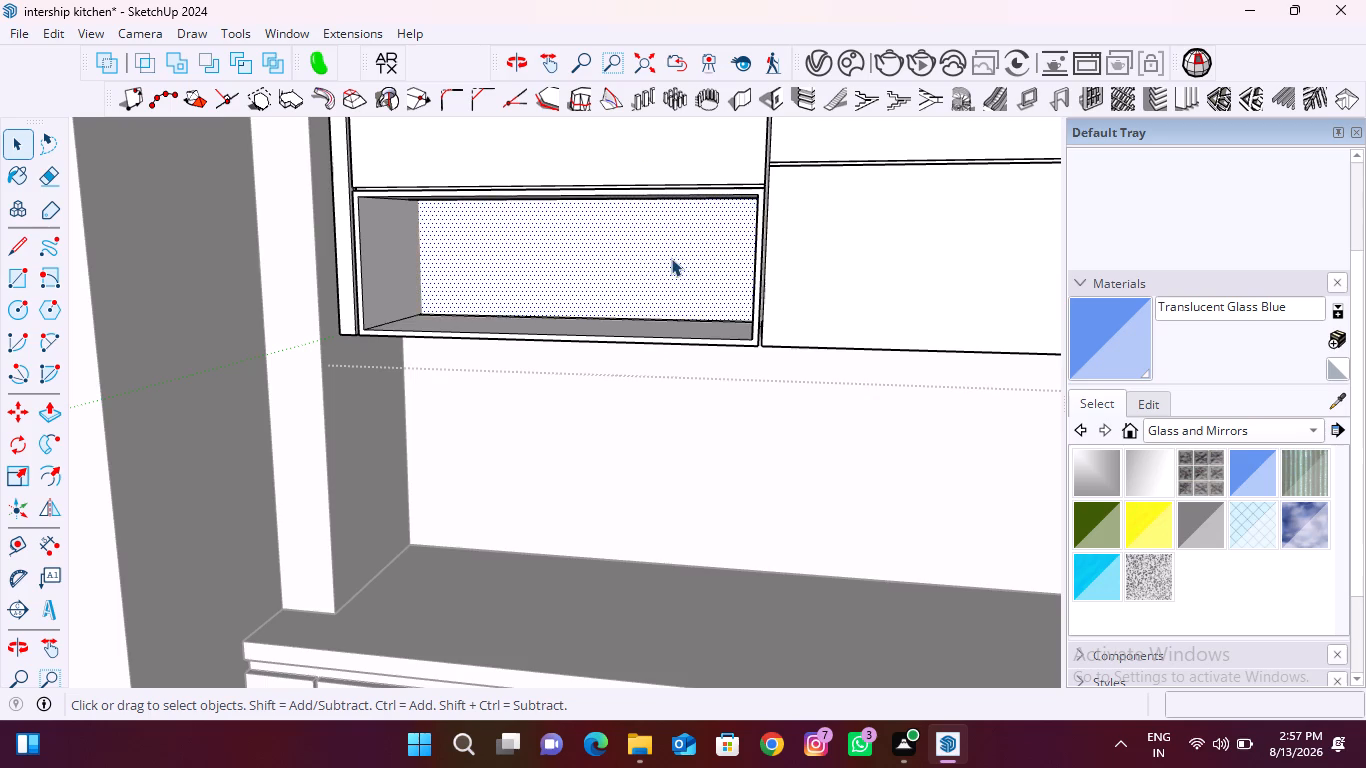
{"action": "scroll", "coordinate": [439, 275], "scroll_direction": "down", "scroll_amount": 13}
{"action": "left_click", "coordinate": [240, 324]}
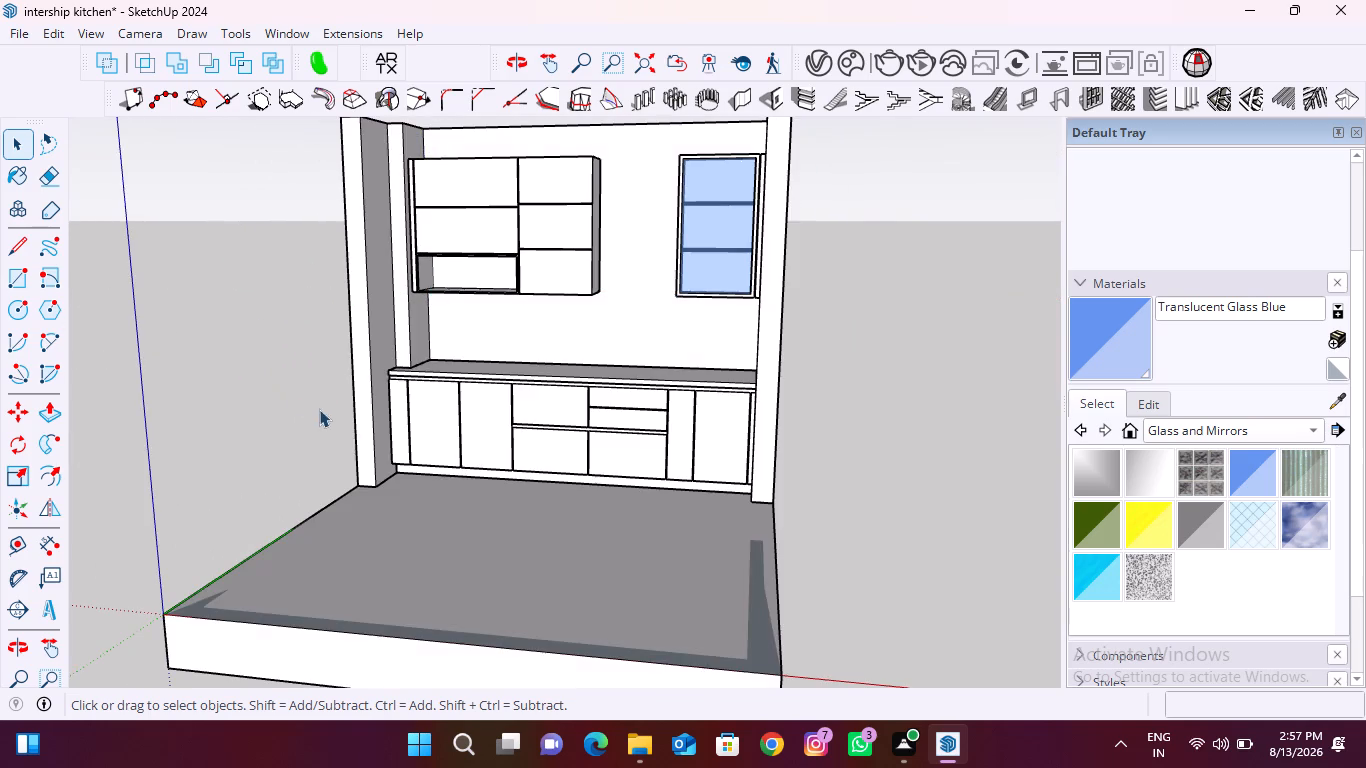
{"action": "middle_click_drag", "start_coordinate": [316, 407], "coordinate": [443, 376]}
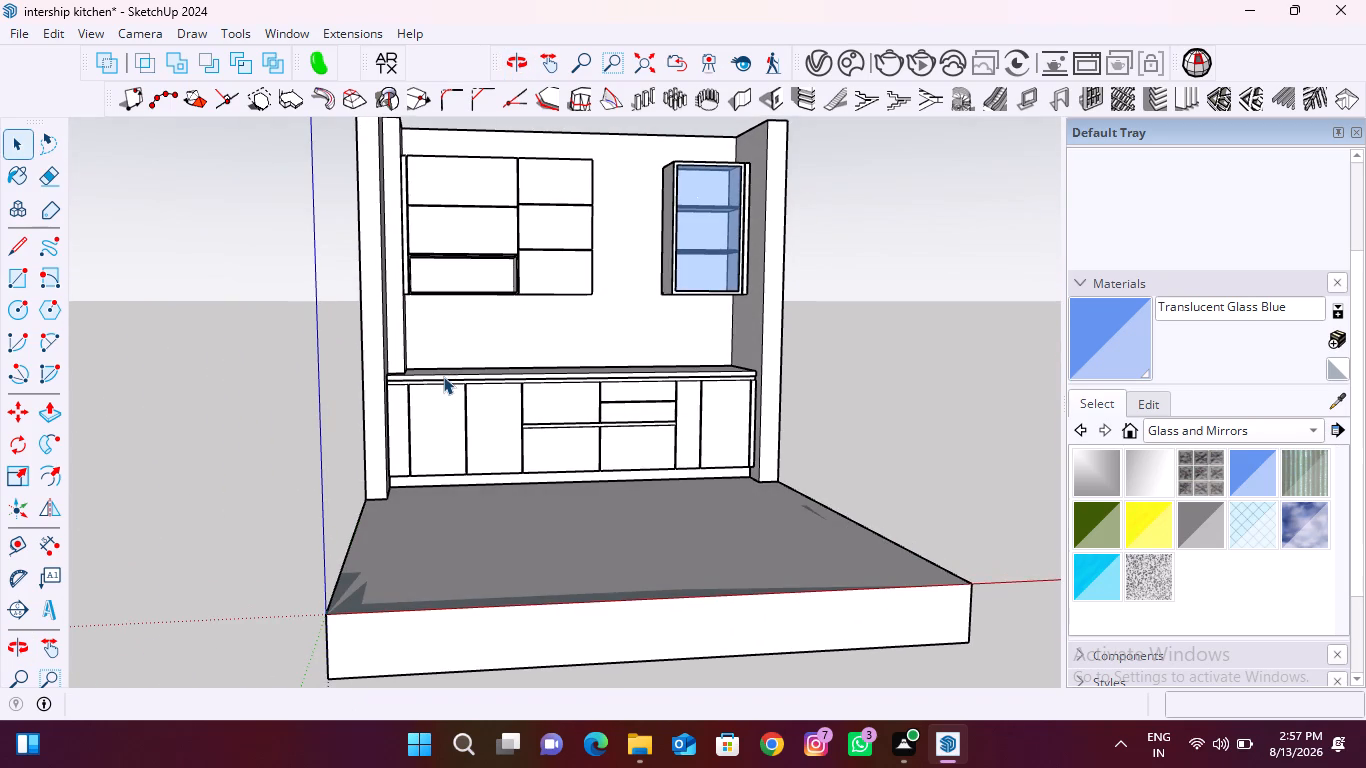
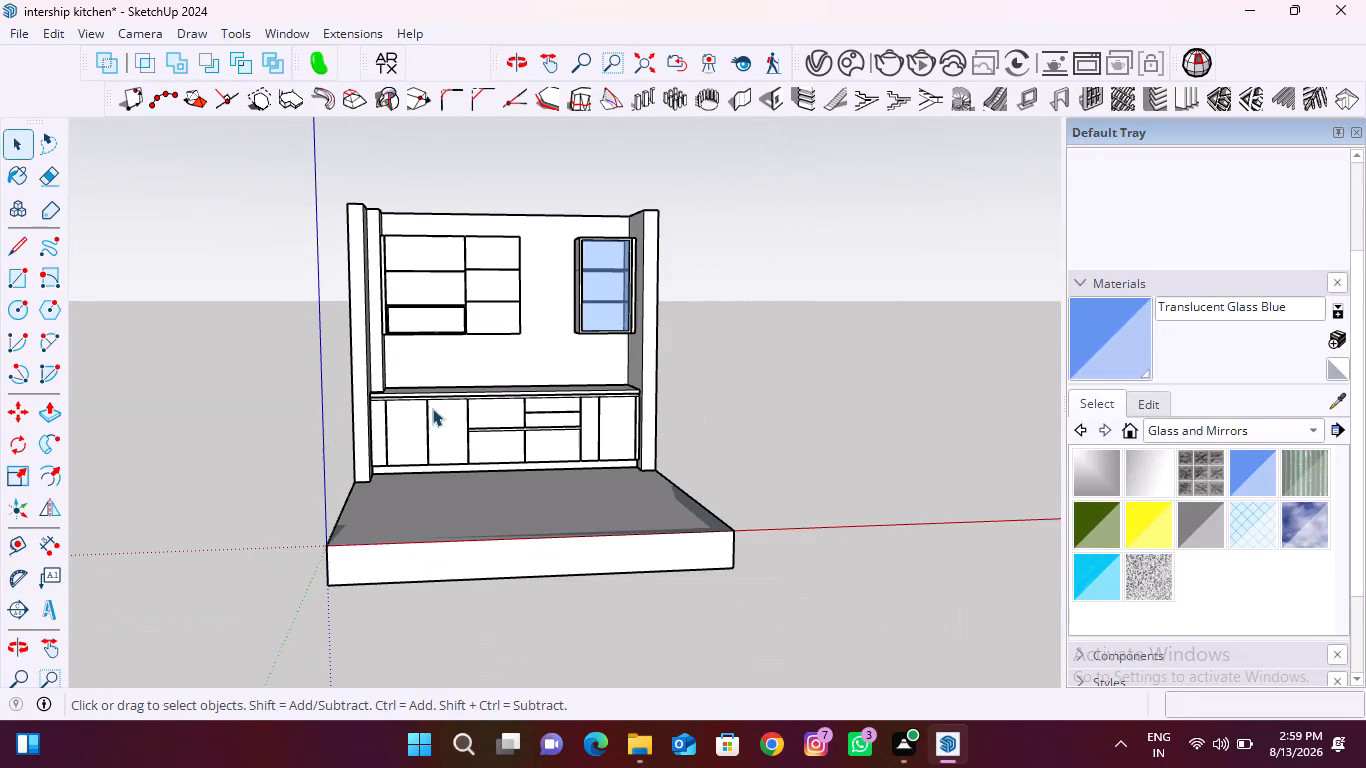
Examine the glass-front wall cabinet from above and below, including its back groove and bottom edge, and the kitchen as a whole.
{"action": "middle_click_drag", "start_coordinate": [481, 375], "coordinate": [421, 518]}
{"action": "scroll", "coordinate": [618, 220], "scroll_direction": "up", "scroll_amount": 1}
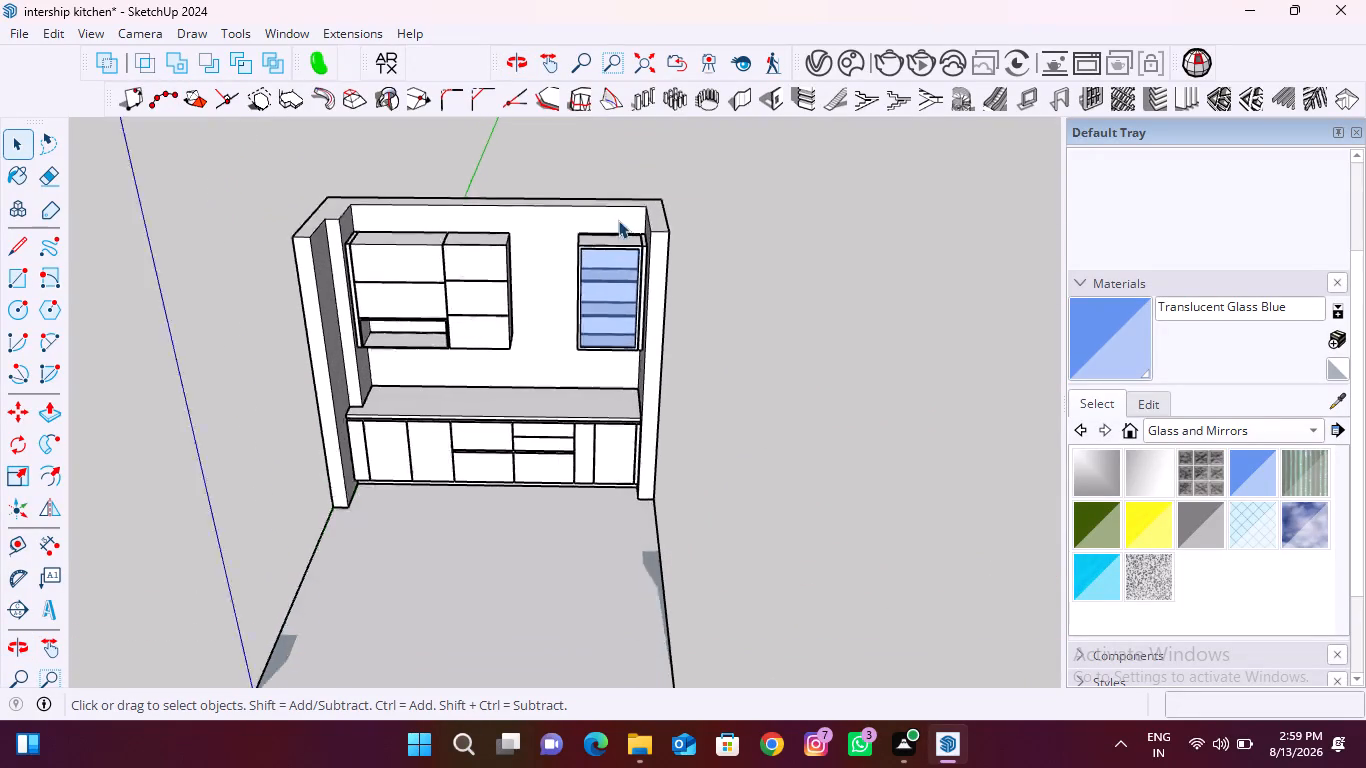
{"action": "scroll", "coordinate": [618, 220], "scroll_direction": "up", "scroll_amount": 18}
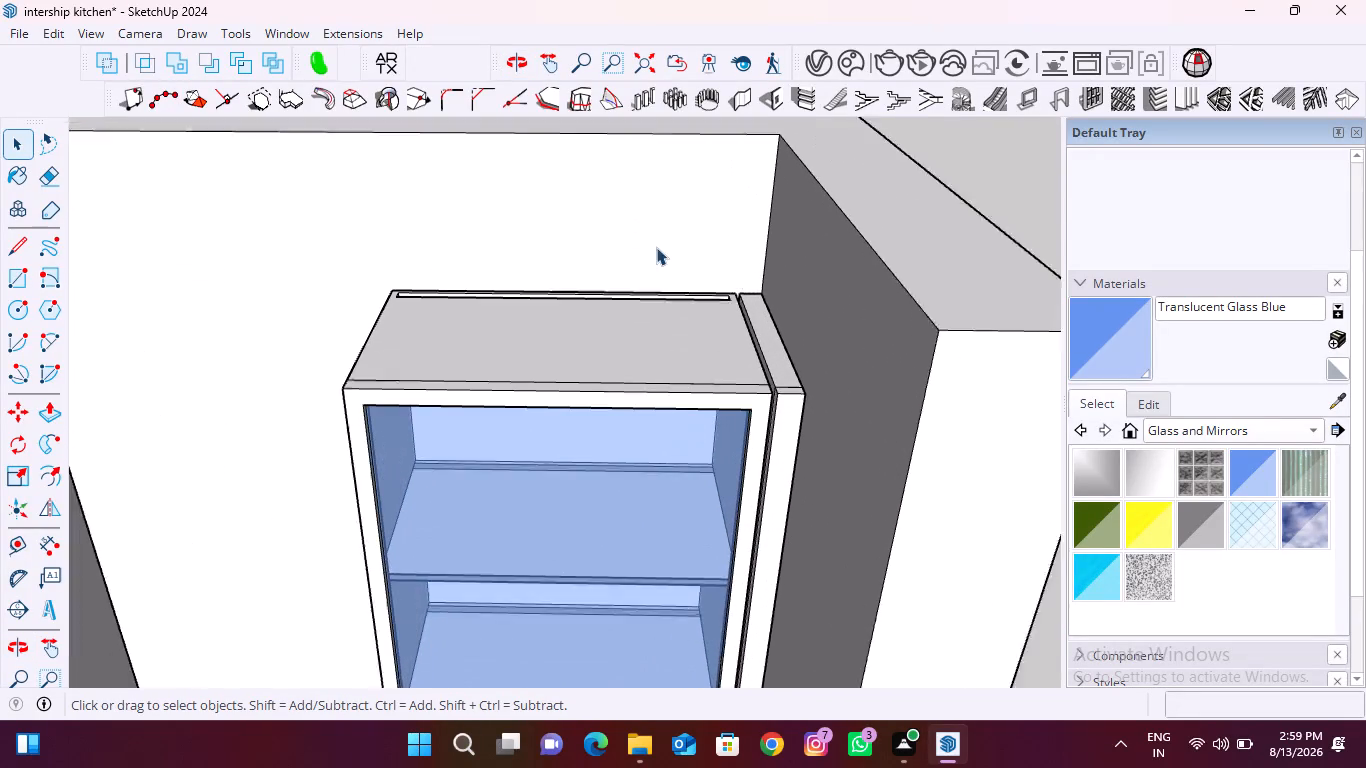
{"action": "scroll", "coordinate": [626, 309], "scroll_direction": "up", "scroll_amount": 9}
{"action": "middle_click_drag", "start_coordinate": [662, 298], "coordinate": [689, 370]}
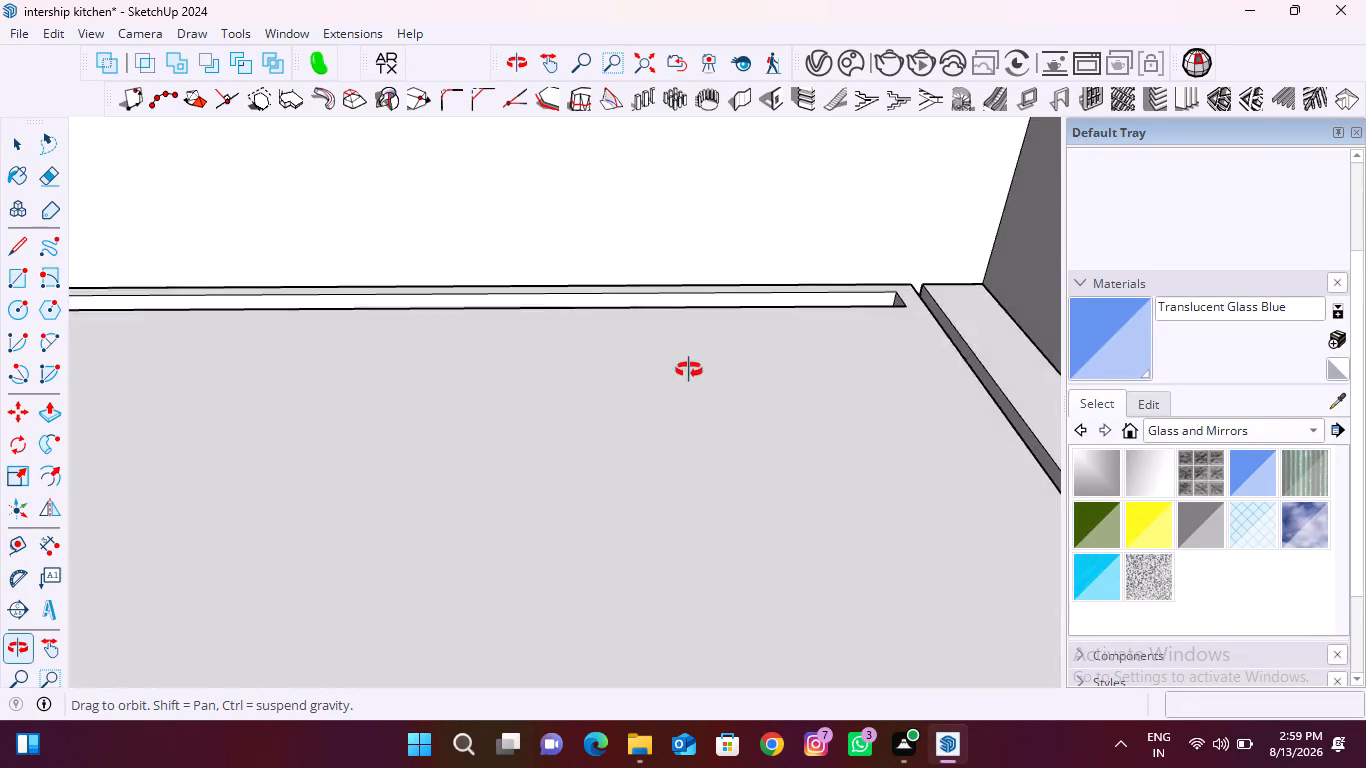
{"action": "middle_click_drag", "start_coordinate": [689, 370], "coordinate": [723, 160]}
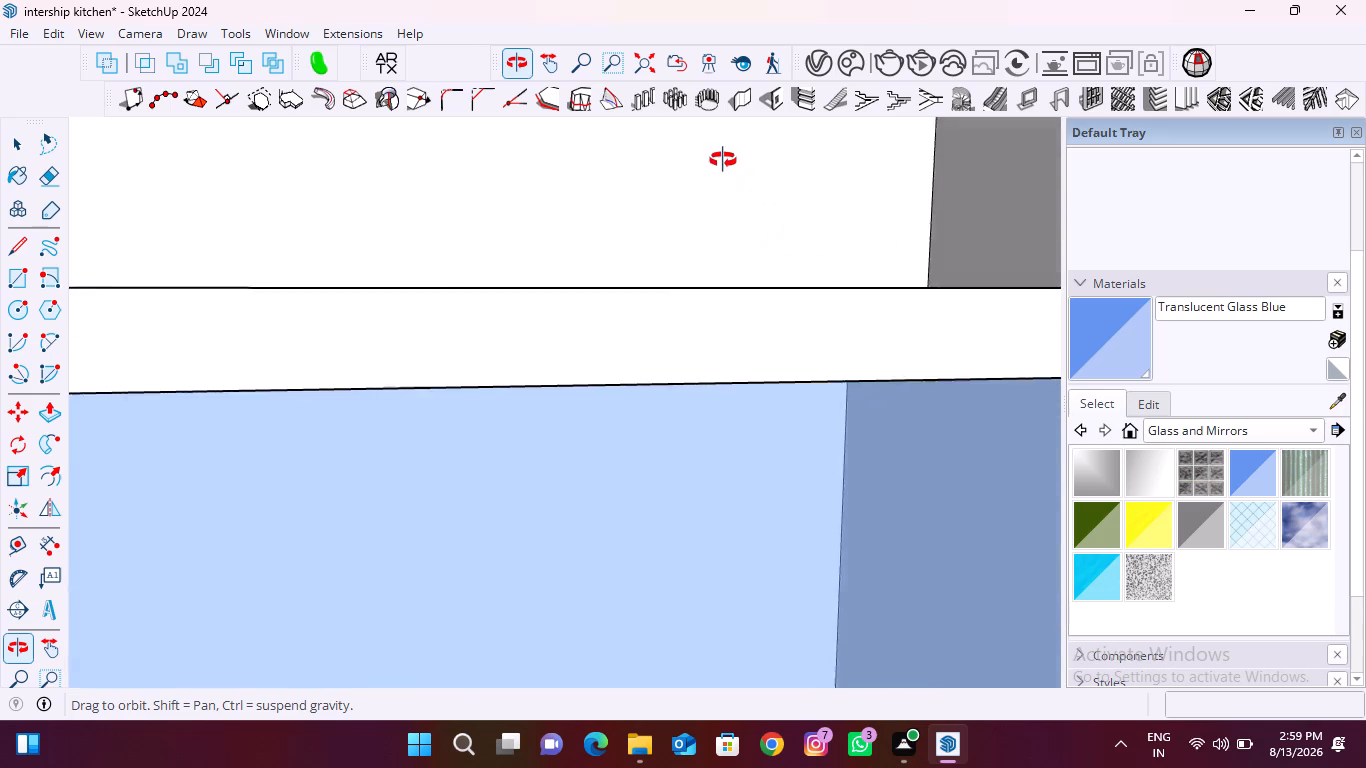
{"action": "middle_click_drag", "start_coordinate": [723, 160], "coordinate": [598, 169]}
{"action": "middle_click_drag", "start_coordinate": [594, 173], "coordinate": [752, 614]}
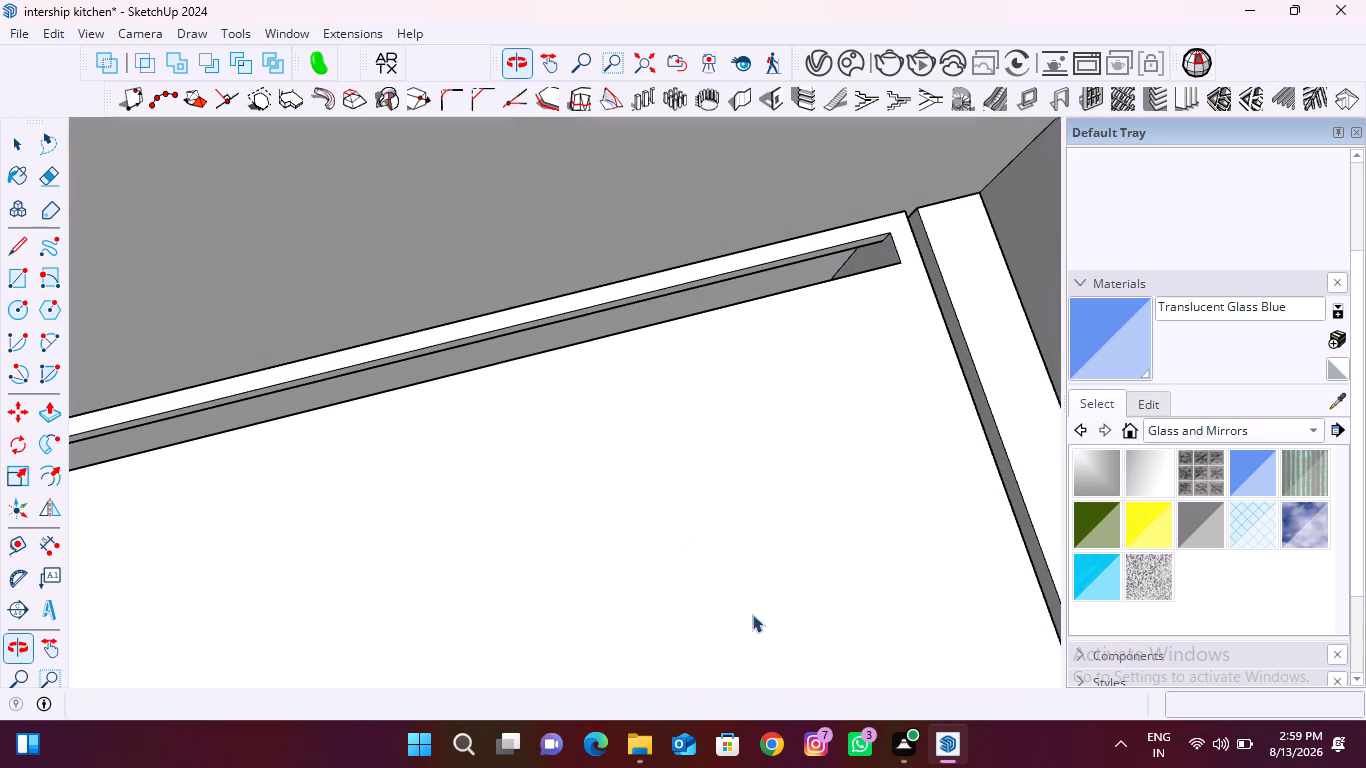
{"action": "middle_click_drag", "start_coordinate": [689, 402], "coordinate": [774, 491]}
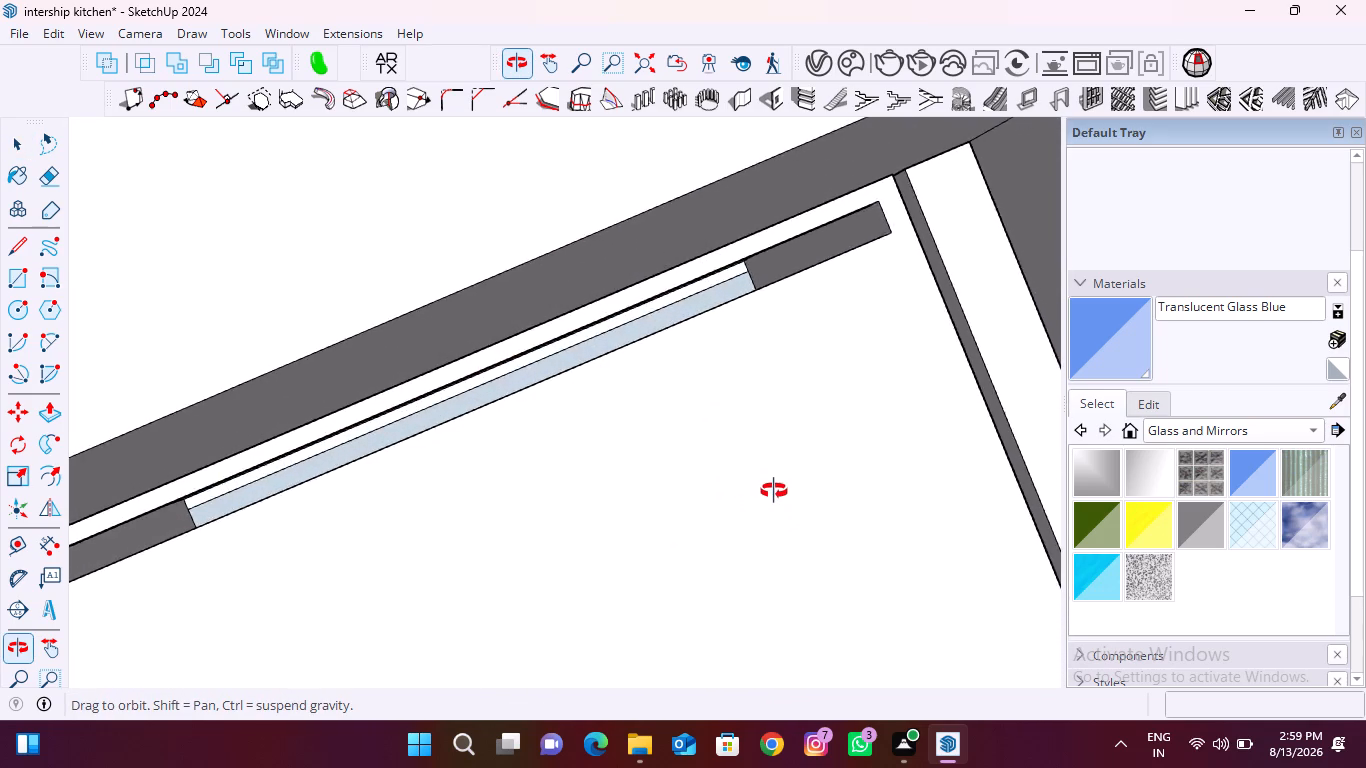
{"action": "middle_click_drag", "start_coordinate": [774, 491], "coordinate": [693, 256]}
{"action": "middle_click_drag", "start_coordinate": [610, 524], "coordinate": [686, 299]}
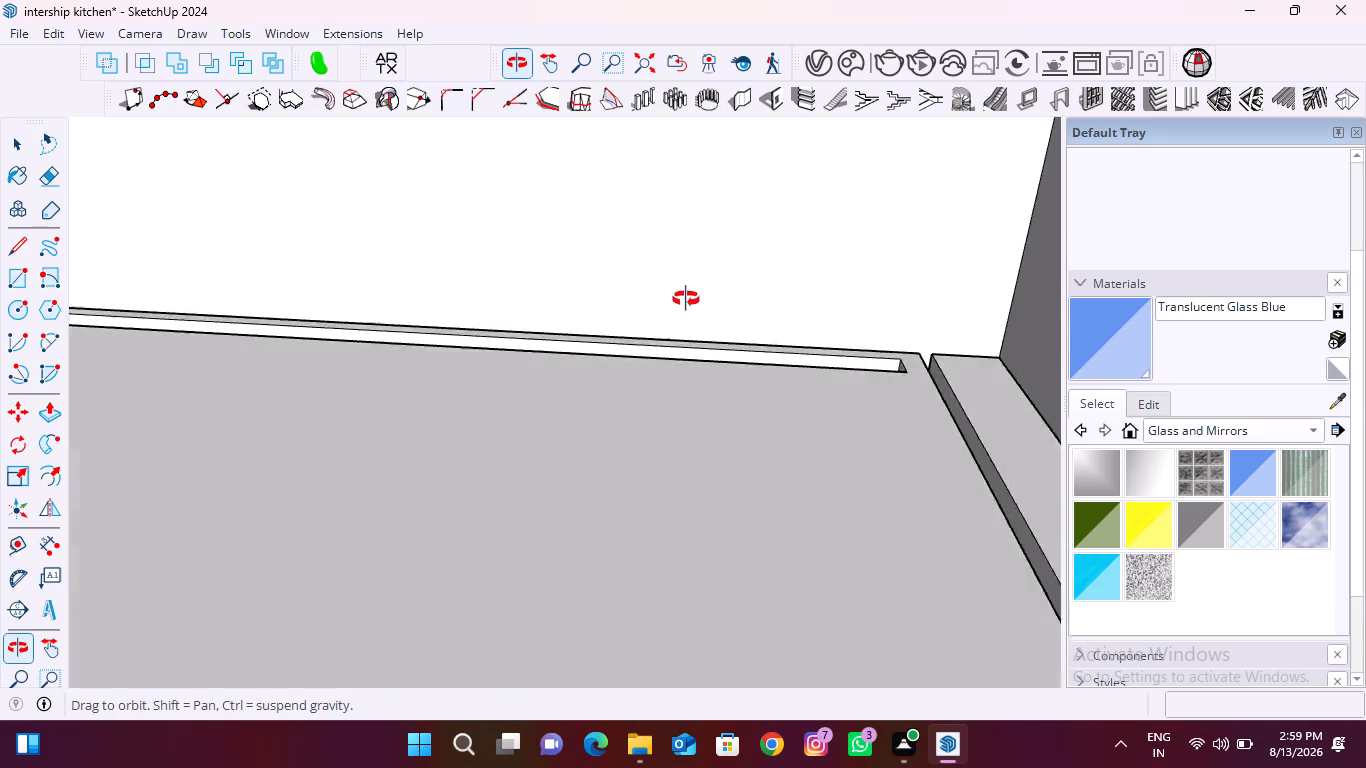
{"action": "middle_click_drag", "start_coordinate": [686, 299], "coordinate": [689, 271]}
{"action": "middle_click_drag", "start_coordinate": [651, 535], "coordinate": [648, 384]}
{"action": "scroll", "coordinate": [647, 384], "scroll_direction": "down", "scroll_amount": 9}
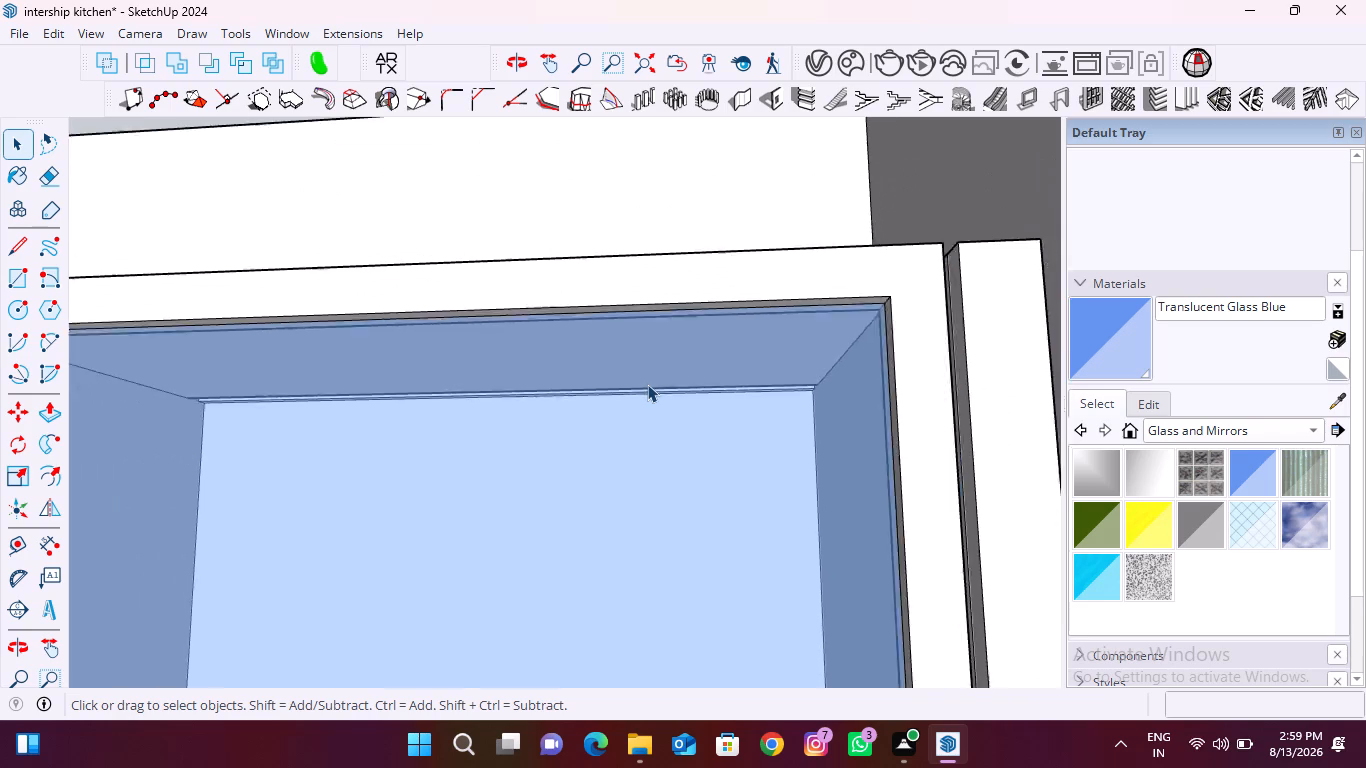
{"action": "scroll", "coordinate": [647, 384], "scroll_direction": "down", "scroll_amount": 17}
{"action": "middle_click_drag", "start_coordinate": [643, 521], "coordinate": [649, 306]}
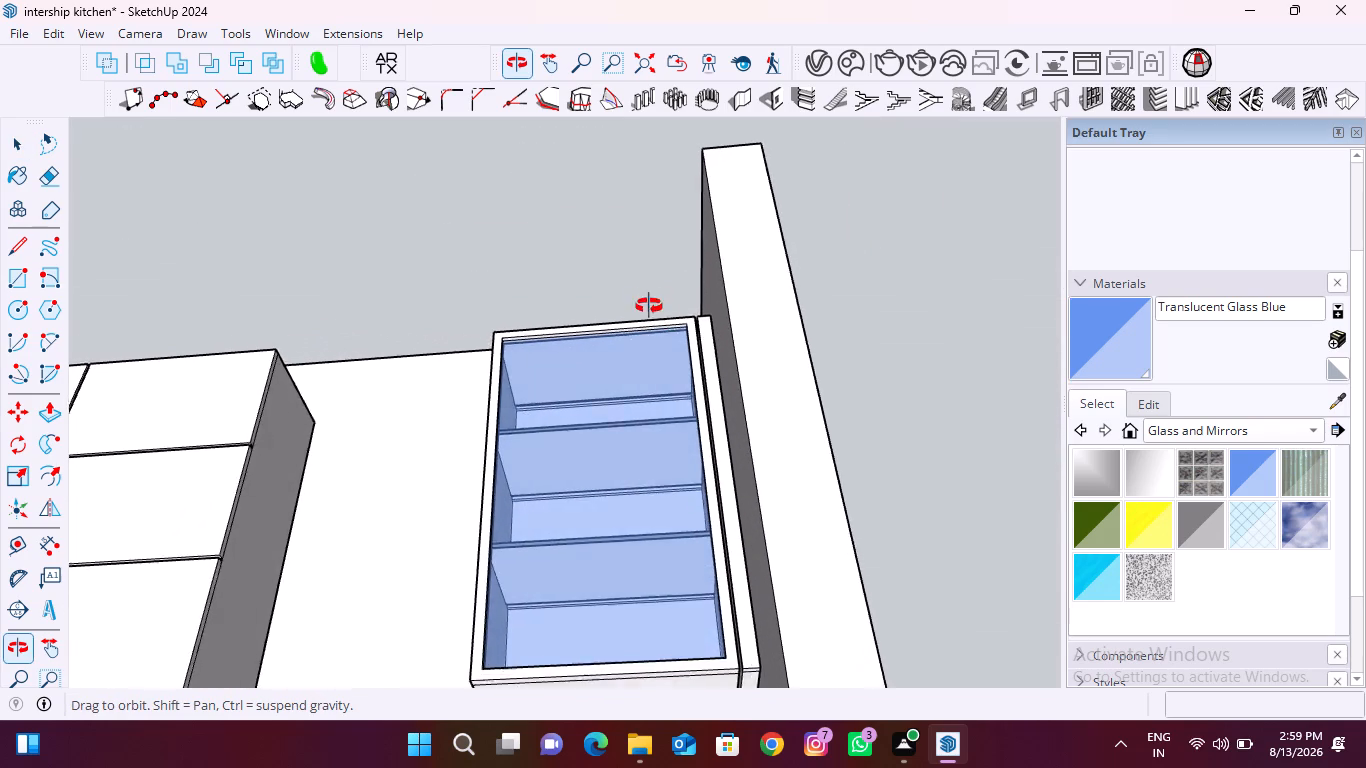
{"action": "middle_click_drag", "start_coordinate": [649, 306], "coordinate": [649, 288]}
{"action": "middle_click_drag", "start_coordinate": [570, 633], "coordinate": [595, 576]}
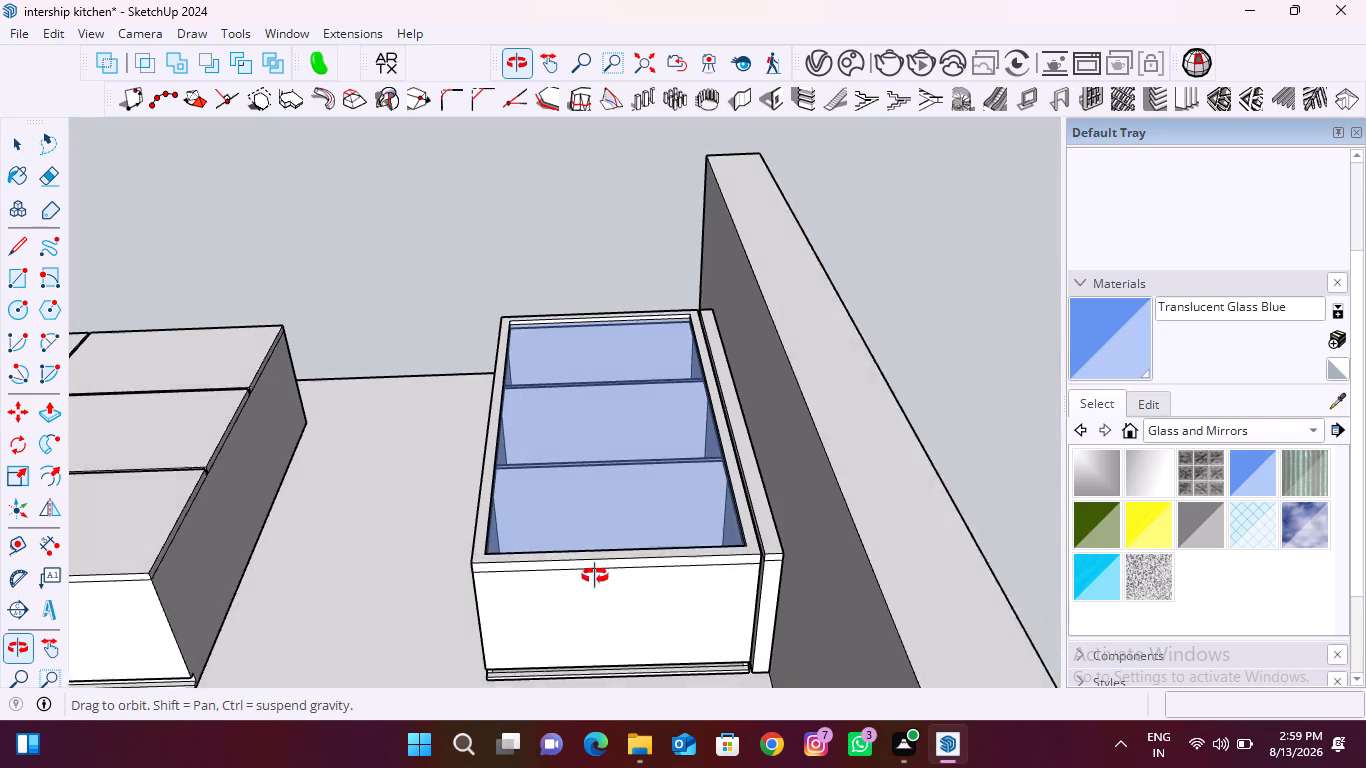
{"action": "middle_click_drag", "start_coordinate": [595, 576], "coordinate": [595, 578]}
{"action": "scroll", "coordinate": [660, 678], "scroll_direction": "up", "scroll_amount": 11}
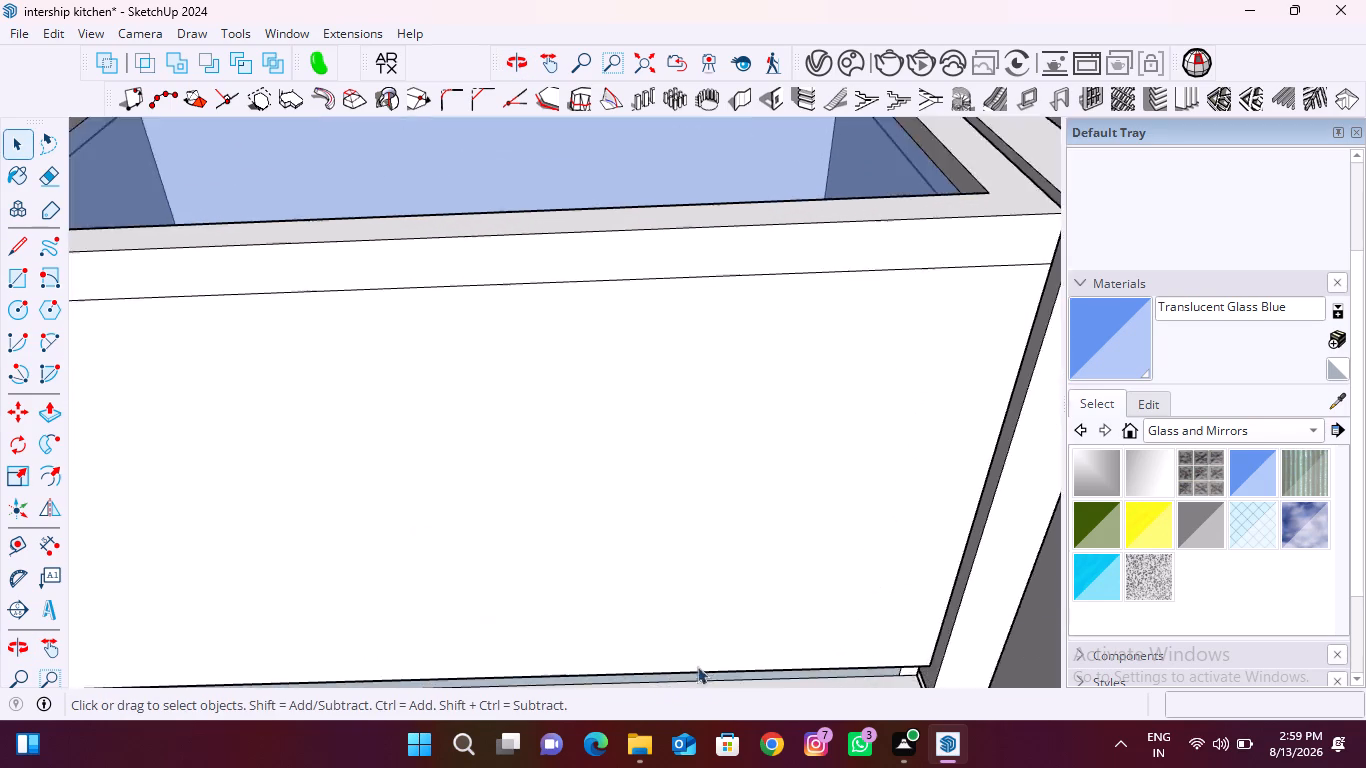
{"action": "scroll", "coordinate": [697, 666], "scroll_direction": "up", "scroll_amount": 3}
{"action": "middle_click_drag", "start_coordinate": [741, 603], "coordinate": [735, 542]}
{"action": "scroll", "coordinate": [665, 496], "scroll_direction": "down", "scroll_amount": 3}
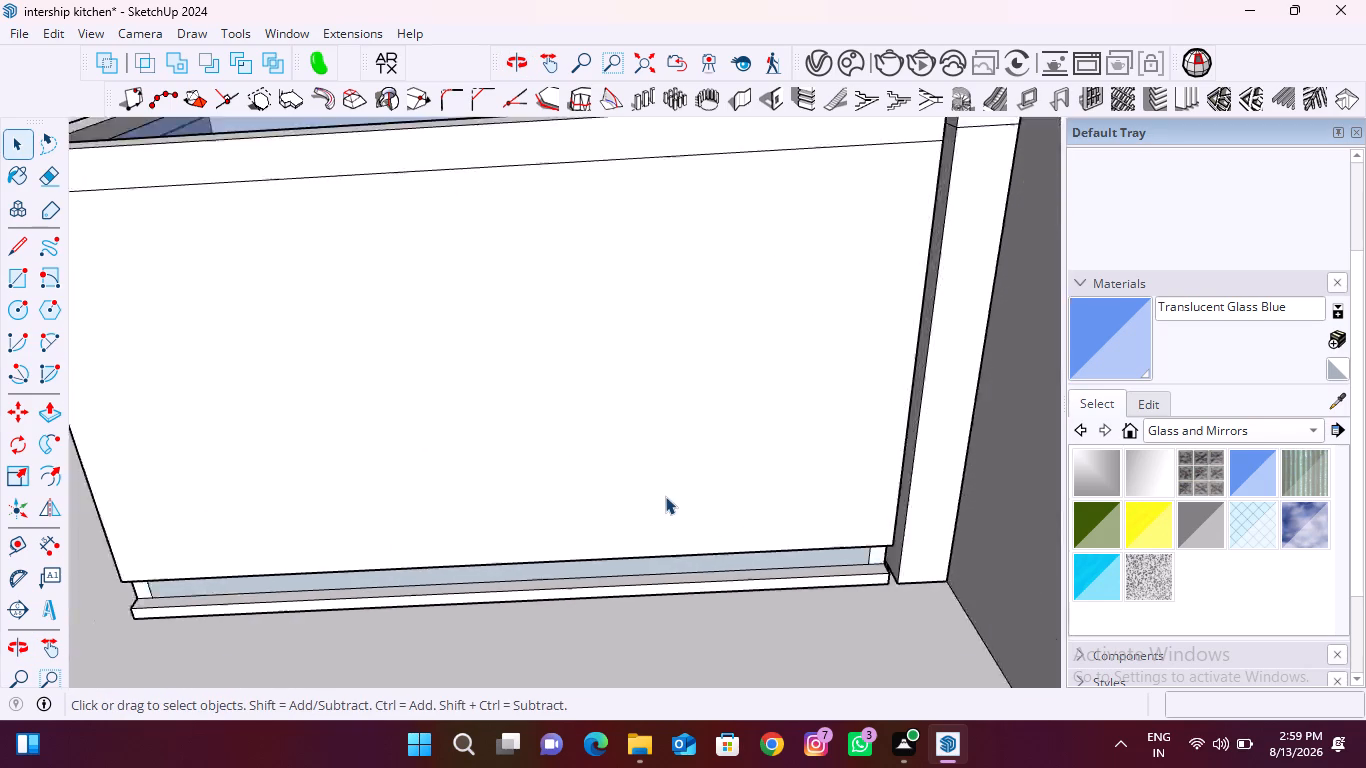
{"action": "scroll", "coordinate": [665, 496], "scroll_direction": "down", "scroll_amount": 15}
{"action": "left_click", "coordinate": [657, 59]}
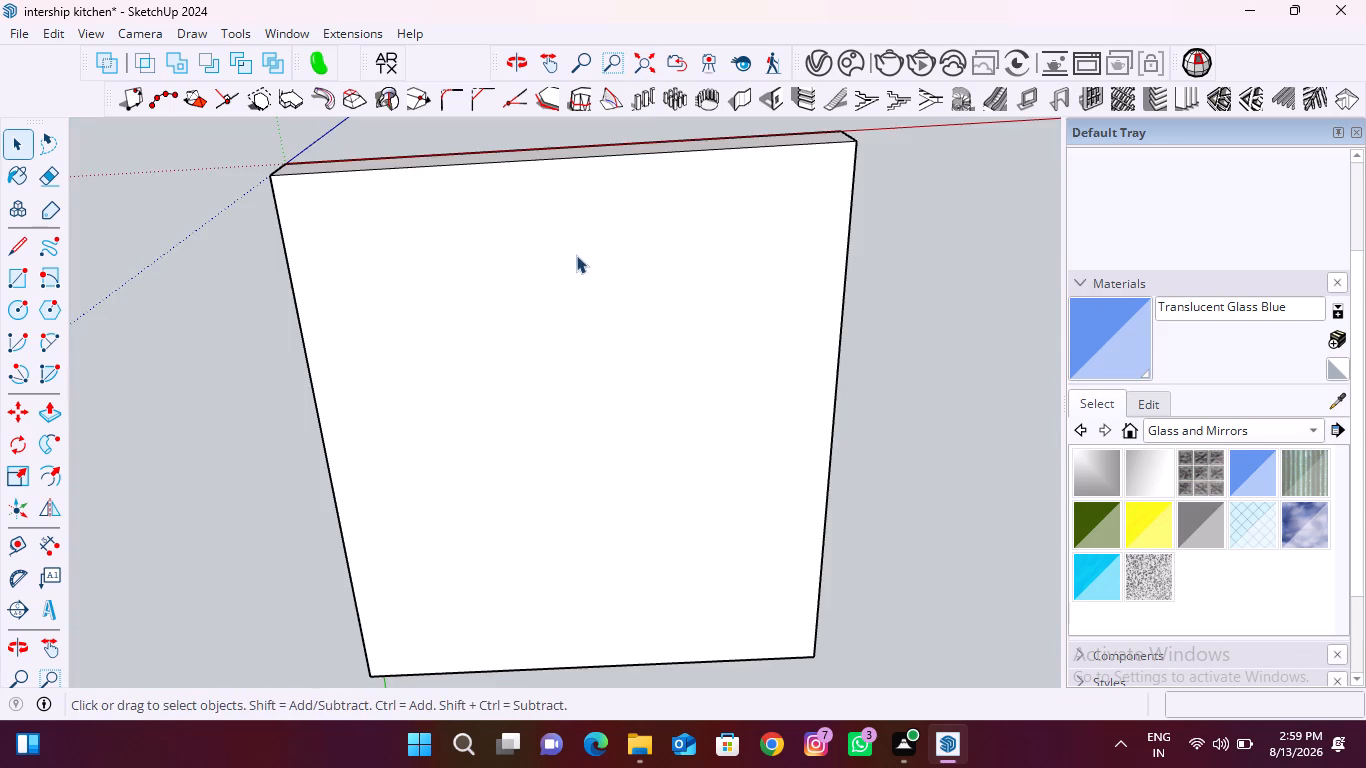
{"action": "middle_click_drag", "start_coordinate": [557, 301], "coordinate": [458, 767]}
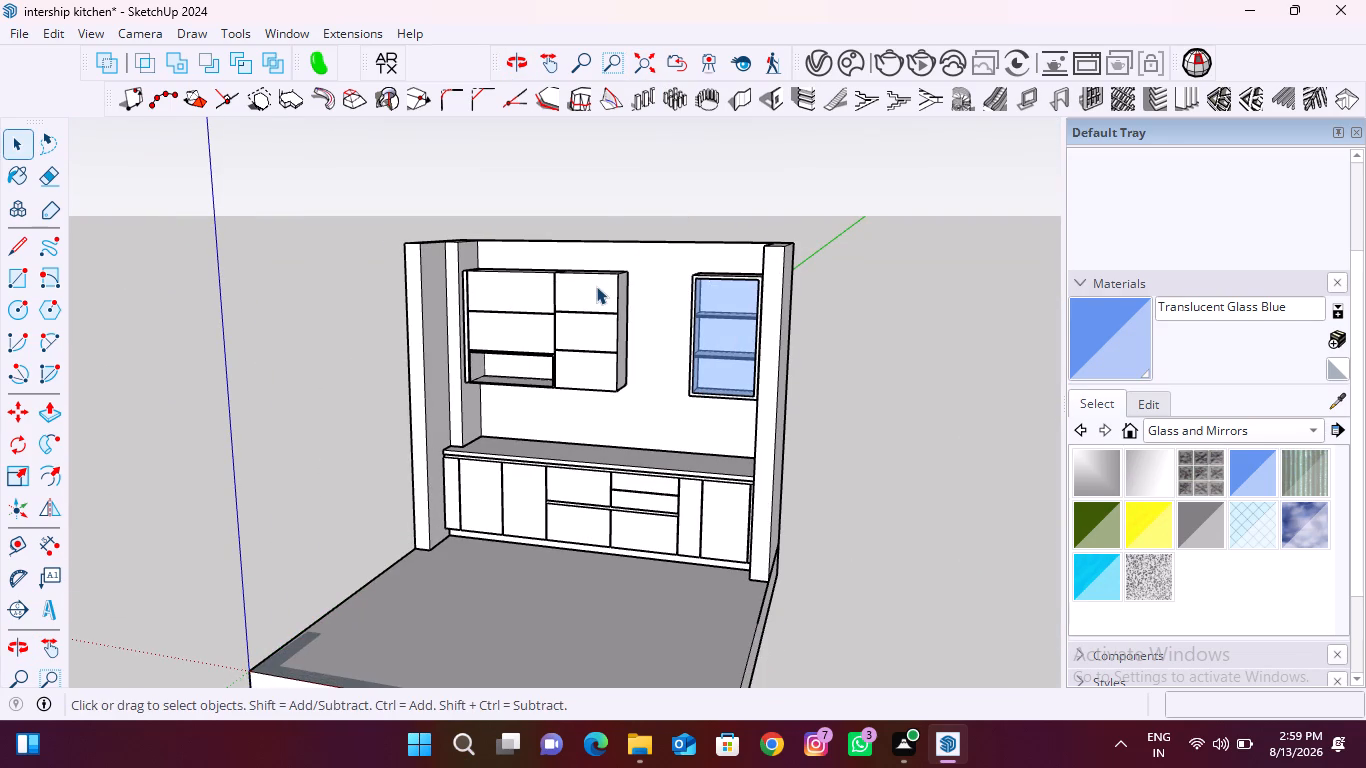
{"action": "middle_click_drag", "start_coordinate": [497, 273], "coordinate": [604, 290]}
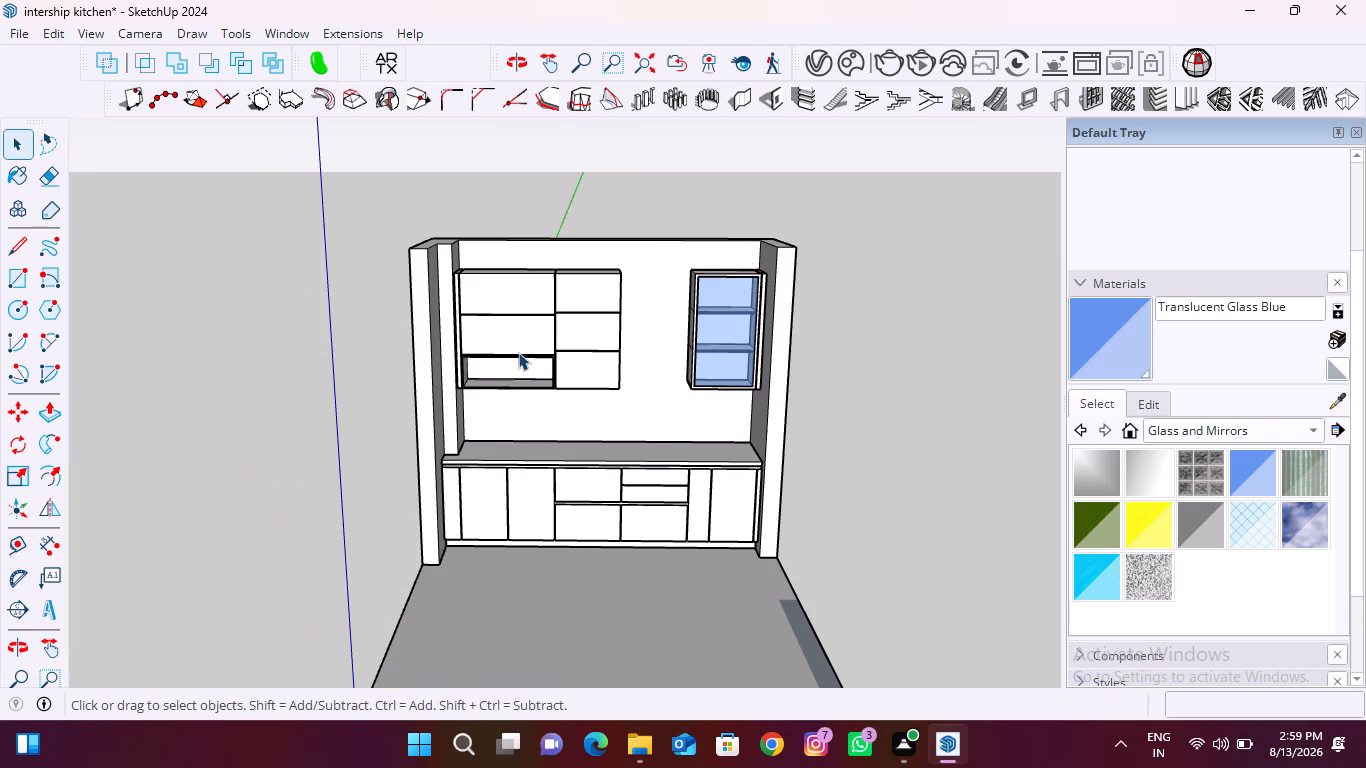
Measure the depth of the left side wall's recess above the wall cabinets, from the back corner to the front edge.
{"action": "scroll", "coordinate": [441, 272], "scroll_direction": "up", "scroll_amount": 14}
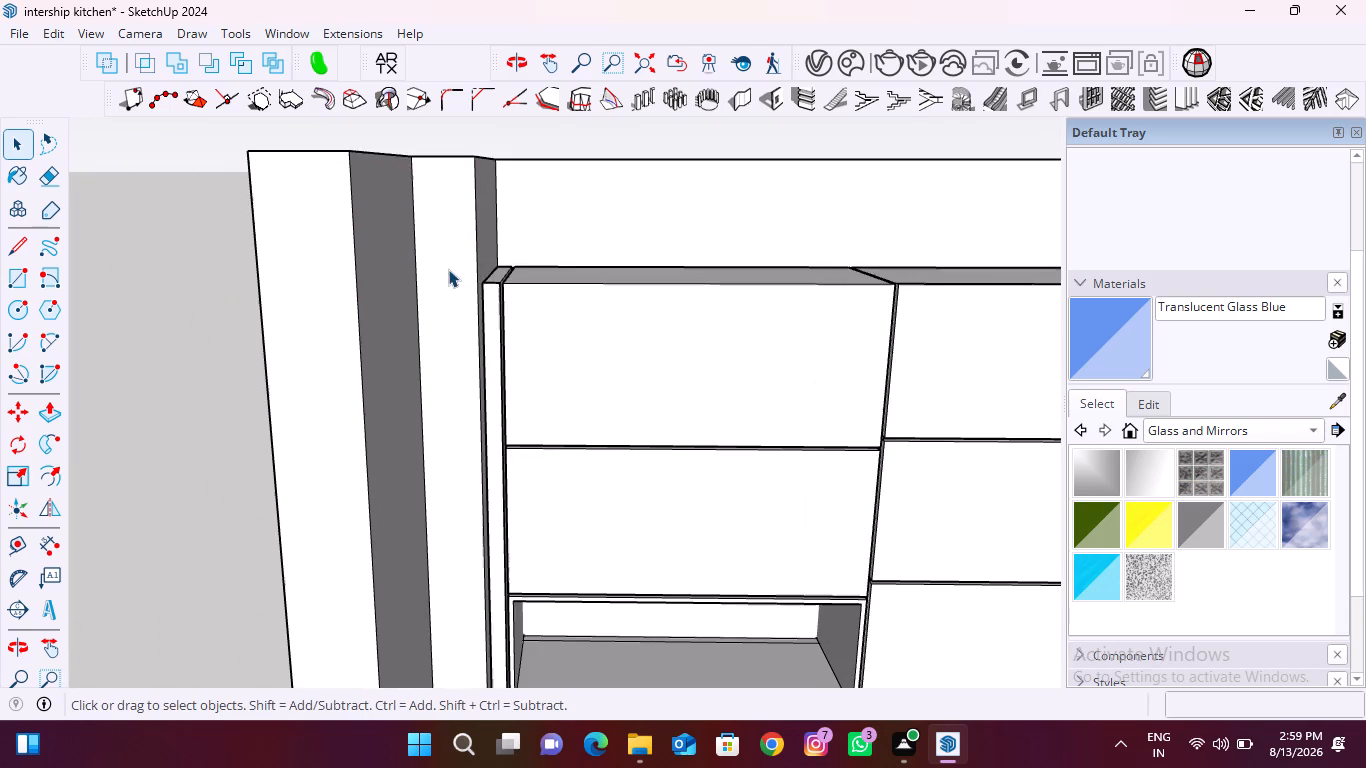
{"action": "middle_click_drag", "start_coordinate": [468, 278], "coordinate": [268, 375]}
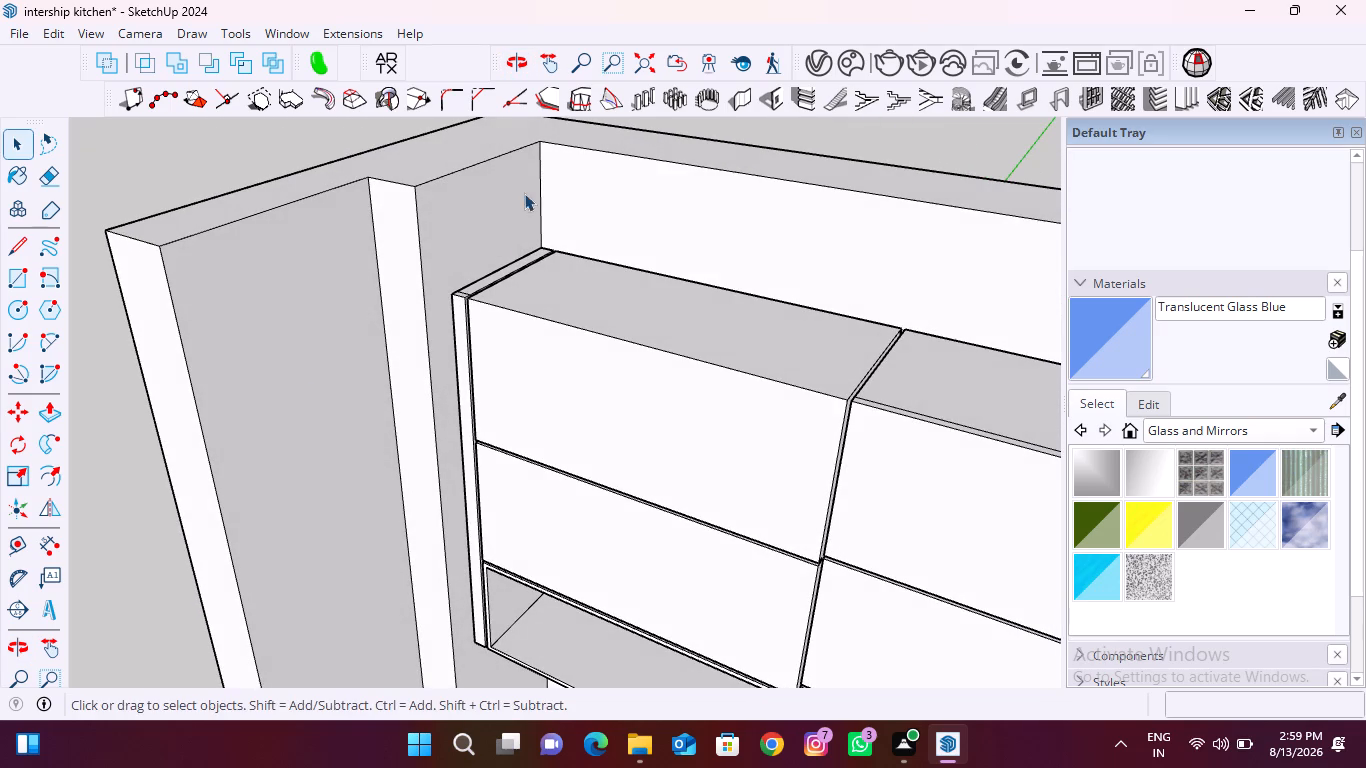
{"action": "left_click", "coordinate": [233, 29]}
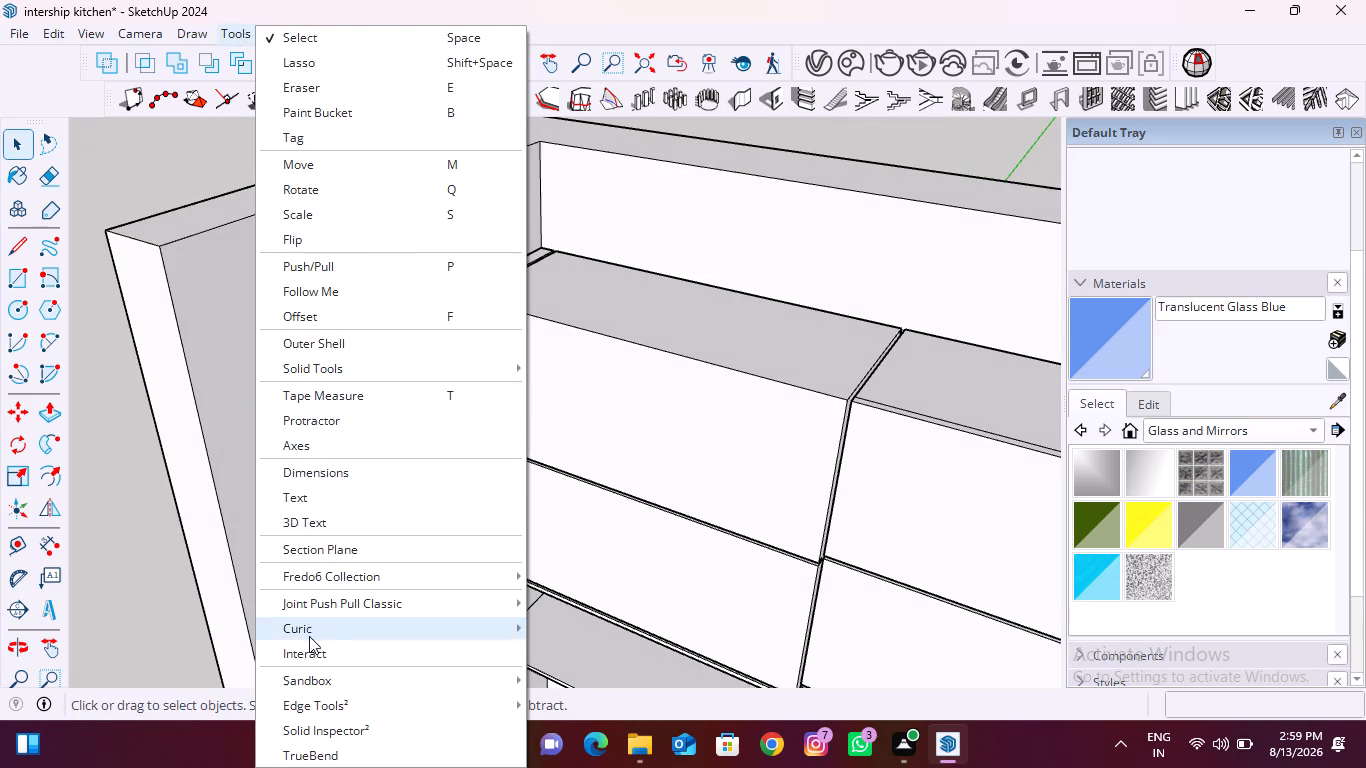
{"action": "left_click", "coordinate": [337, 476]}
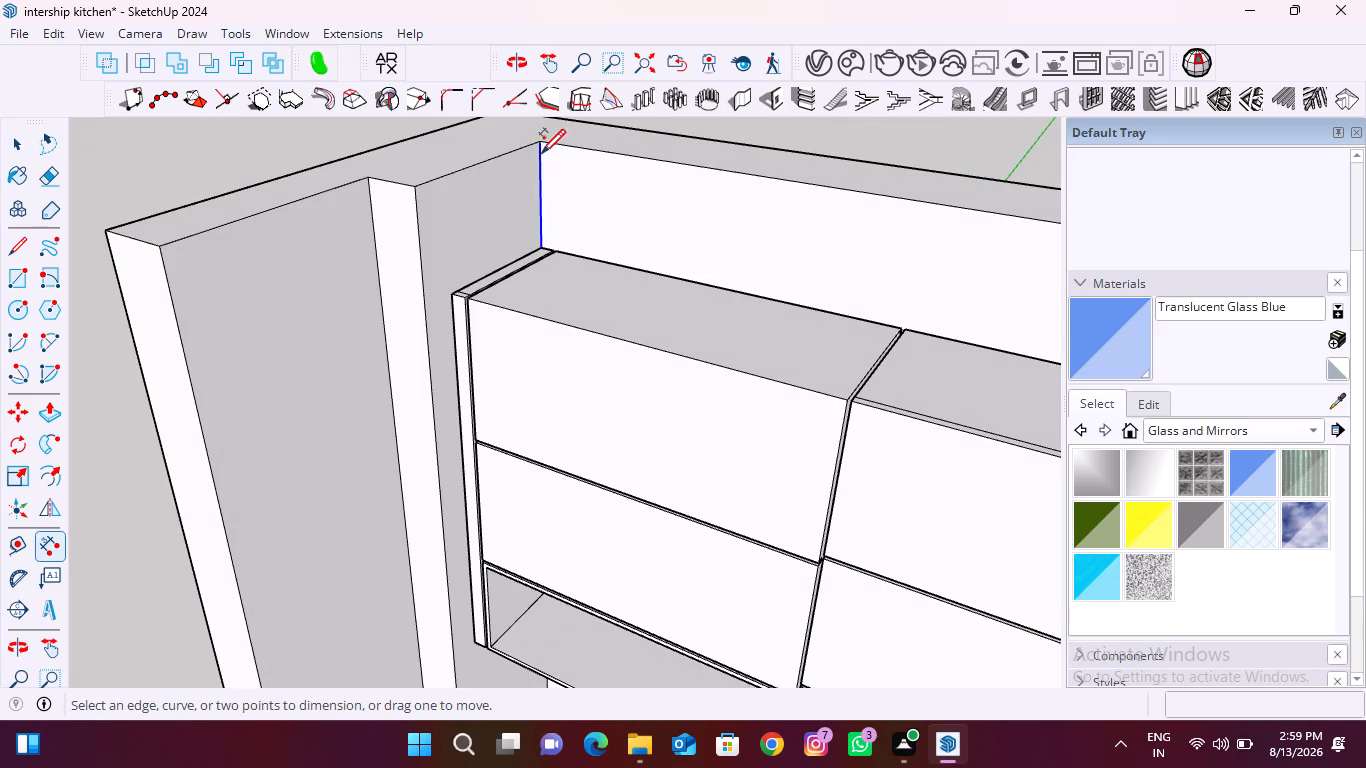
{"action": "left_click", "coordinate": [541, 147]}
{"action": "left_click", "coordinate": [418, 184]}
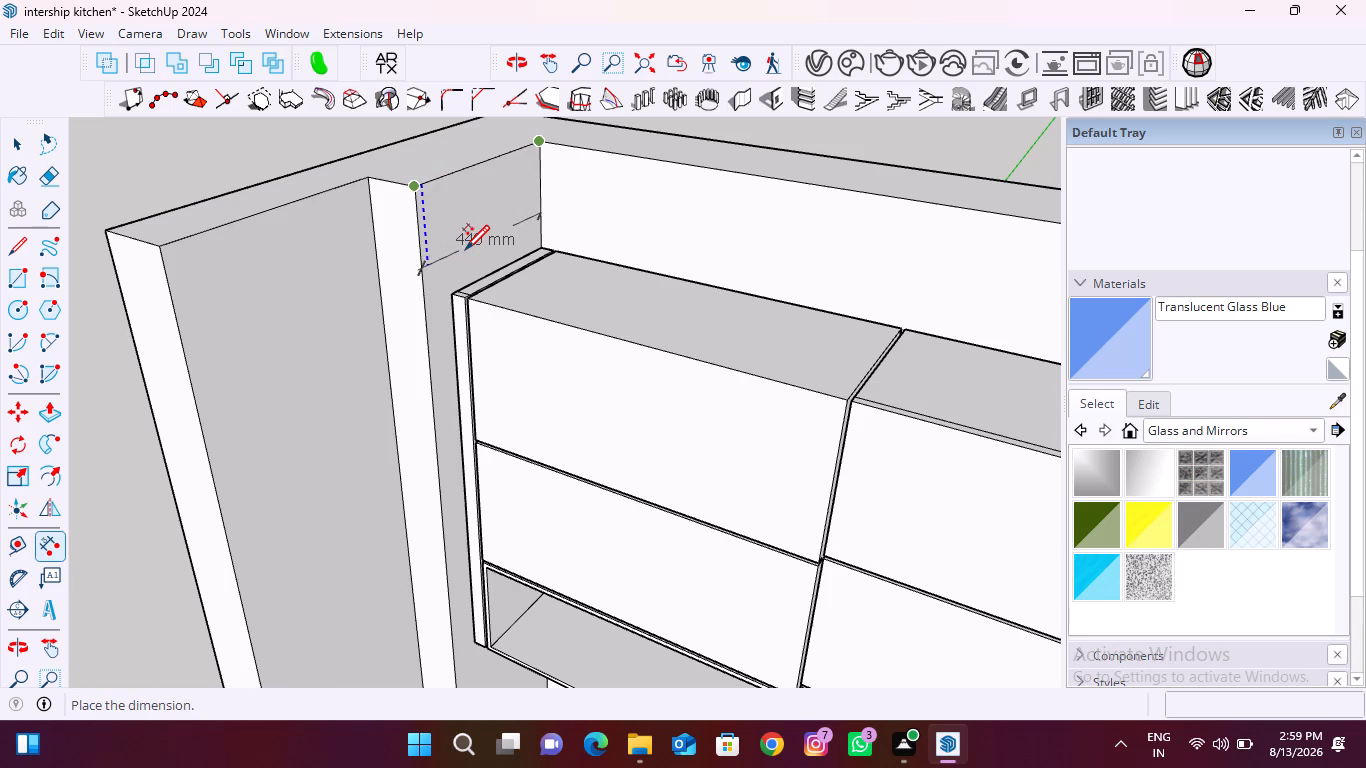
{"action": "key", "text": "Escape"}
Draw a 260 x 2720 mm rectangle on the back wall, spanning the strip between the wall top and the wall cabinets' top.
{"action": "middle_click_drag", "start_coordinate": [389, 356], "coordinate": [482, 359]}
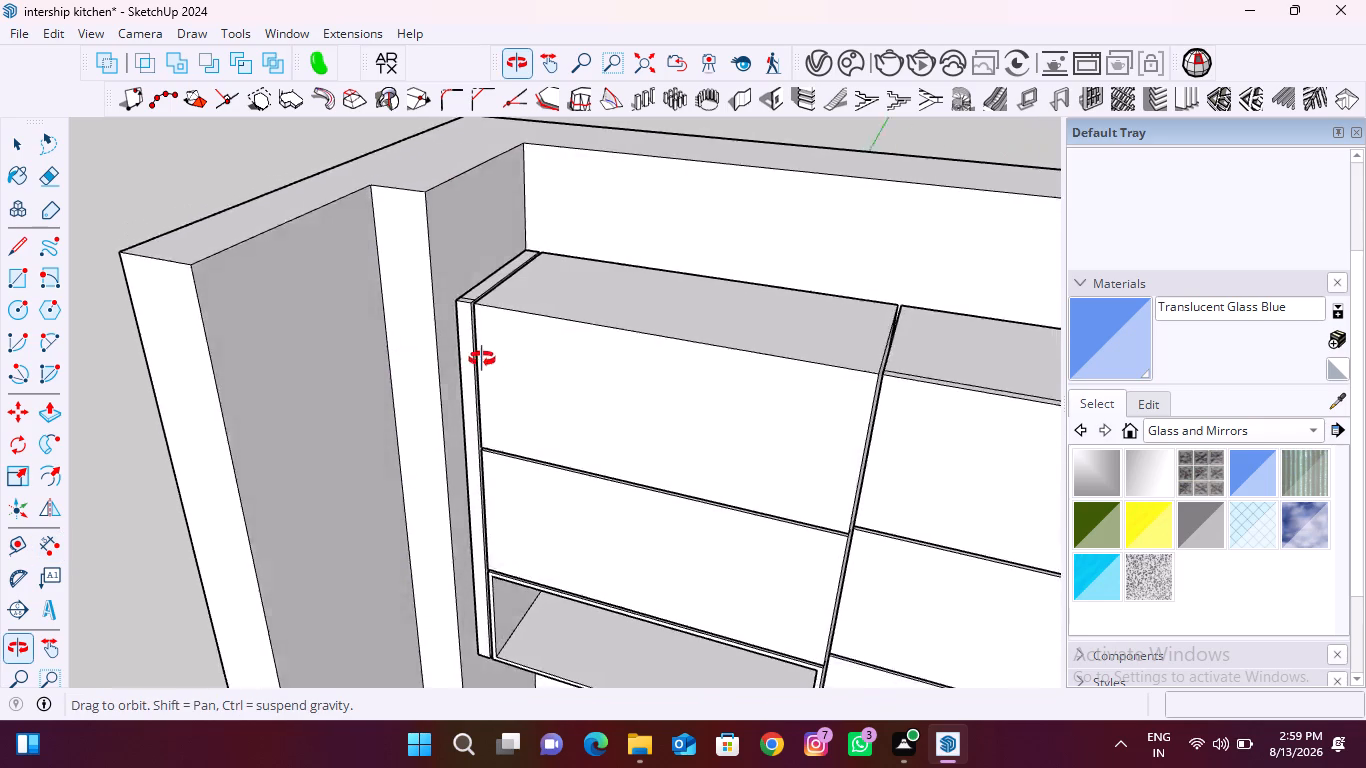
{"action": "middle_click_drag", "start_coordinate": [482, 359], "coordinate": [478, 421]}
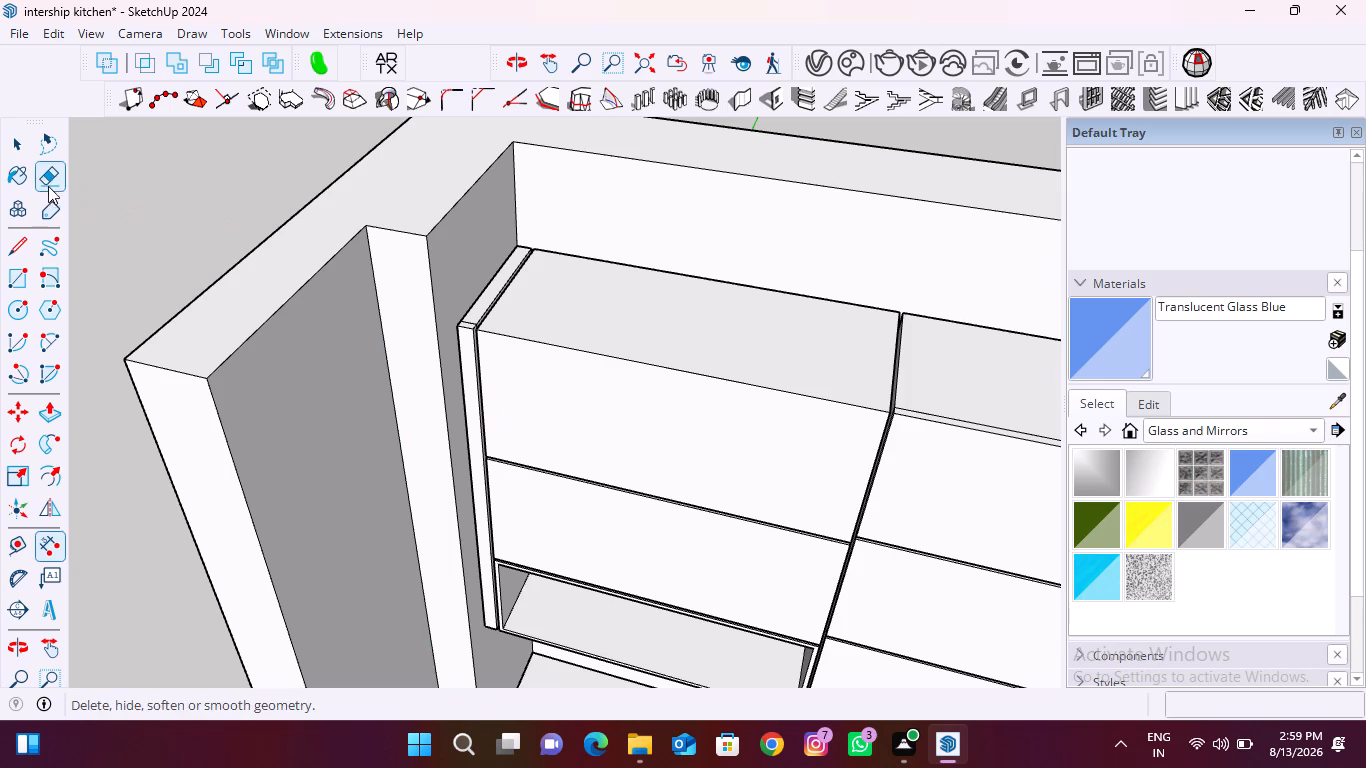
{"action": "left_click", "coordinate": [19, 283]}
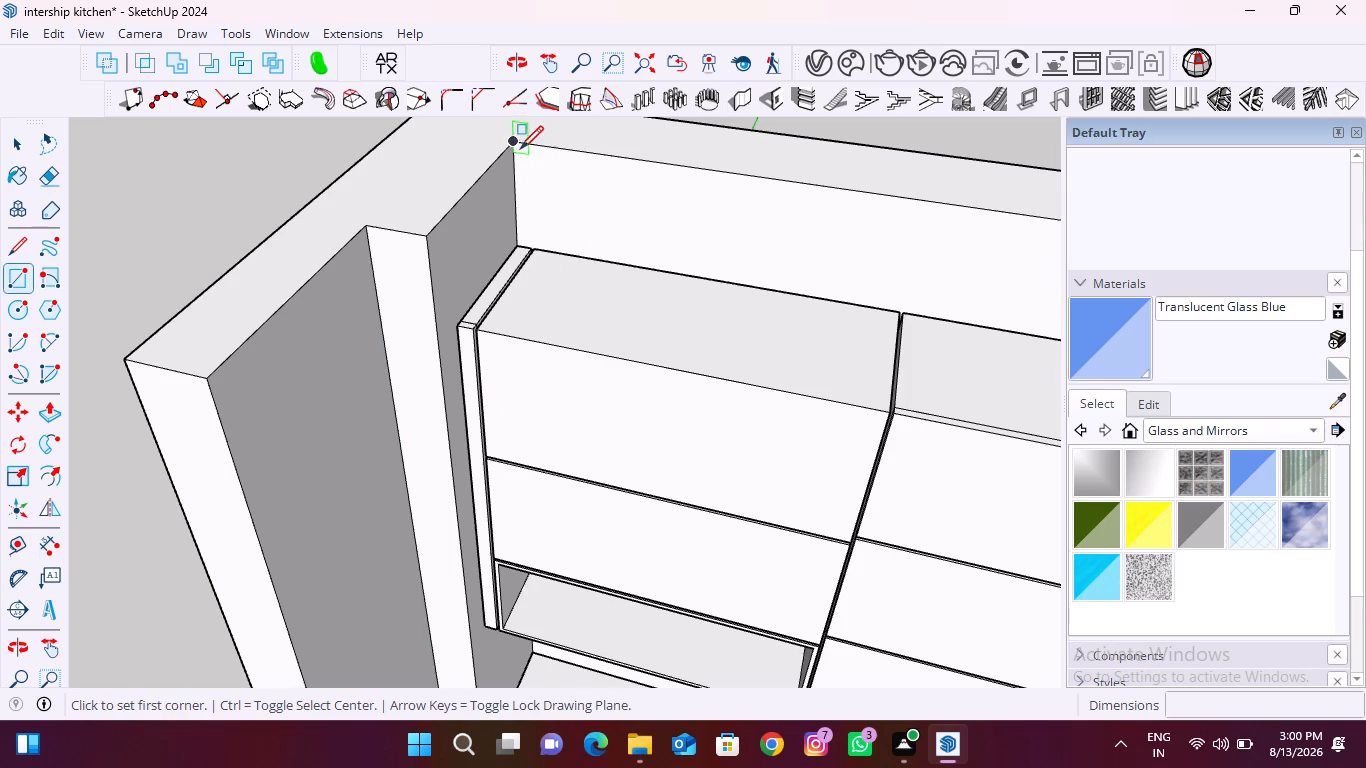
{"action": "left_click", "coordinate": [515, 143]}
{"action": "scroll", "coordinate": [300, 204], "scroll_direction": "down", "scroll_amount": 13}
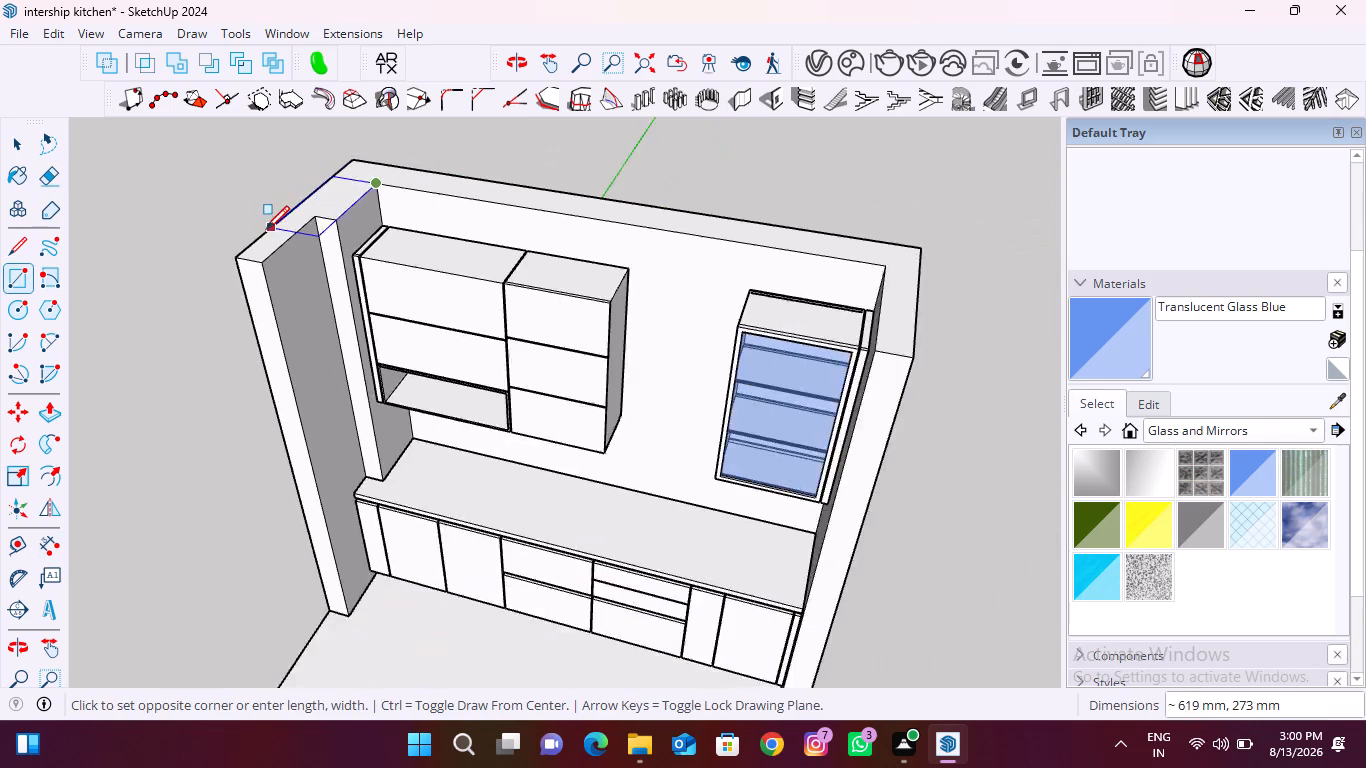
{"action": "scroll", "coordinate": [266, 229], "scroll_direction": "down", "scroll_amount": 7}
{"action": "middle_click_drag", "start_coordinate": [272, 255], "coordinate": [560, 249]}
{"action": "scroll", "coordinate": [552, 259], "scroll_direction": "up", "scroll_amount": 11}
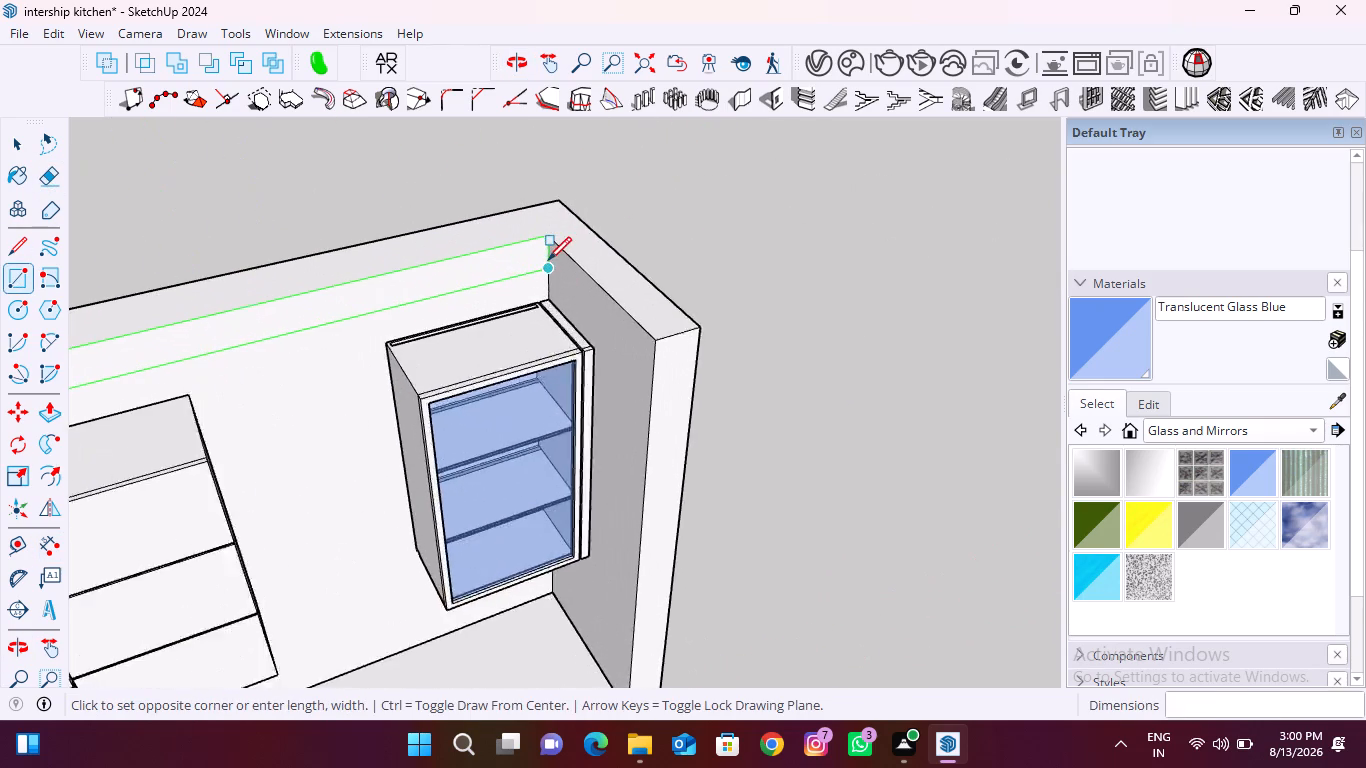
{"action": "scroll", "coordinate": [548, 260], "scroll_direction": "up", "scroll_amount": 12}
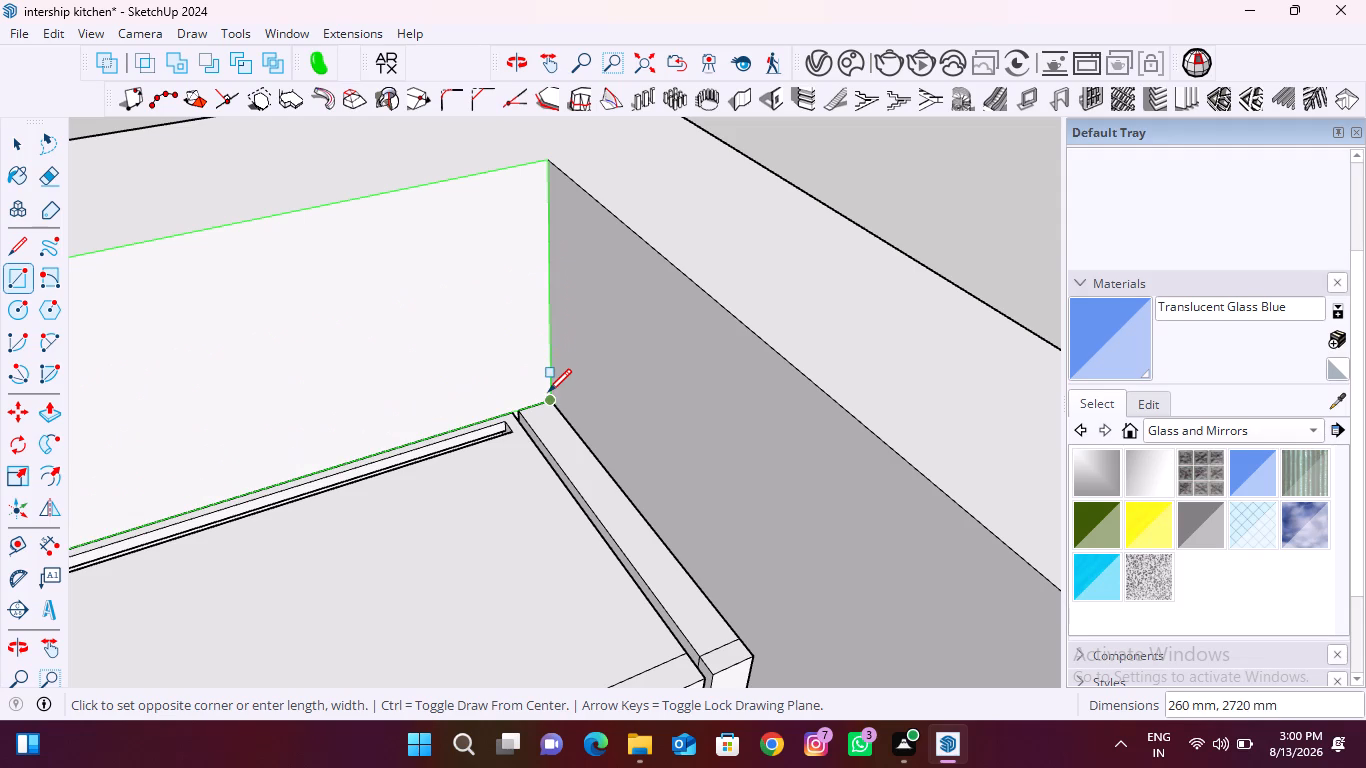
{"action": "left_click", "coordinate": [548, 394]}
{"action": "scroll", "coordinate": [507, 307], "scroll_direction": "down", "scroll_amount": 8}
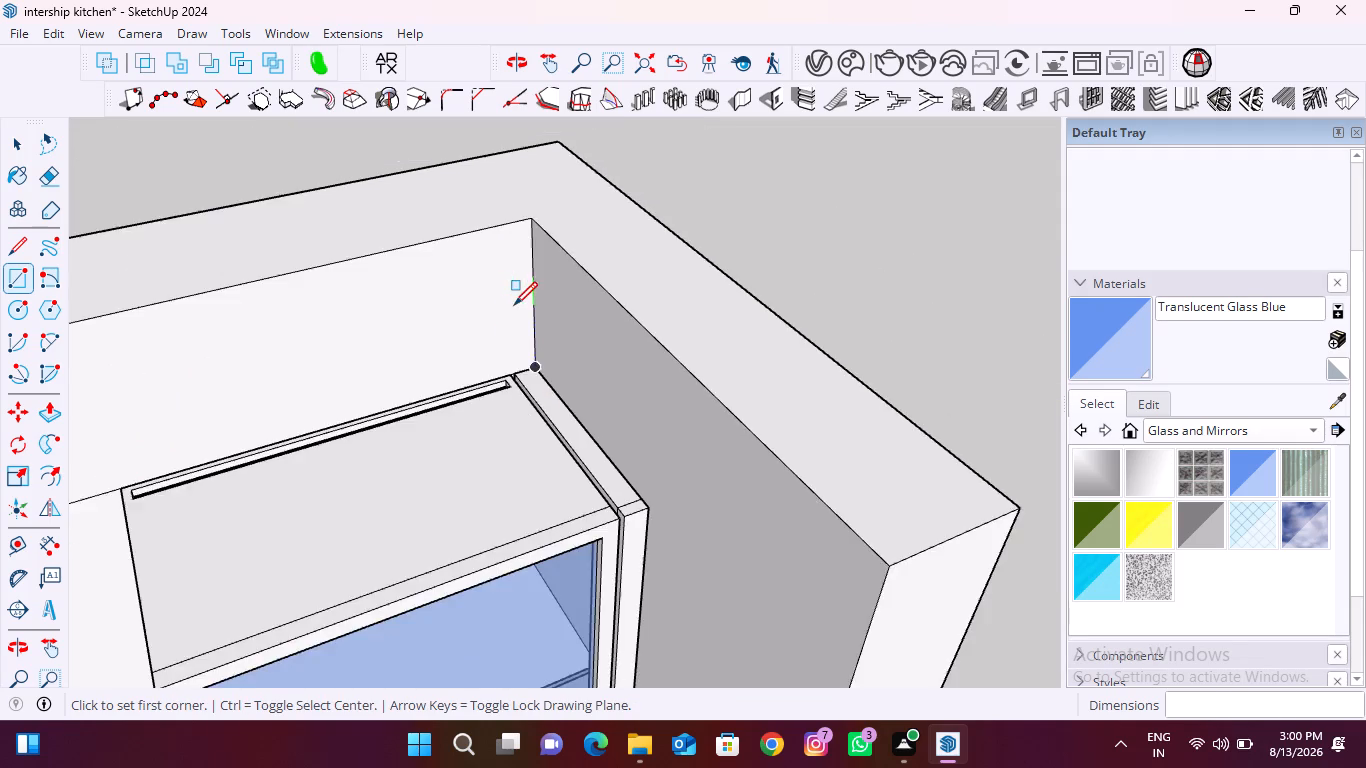
{"action": "scroll", "coordinate": [514, 305], "scroll_direction": "down", "scroll_amount": 12}
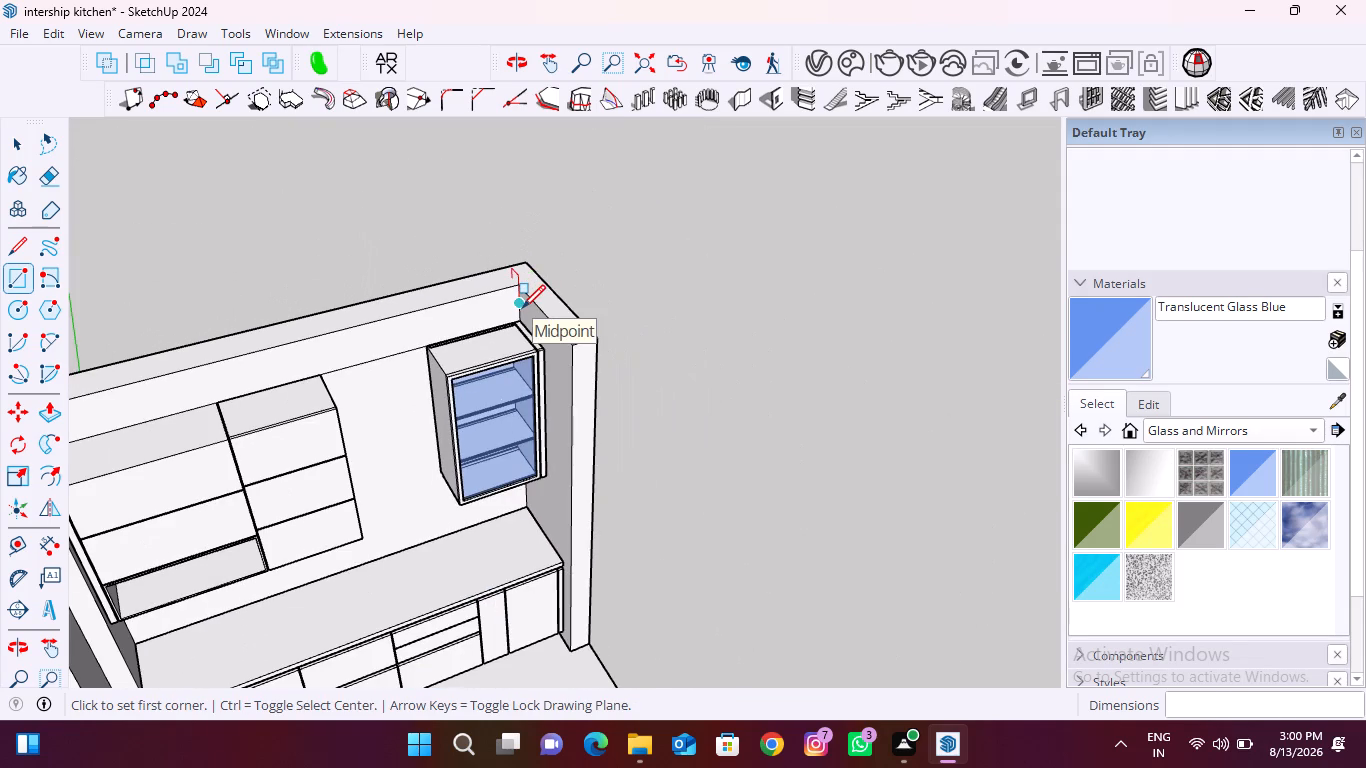
Push/Pull the wall strip above the wall cabinets outward by 338 mm.
{"action": "key", "text": "space"}
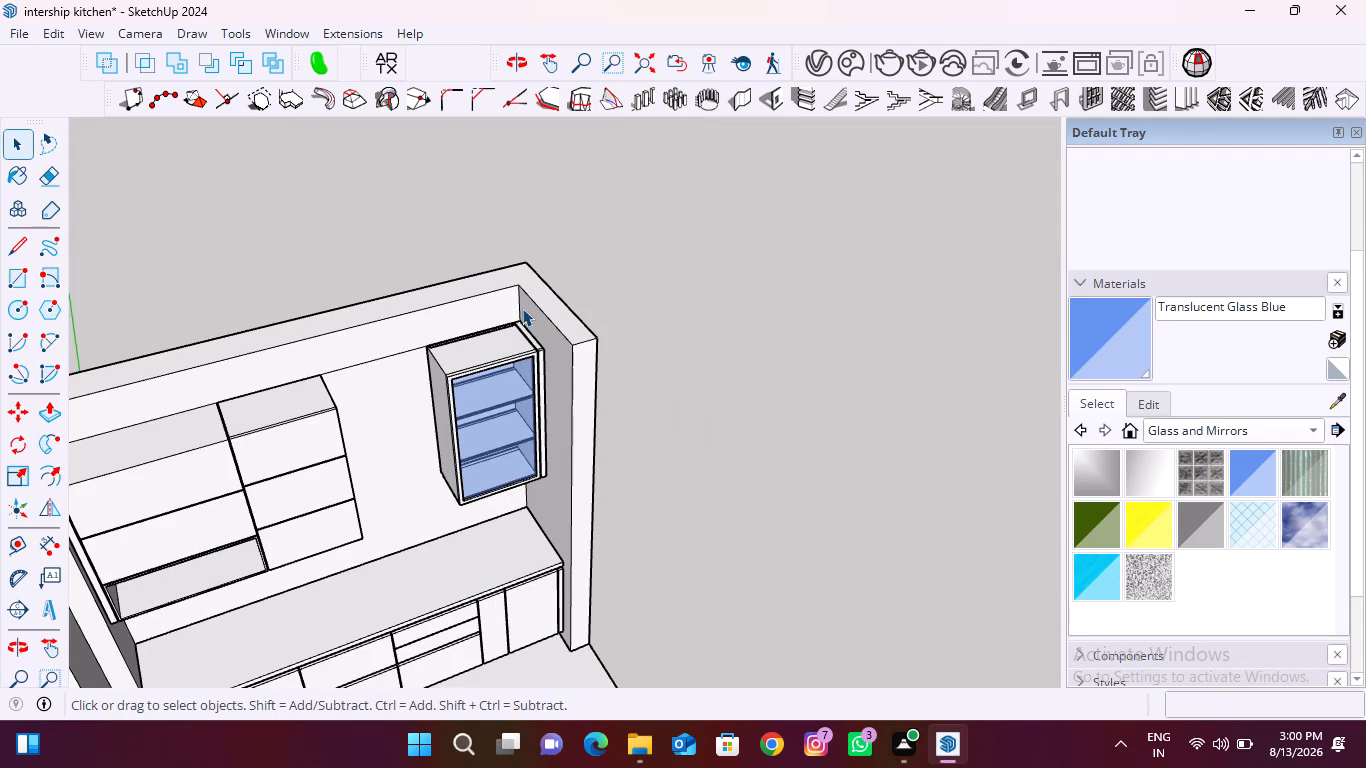
{"action": "key", "text": "p"}
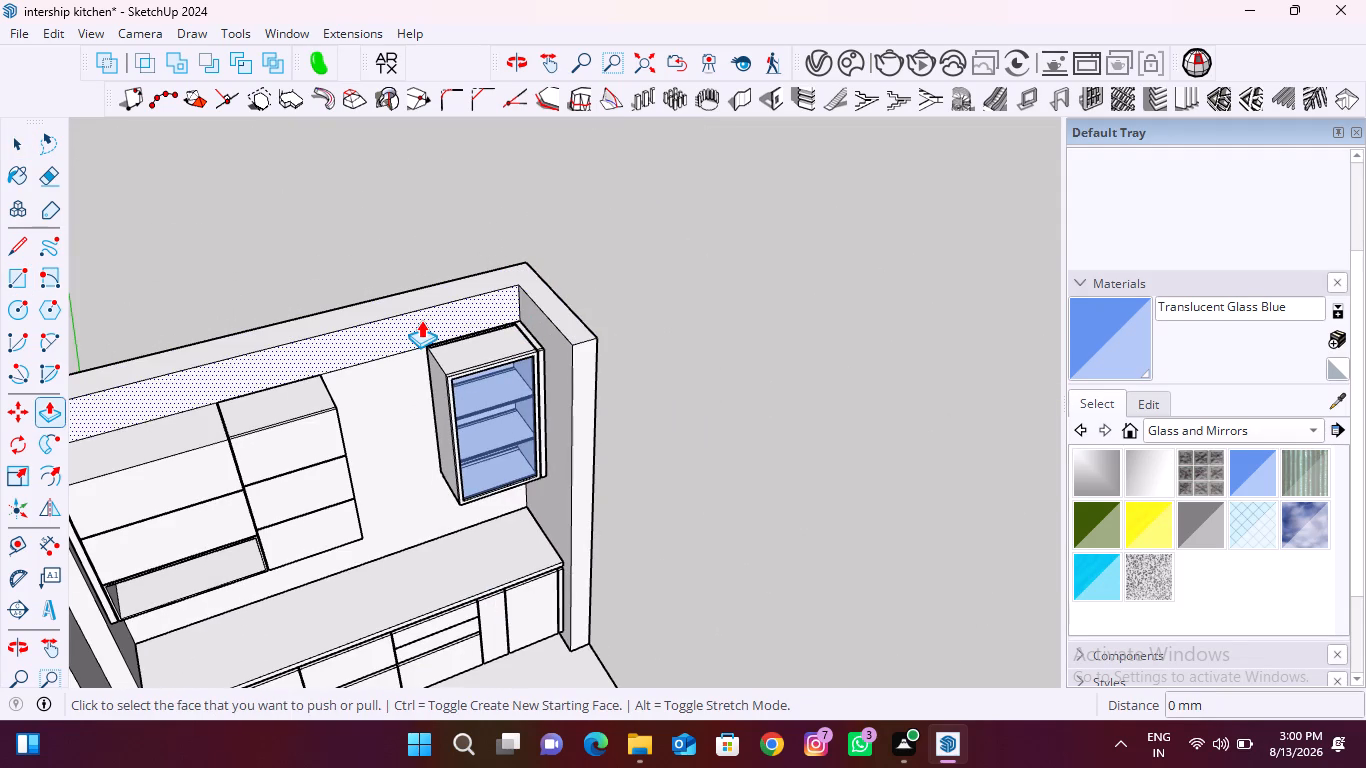
{"action": "left_click", "coordinate": [421, 320]}
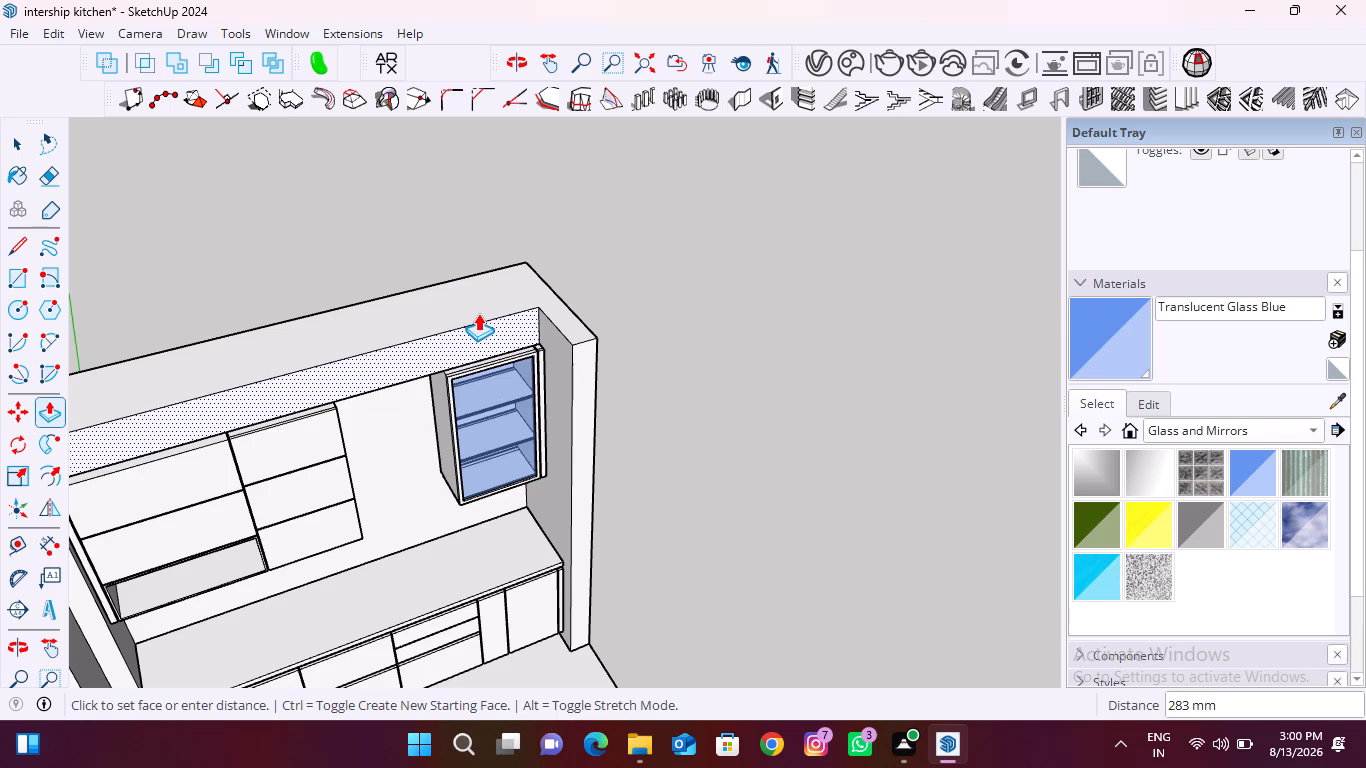
{"action": "type", "text": "338"}
{"action": "key", "text": "Return"}
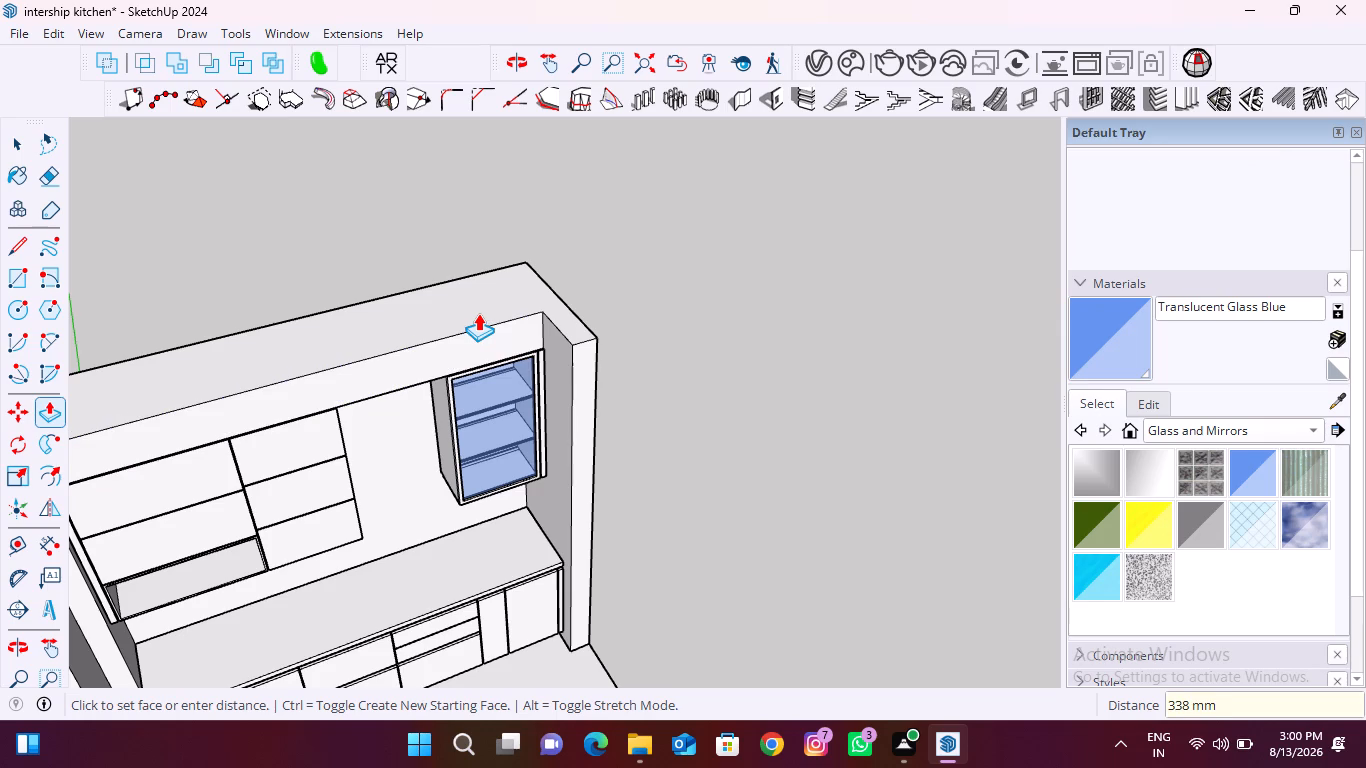
{"action": "scroll", "coordinate": [290, 421], "scroll_direction": "up", "scroll_amount": 9}
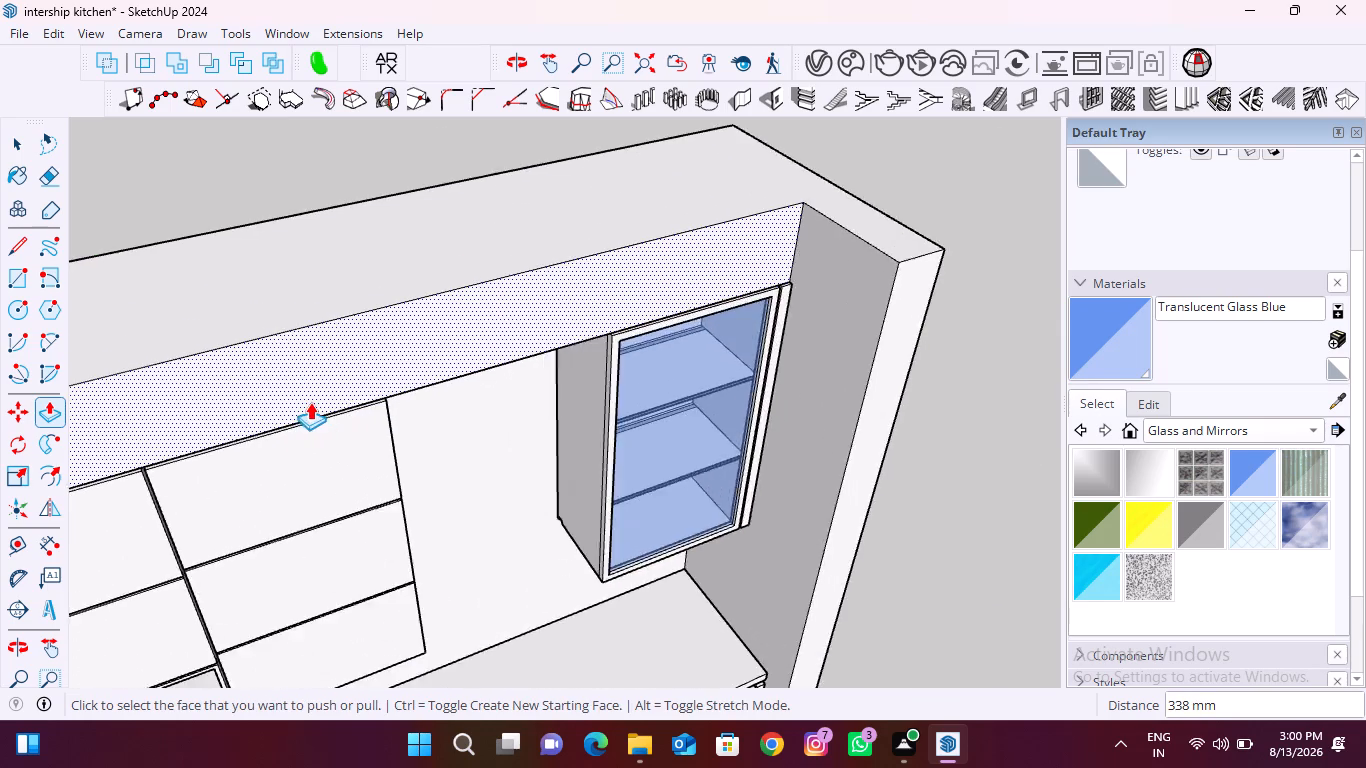
{"action": "scroll", "coordinate": [310, 402], "scroll_direction": "up", "scroll_amount": 8}
{"action": "scroll", "coordinate": [313, 403], "scroll_direction": "down", "scroll_amount": 11}
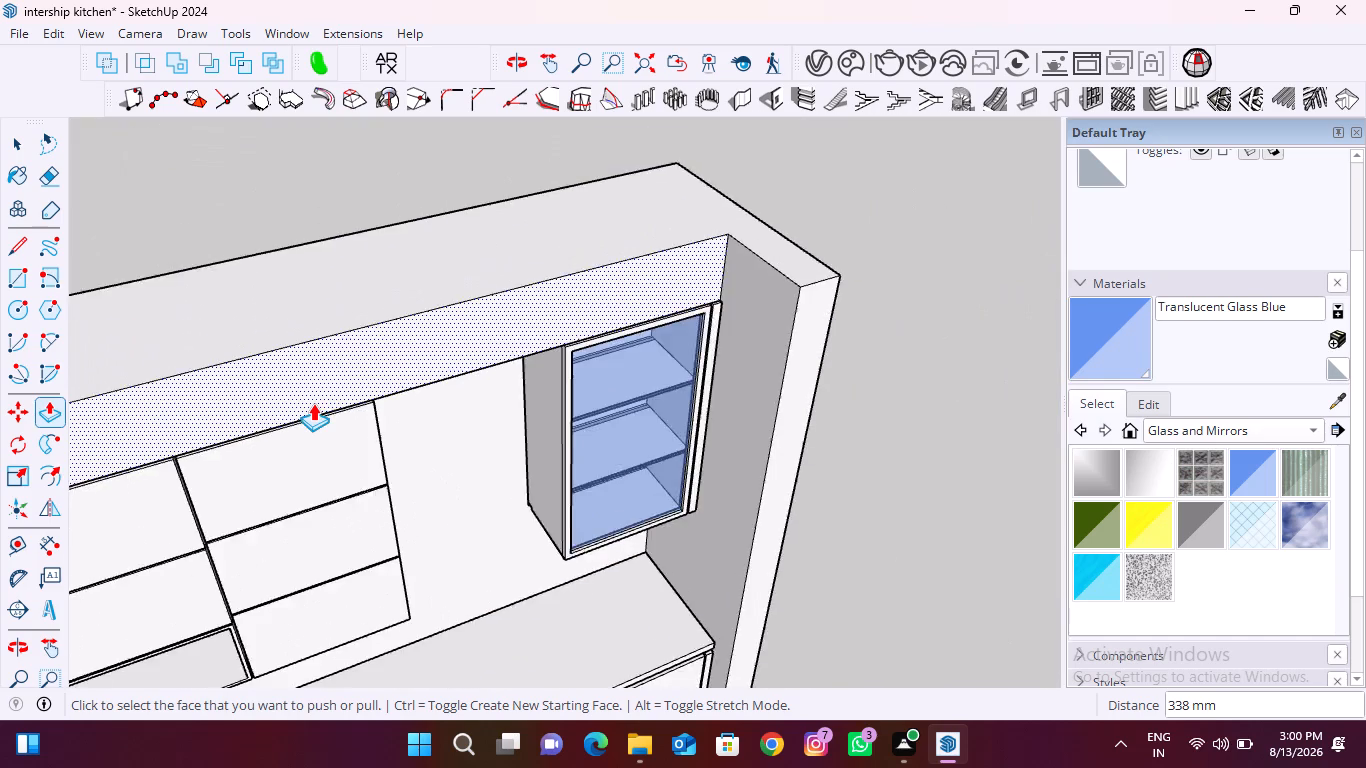
{"action": "scroll", "coordinate": [313, 403], "scroll_direction": "down", "scroll_amount": 7}
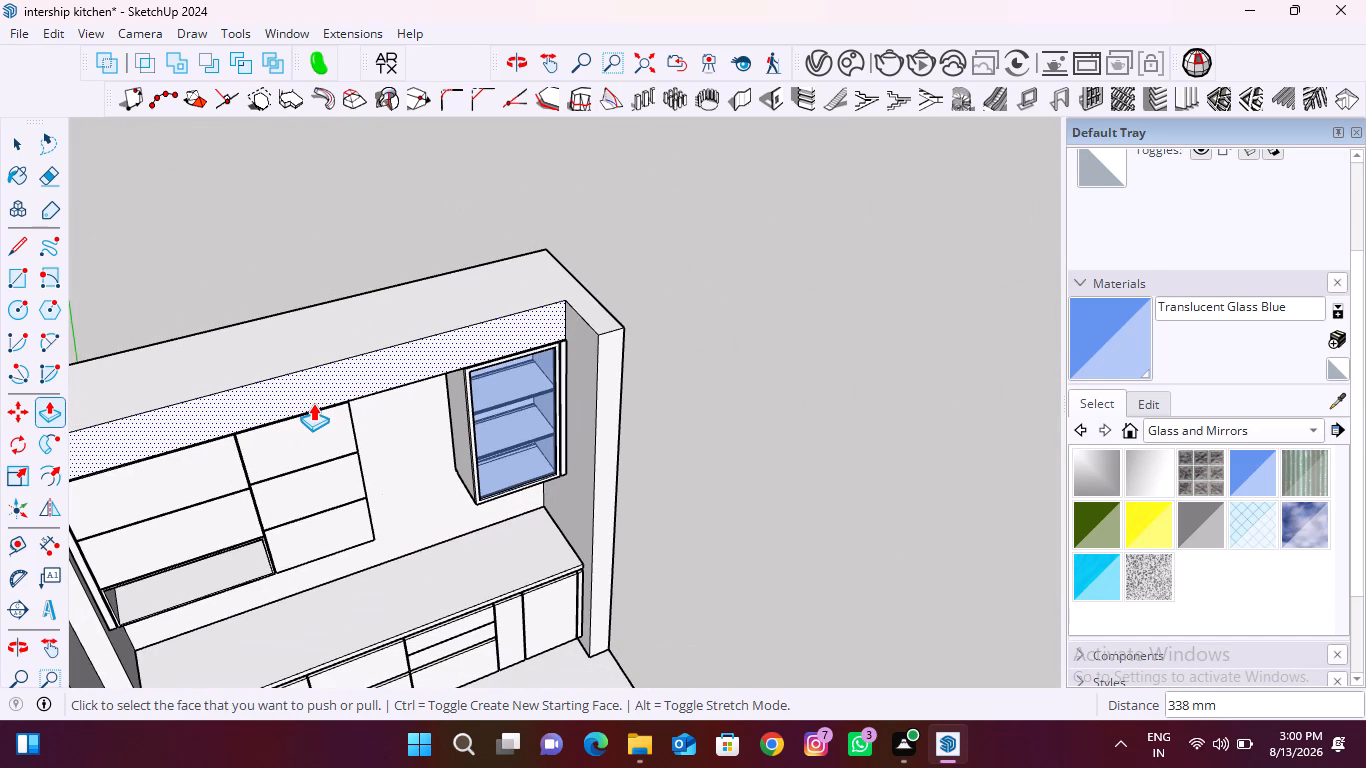
{"action": "key", "text": "space"}
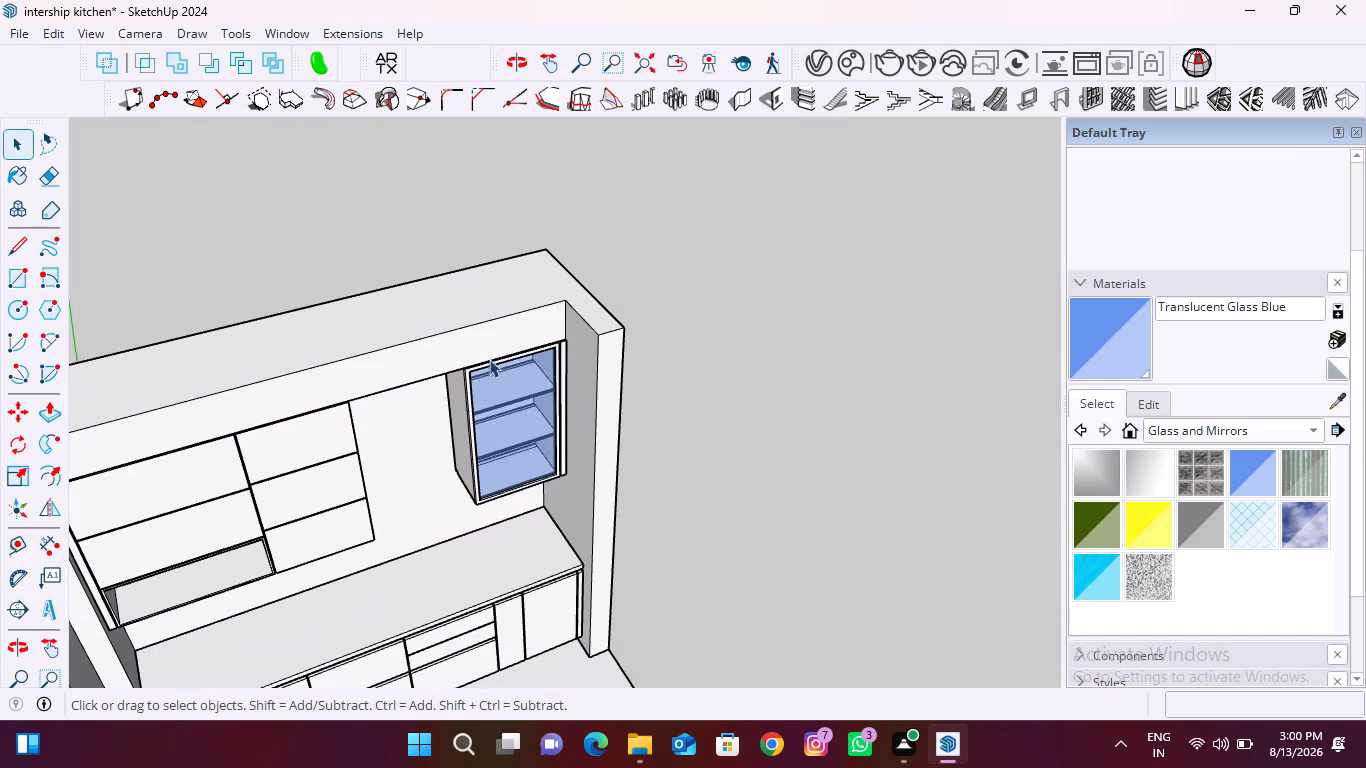
Start a rectangle on the front face of the projecting strip above the glass-front cabinet.
{"action": "middle_click_drag", "start_coordinate": [489, 352], "coordinate": [434, 310]}
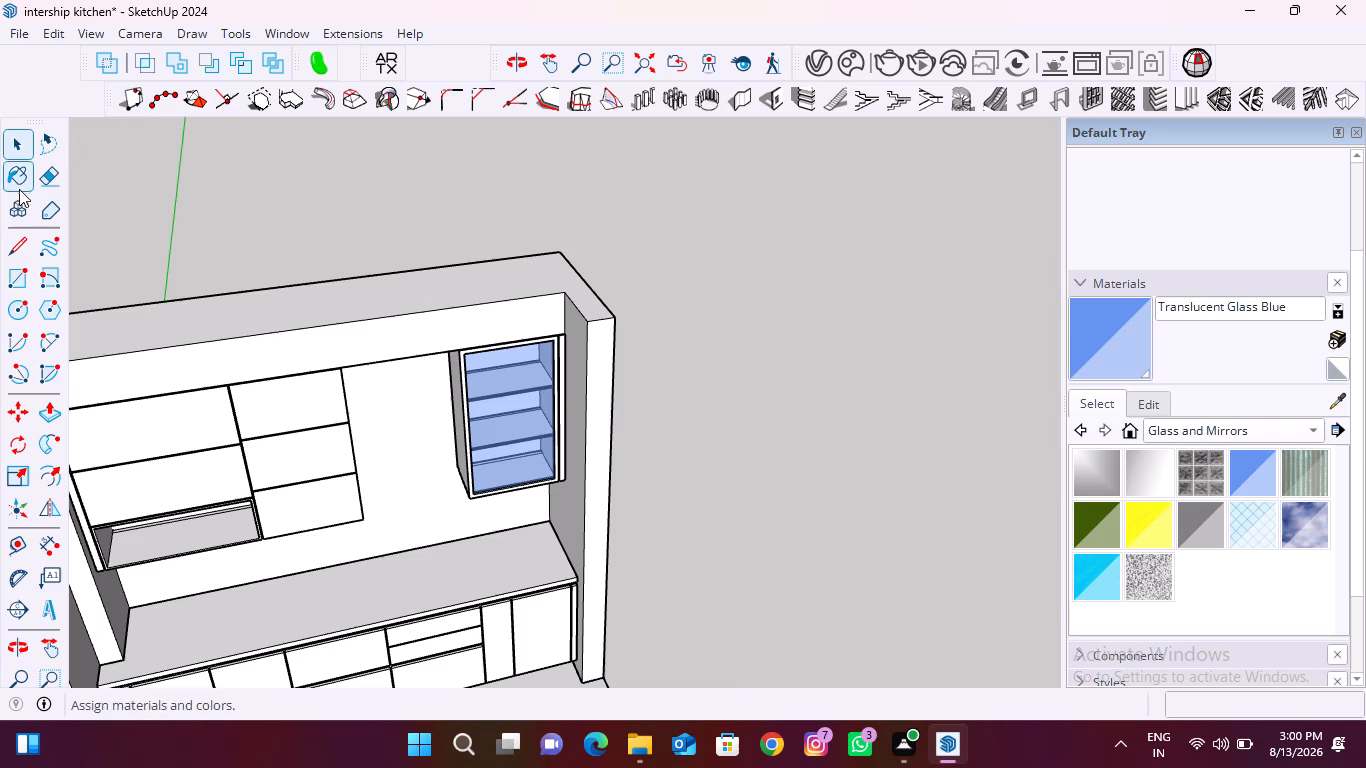
{"action": "left_click", "coordinate": [19, 287]}
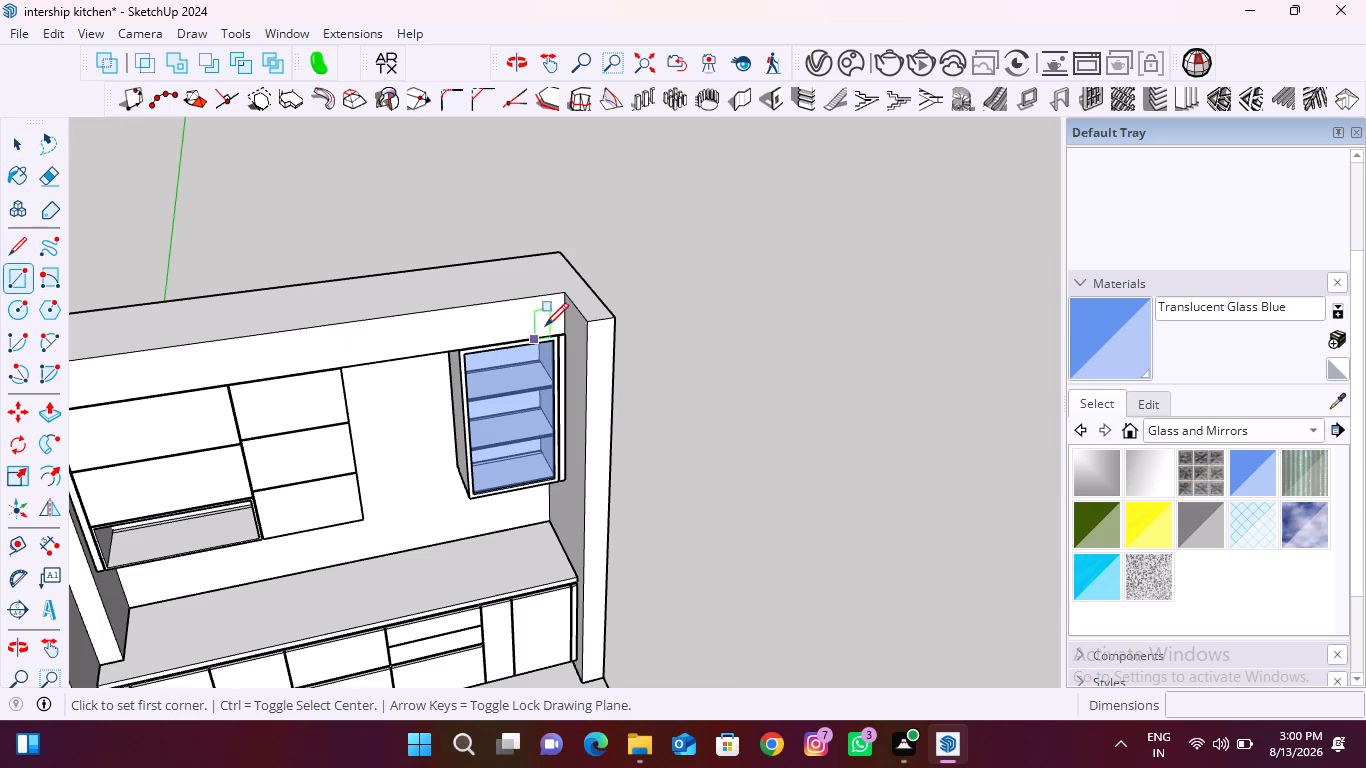
{"action": "scroll", "coordinate": [549, 320], "scroll_direction": "up", "scroll_amount": 6}
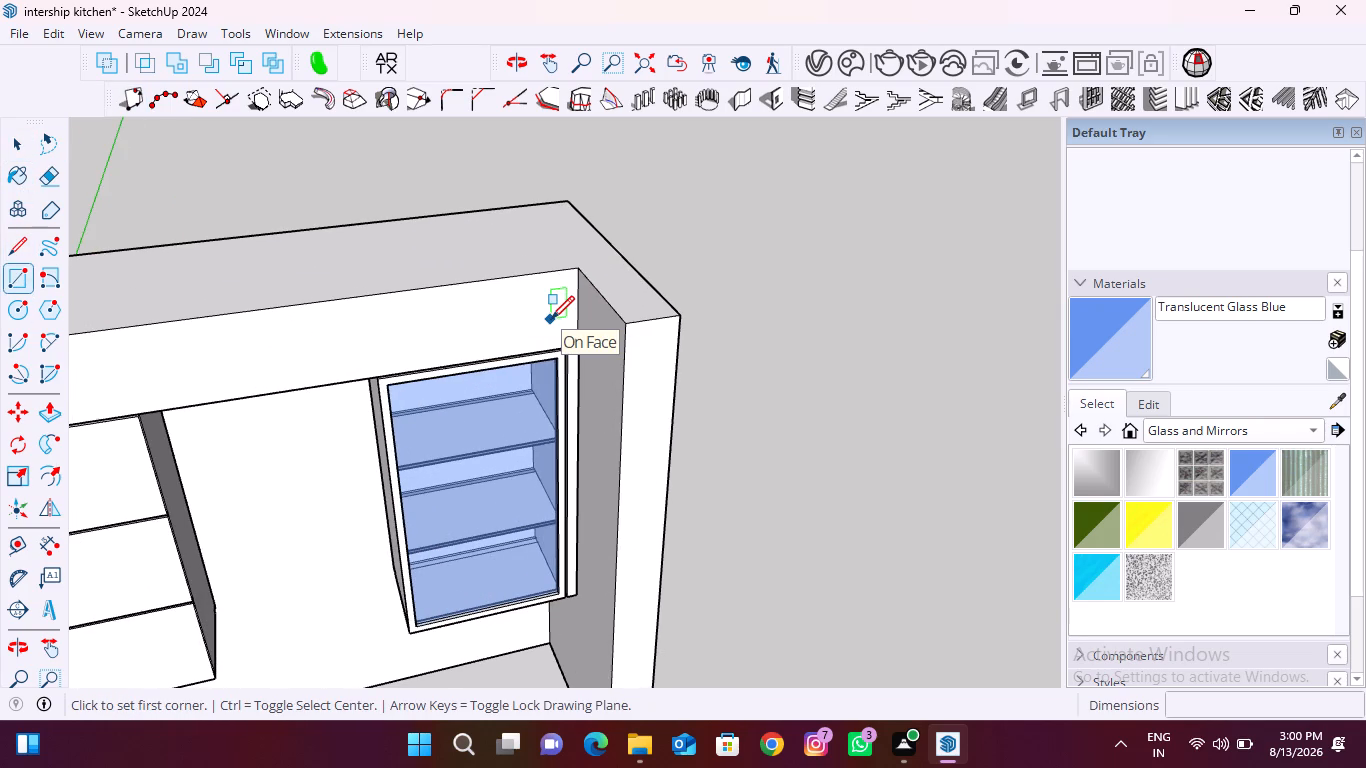
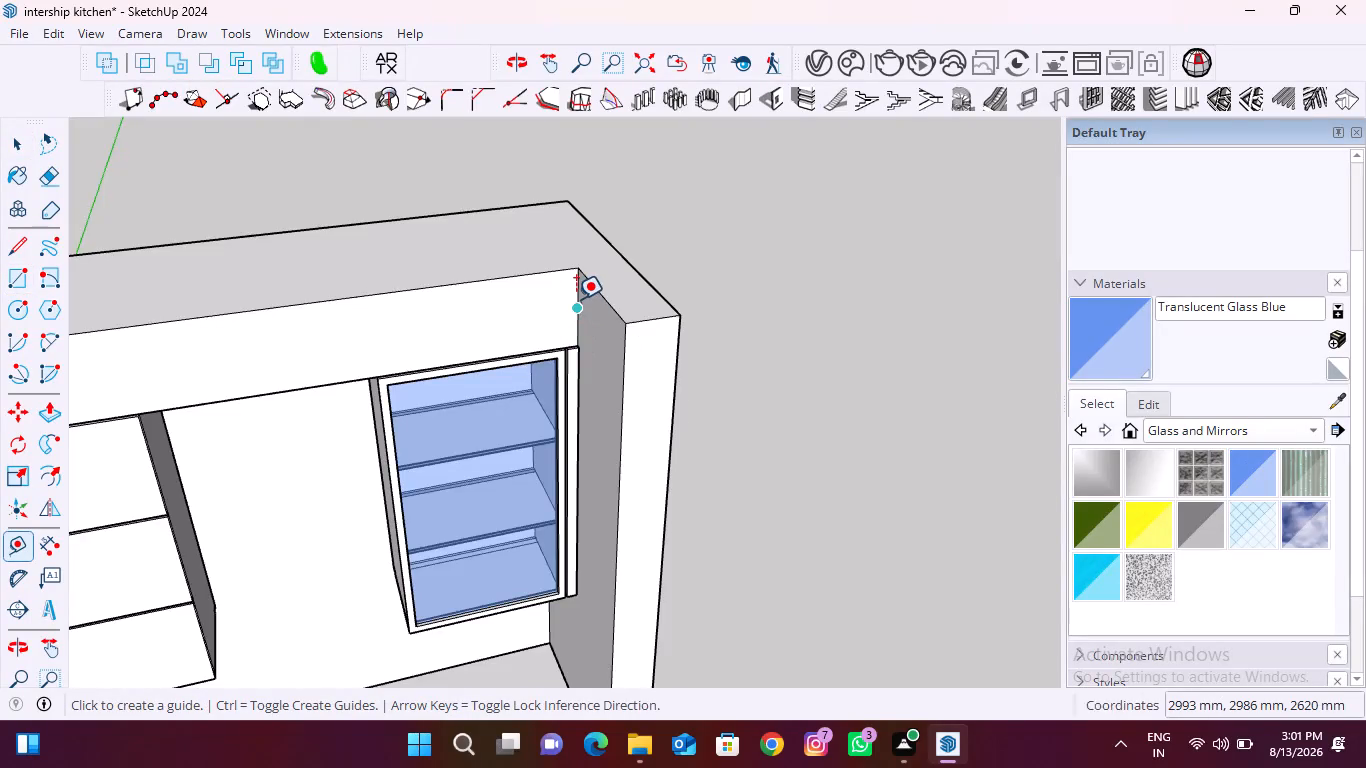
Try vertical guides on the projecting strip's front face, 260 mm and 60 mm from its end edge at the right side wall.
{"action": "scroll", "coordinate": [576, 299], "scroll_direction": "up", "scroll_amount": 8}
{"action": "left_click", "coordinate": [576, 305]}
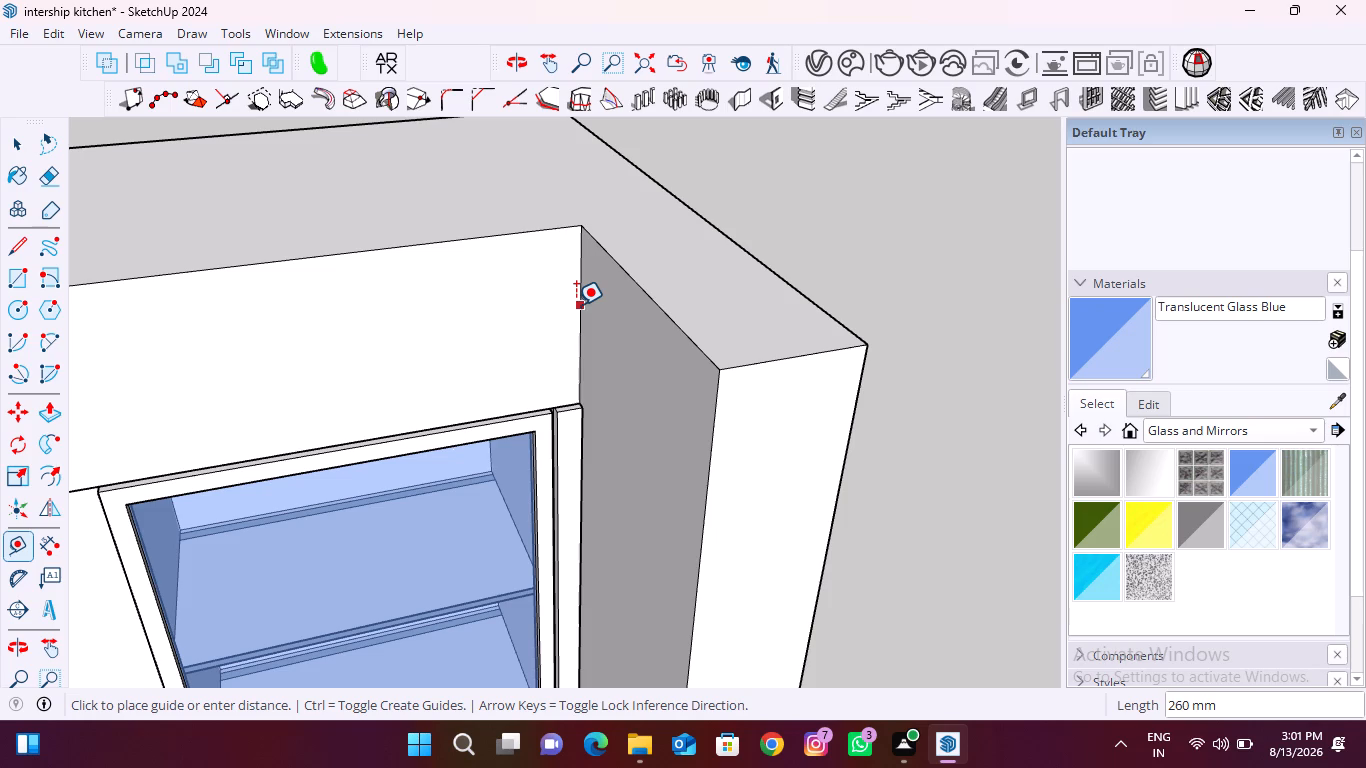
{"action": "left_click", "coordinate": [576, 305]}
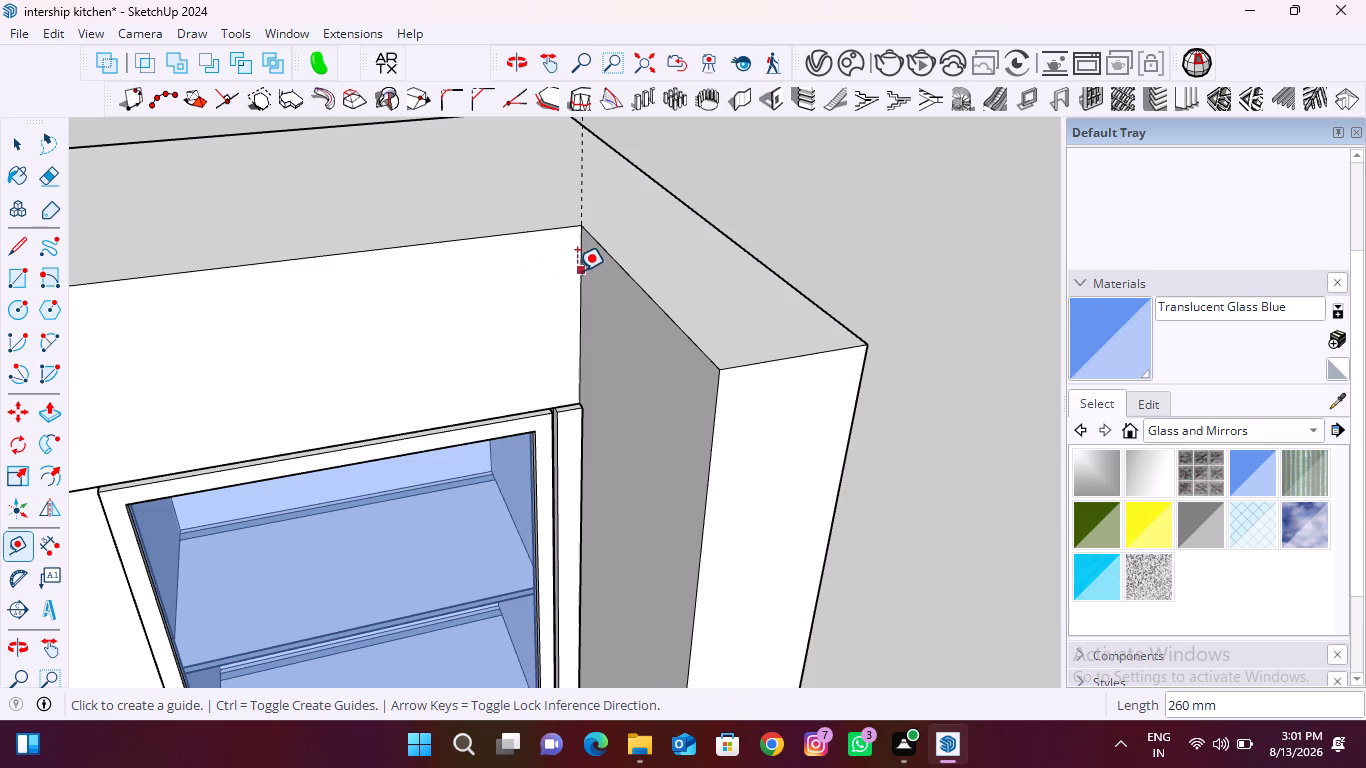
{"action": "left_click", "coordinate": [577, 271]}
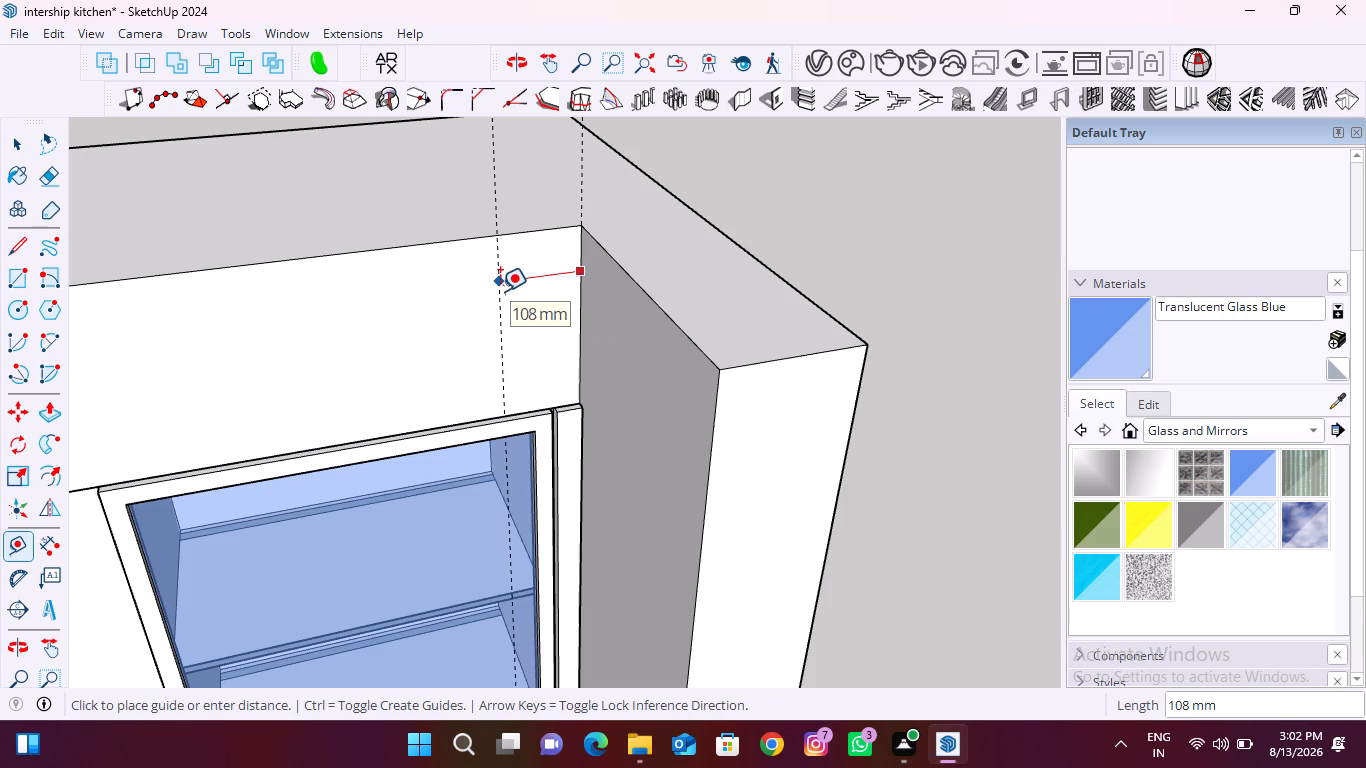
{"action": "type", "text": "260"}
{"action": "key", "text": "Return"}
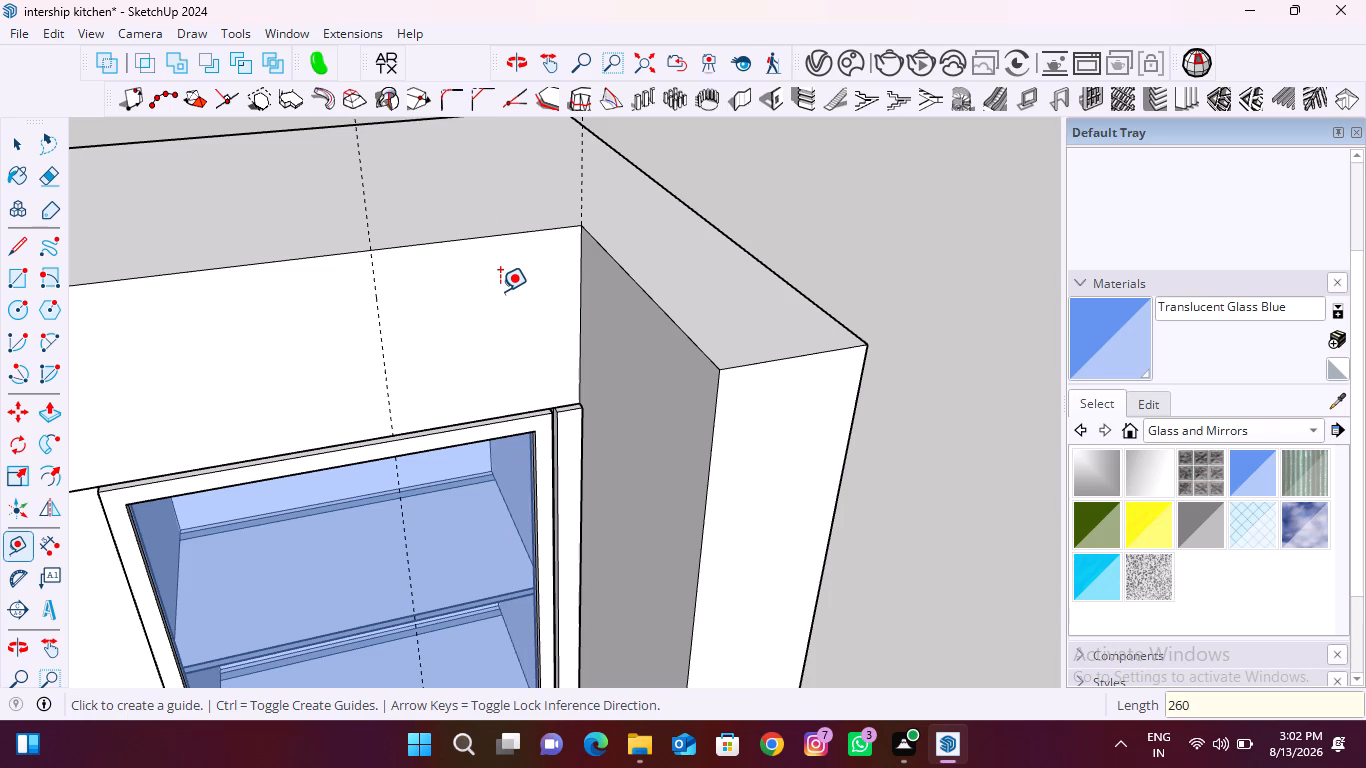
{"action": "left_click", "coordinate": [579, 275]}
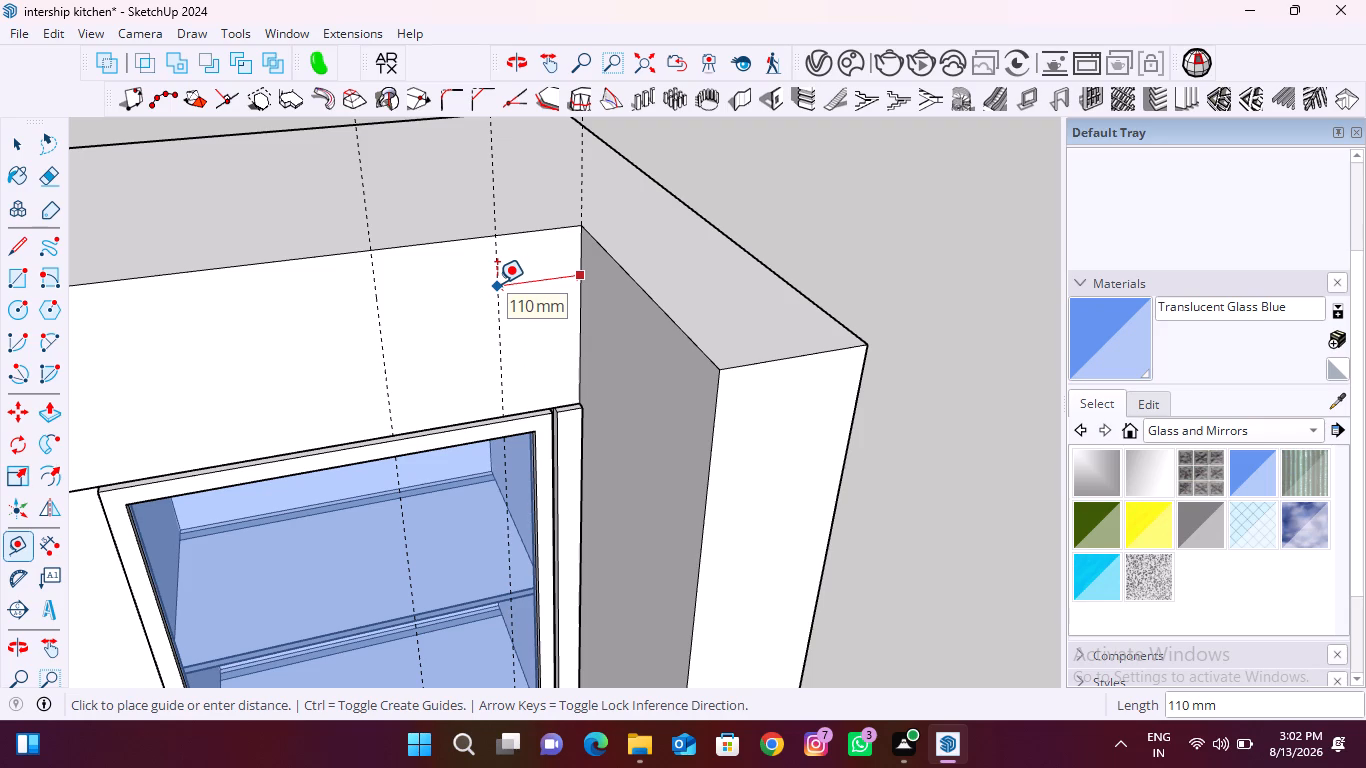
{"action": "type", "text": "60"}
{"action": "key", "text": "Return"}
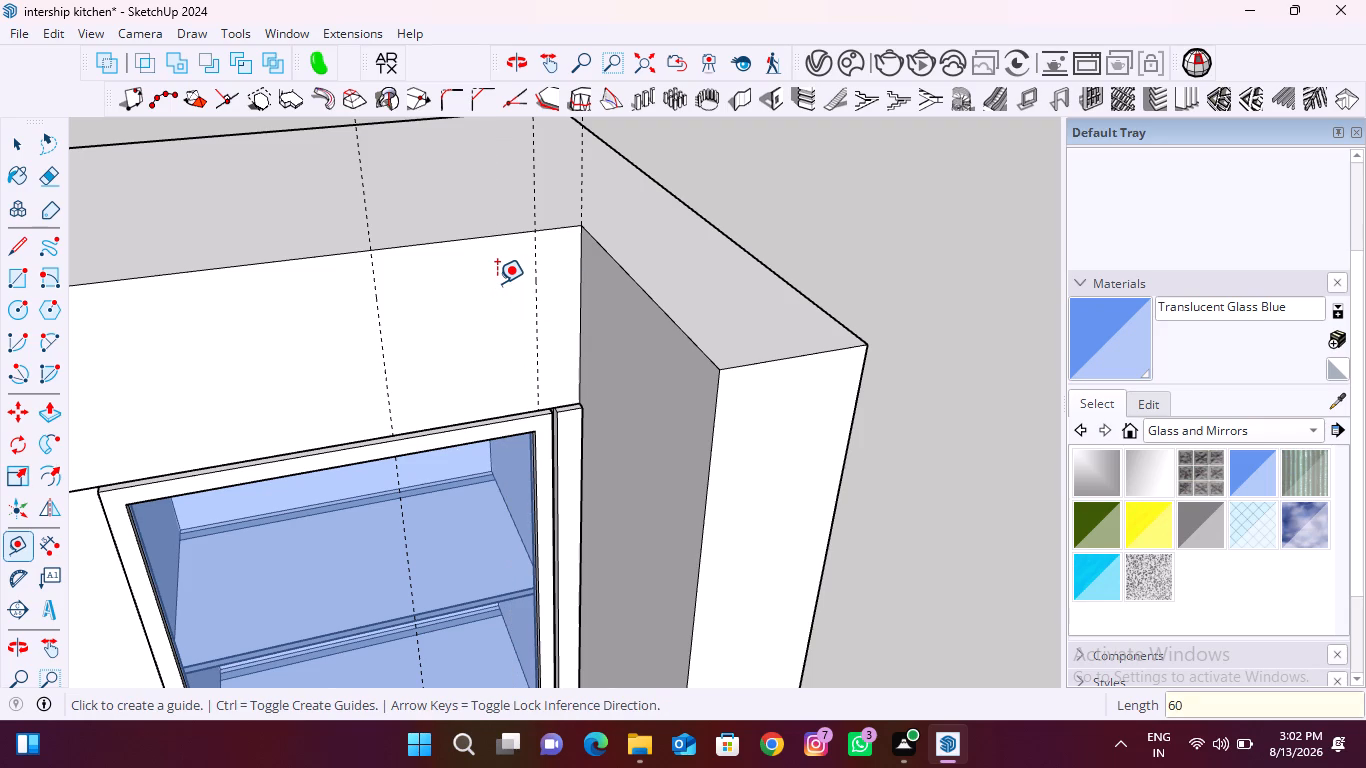
Place a vertical guide on the strip's front face, 120 mm from its end edge at the right side wall.
{"action": "left_click", "coordinate": [577, 273]}
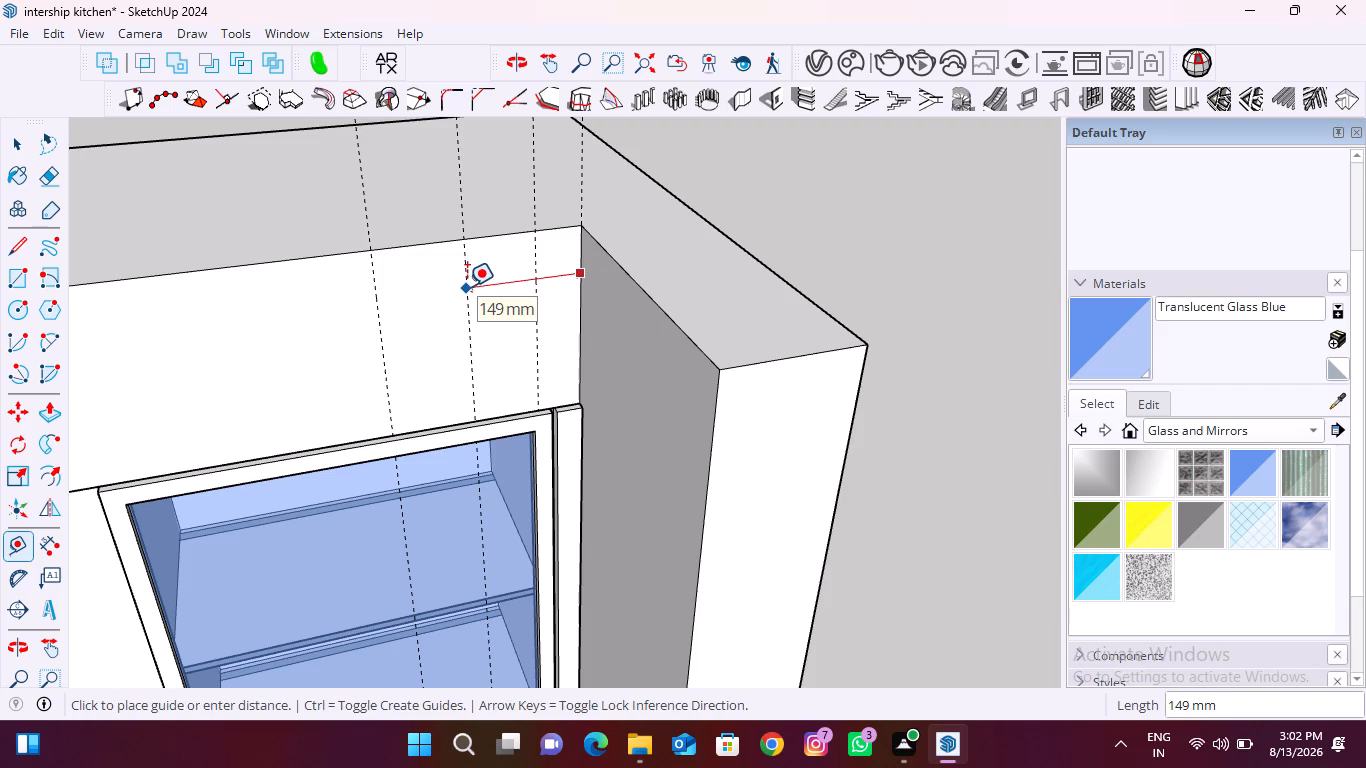
{"action": "key", "text": "1"}
{"action": "type", "text": "20"}
{"action": "key", "text": "Return"}
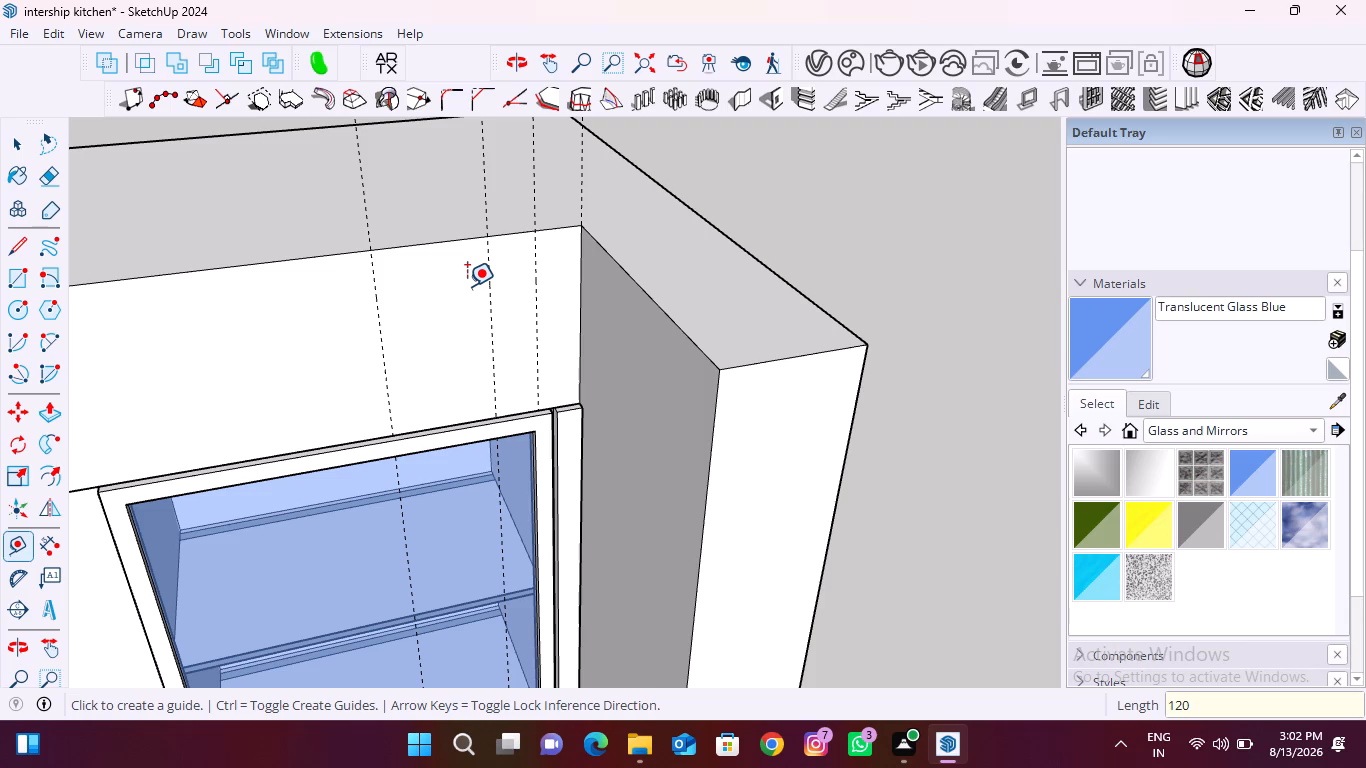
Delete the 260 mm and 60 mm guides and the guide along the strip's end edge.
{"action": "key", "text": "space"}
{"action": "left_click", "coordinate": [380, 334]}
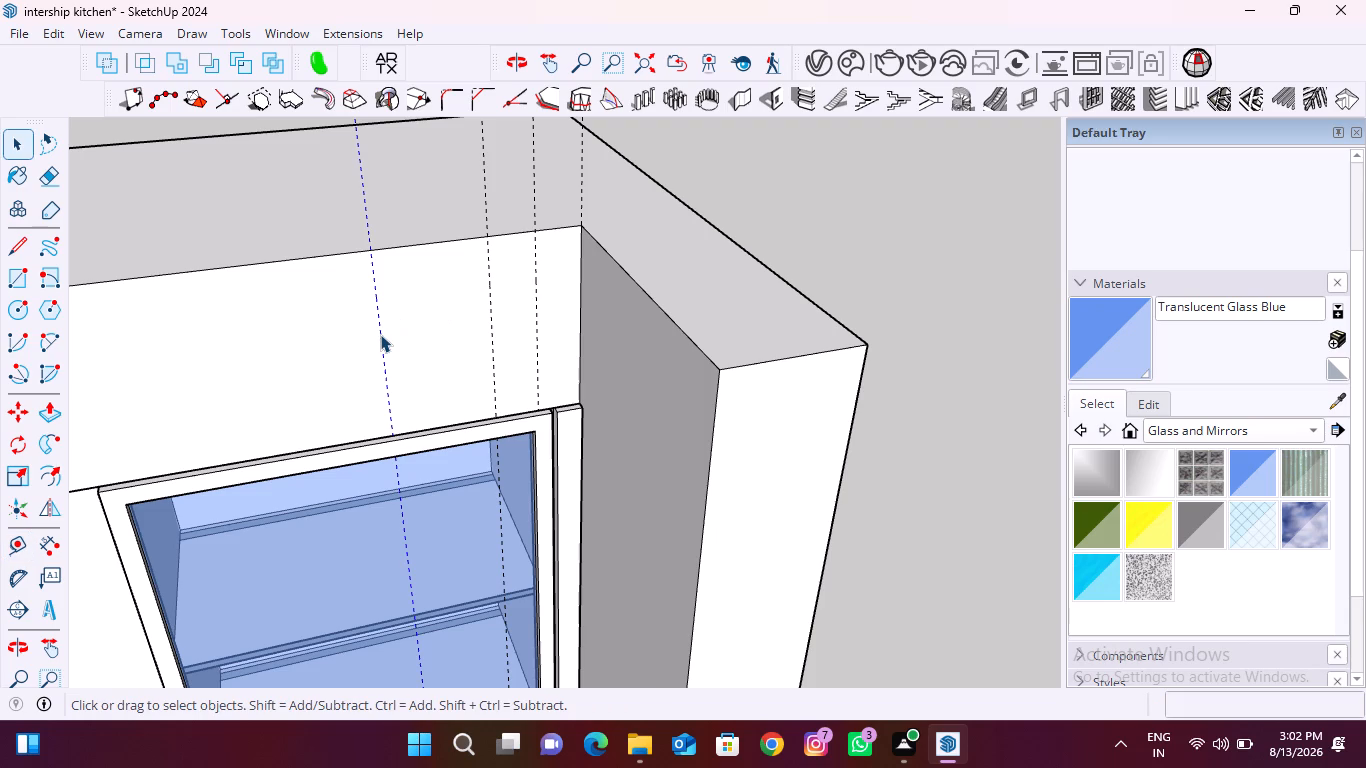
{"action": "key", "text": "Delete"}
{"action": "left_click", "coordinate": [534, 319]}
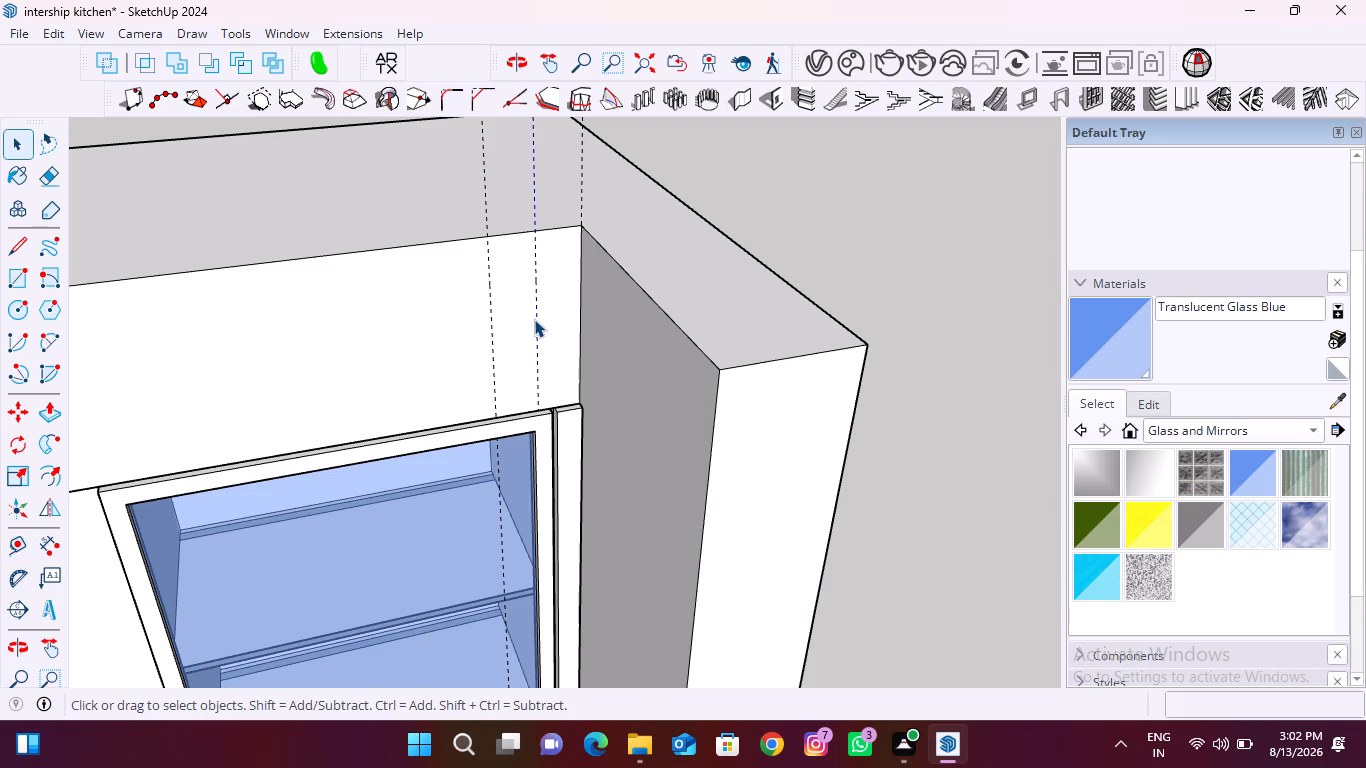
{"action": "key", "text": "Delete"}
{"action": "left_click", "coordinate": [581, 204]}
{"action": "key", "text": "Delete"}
Place a horizontal guide 150 mm below the top edge of the projecting strip's front face.
{"action": "key", "text": "t"}
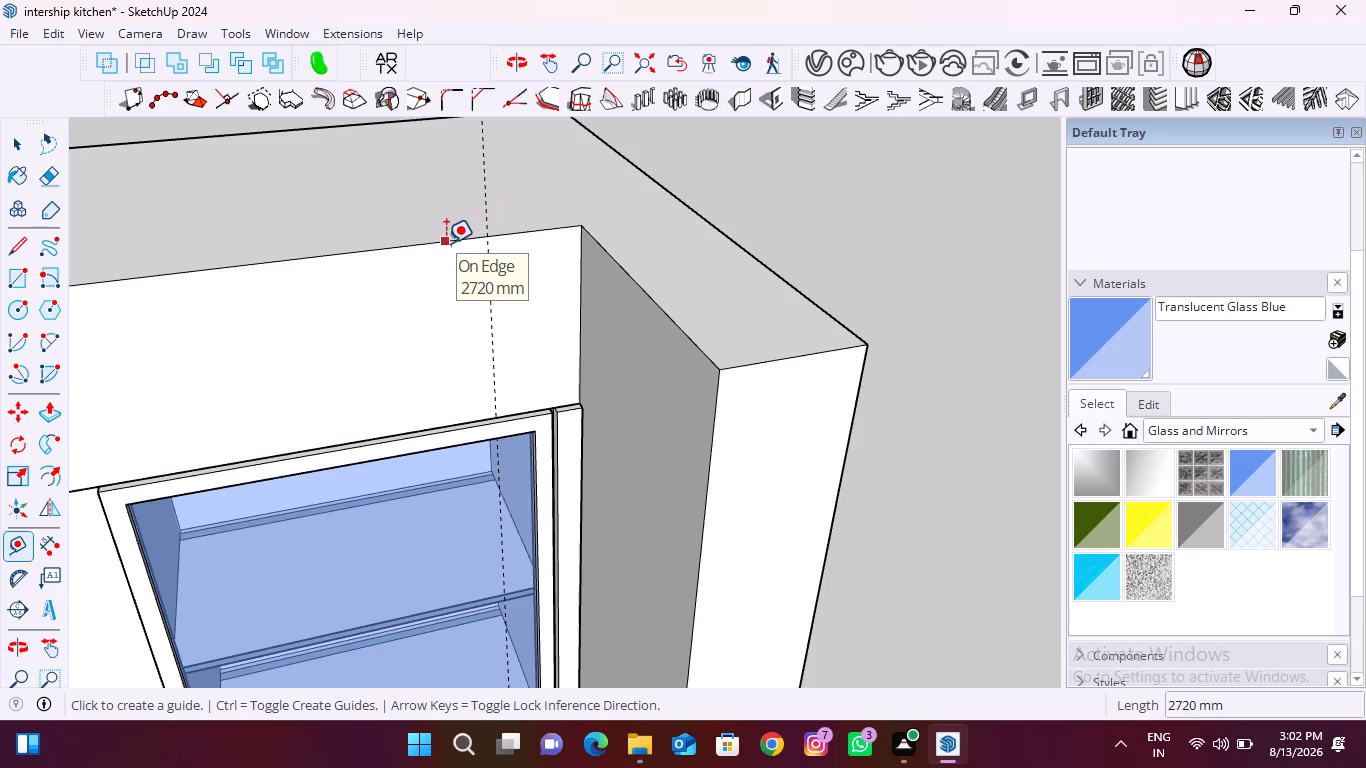
{"action": "left_click", "coordinate": [446, 243]}
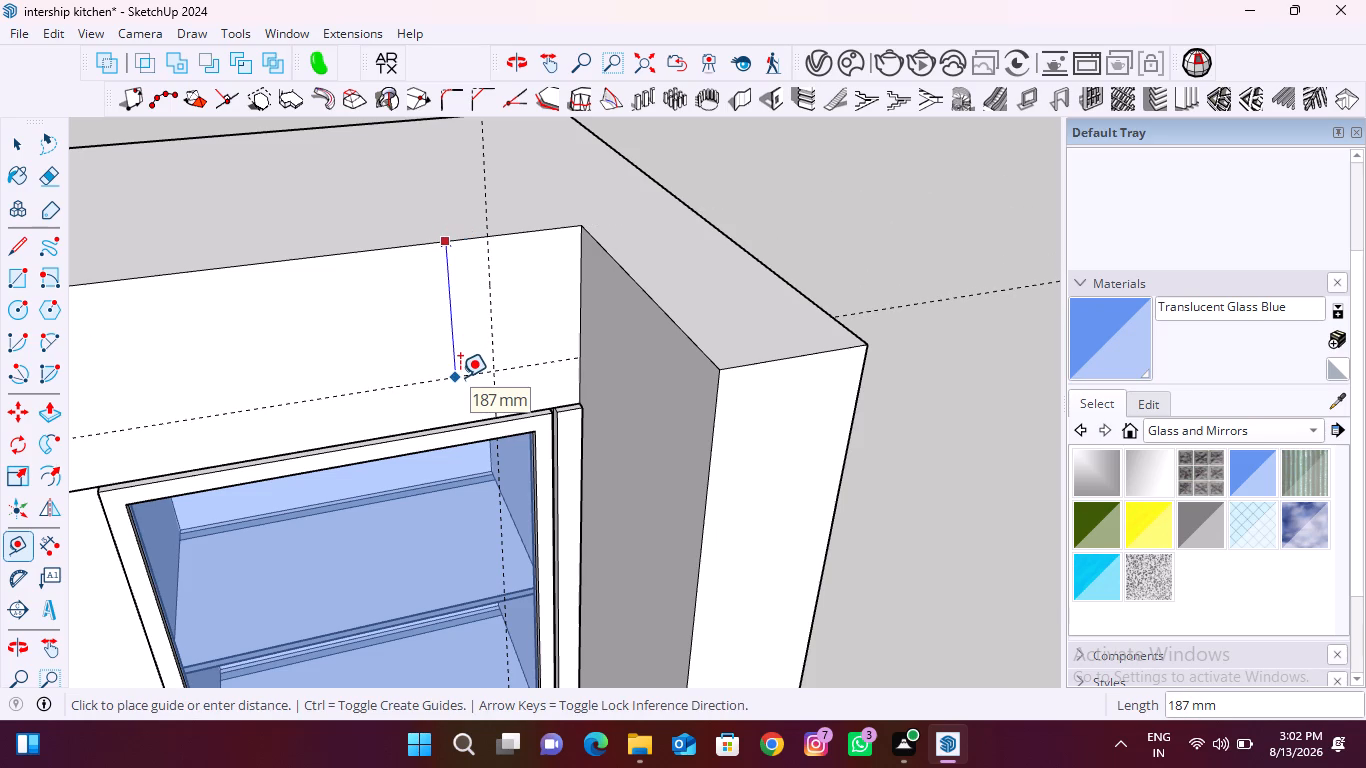
{"action": "type", "text": "150"}
{"action": "key", "text": "Return"}
Draw a 120 x 150 mm rectangle in the strip's upper corner at the right side wall, bounded by the two guides.
{"action": "scroll", "coordinate": [442, 391], "scroll_direction": "down", "scroll_amount": 3}
{"action": "middle_click_drag", "start_coordinate": [445, 478], "coordinate": [376, 348]}
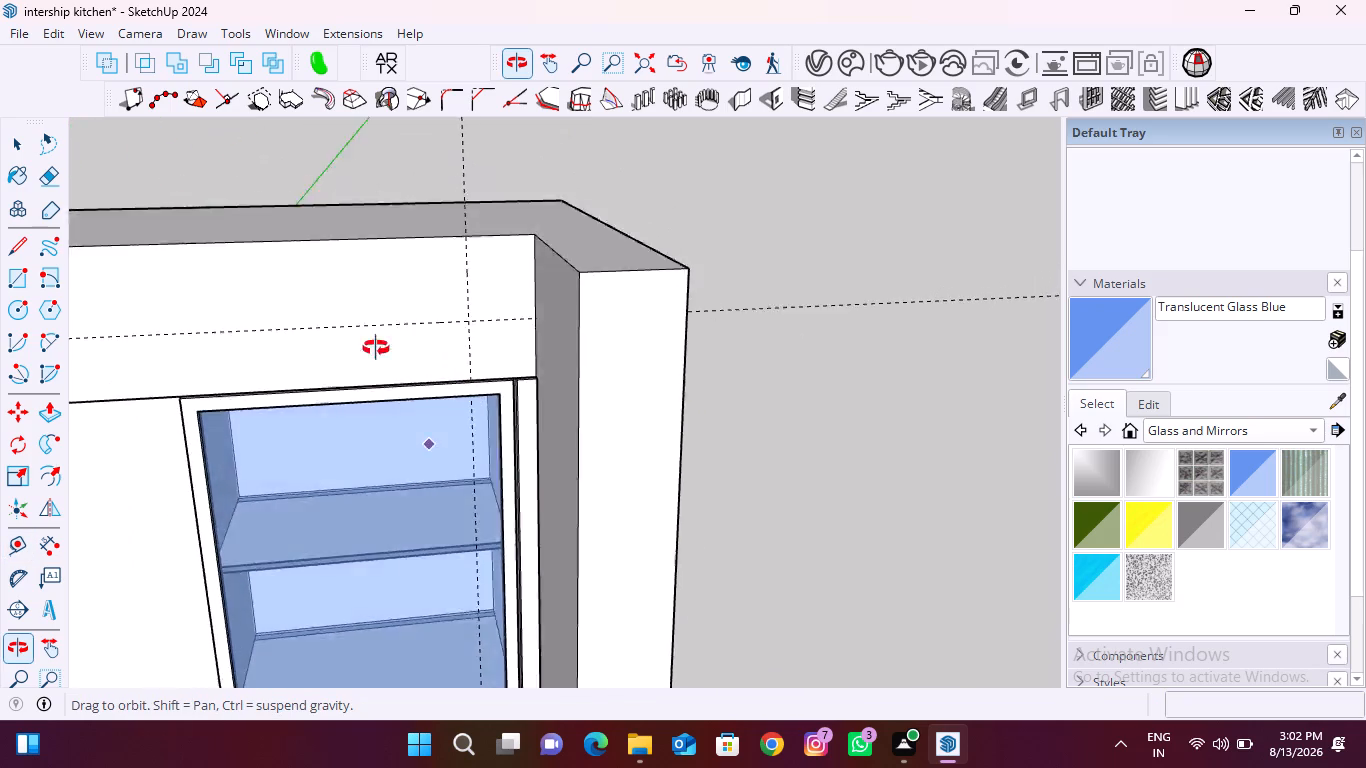
{"action": "middle_click_drag", "start_coordinate": [376, 348], "coordinate": [380, 301]}
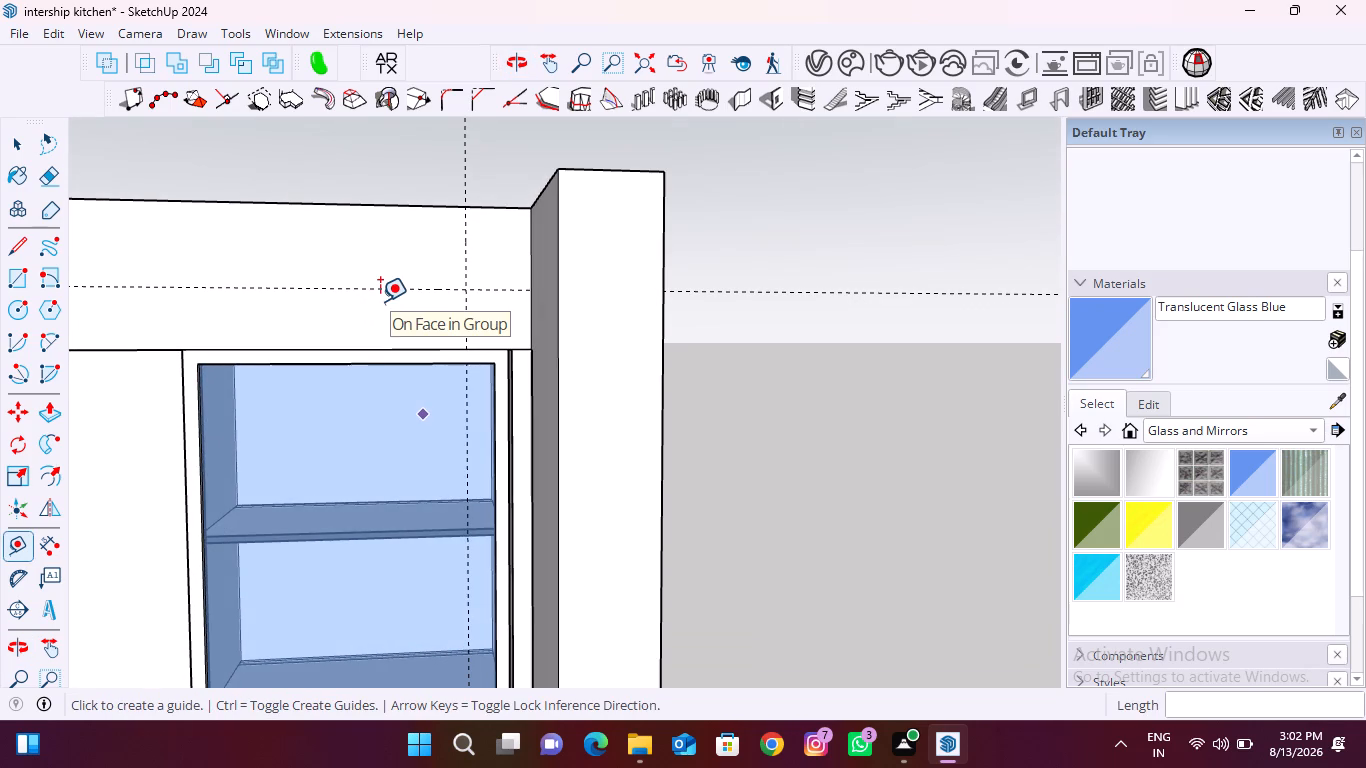
{"action": "key", "text": "space"}
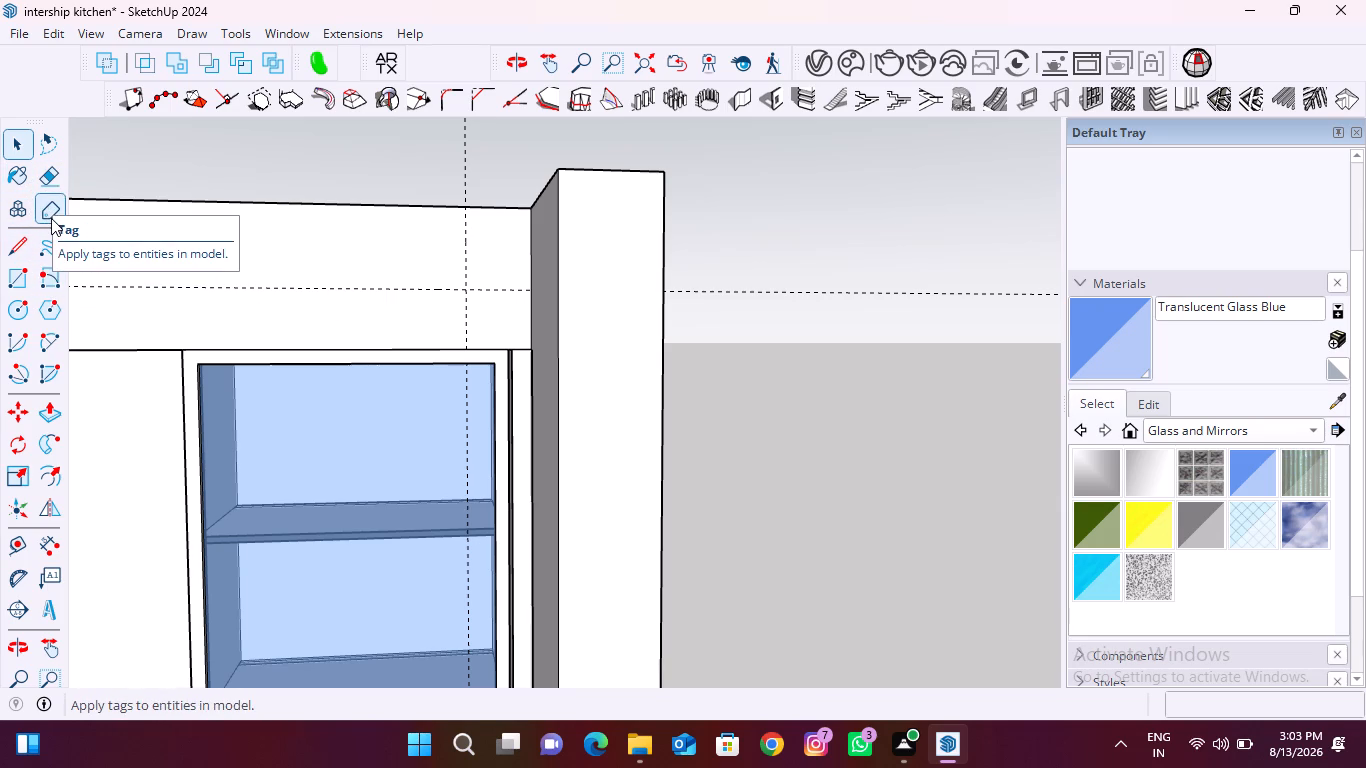
{"action": "key", "text": "p"}
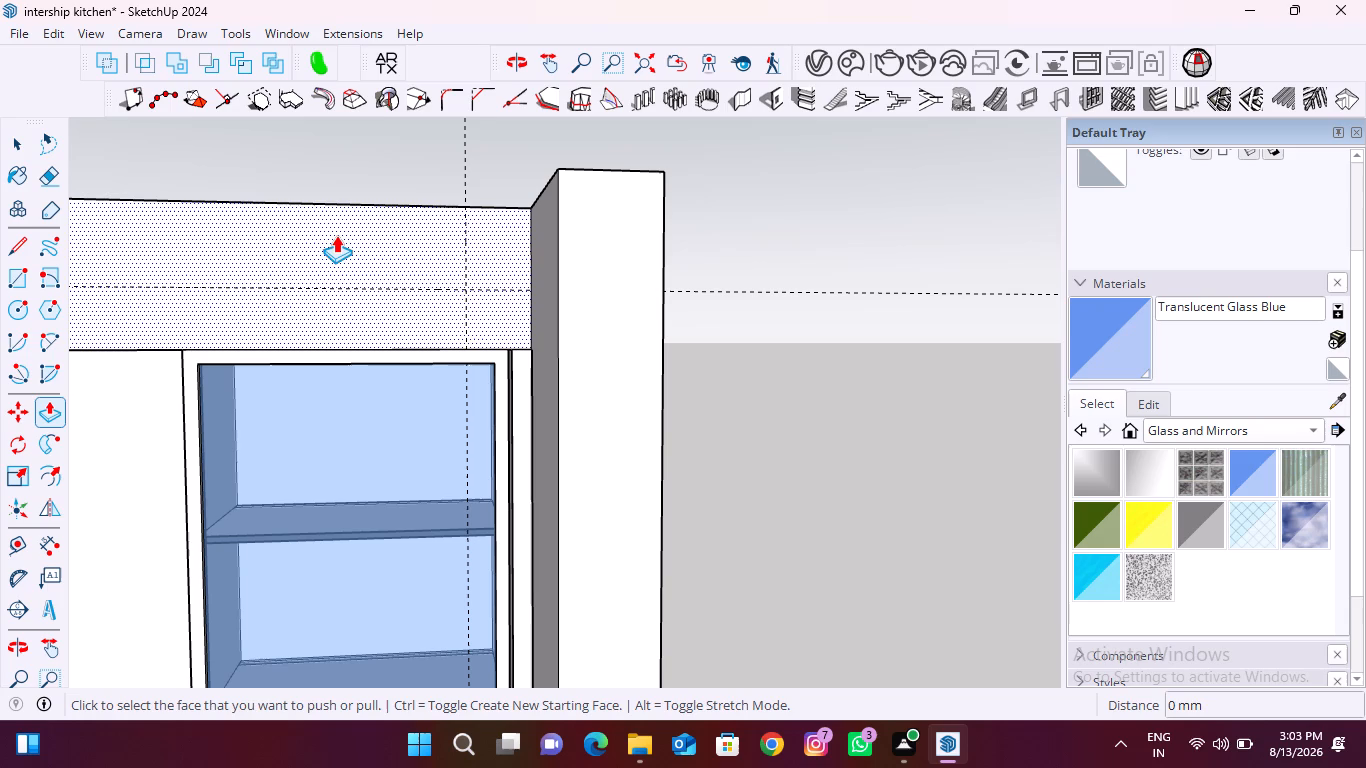
{"action": "key", "text": "space"}
{"action": "type", "text": "r"}
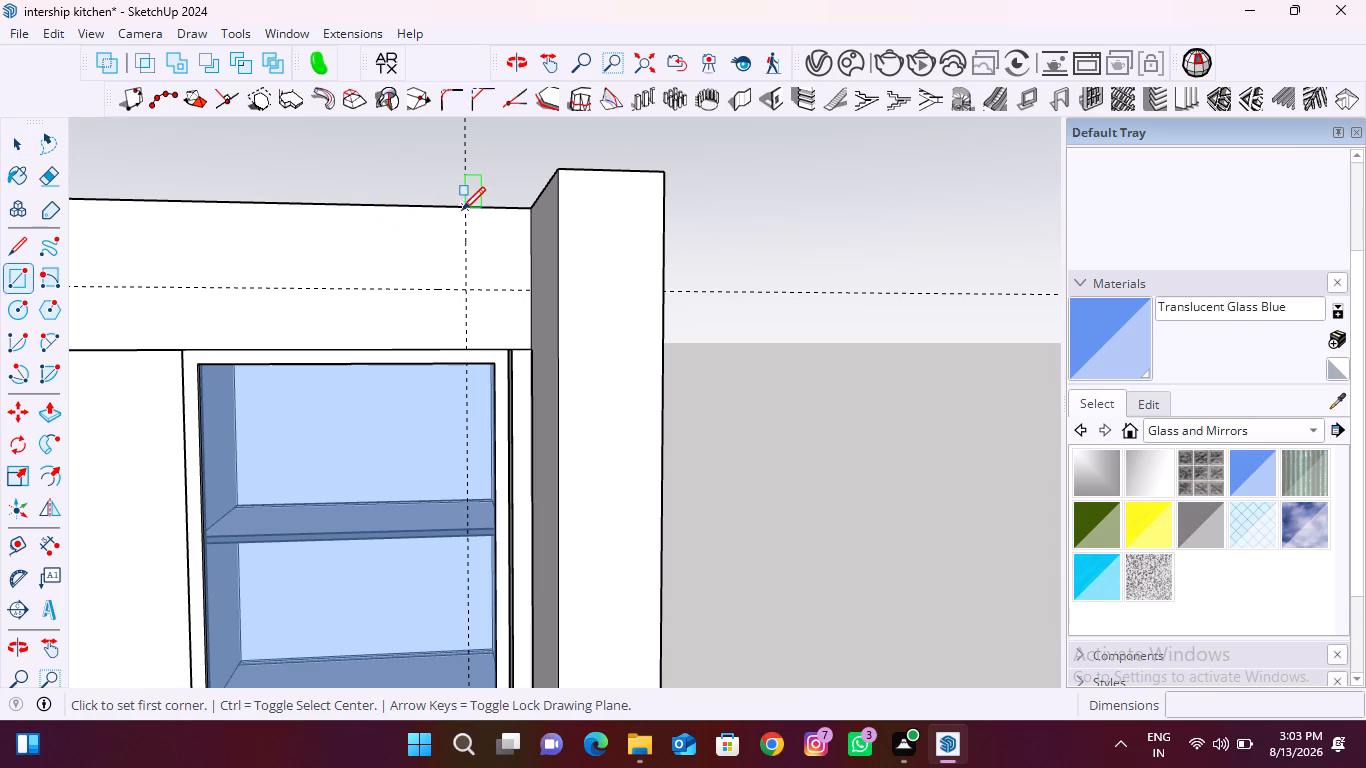
{"action": "left_click", "coordinate": [462, 210]}
{"action": "left_click", "coordinate": [527, 290]}
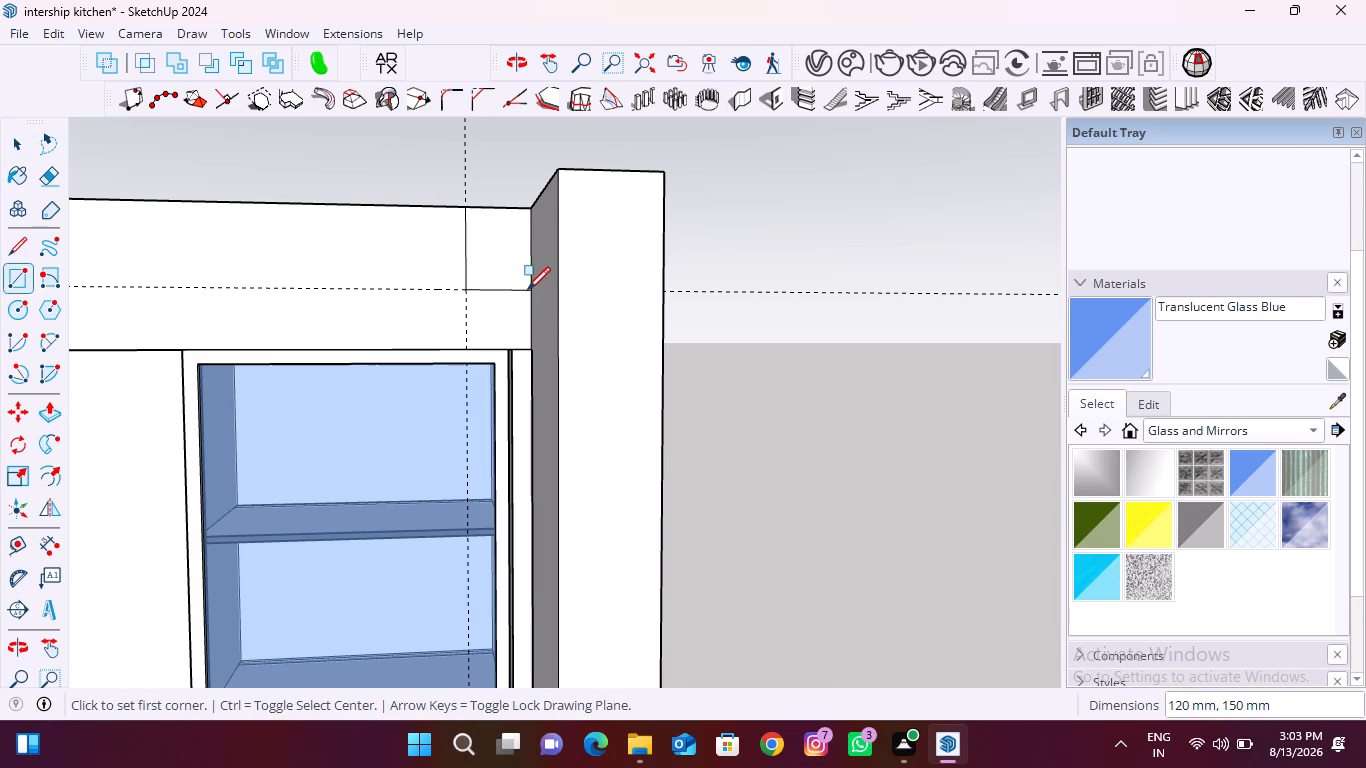
{"action": "key", "text": "space"}
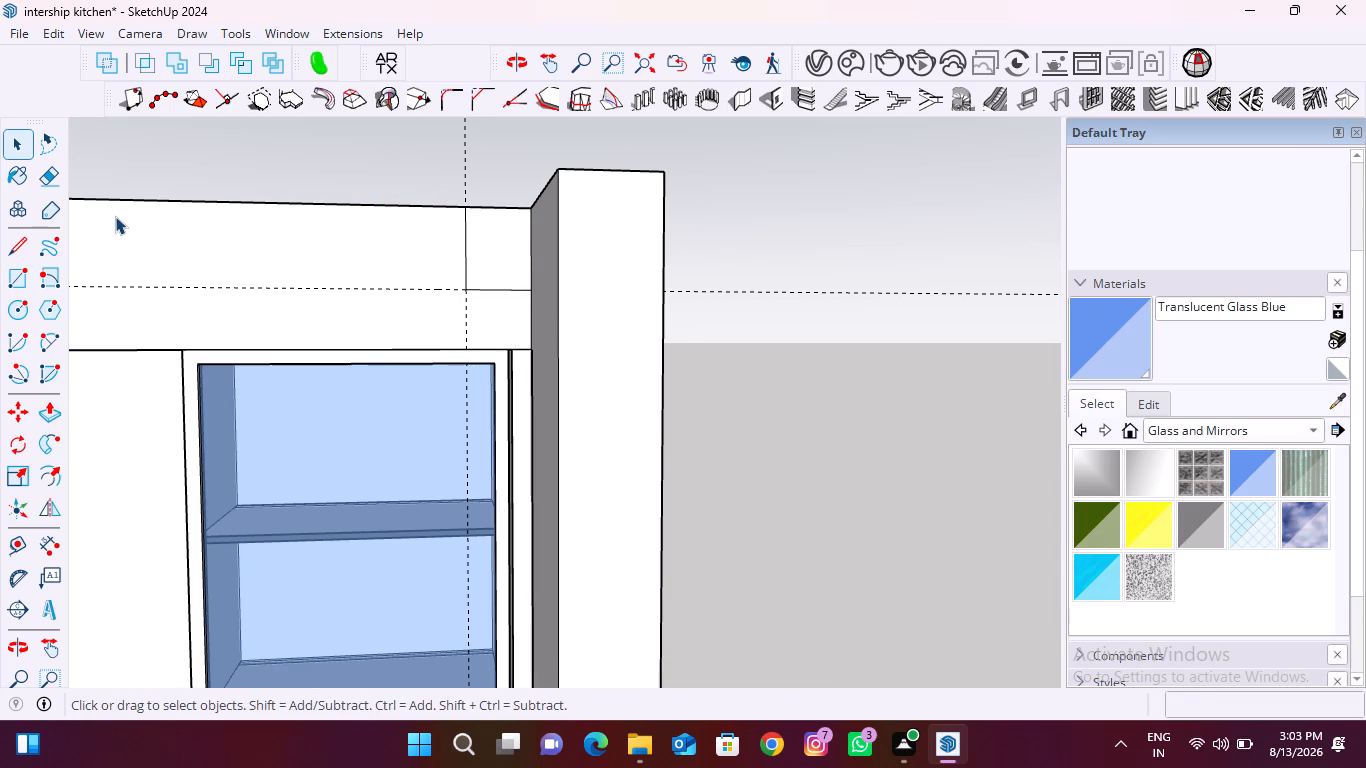
Push/Pull the small corner rectangle outward 382 mm, flush with the right side wall's front face.
{"action": "key", "text": "p"}
{"action": "left_click", "coordinate": [492, 216]}
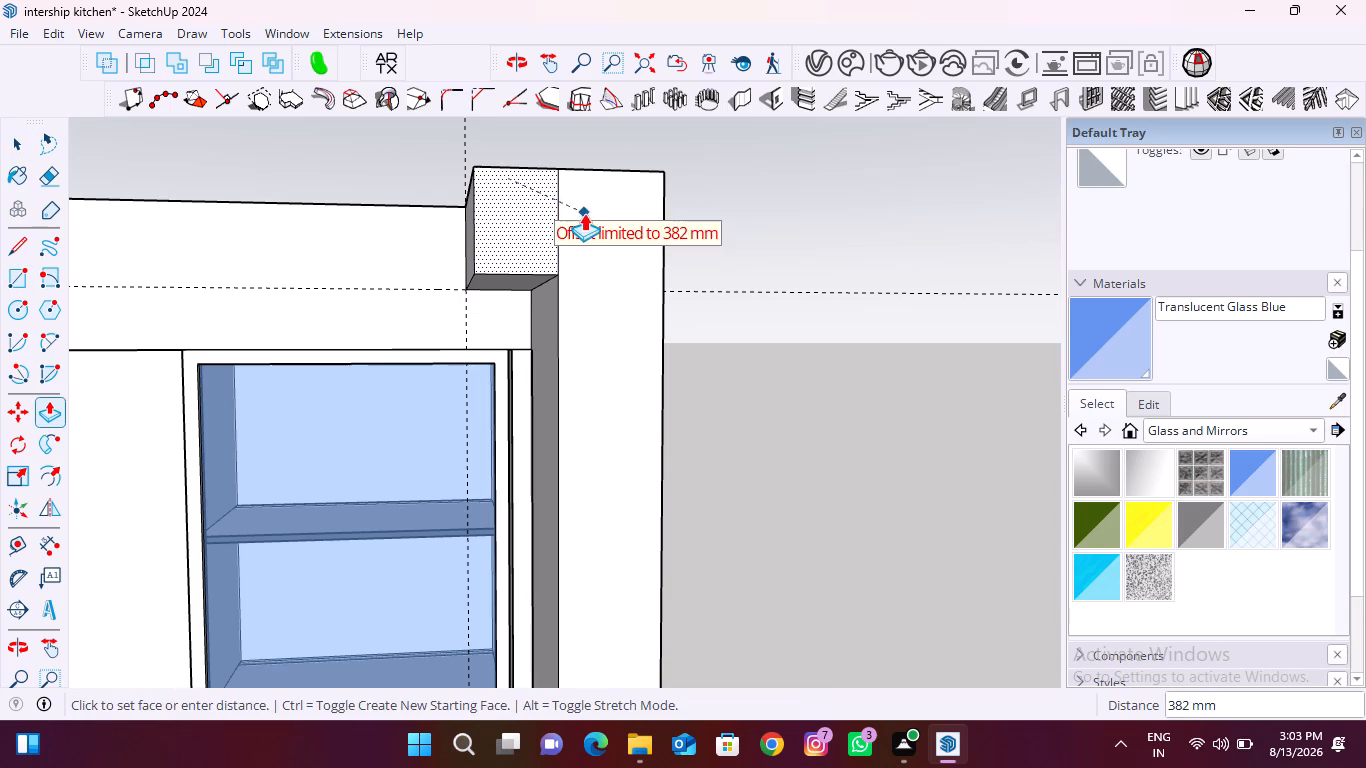
{"action": "left_click", "coordinate": [598, 213]}
{"action": "key", "text": "space"}
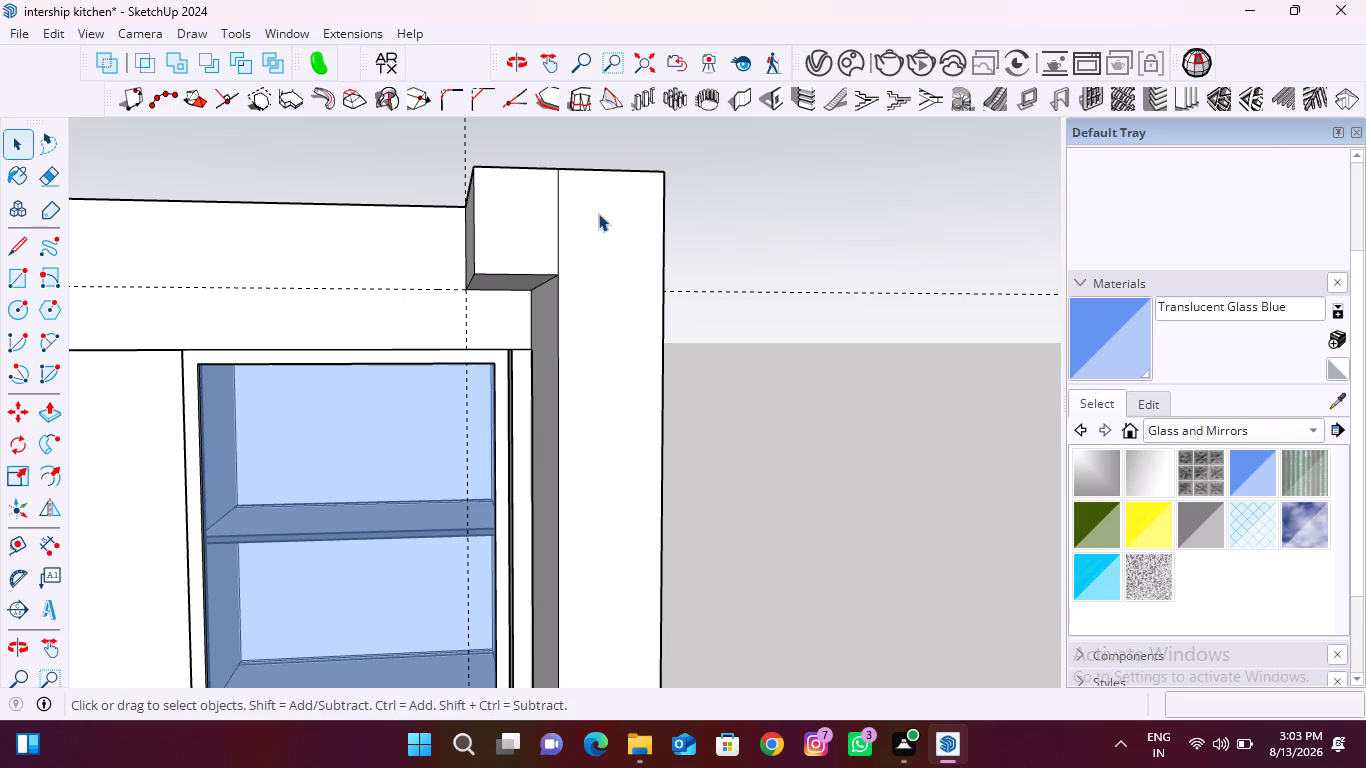
Erase the vertical edge between the new corner beam's end and the right side wall's front face.
{"action": "scroll", "coordinate": [526, 245], "scroll_direction": "down", "scroll_amount": 5}
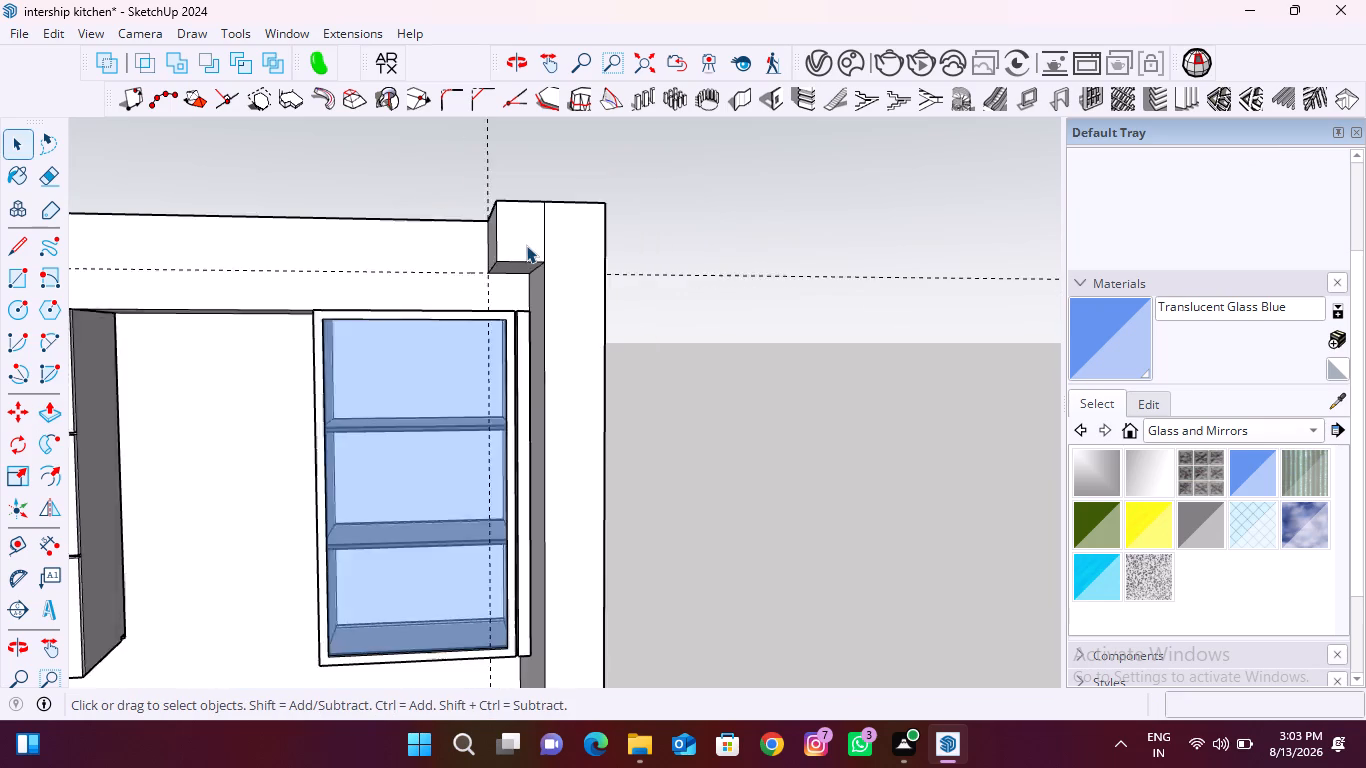
{"action": "scroll", "coordinate": [526, 245], "scroll_direction": "down", "scroll_amount": 9}
{"action": "middle_click_drag", "start_coordinate": [505, 259], "coordinate": [546, 338]}
{"action": "scroll", "coordinate": [496, 286], "scroll_direction": "down", "scroll_amount": 10}
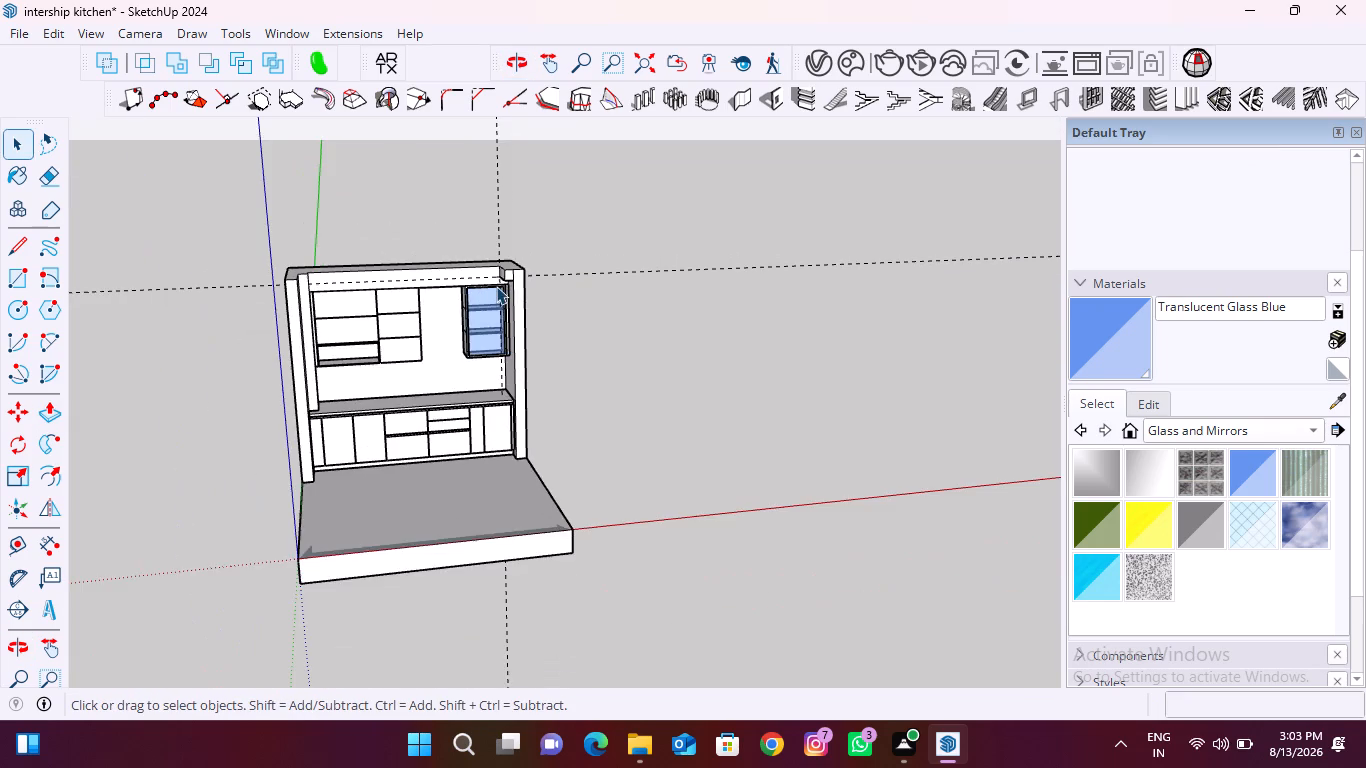
{"action": "middle_click_drag", "start_coordinate": [496, 286], "coordinate": [543, 422]}
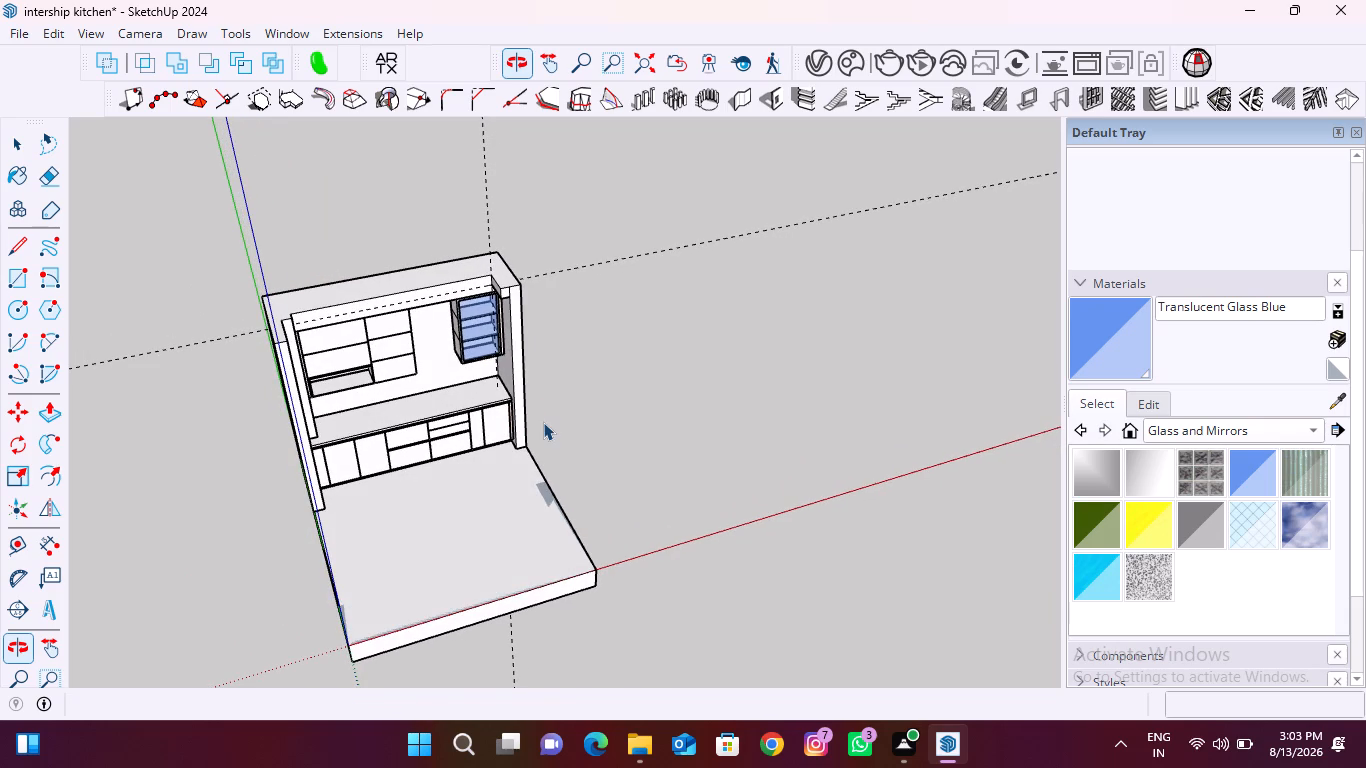
{"action": "scroll", "coordinate": [511, 289], "scroll_direction": "up", "scroll_amount": 12}
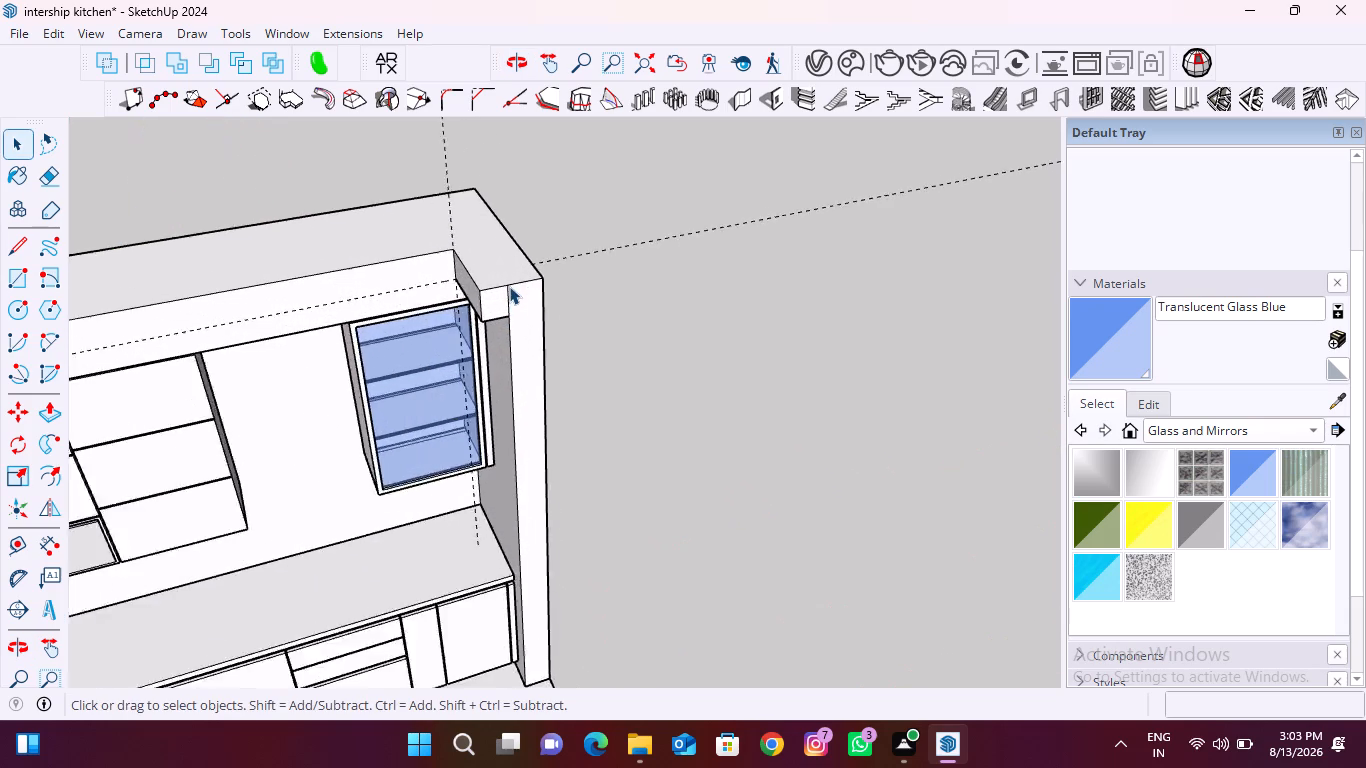
{"action": "scroll", "coordinate": [509, 286], "scroll_direction": "up", "scroll_amount": 9}
{"action": "left_click", "coordinate": [504, 306]}
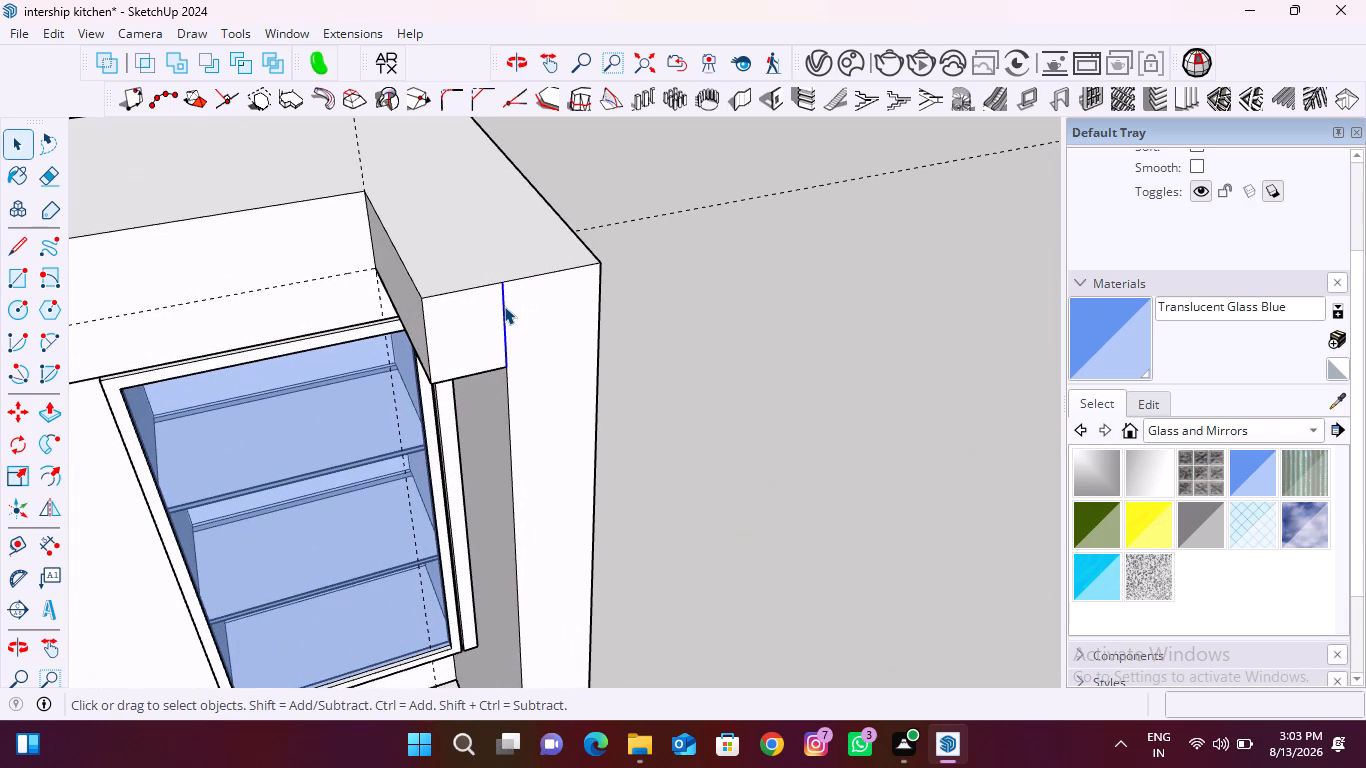
{"action": "key", "text": "Delete"}
Delete all guides from the model.
{"action": "middle_click_drag", "start_coordinate": [477, 355], "coordinate": [466, 148]}
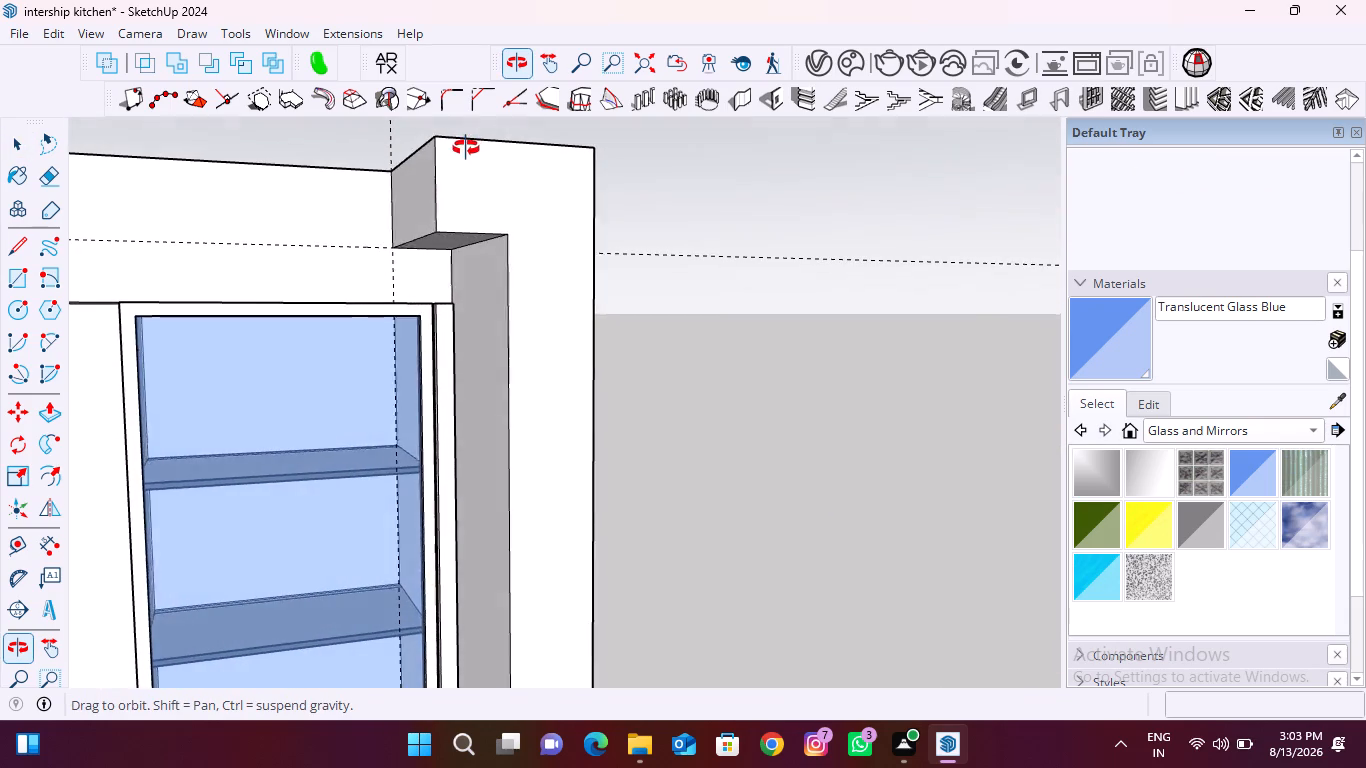
{"action": "middle_click_drag", "start_coordinate": [466, 148], "coordinate": [458, 144]}
{"action": "left_click", "coordinate": [18, 23]}
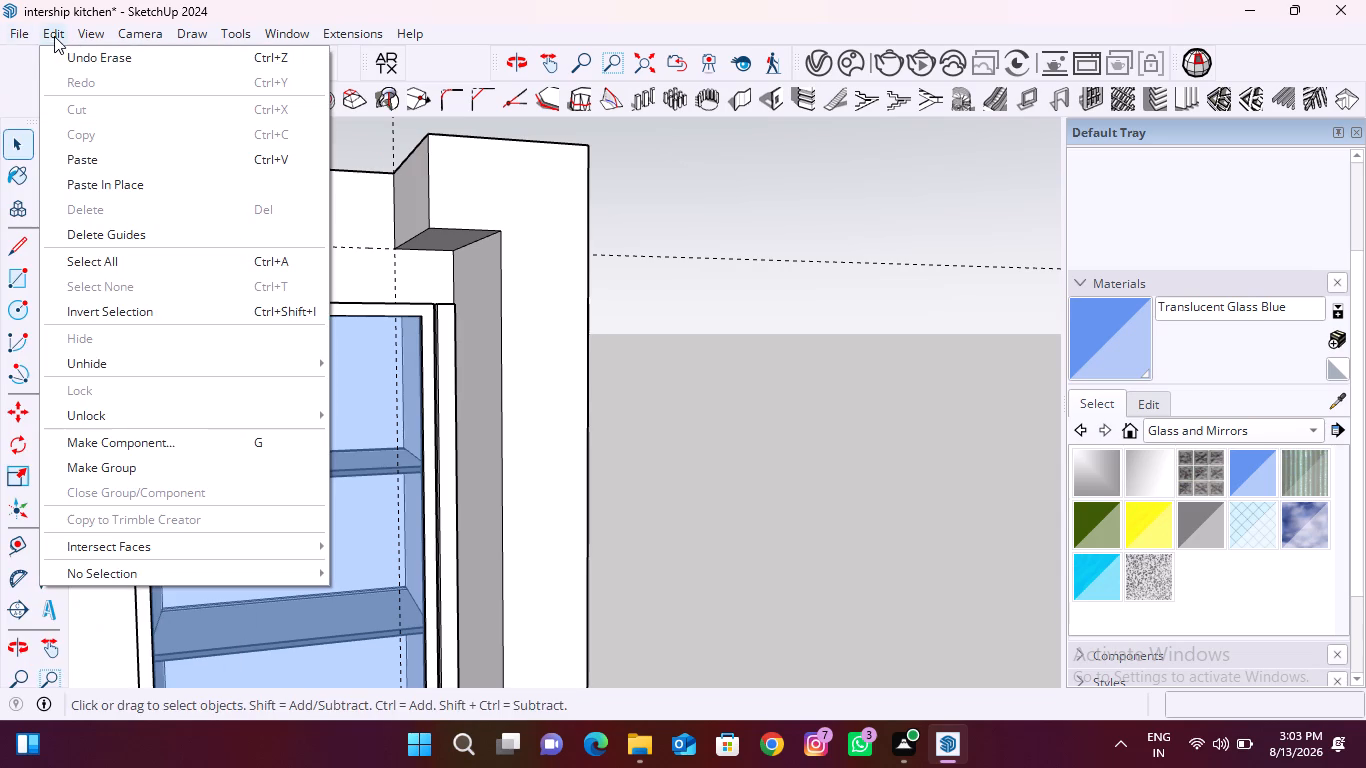
{"action": "left_click", "coordinate": [172, 233]}
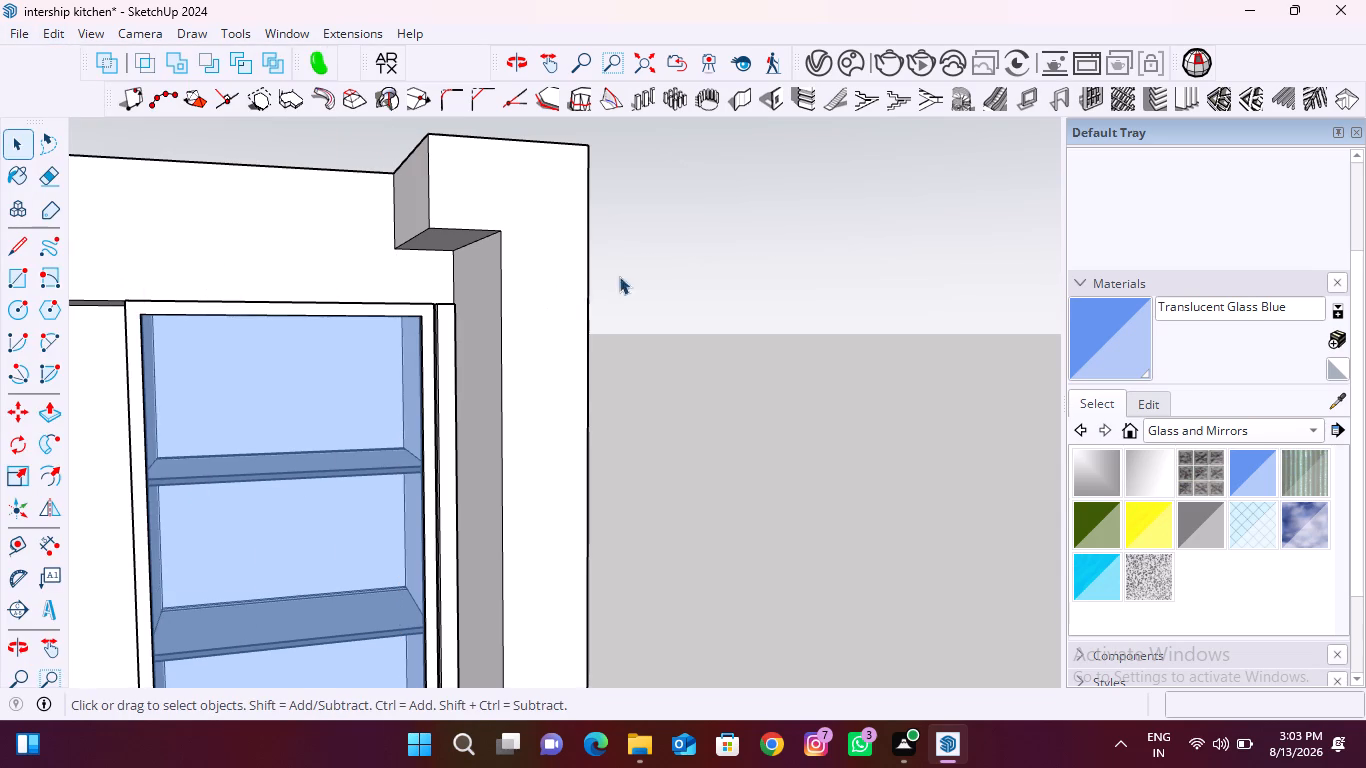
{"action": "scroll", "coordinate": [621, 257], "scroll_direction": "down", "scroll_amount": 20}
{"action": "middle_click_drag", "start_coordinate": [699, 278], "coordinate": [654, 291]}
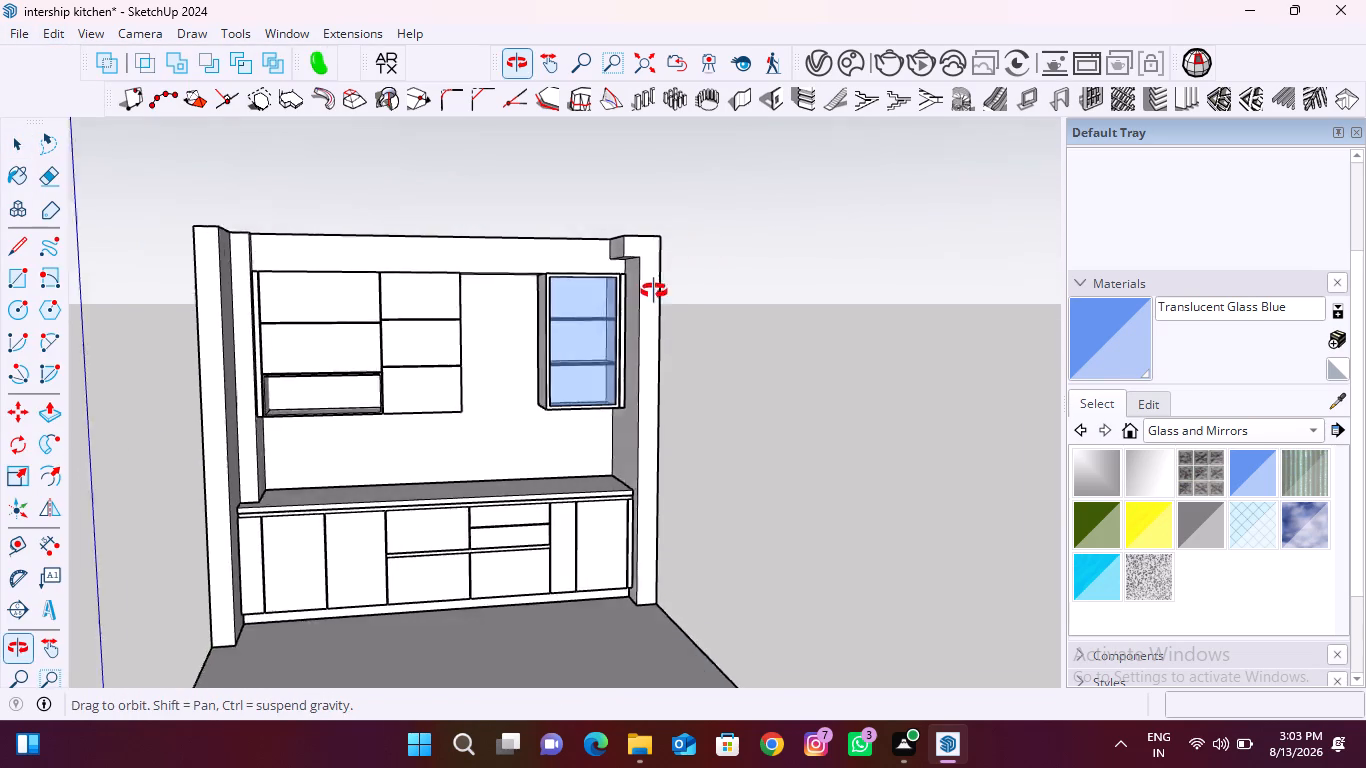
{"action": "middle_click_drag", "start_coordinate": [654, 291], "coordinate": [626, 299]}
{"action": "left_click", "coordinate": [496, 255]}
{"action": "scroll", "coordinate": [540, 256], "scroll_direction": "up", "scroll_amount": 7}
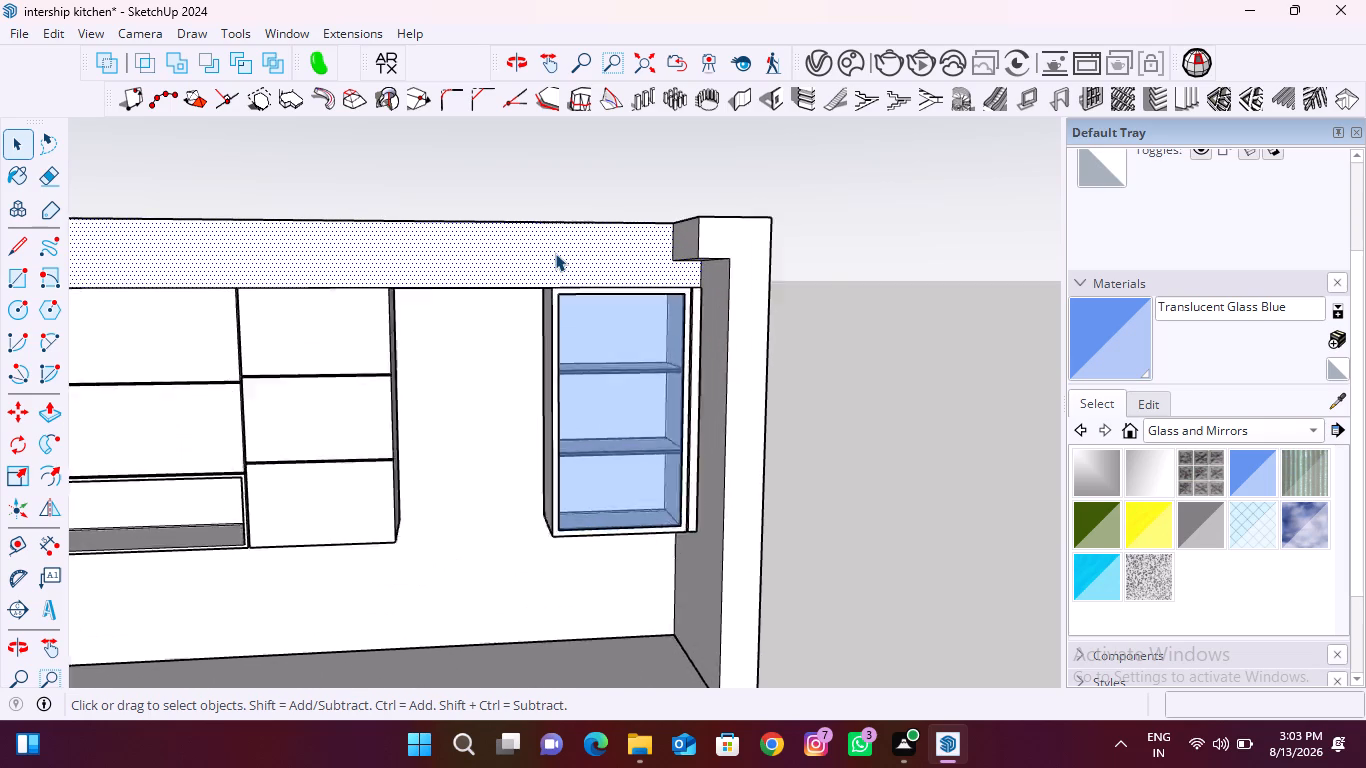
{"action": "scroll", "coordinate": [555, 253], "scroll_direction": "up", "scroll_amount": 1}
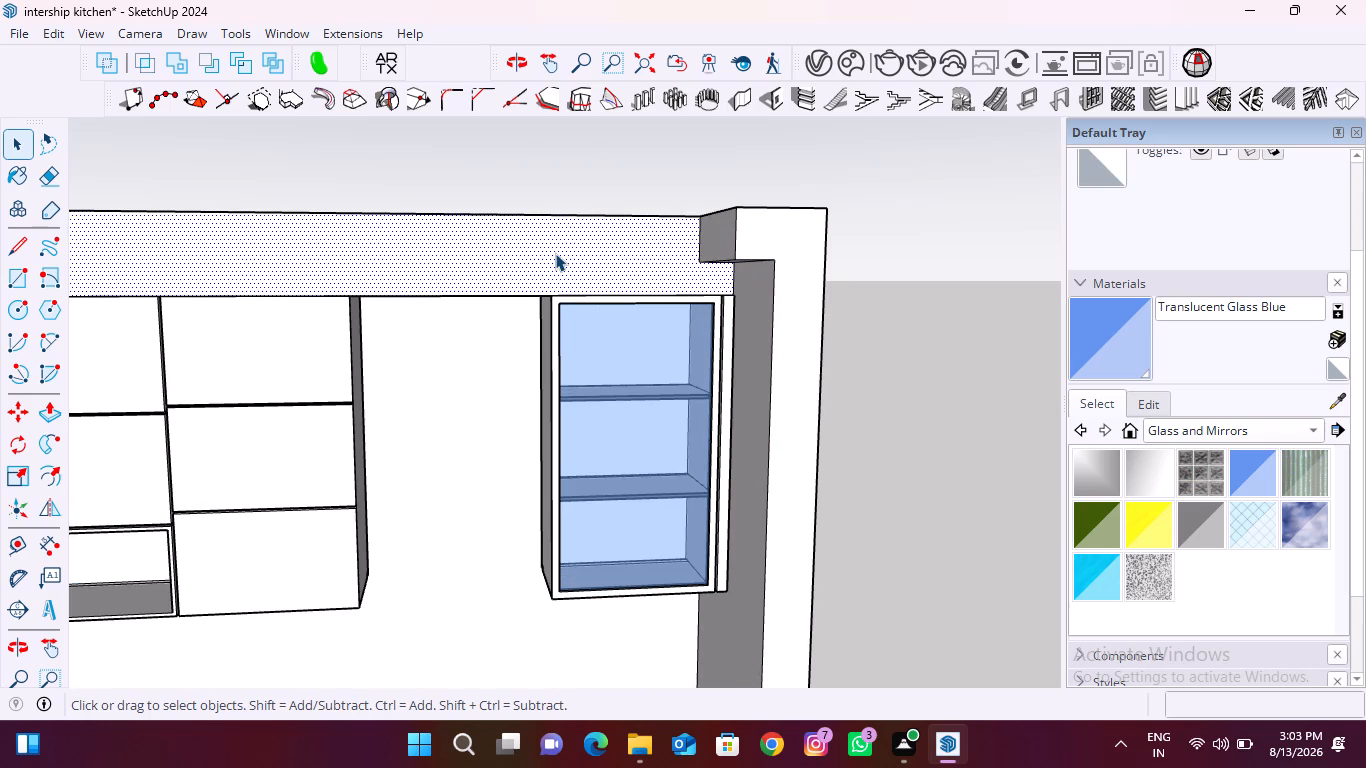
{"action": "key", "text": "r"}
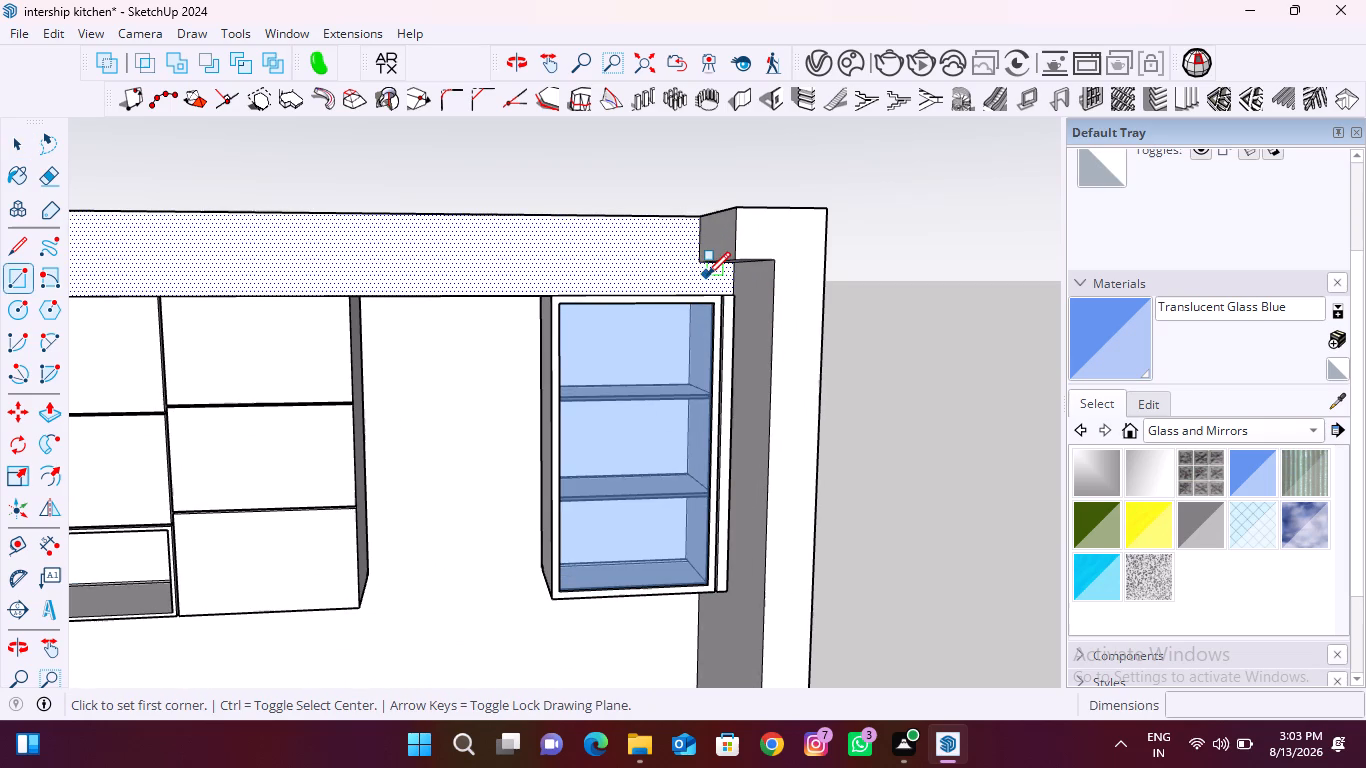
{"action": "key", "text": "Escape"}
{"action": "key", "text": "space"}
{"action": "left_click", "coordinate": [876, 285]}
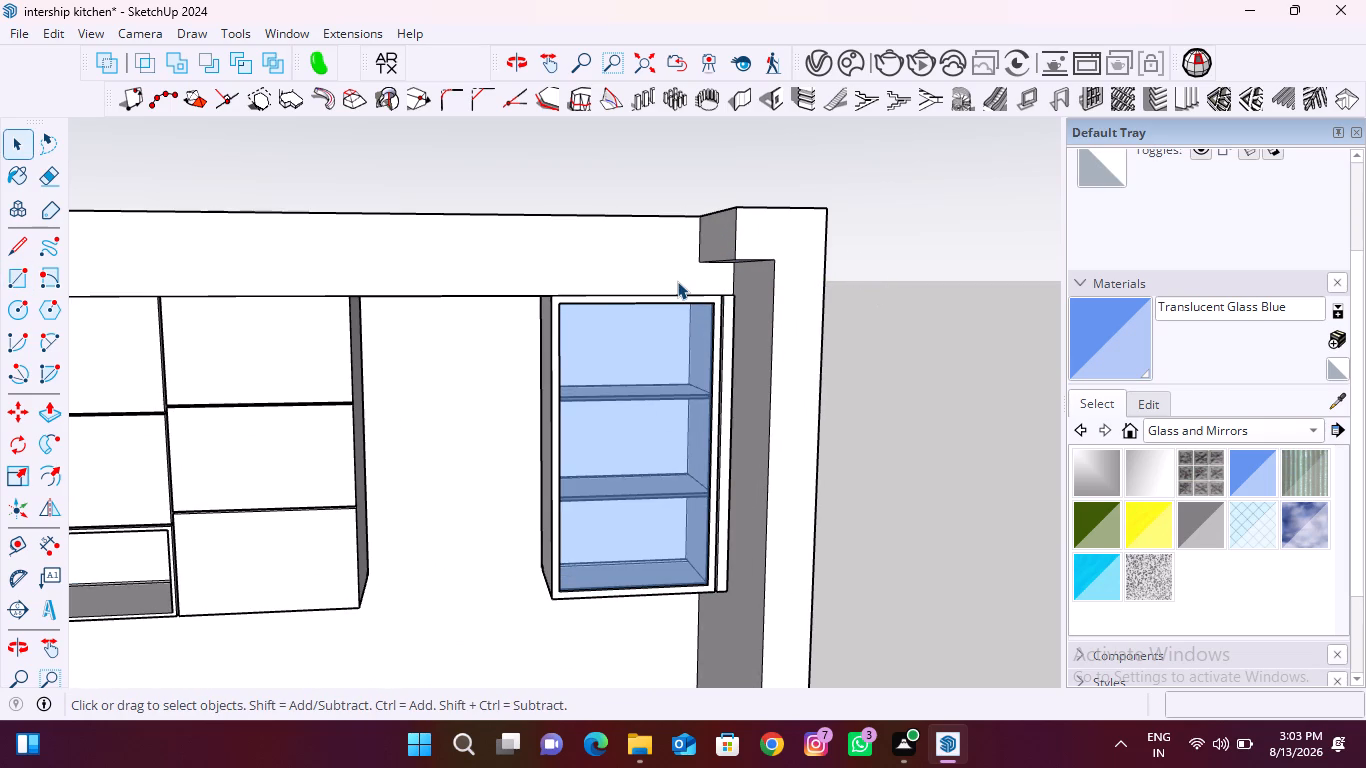
Place a vertical guide on the strip above the wall cabinets, 15 mm in from its left end edge.
{"action": "key", "text": "r"}
{"action": "scroll", "coordinate": [713, 275], "scroll_direction": "down", "scroll_amount": 2}
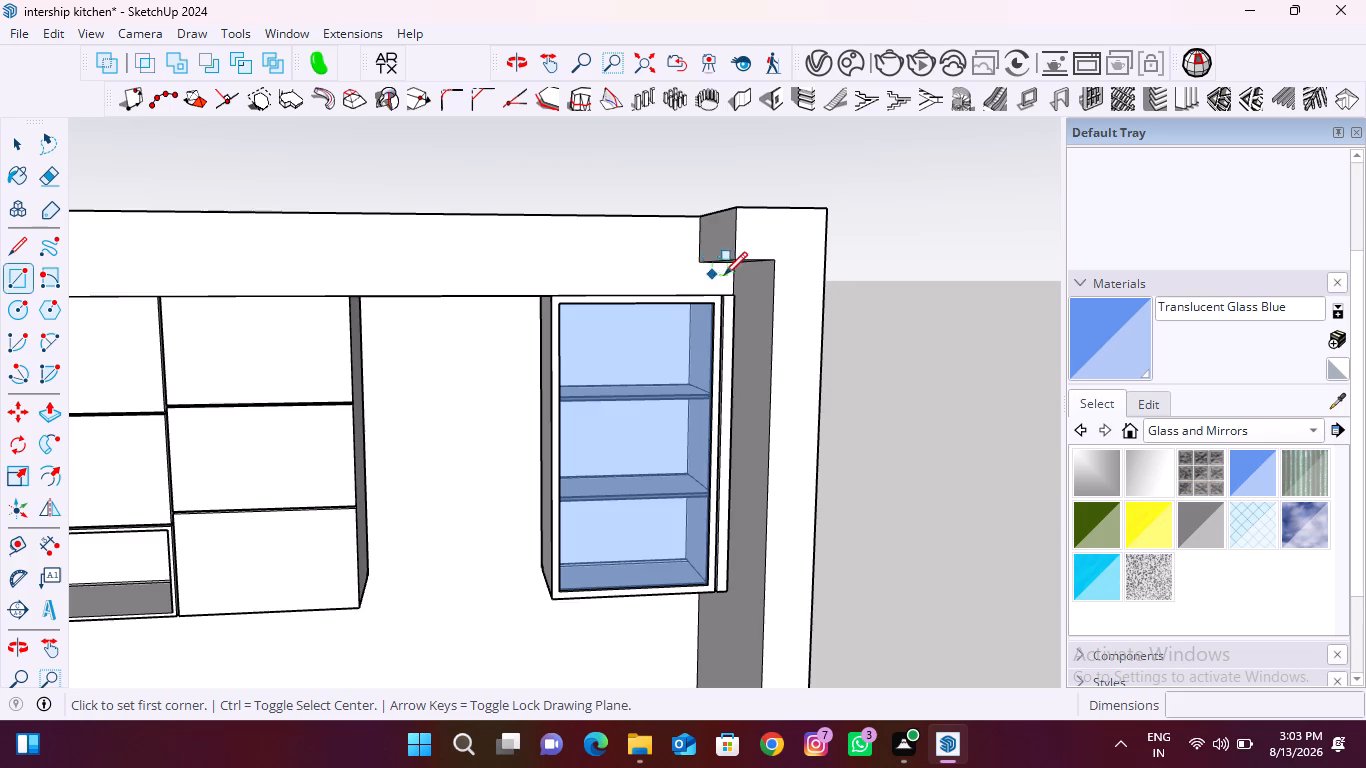
{"action": "scroll", "coordinate": [724, 275], "scroll_direction": "down", "scroll_amount": 6}
{"action": "scroll", "coordinate": [328, 261], "scroll_direction": "up", "scroll_amount": 8}
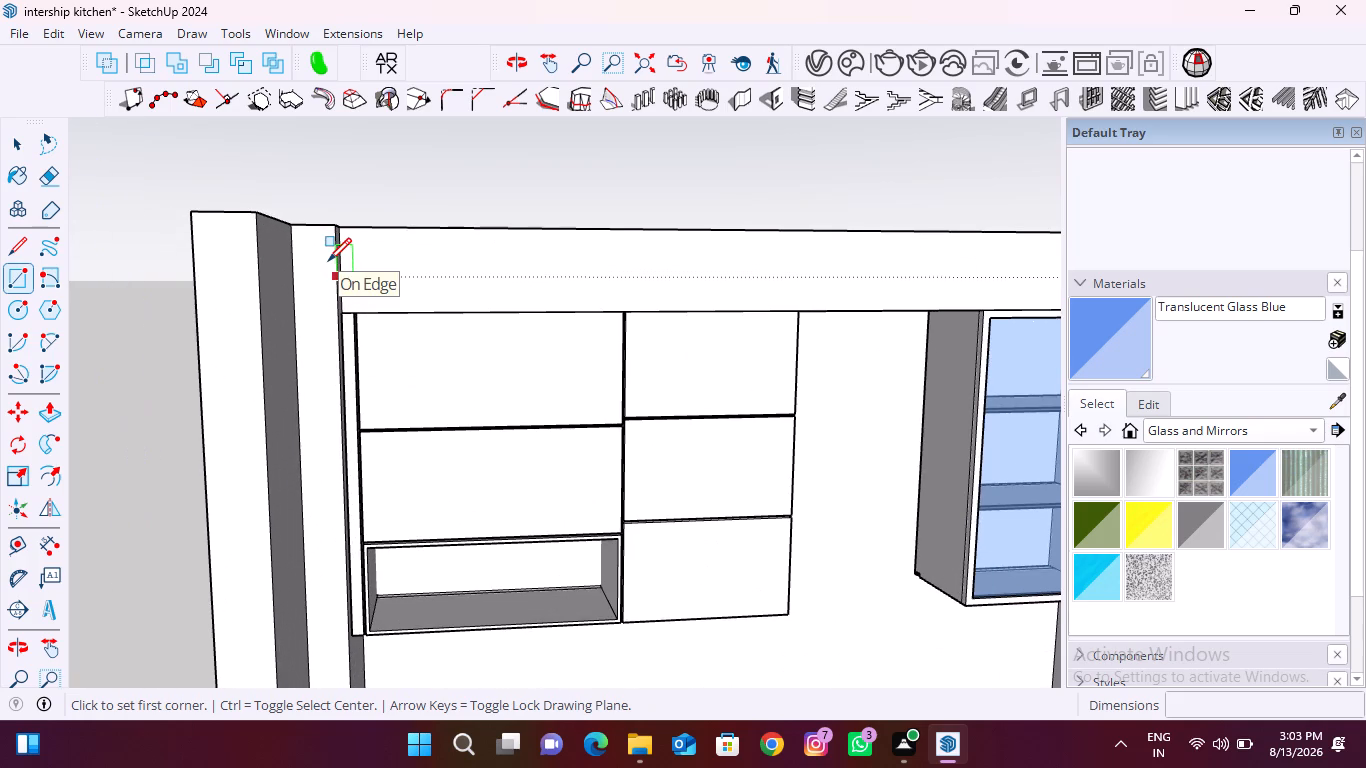
{"action": "scroll", "coordinate": [337, 252], "scroll_direction": "up", "scroll_amount": 8}
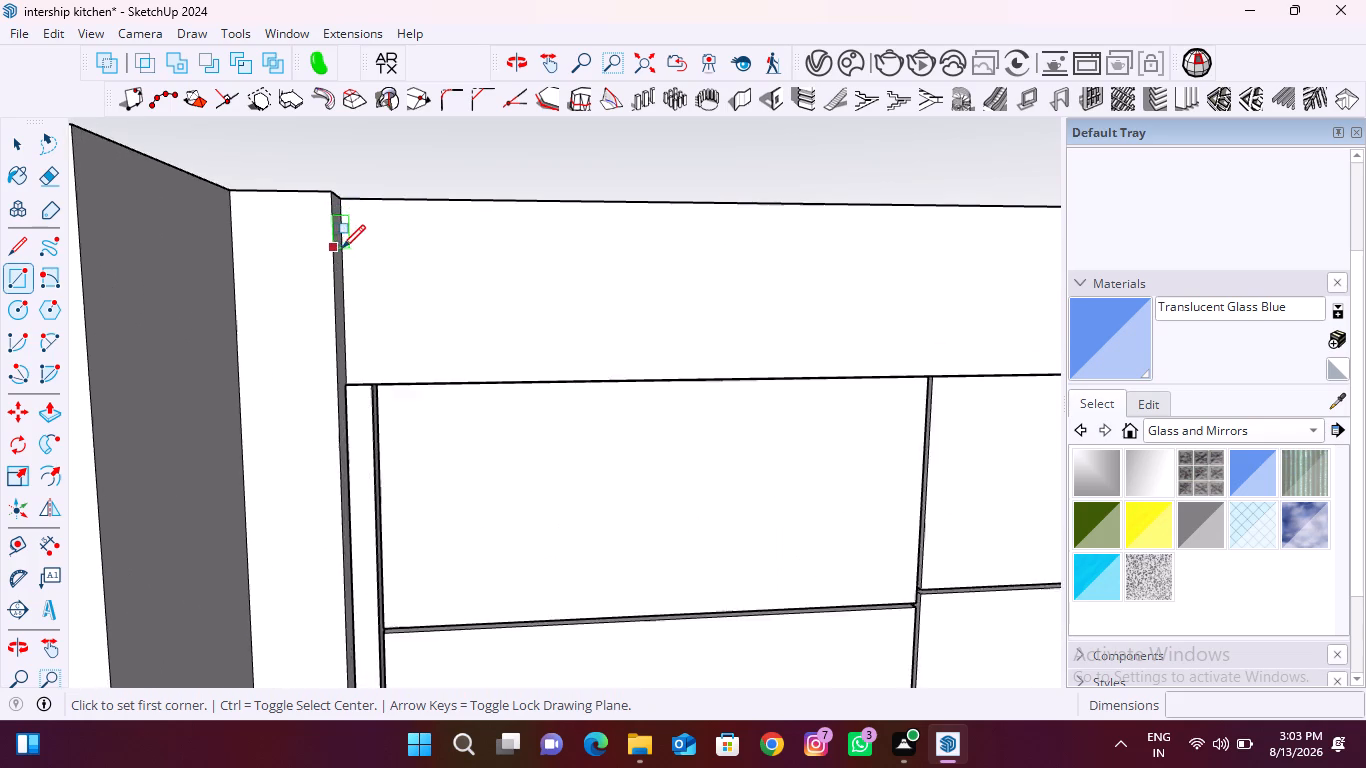
{"action": "scroll", "coordinate": [342, 248], "scroll_direction": "up", "scroll_amount": 2}
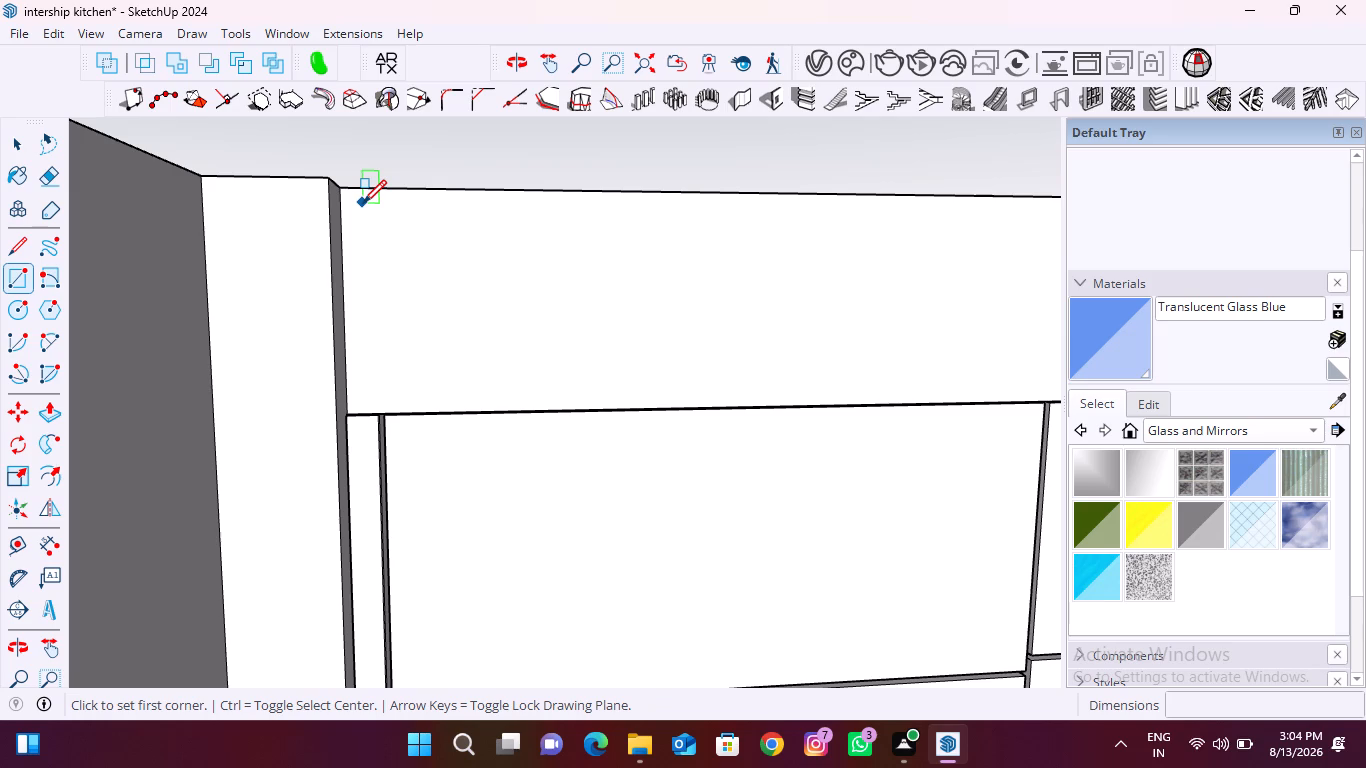
{"action": "key", "text": "t"}
{"action": "left_click", "coordinate": [344, 212]}
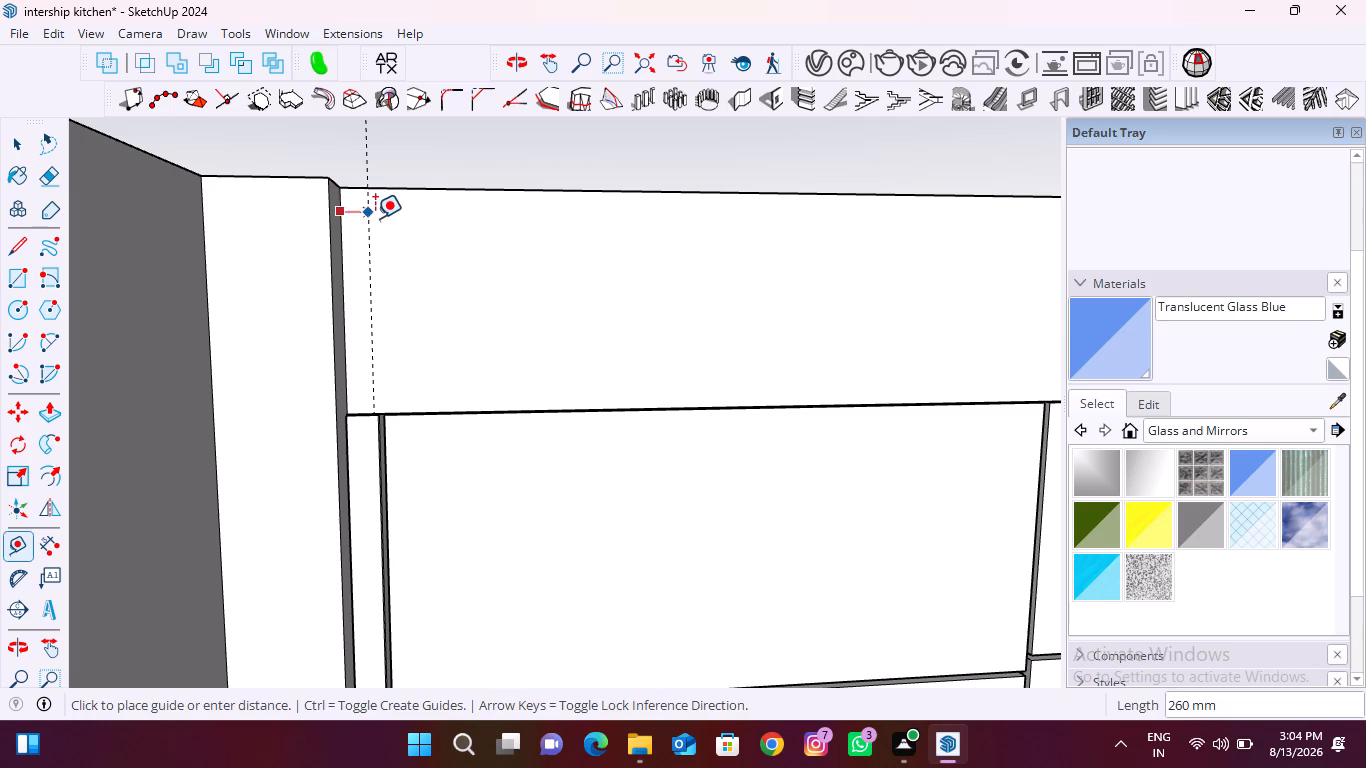
{"action": "type", "text": "15"}
{"action": "key", "text": "Return"}
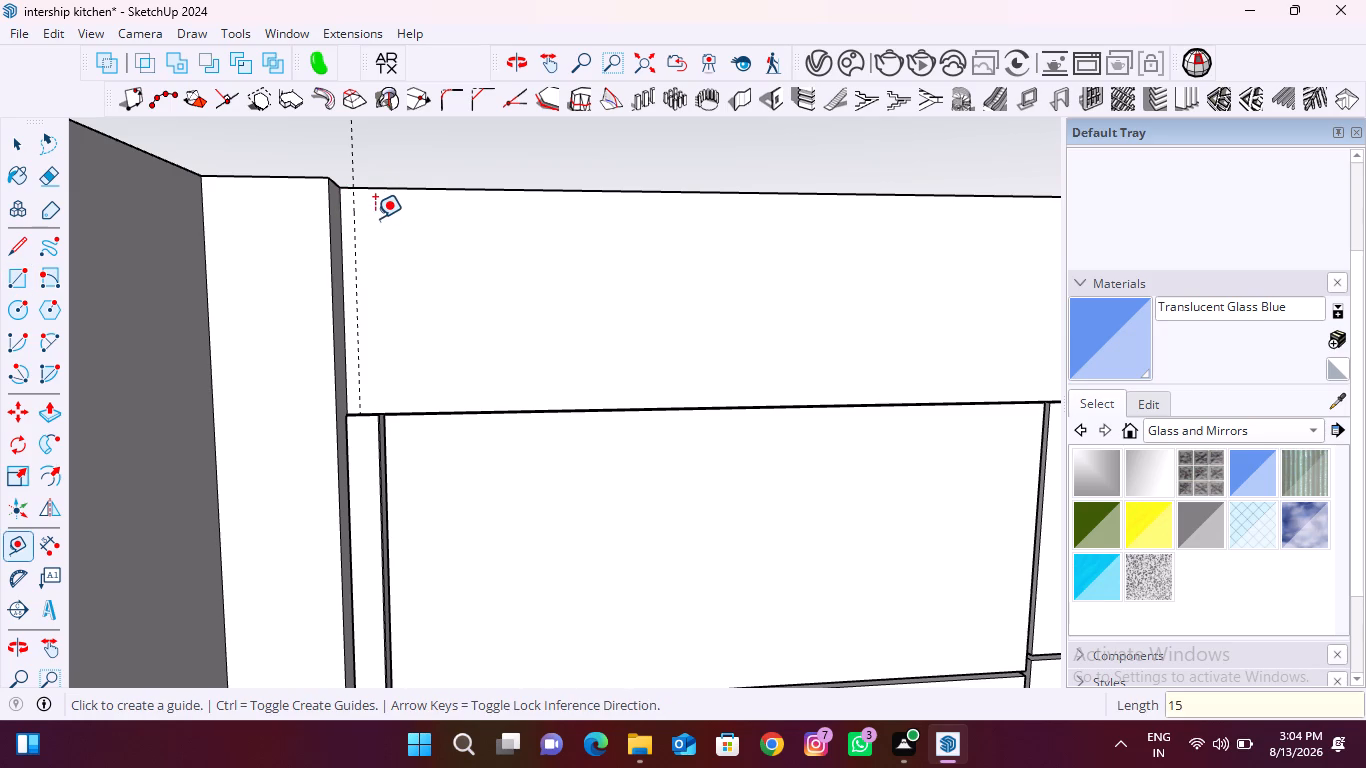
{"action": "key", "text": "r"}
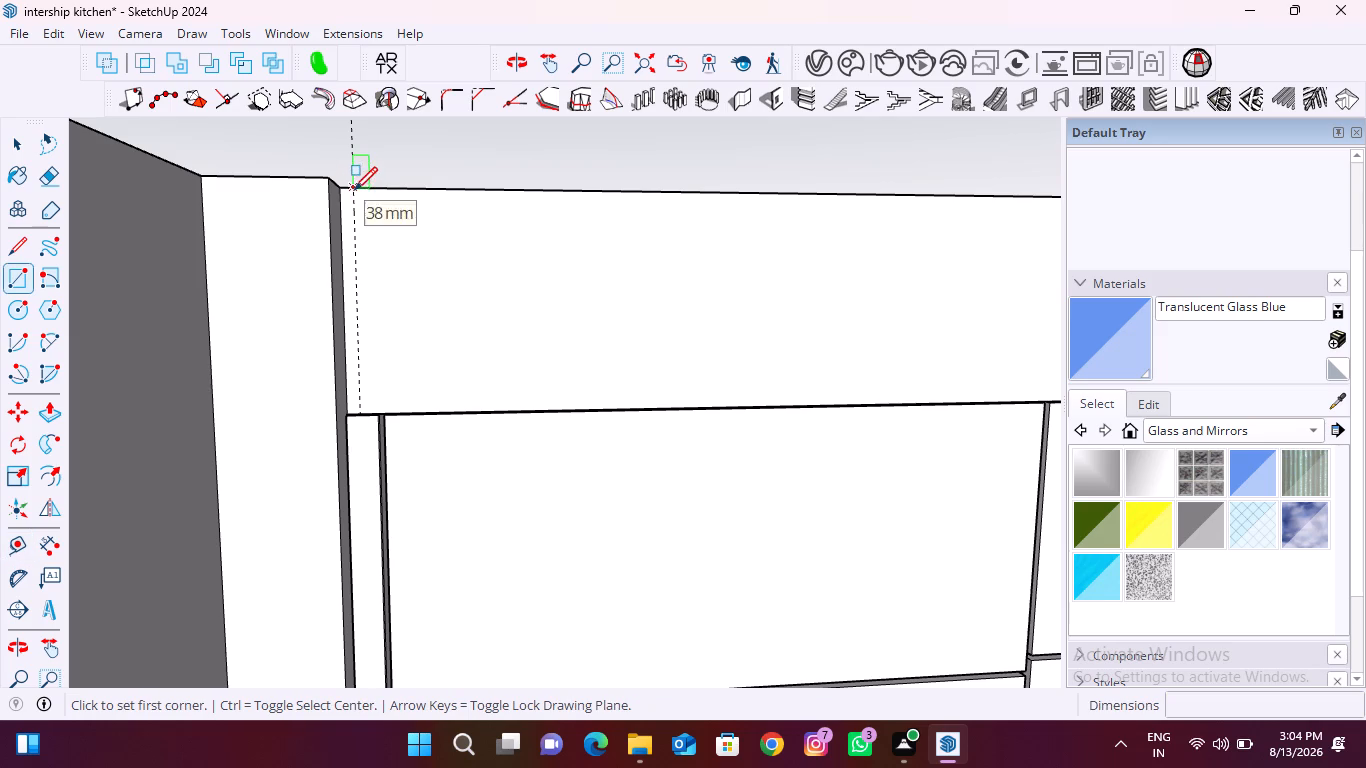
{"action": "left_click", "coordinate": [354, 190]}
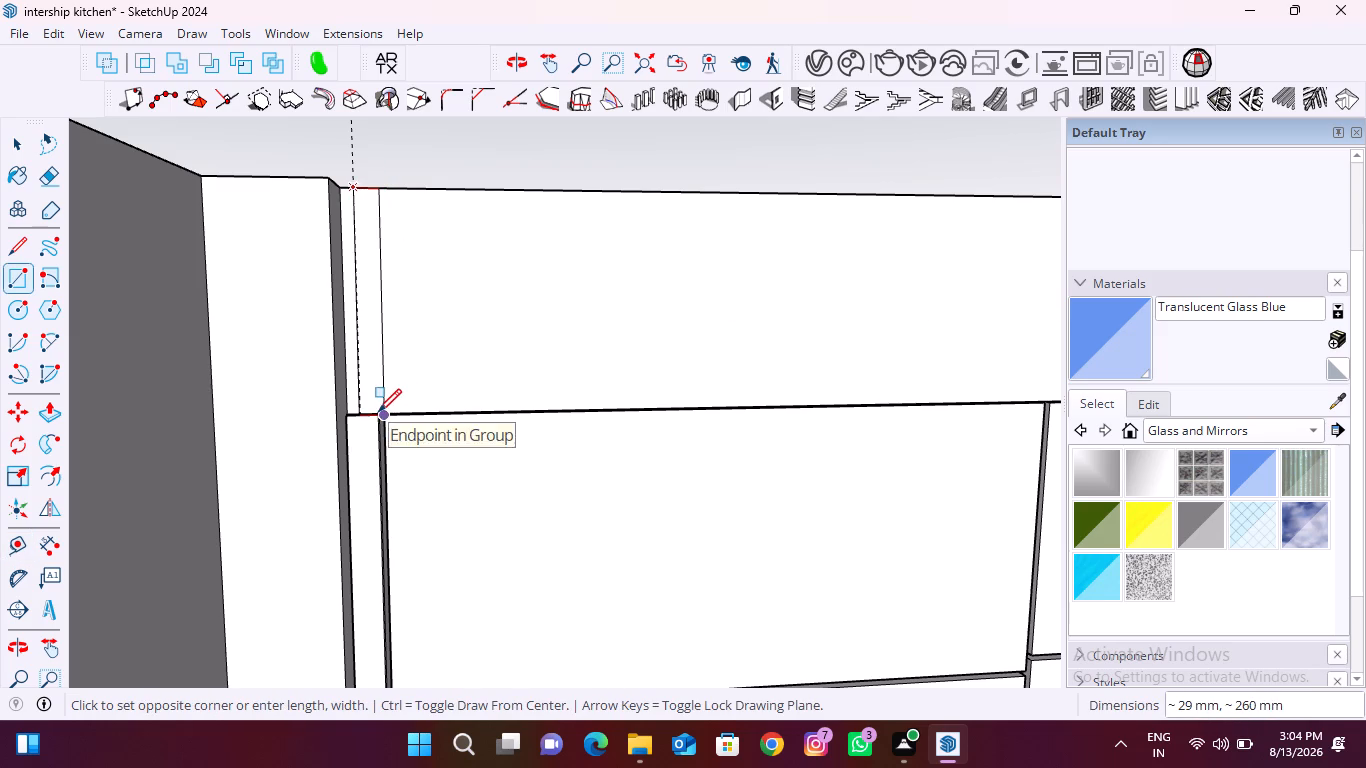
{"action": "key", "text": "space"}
Place a second vertical guide on the strip, 15 mm further in from the first guide.
{"action": "type", "text": "t"}
{"action": "left_click", "coordinate": [355, 336]}
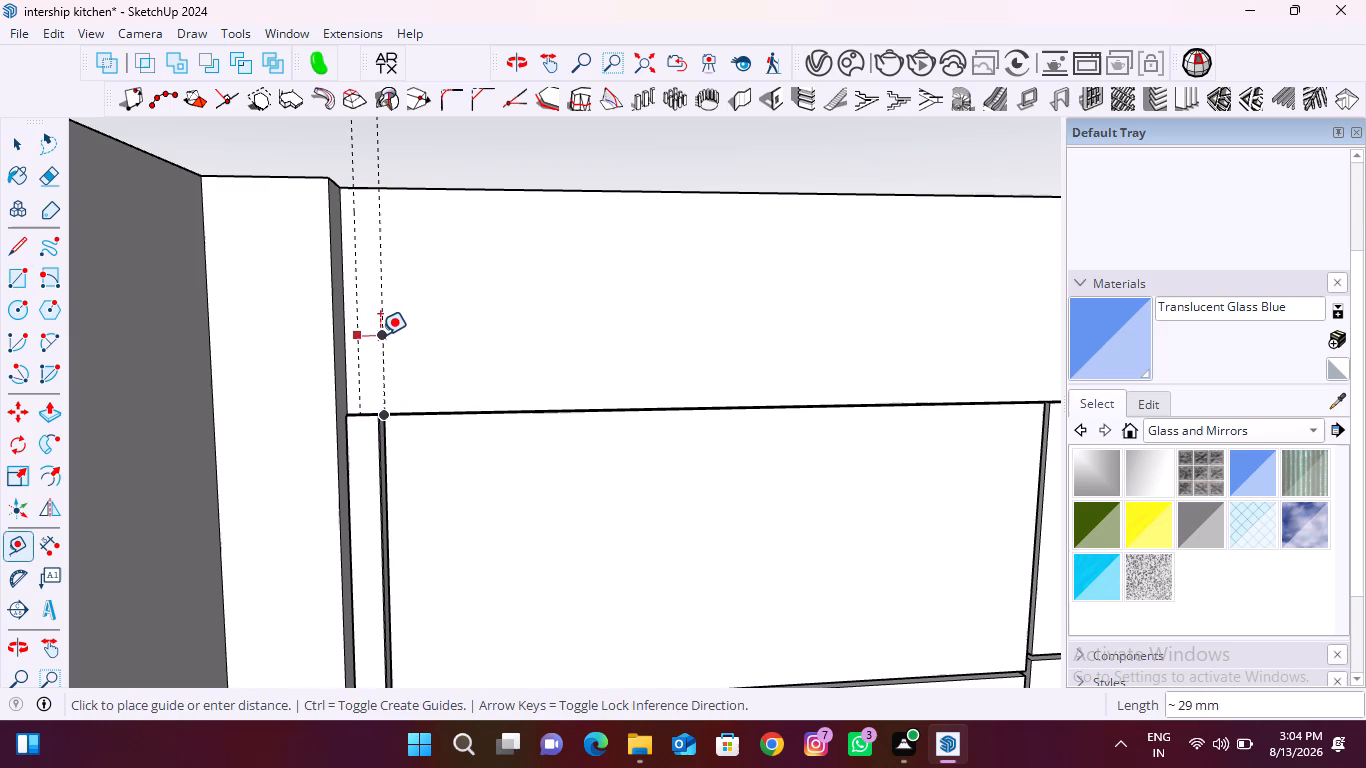
{"action": "type", "text": "15"}
{"action": "key", "text": "Return"}
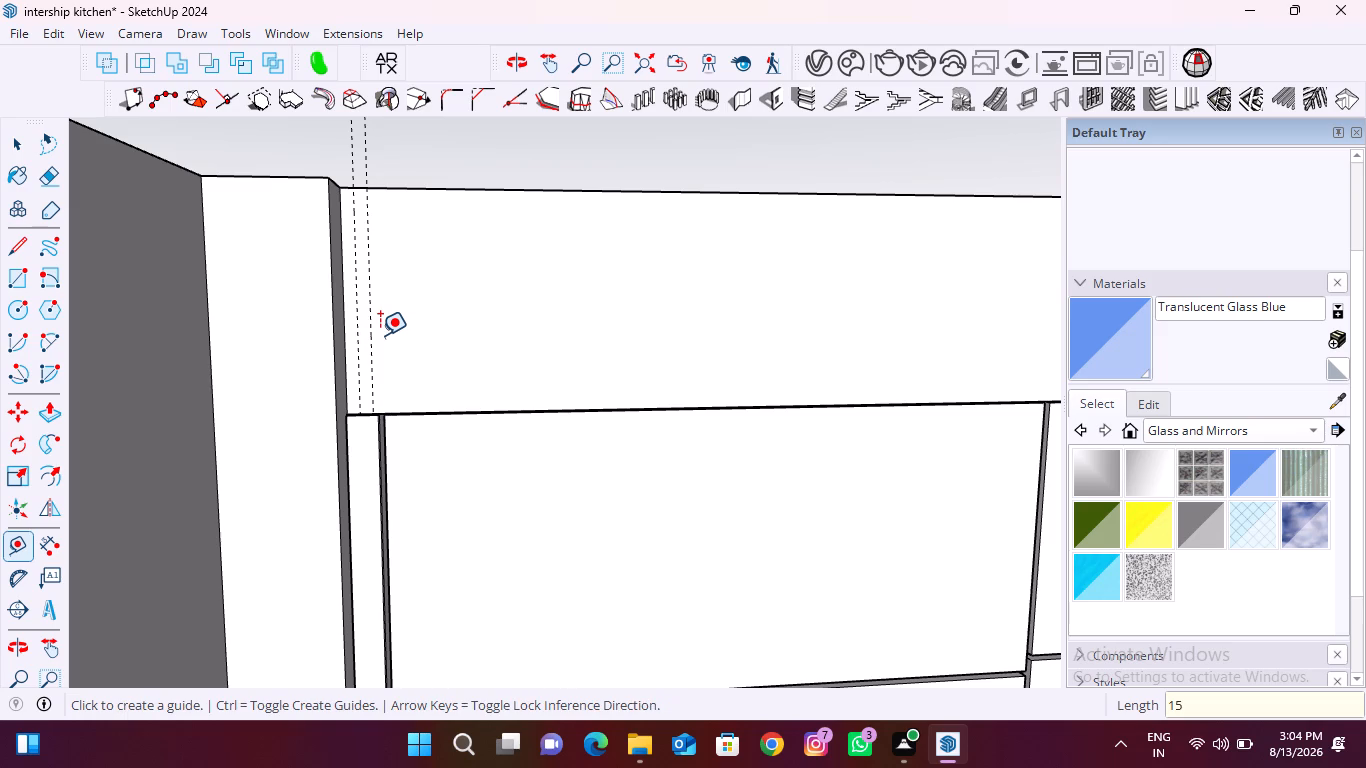
Draw a 15 x 260 mm rectangle between the two guides, from the strip's top edge to its bottom edge.
{"action": "key", "text": "r"}
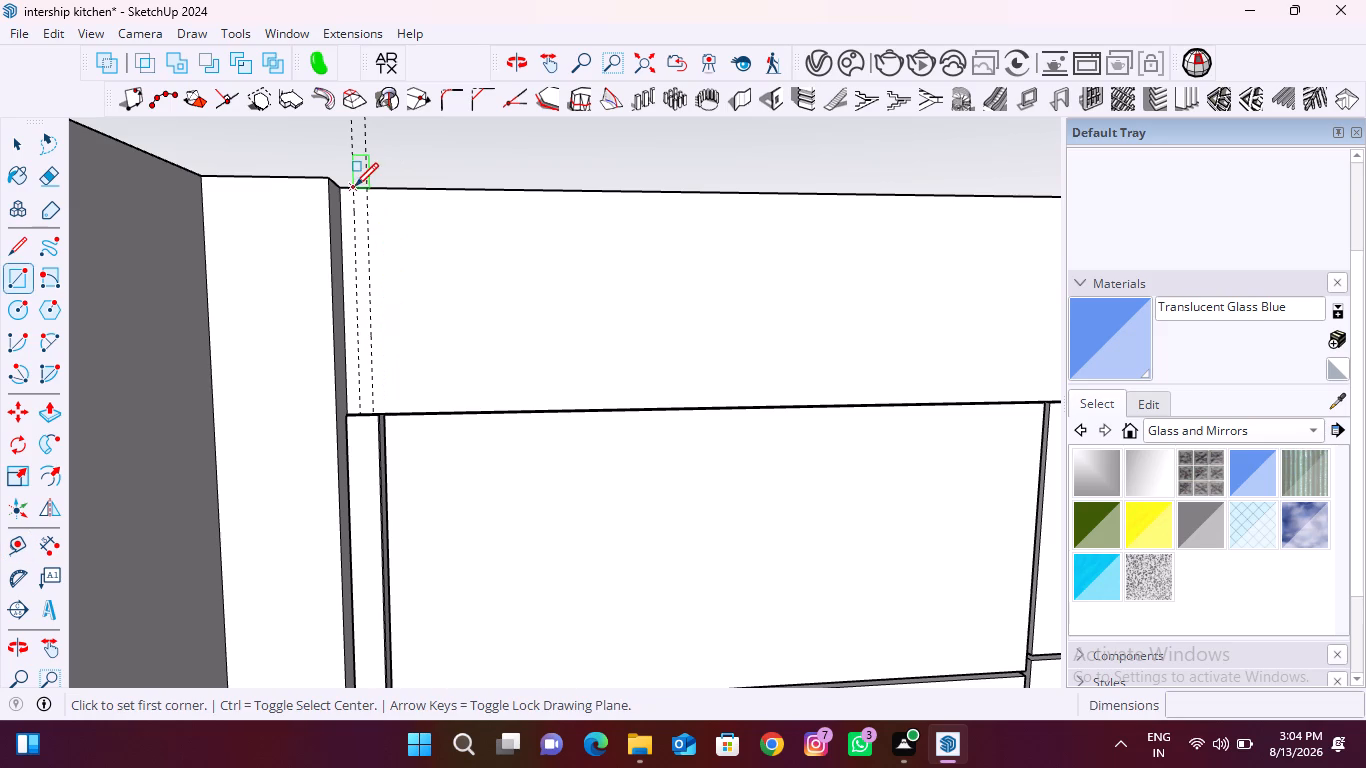
{"action": "left_click", "coordinate": [355, 186]}
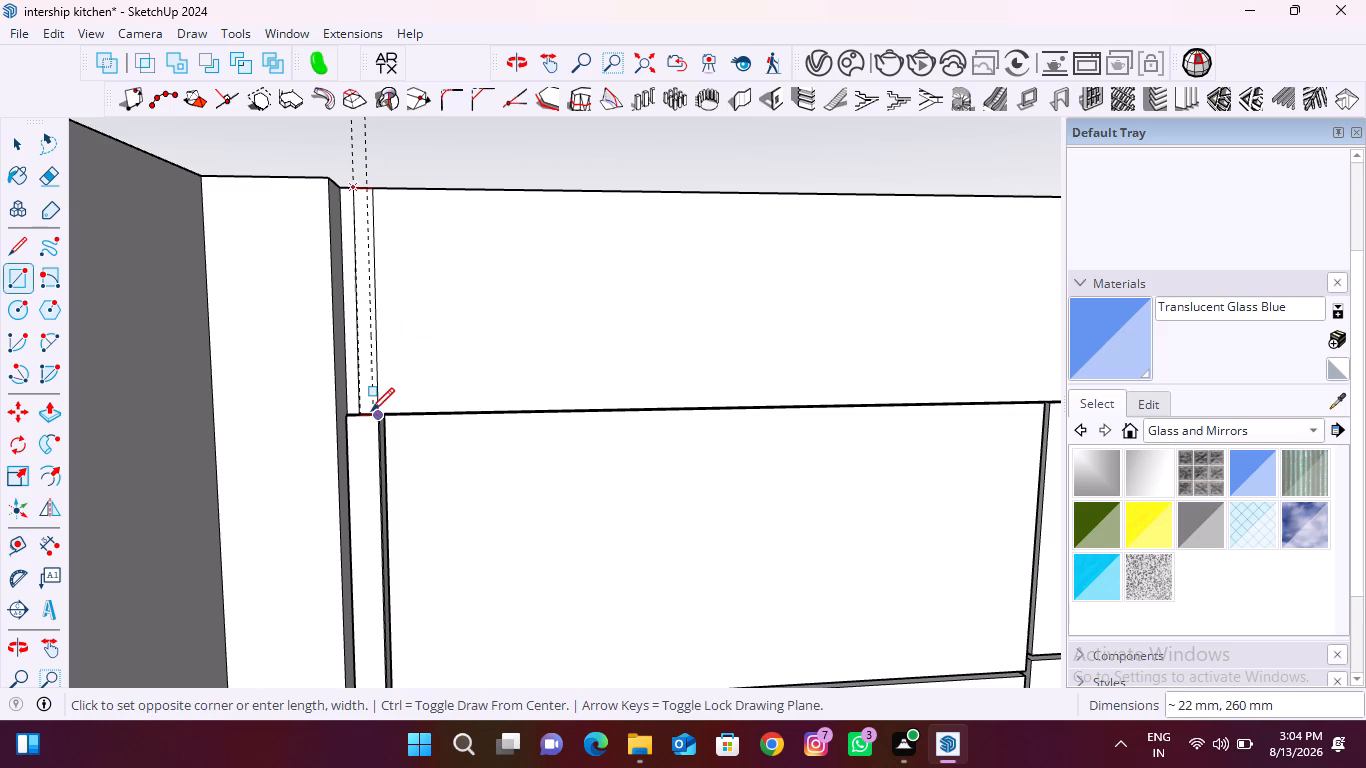
{"action": "scroll", "coordinate": [371, 411], "scroll_direction": "up", "scroll_amount": 20}
{"action": "scroll", "coordinate": [371, 411], "scroll_direction": "up", "scroll_amount": 5}
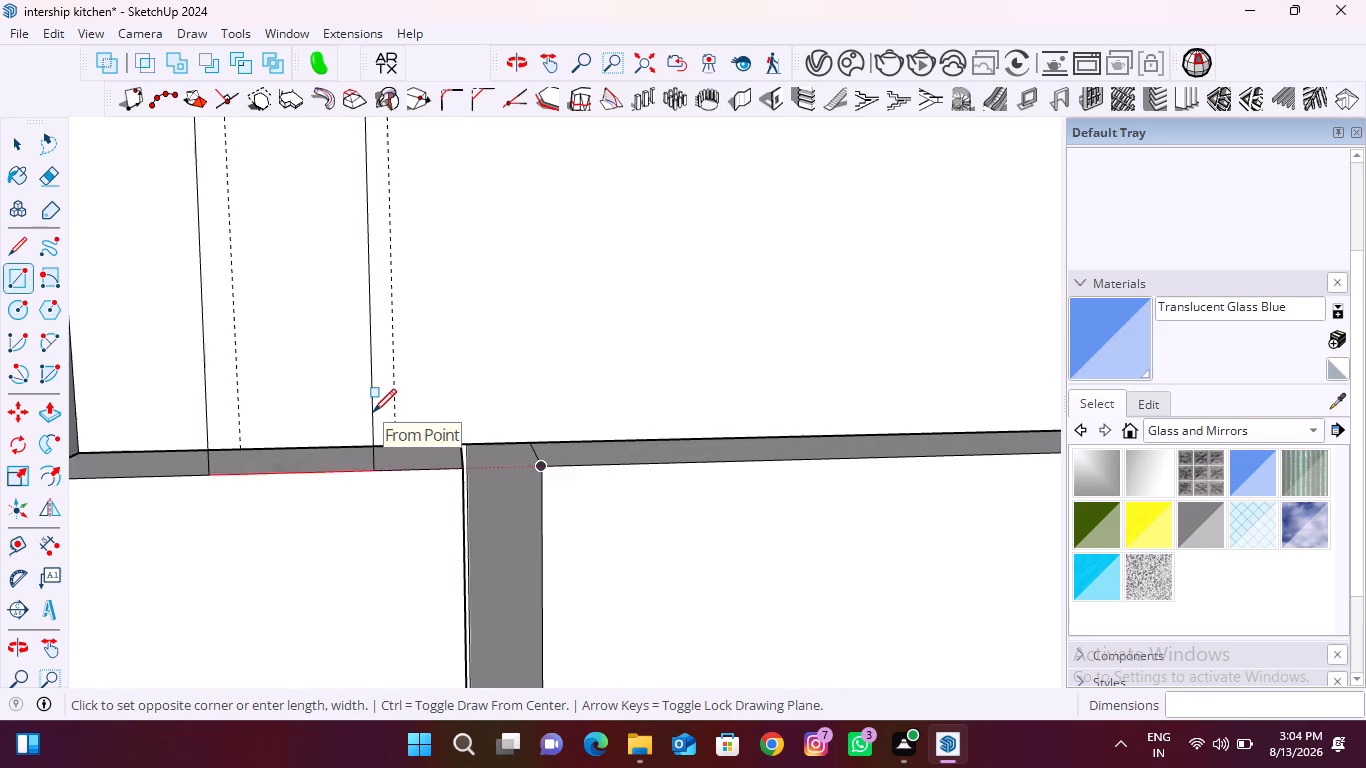
{"action": "left_click", "coordinate": [397, 448]}
{"action": "key", "text": "space"}
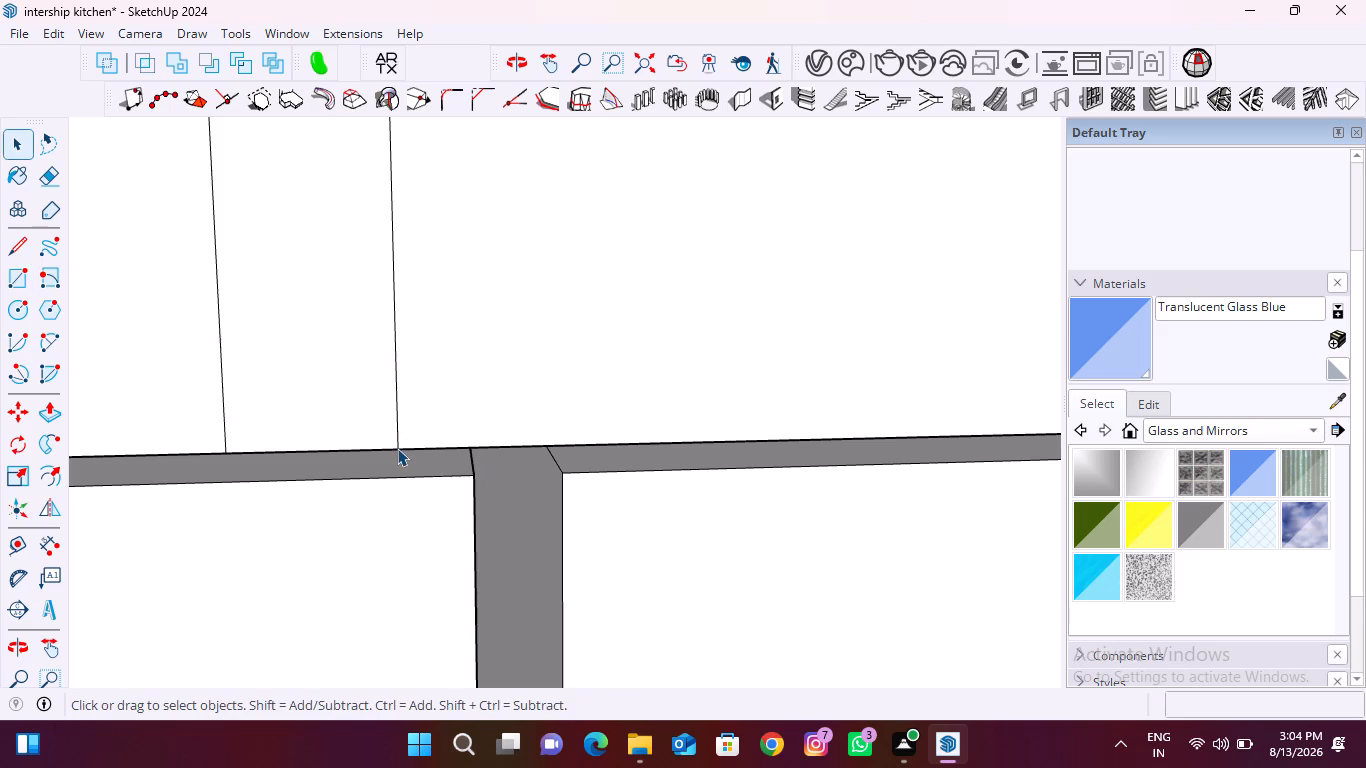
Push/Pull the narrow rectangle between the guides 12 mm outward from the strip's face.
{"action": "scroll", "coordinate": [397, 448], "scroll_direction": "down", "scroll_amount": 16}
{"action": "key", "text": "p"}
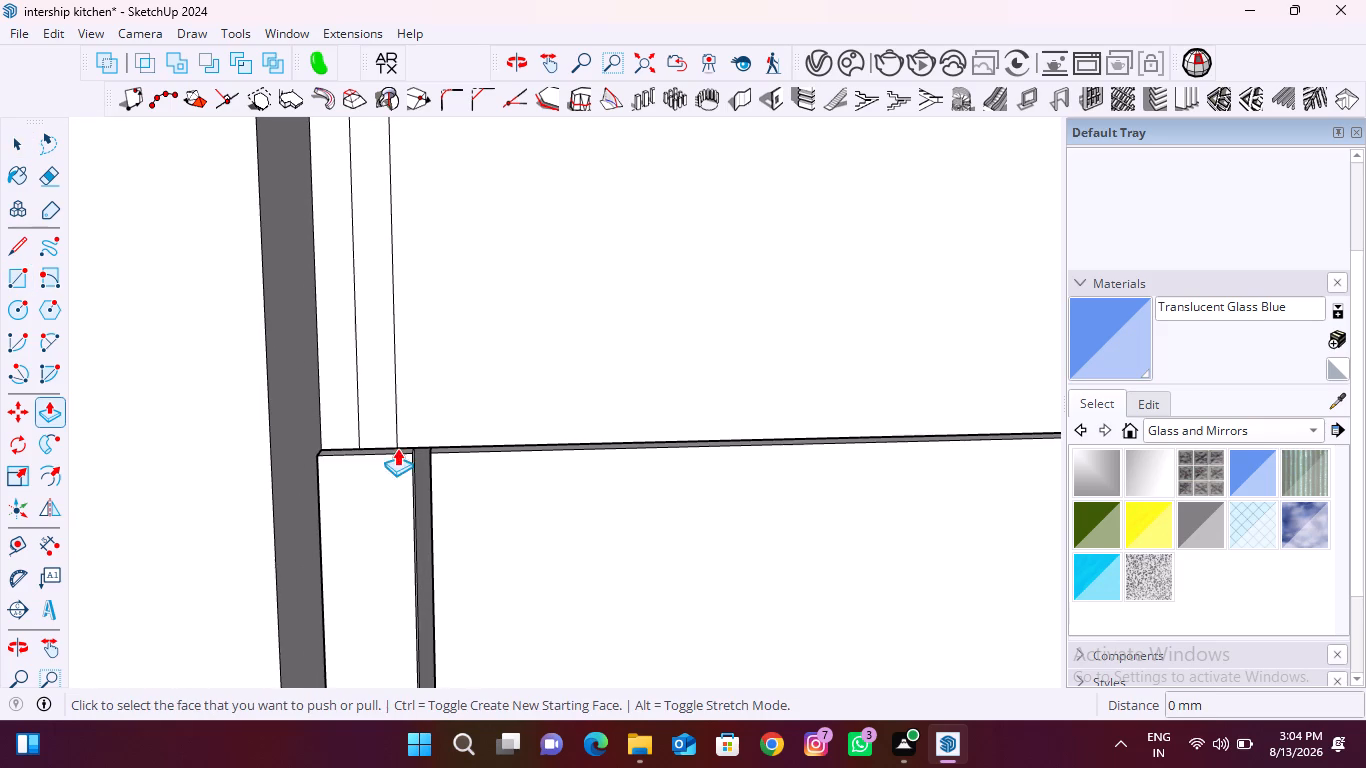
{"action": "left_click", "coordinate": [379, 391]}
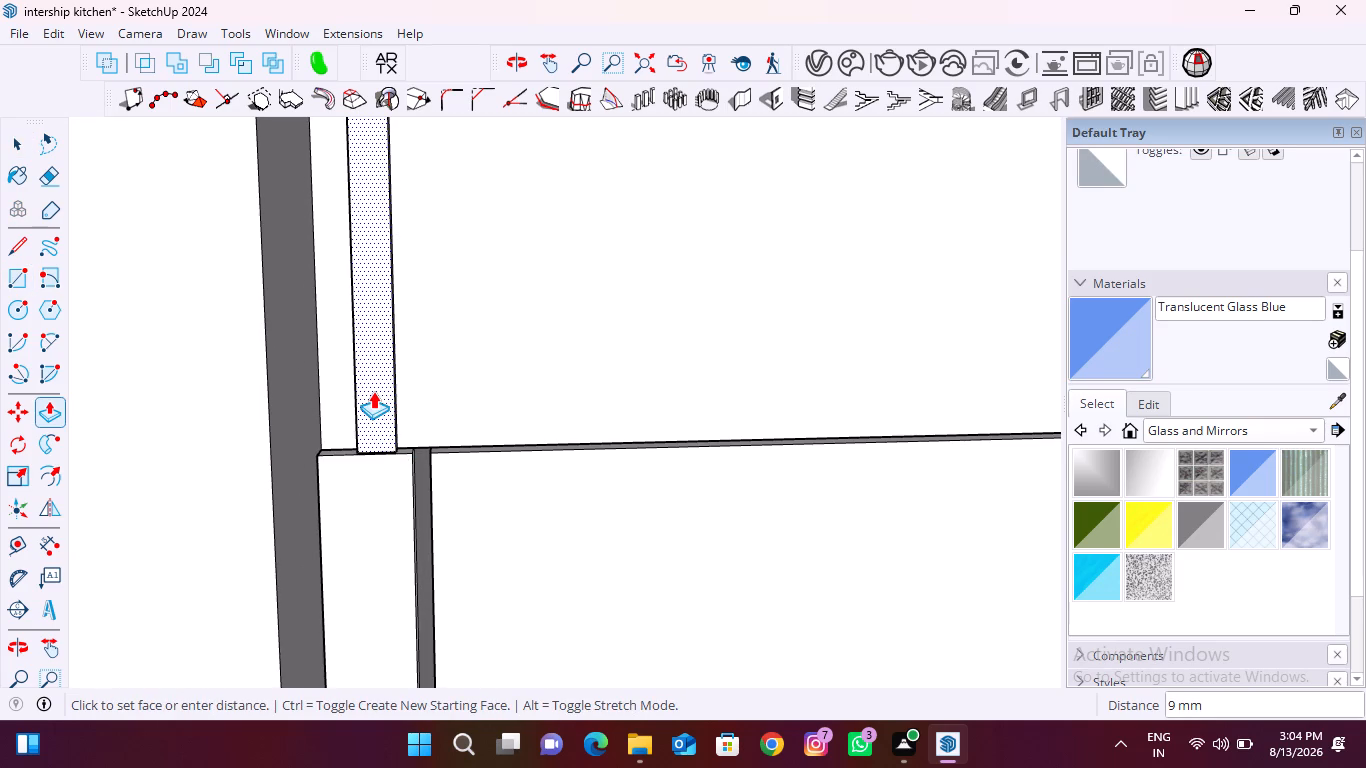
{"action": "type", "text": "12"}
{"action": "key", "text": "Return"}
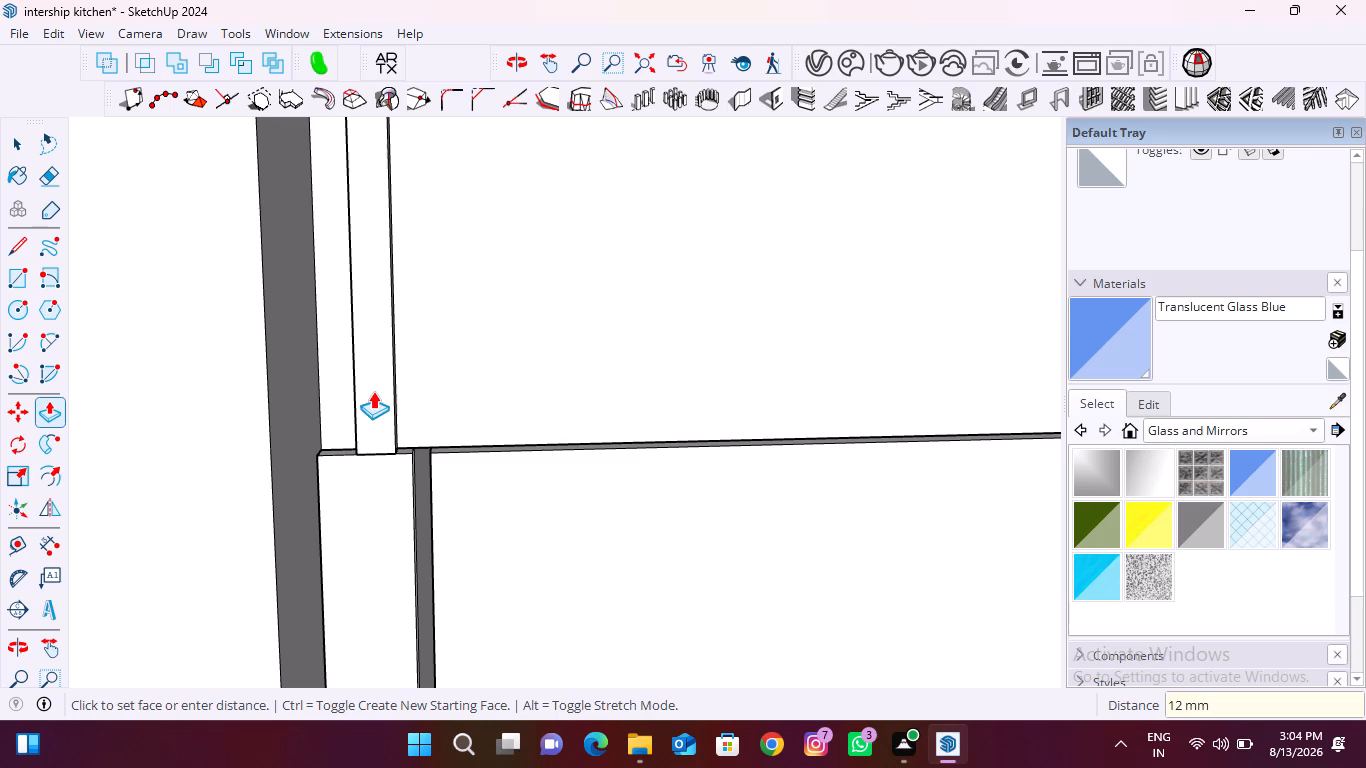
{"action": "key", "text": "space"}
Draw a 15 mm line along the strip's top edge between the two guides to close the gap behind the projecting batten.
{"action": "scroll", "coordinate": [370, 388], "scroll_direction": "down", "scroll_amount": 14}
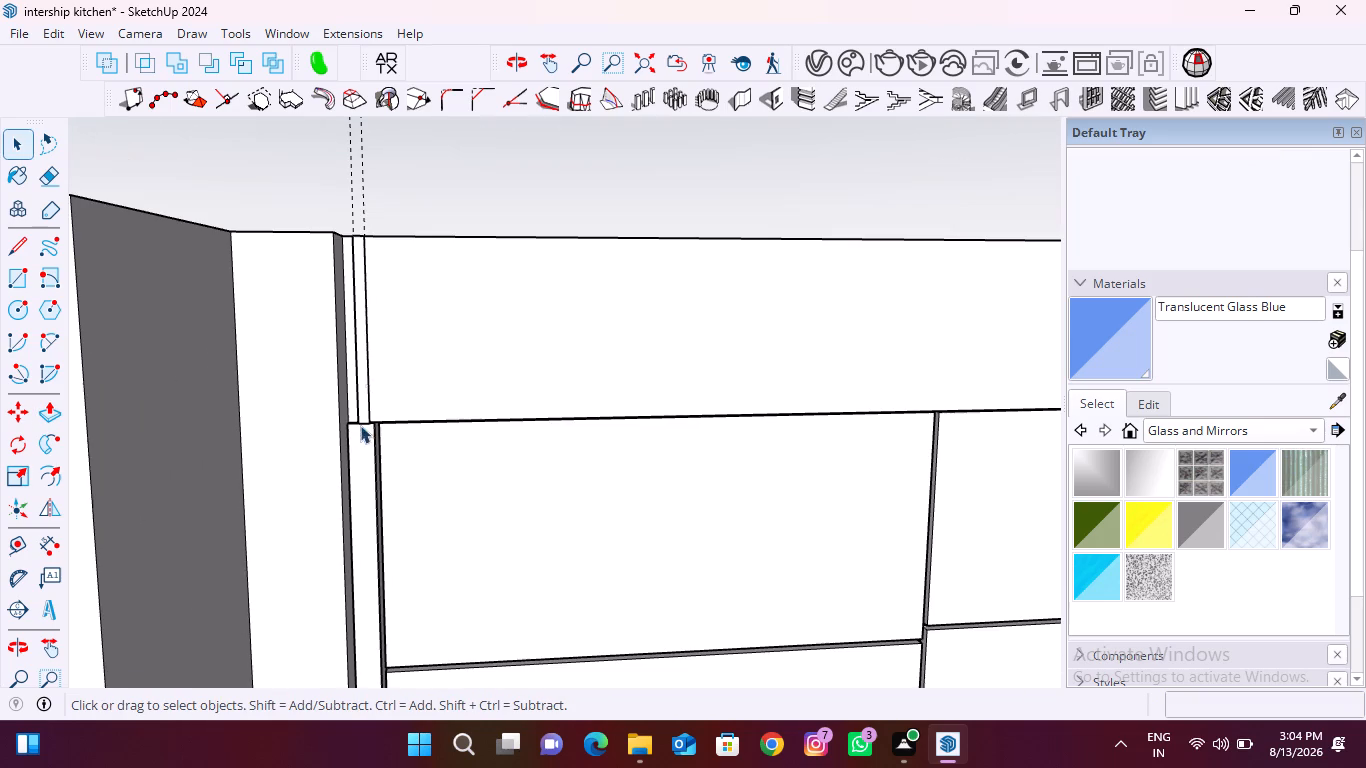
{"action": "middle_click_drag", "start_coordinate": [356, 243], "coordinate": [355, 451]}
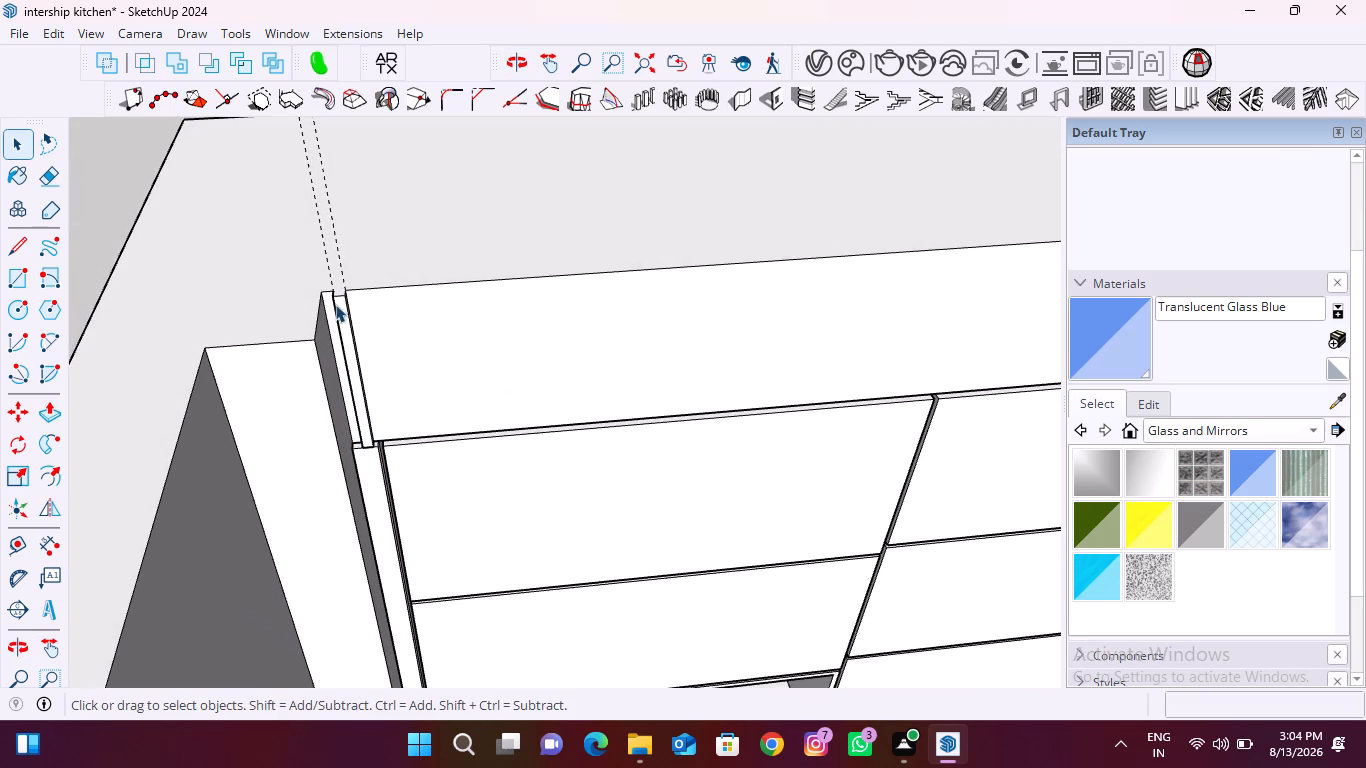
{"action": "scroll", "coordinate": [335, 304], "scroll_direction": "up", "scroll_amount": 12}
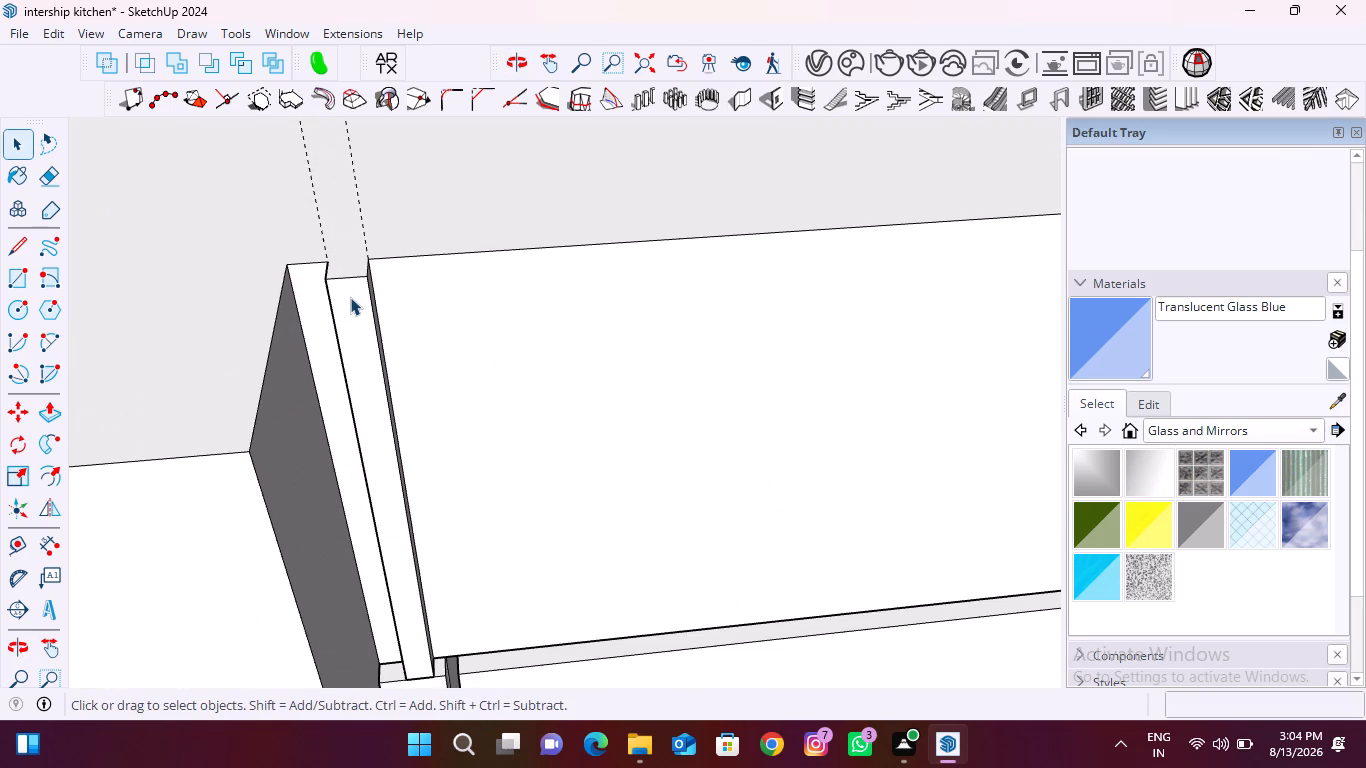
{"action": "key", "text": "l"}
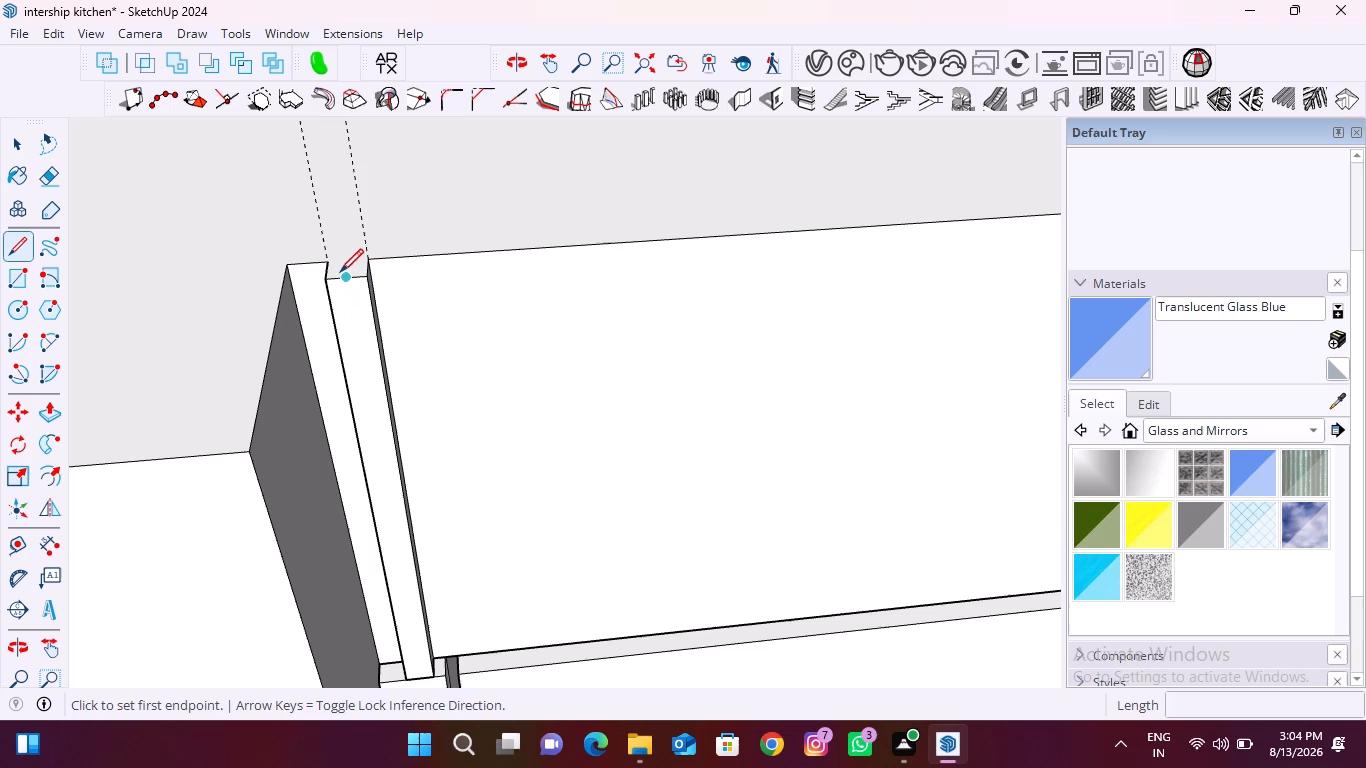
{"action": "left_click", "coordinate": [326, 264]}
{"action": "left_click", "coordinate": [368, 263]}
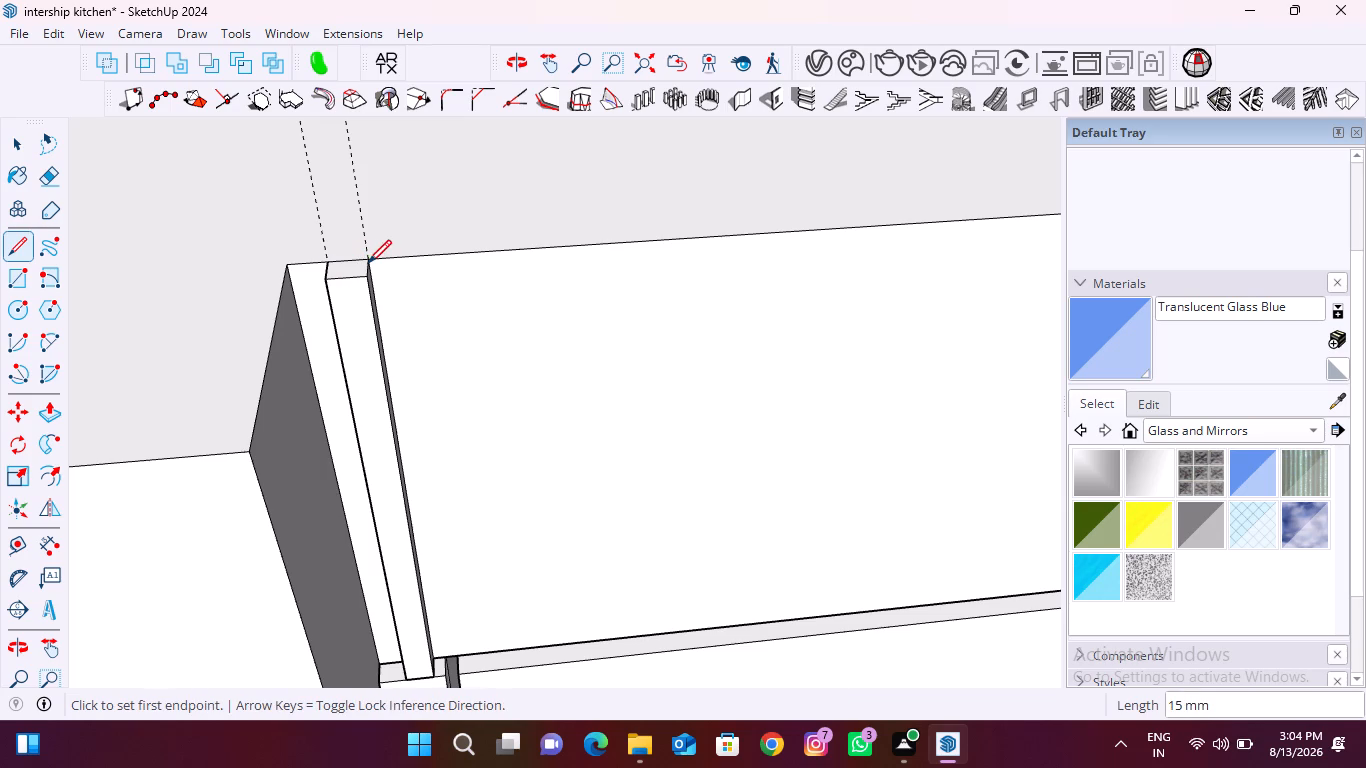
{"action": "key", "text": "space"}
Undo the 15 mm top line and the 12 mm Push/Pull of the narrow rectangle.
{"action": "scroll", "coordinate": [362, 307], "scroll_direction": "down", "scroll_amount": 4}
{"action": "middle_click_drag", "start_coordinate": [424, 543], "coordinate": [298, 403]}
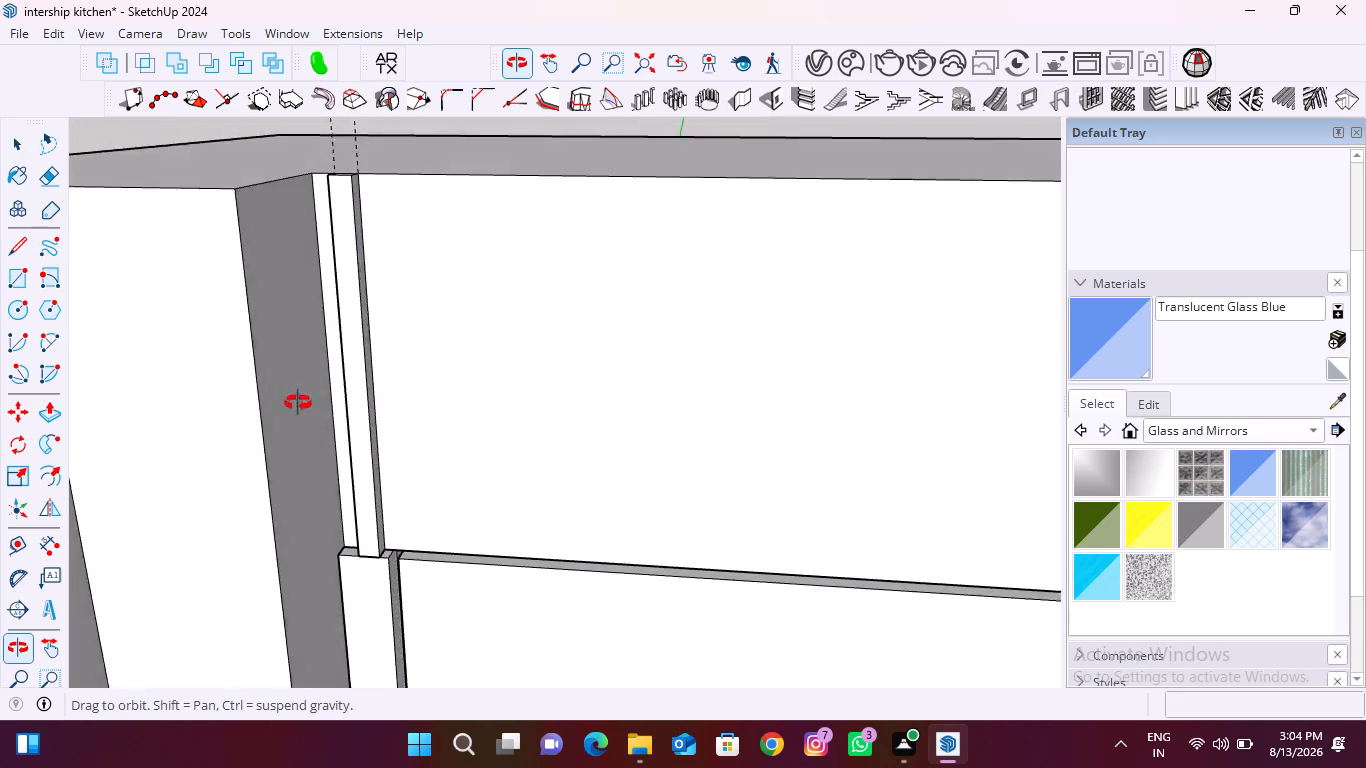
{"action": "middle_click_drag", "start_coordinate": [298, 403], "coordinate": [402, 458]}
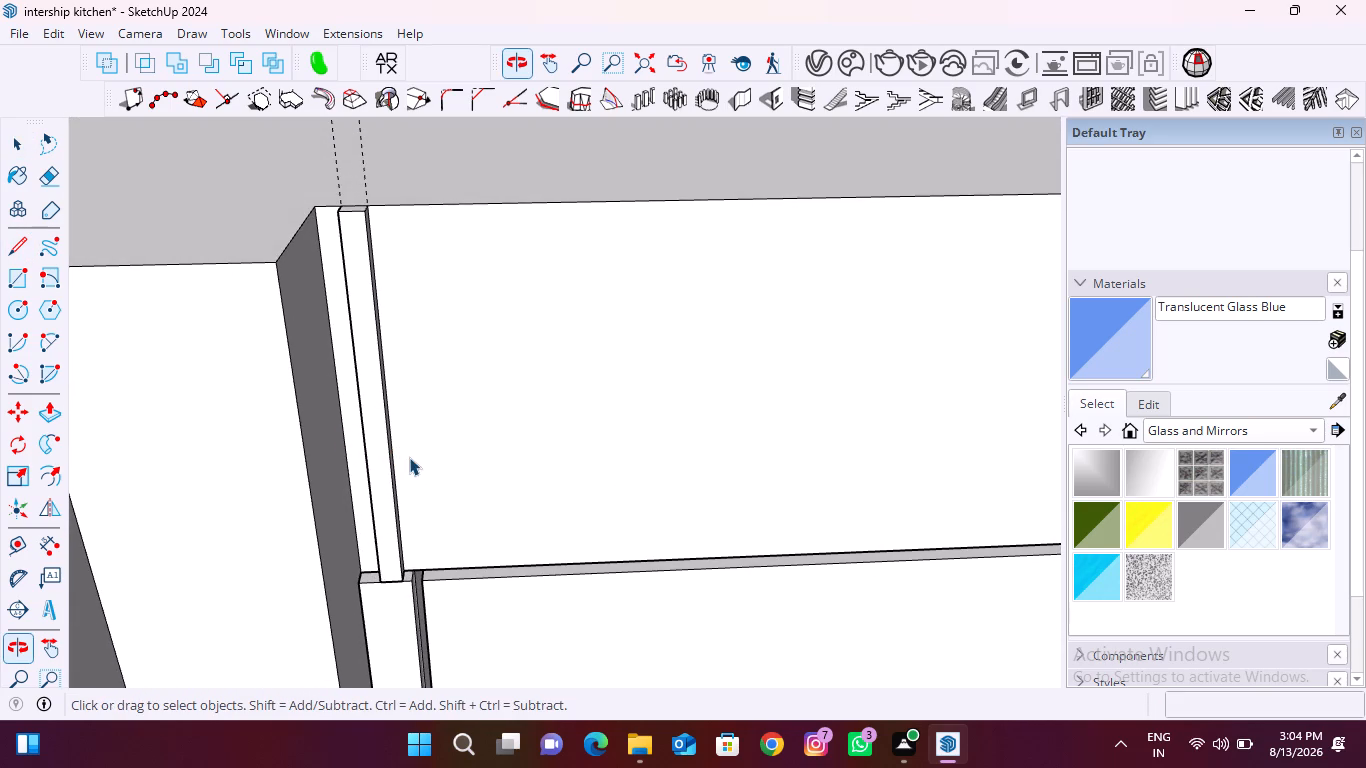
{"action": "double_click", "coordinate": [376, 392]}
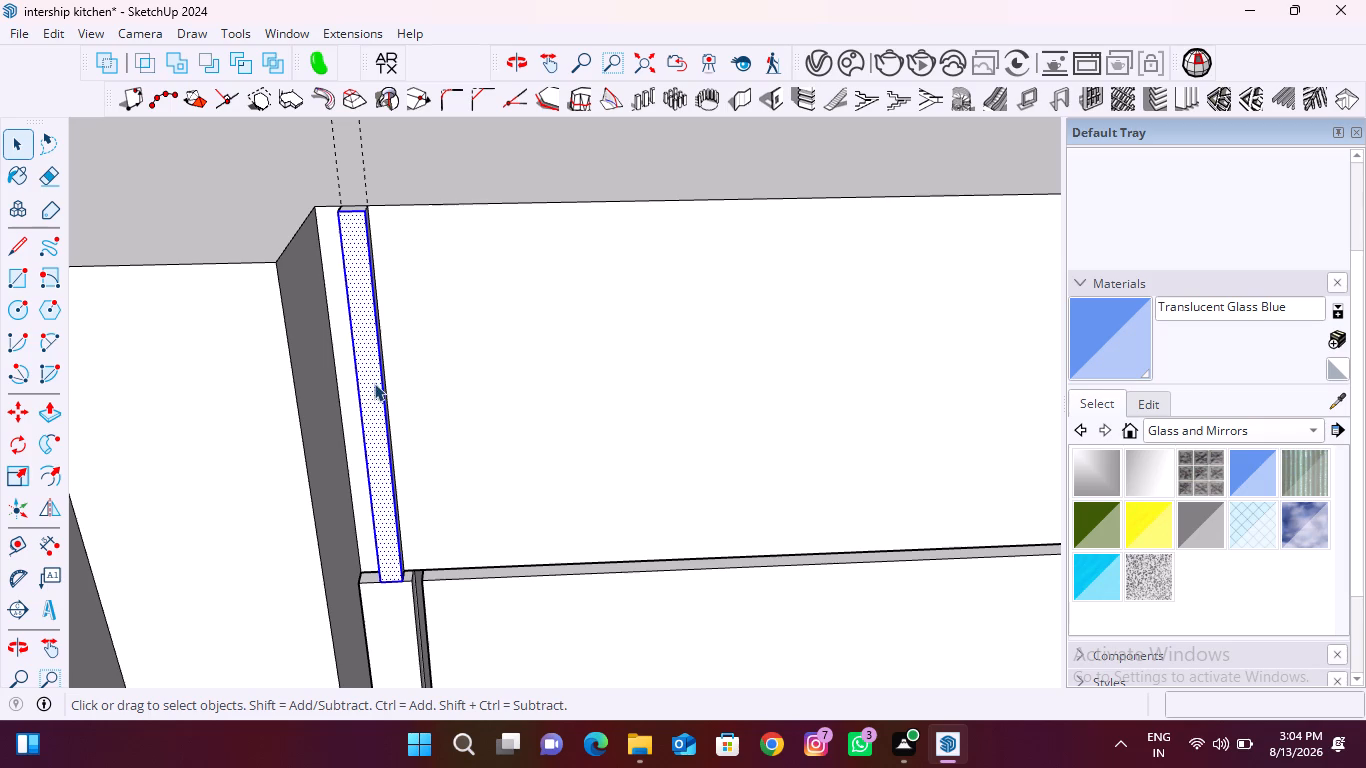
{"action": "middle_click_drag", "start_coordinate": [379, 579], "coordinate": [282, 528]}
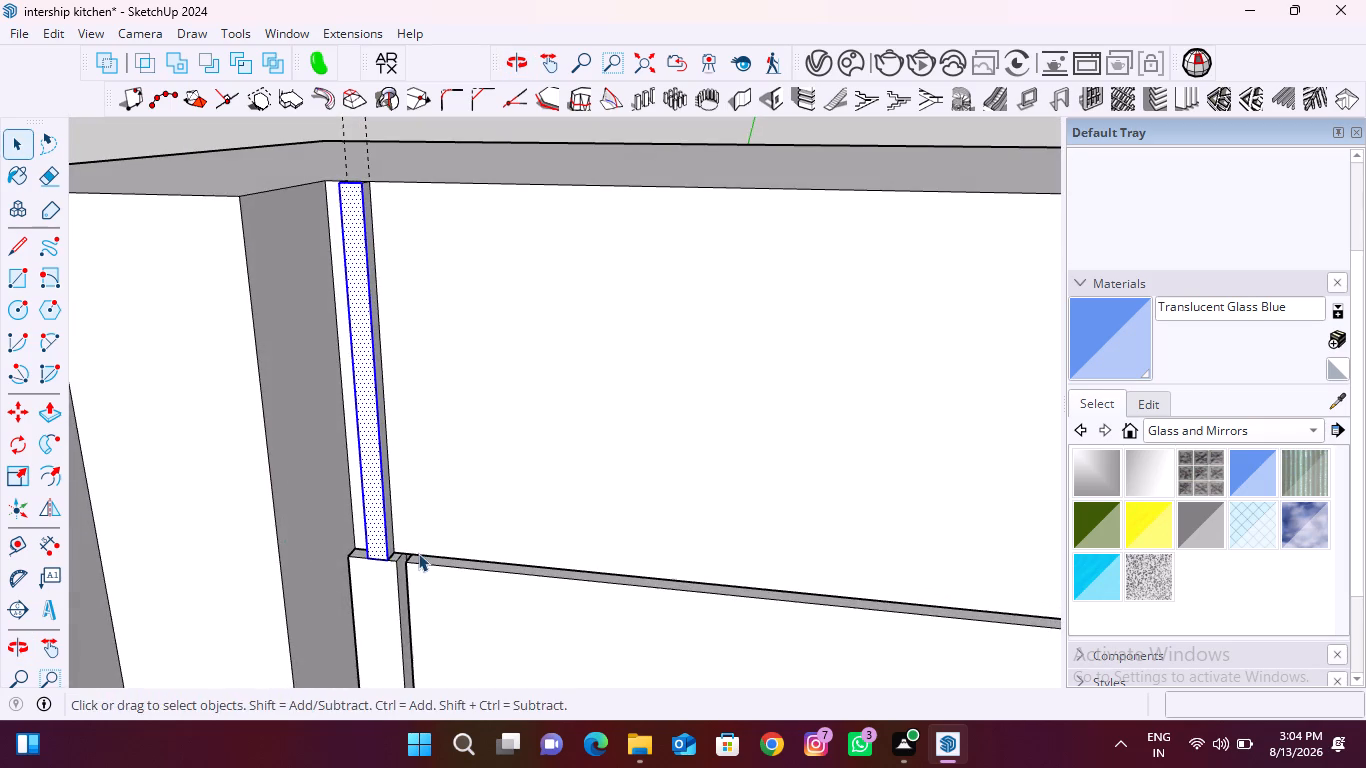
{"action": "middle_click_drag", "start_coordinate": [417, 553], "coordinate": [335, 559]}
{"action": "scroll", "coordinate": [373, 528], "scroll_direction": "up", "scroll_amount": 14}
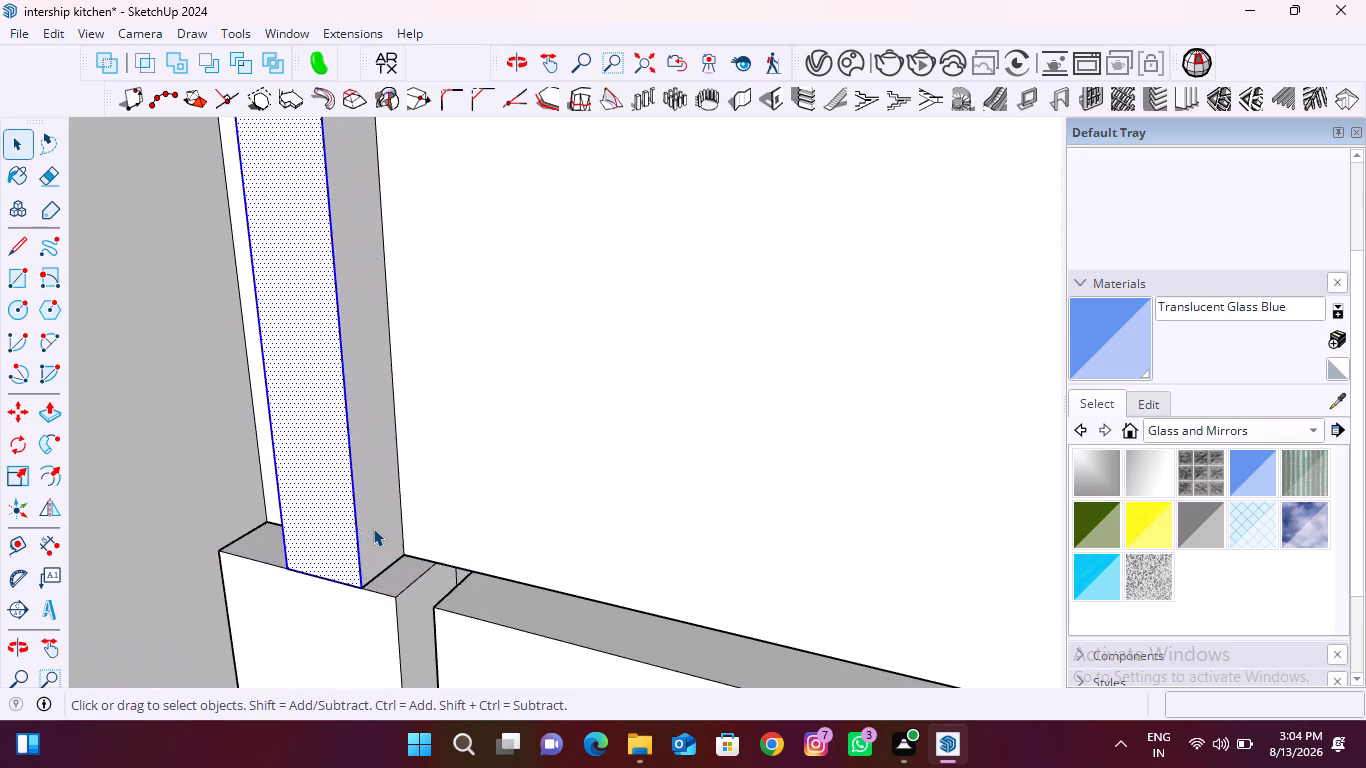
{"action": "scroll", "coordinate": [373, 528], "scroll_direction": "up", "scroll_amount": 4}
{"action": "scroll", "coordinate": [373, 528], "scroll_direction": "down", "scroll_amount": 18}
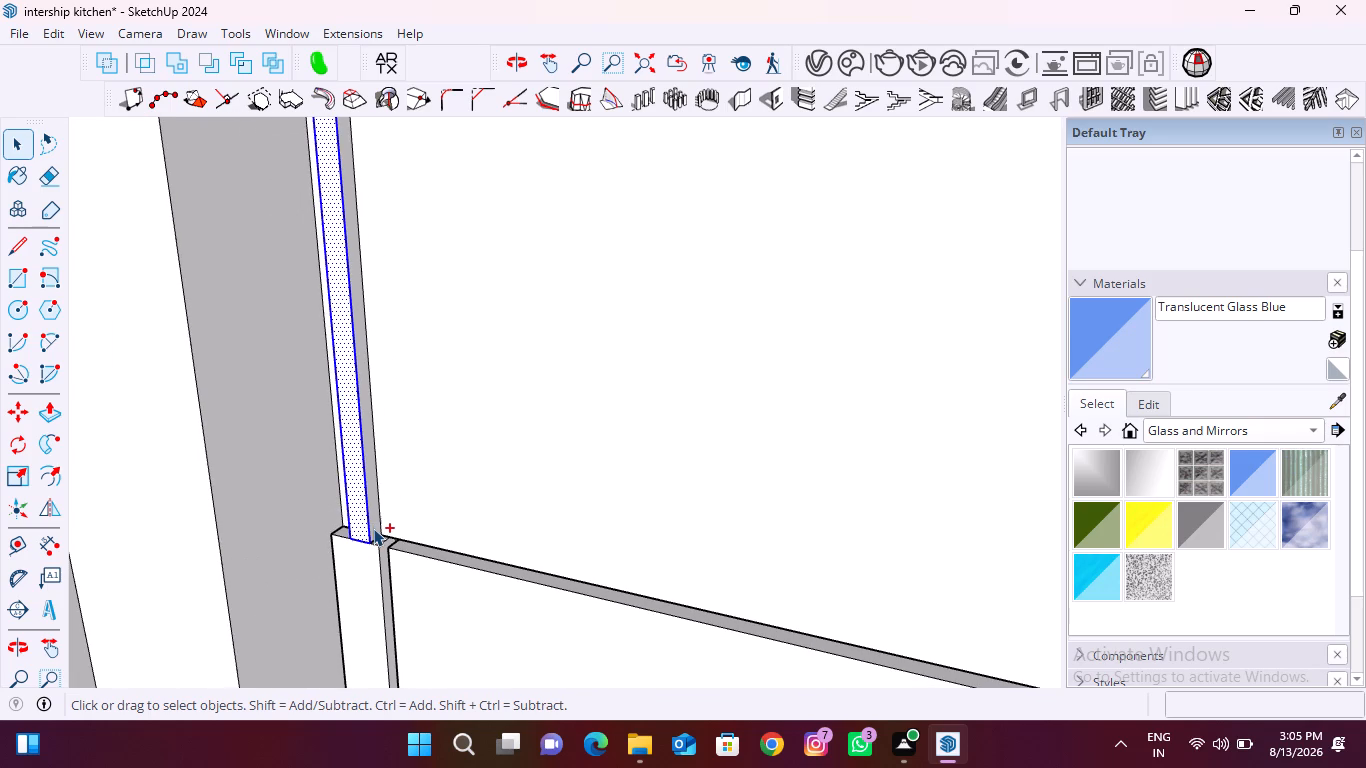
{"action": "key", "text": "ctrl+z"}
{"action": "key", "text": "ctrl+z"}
Copy the narrow rectangle between the guides straight up the blue axis, about 484 mm, clear of the strip.
{"action": "middle_click_drag", "start_coordinate": [373, 528], "coordinate": [511, 504]}
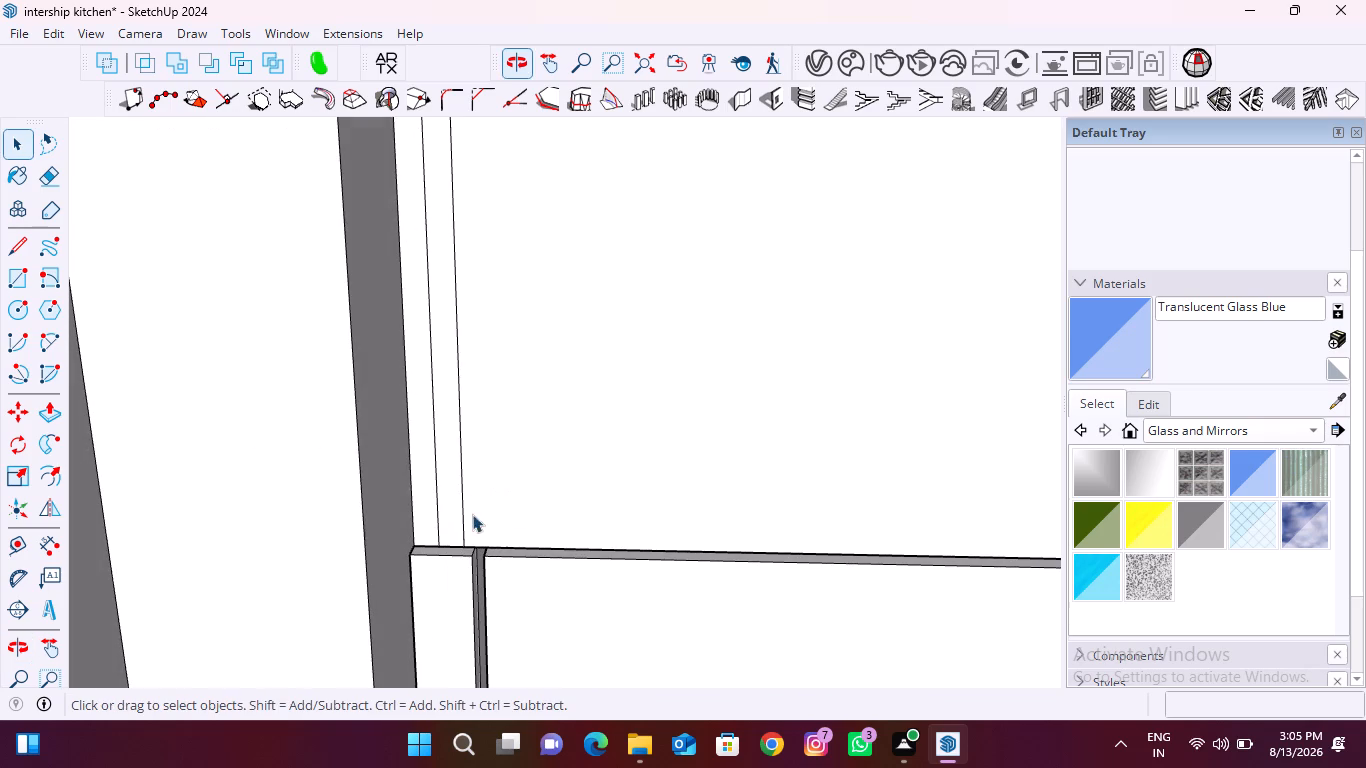
{"action": "double_click", "coordinate": [443, 522]}
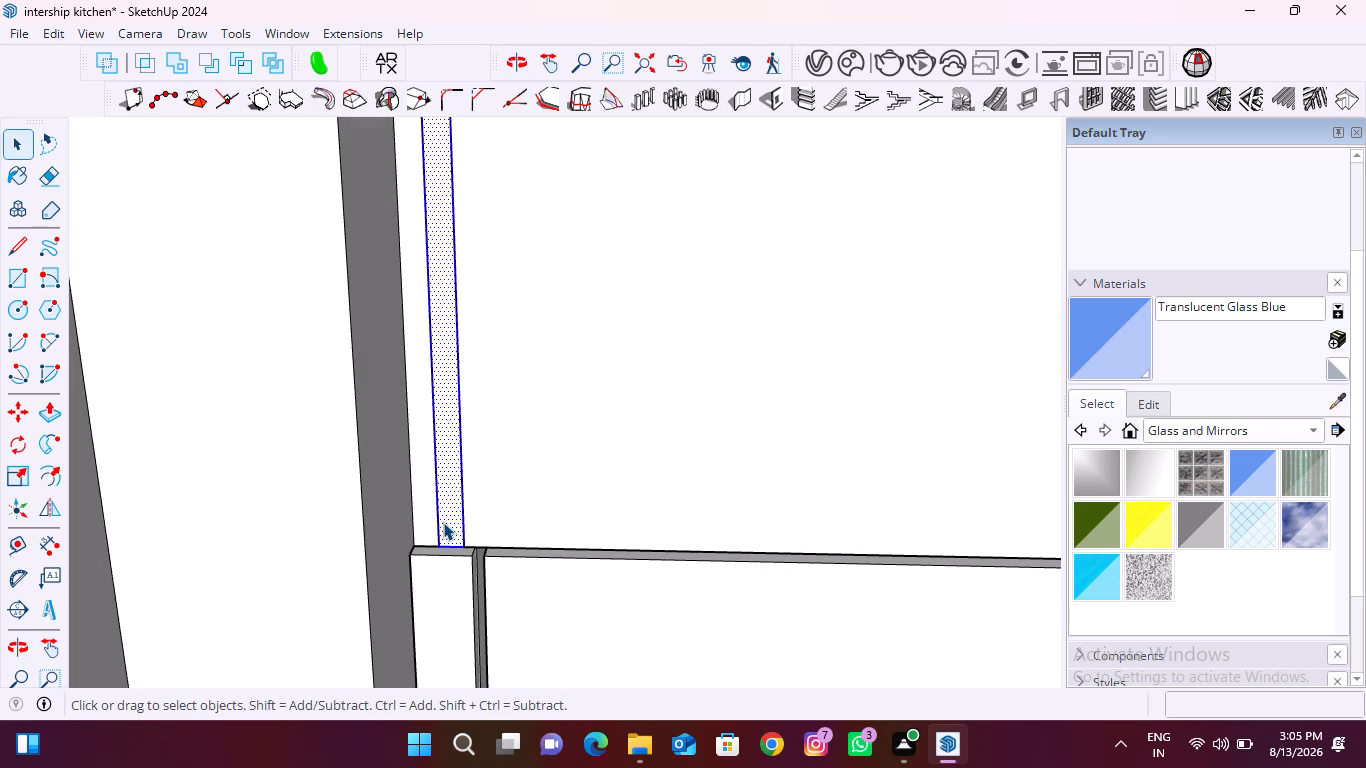
{"action": "key", "text": "m"}
{"action": "scroll", "coordinate": [456, 528], "scroll_direction": "down", "scroll_amount": 4}
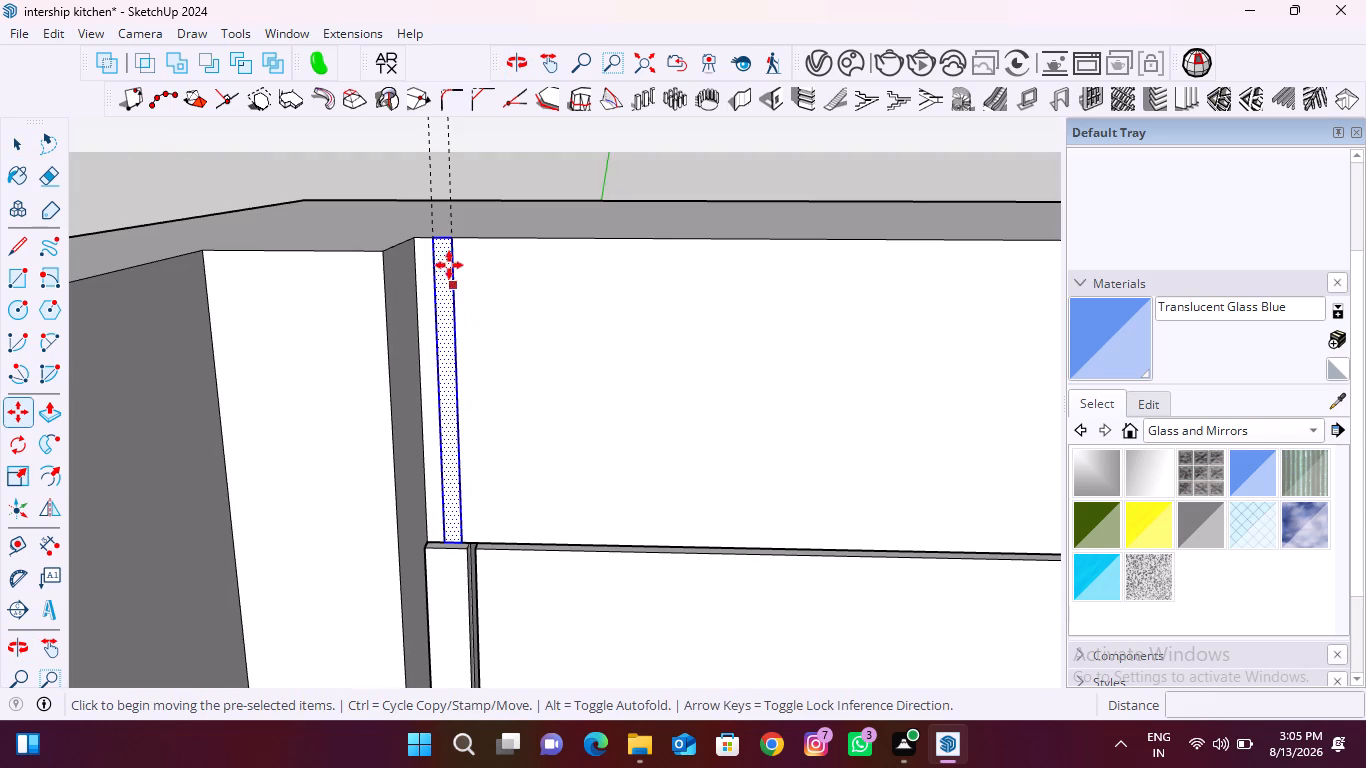
{"action": "left_click", "coordinate": [446, 240]}
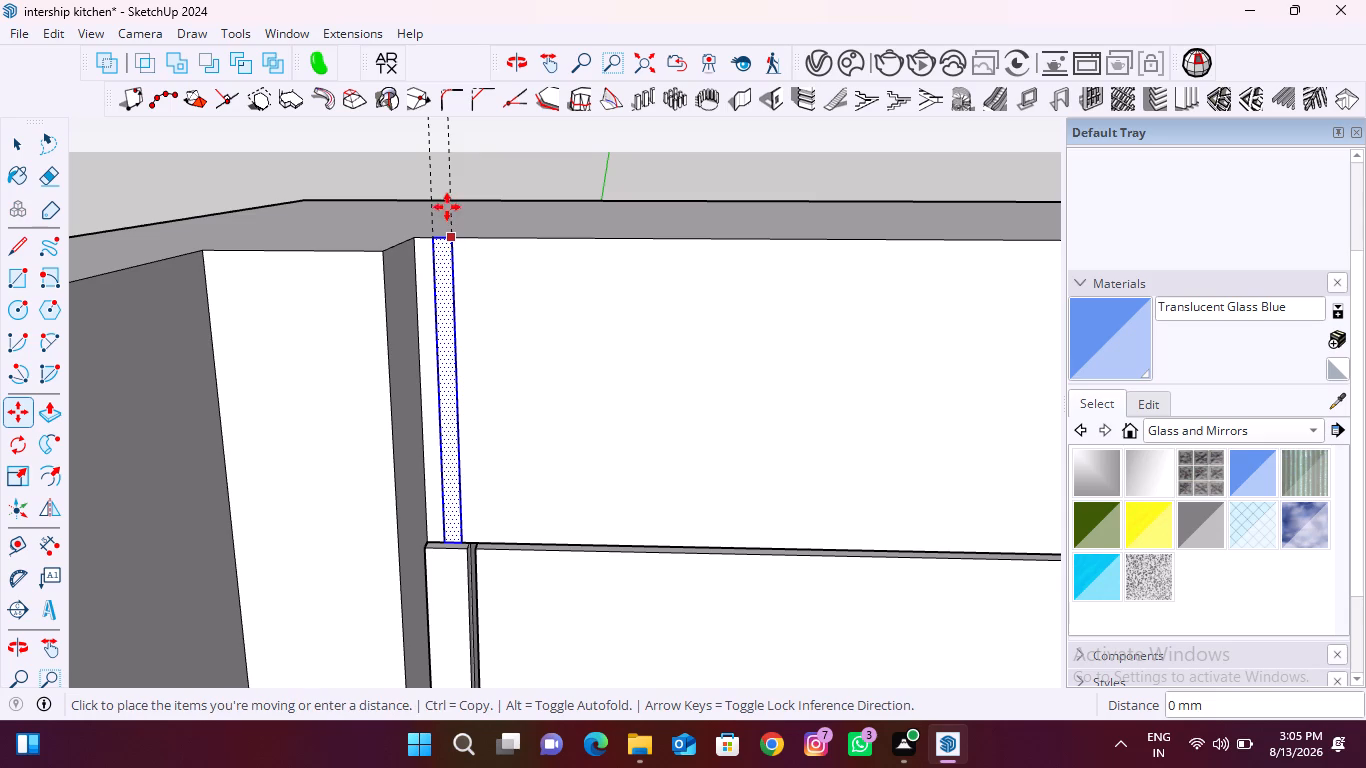
{"action": "key", "text": "Up"}
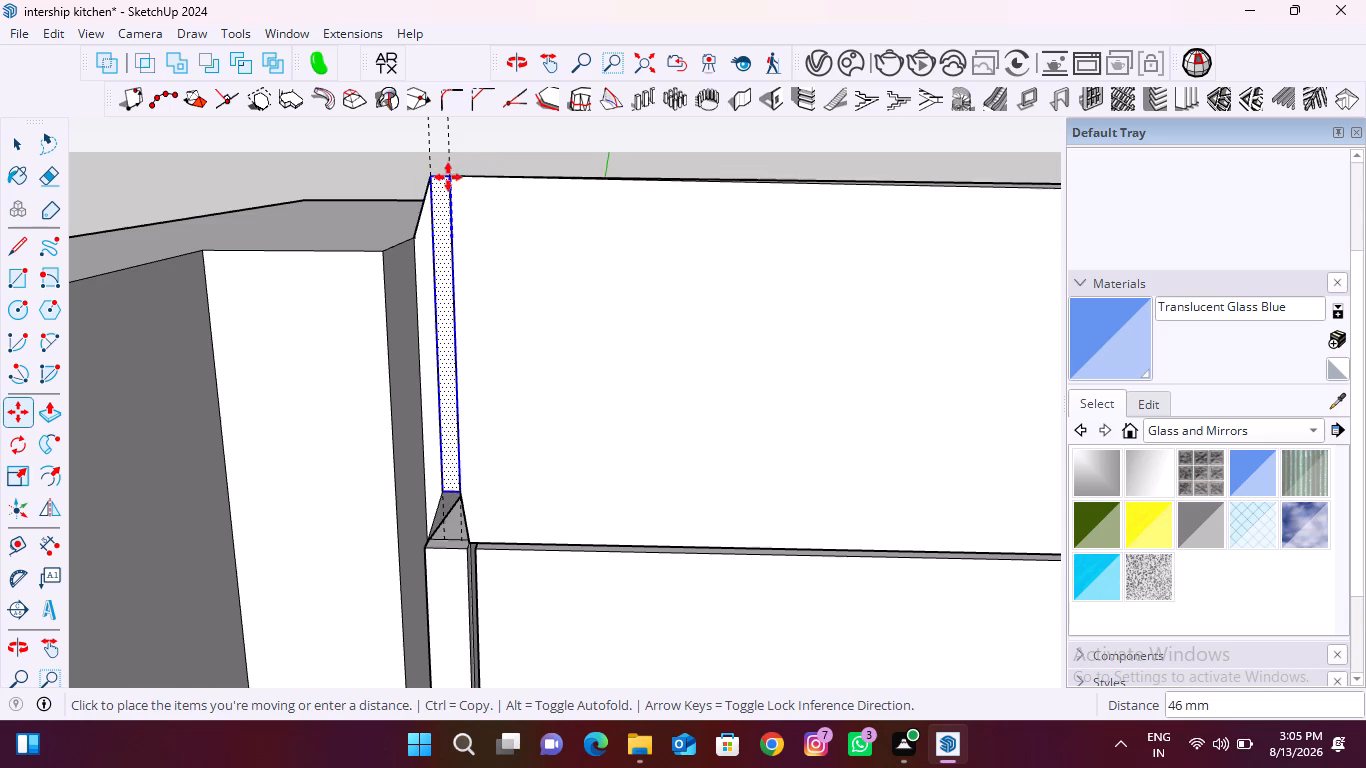
{"action": "scroll", "coordinate": [447, 180], "scroll_direction": "down", "scroll_amount": 1}
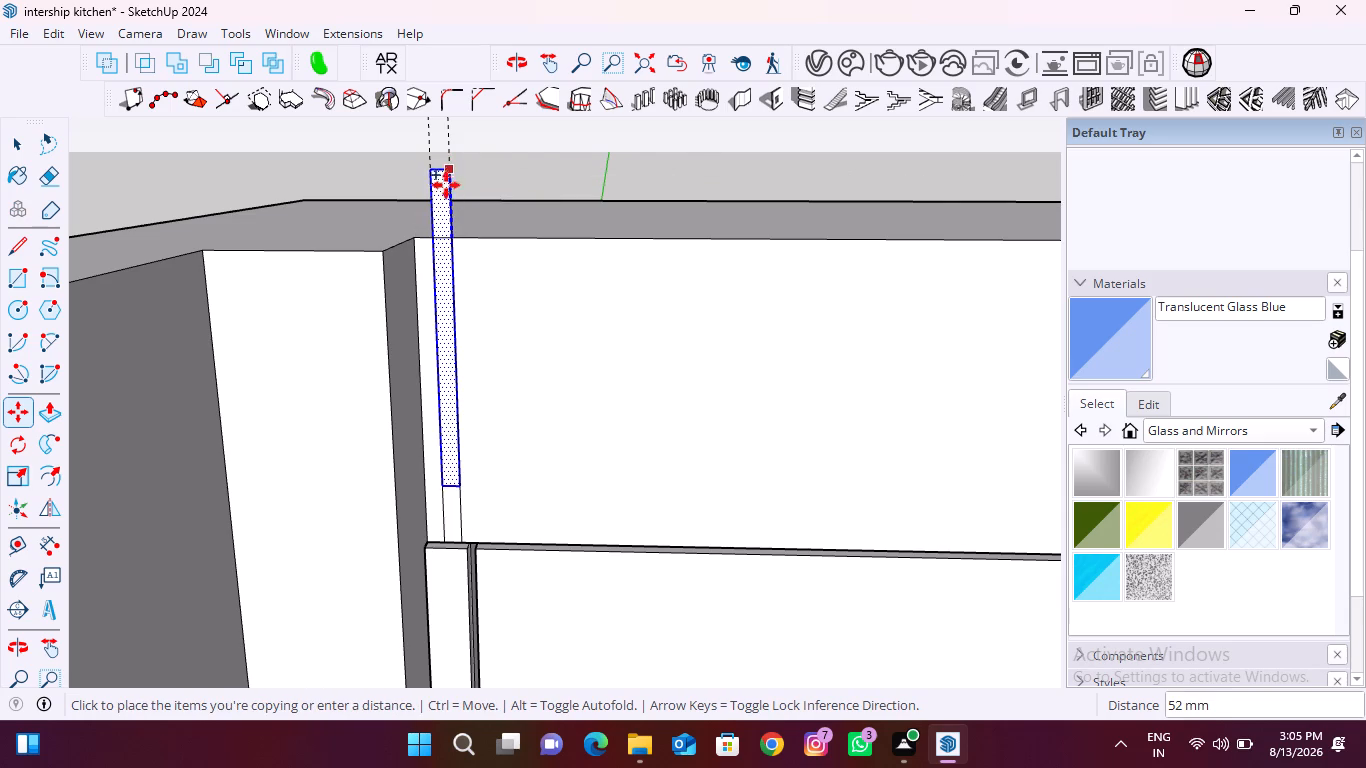
{"action": "scroll", "coordinate": [446, 185], "scroll_direction": "down", "scroll_amount": 19}
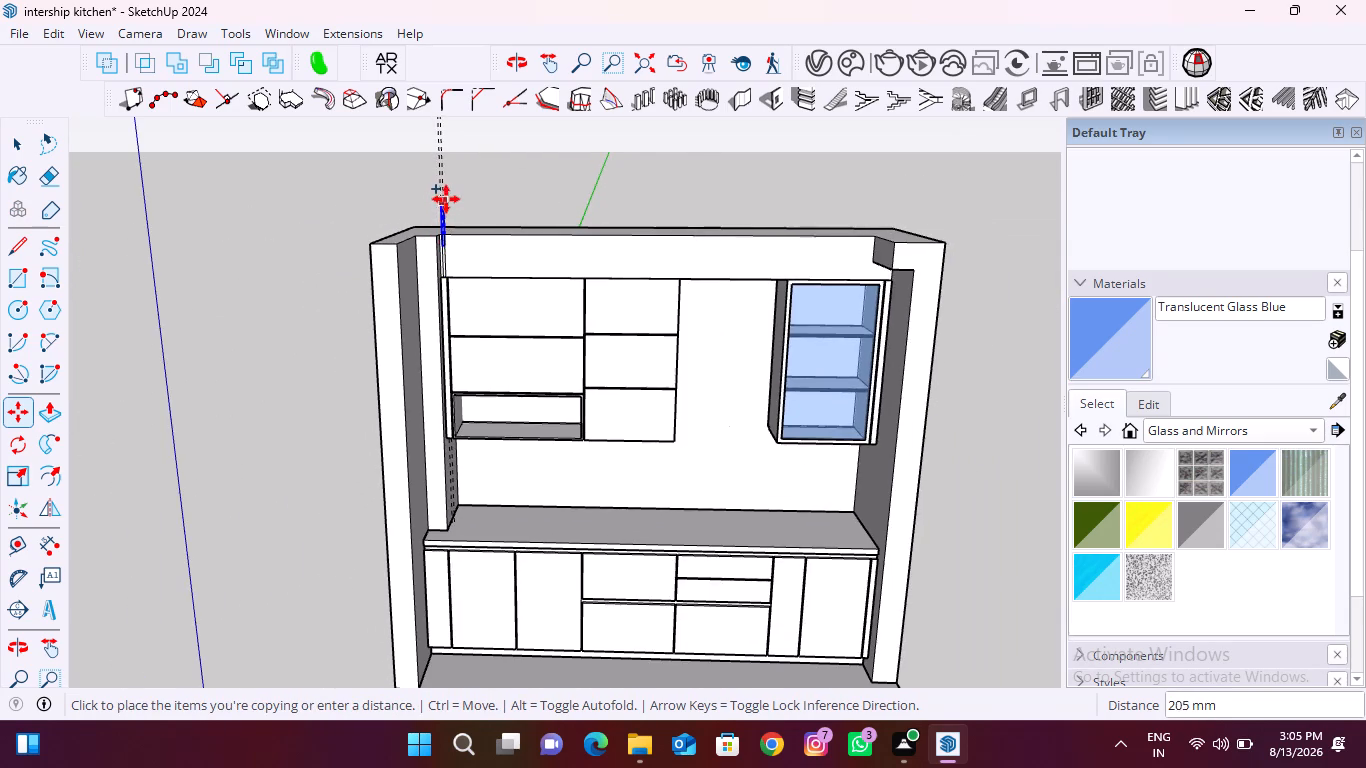
{"action": "scroll", "coordinate": [446, 199], "scroll_direction": "up", "scroll_amount": 19}
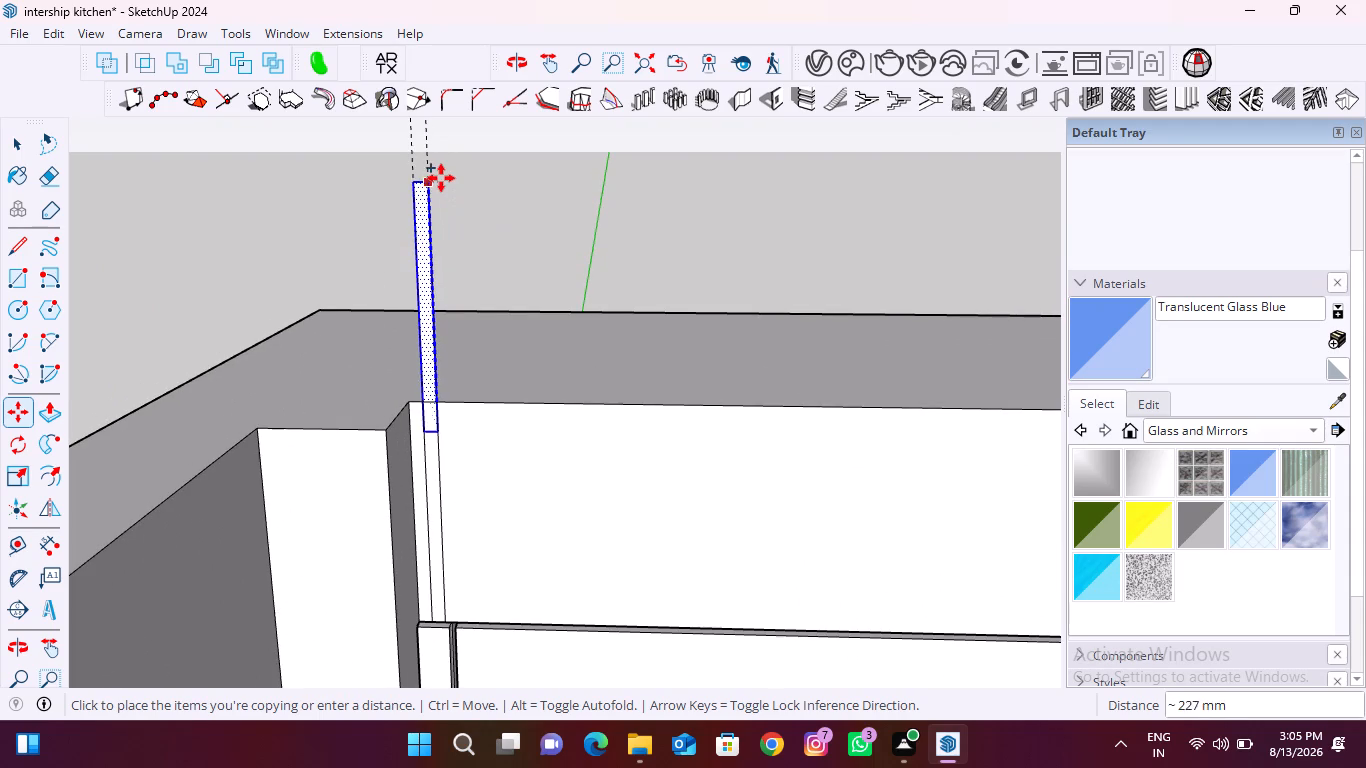
{"action": "scroll", "coordinate": [441, 155], "scroll_direction": "down", "scroll_amount": 20}
{"action": "scroll", "coordinate": [441, 155], "scroll_direction": "down", "scroll_amount": 1}
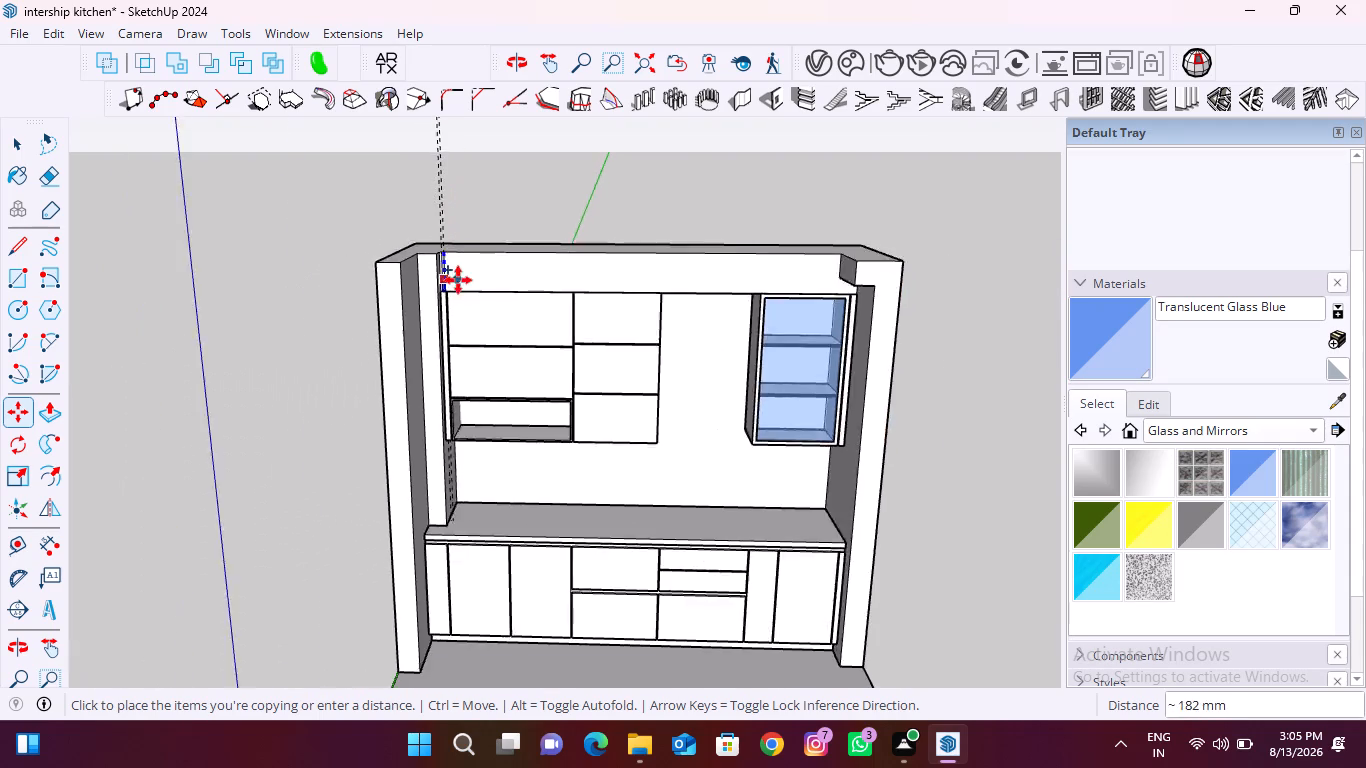
{"action": "scroll", "coordinate": [458, 280], "scroll_direction": "down", "scroll_amount": 1}
{"action": "scroll", "coordinate": [457, 195], "scroll_direction": "up", "scroll_amount": 12}
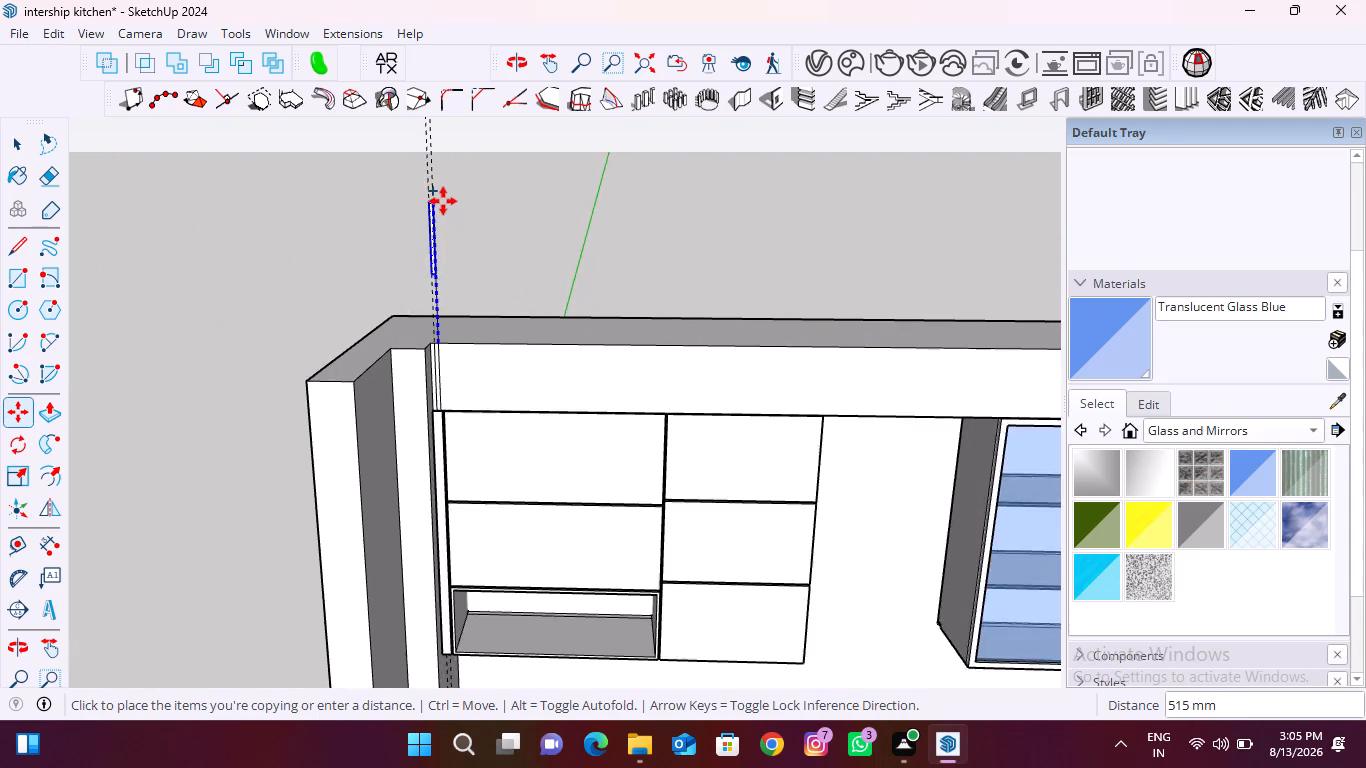
{"action": "scroll", "coordinate": [443, 201], "scroll_direction": "up", "scroll_amount": 8}
{"action": "left_click", "coordinate": [442, 220]}
{"action": "key", "text": "space"}
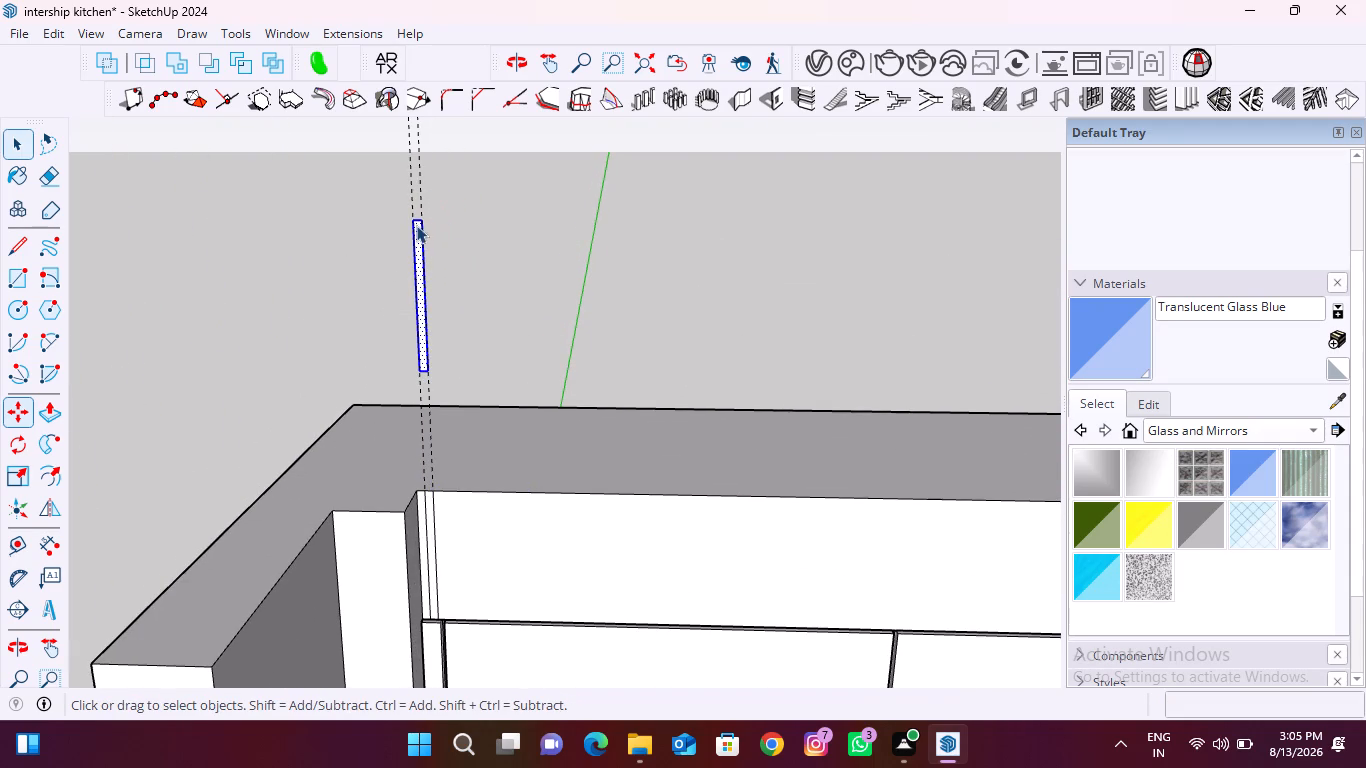
Push/Pull the copied rectangle above the strip 12 mm outward to make a solid batten.
{"action": "key", "text": "p"}
{"action": "scroll", "coordinate": [411, 244], "scroll_direction": "up", "scroll_amount": 12}
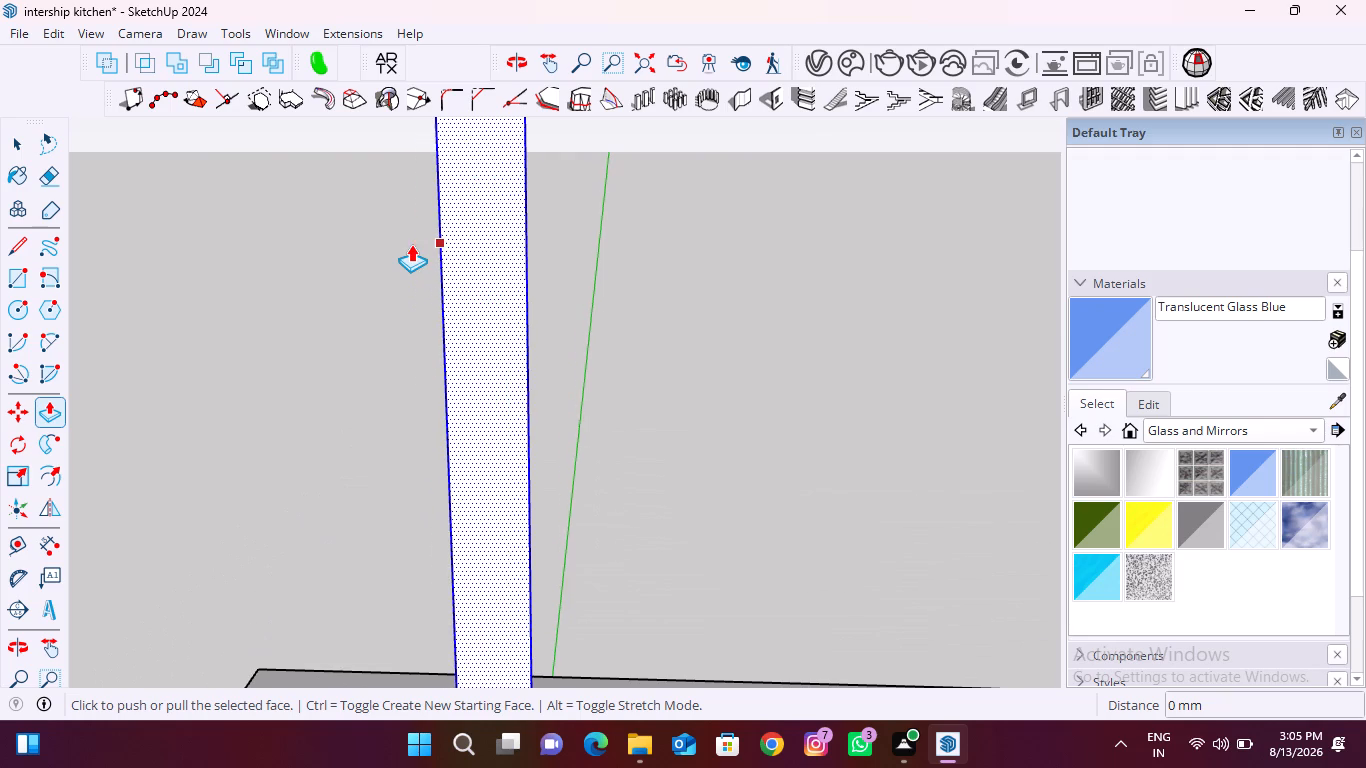
{"action": "left_click", "coordinate": [478, 257]}
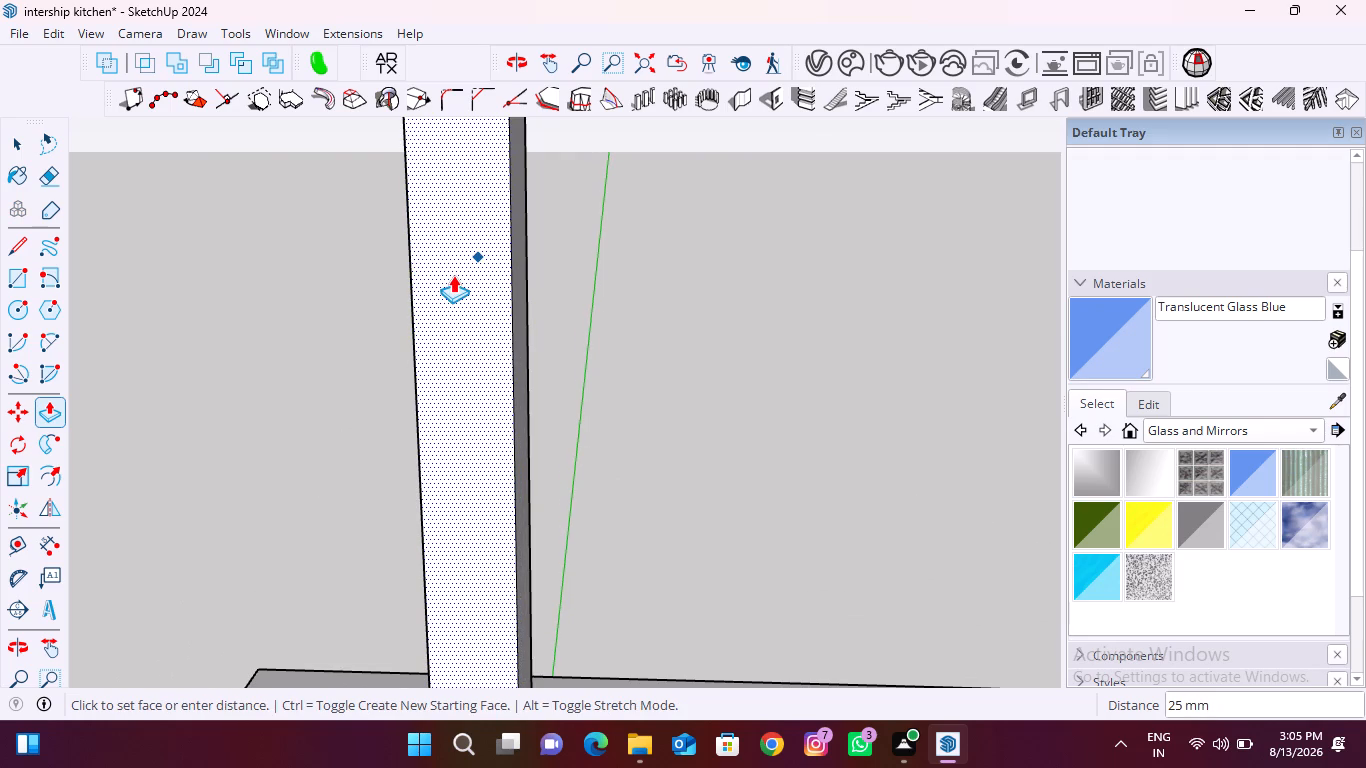
{"action": "type", "text": "12"}
{"action": "key", "text": "Return"}
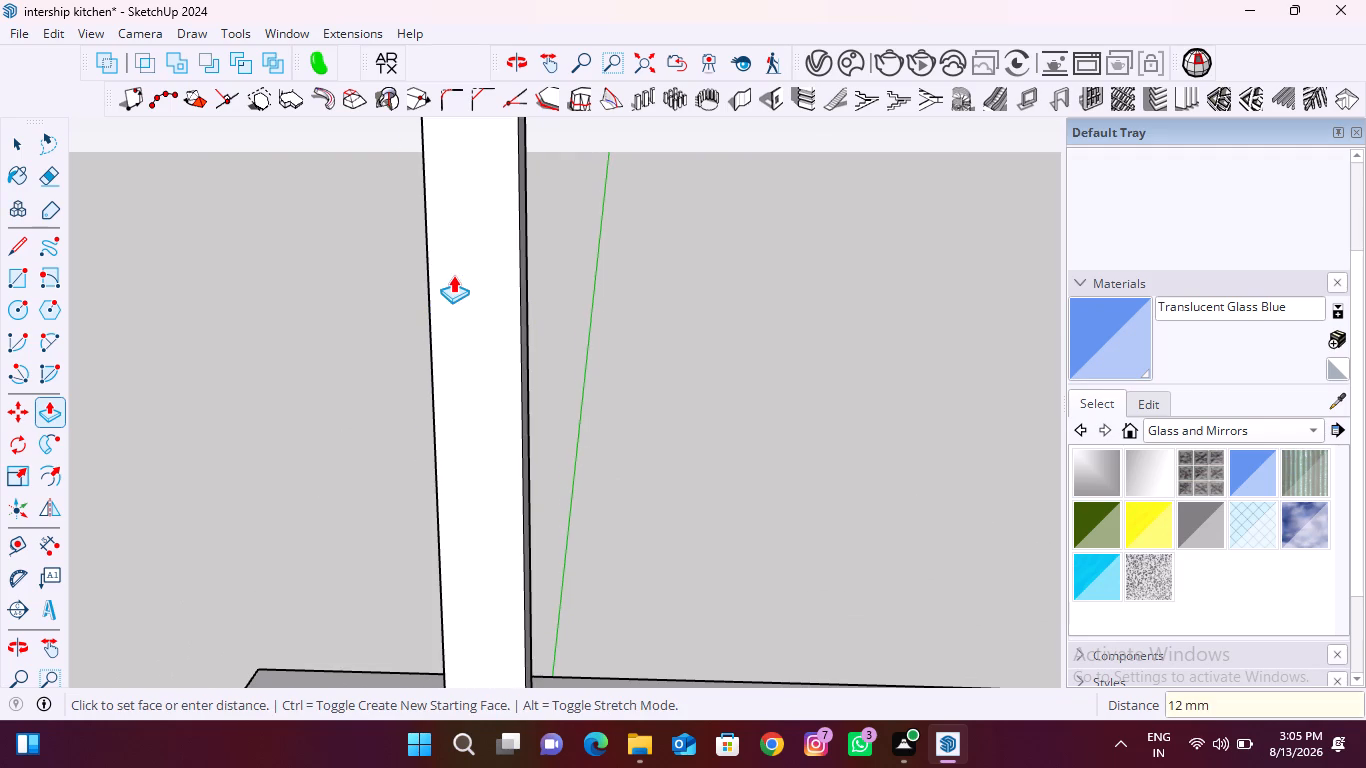
{"action": "scroll", "coordinate": [431, 296], "scroll_direction": "down", "scroll_amount": 15}
{"action": "key", "text": "space"}
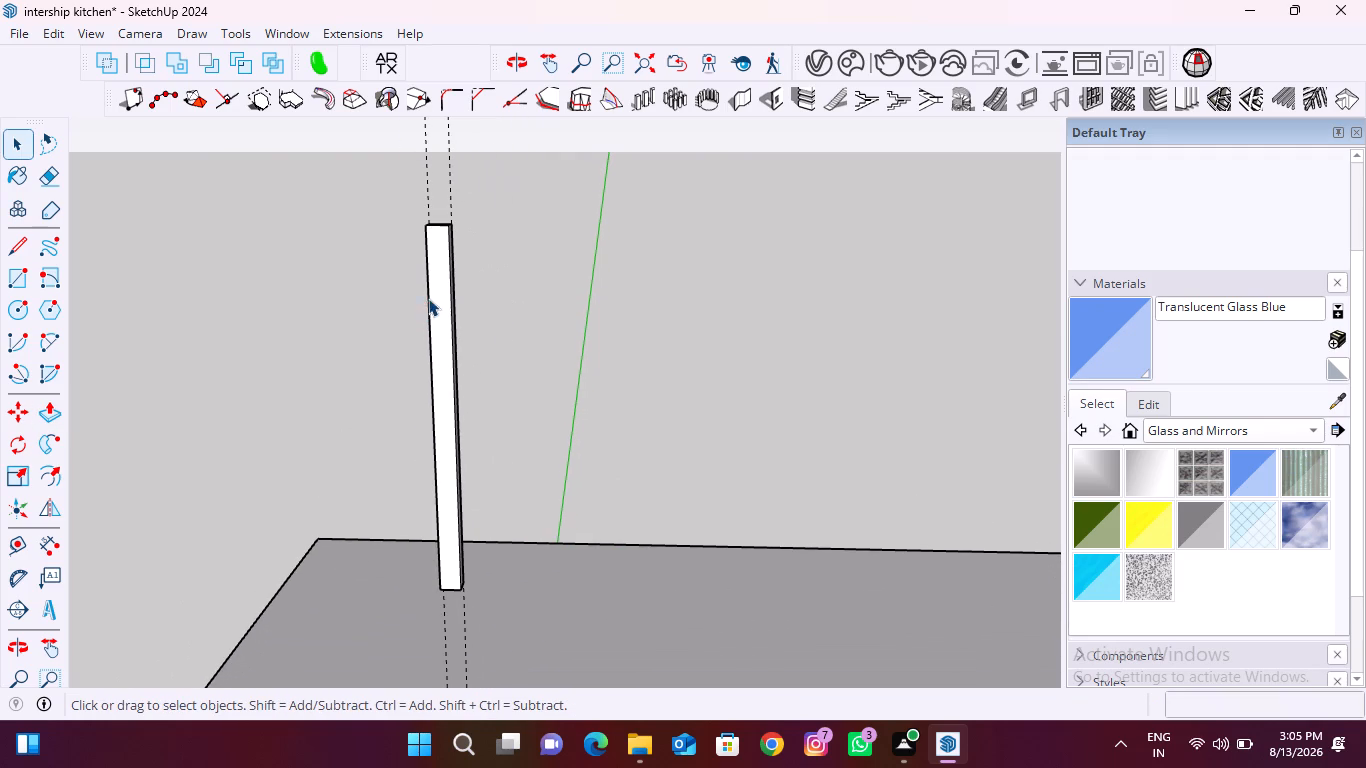
Move the whole batten straight down the blue axis until its back top corner meets the strip's top edge.
{"action": "double_click", "coordinate": [444, 268]}
{"action": "triple_click", "coordinate": [444, 268]}
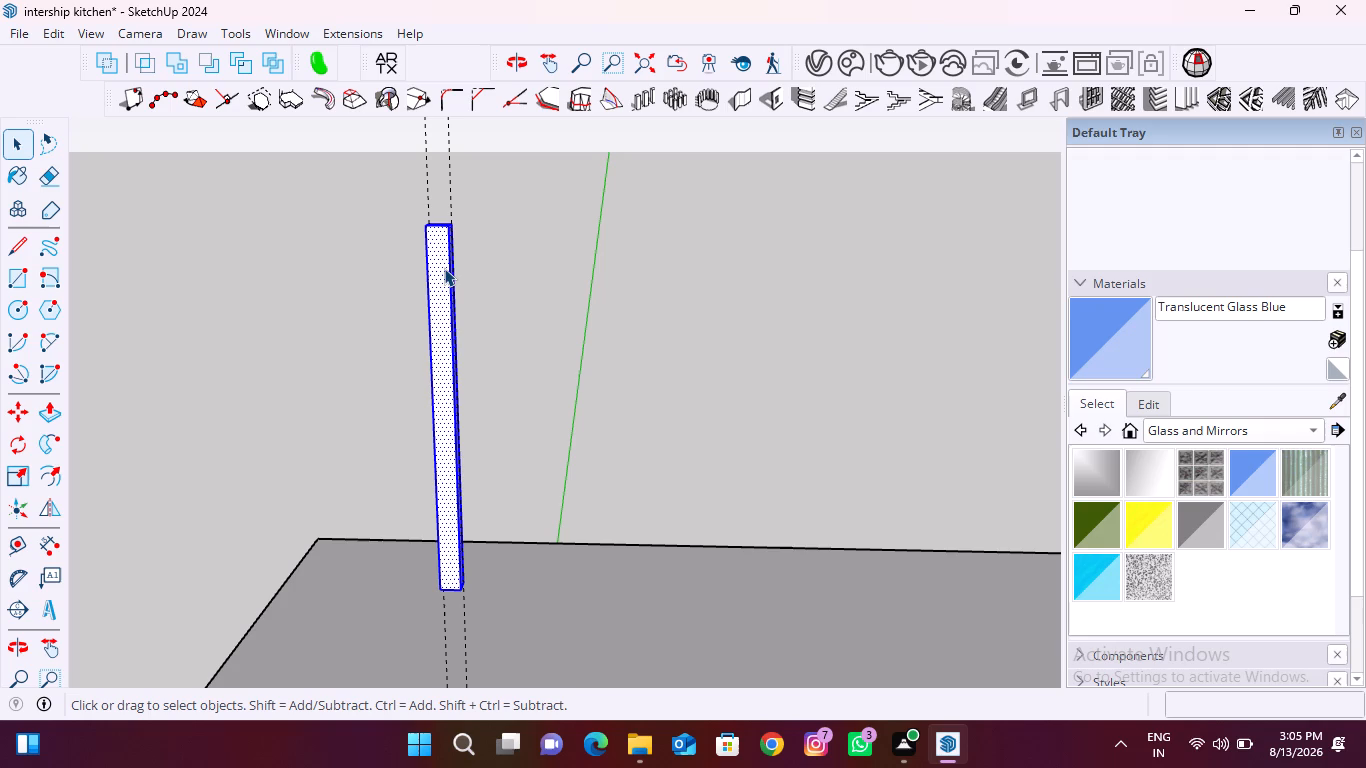
{"action": "key", "text": "m"}
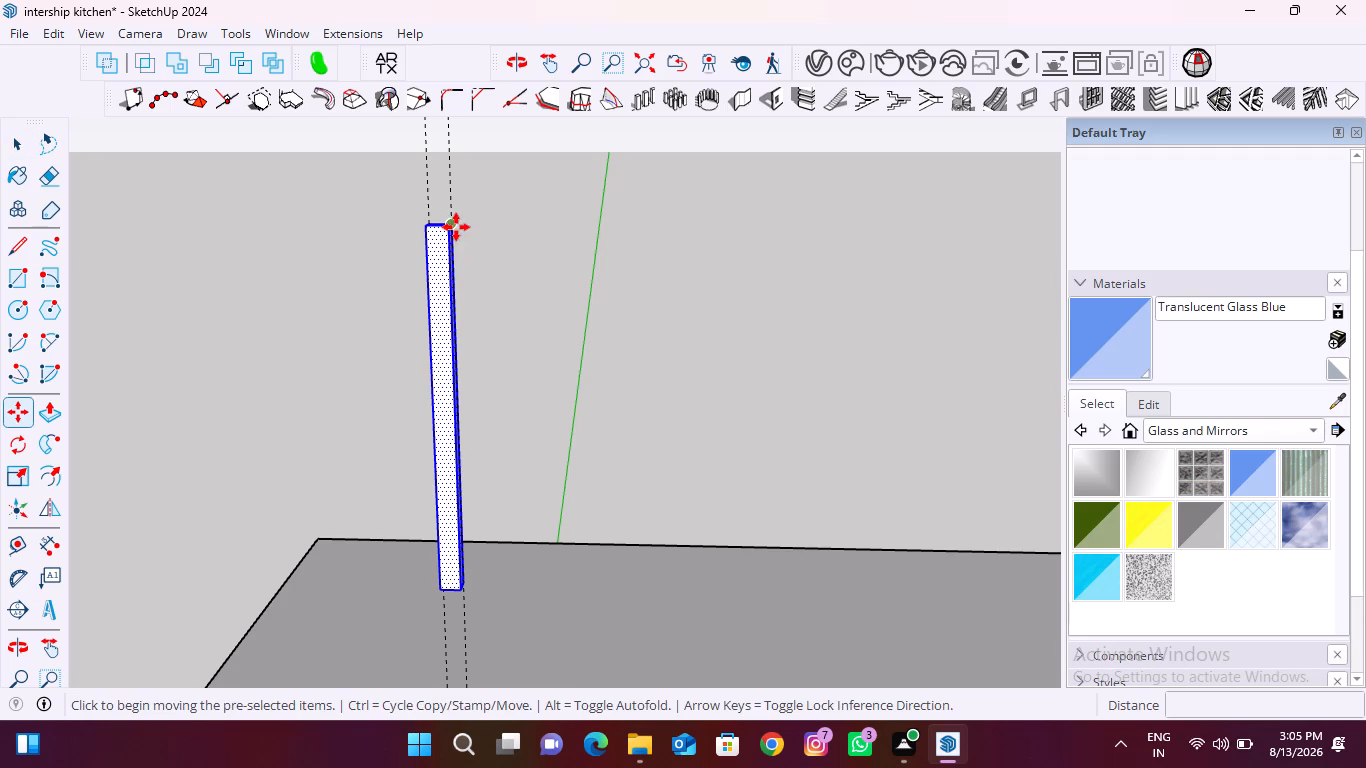
{"action": "scroll", "coordinate": [456, 226], "scroll_direction": "up", "scroll_amount": 8}
{"action": "scroll", "coordinate": [412, 226], "scroll_direction": "down", "scroll_amount": 3}
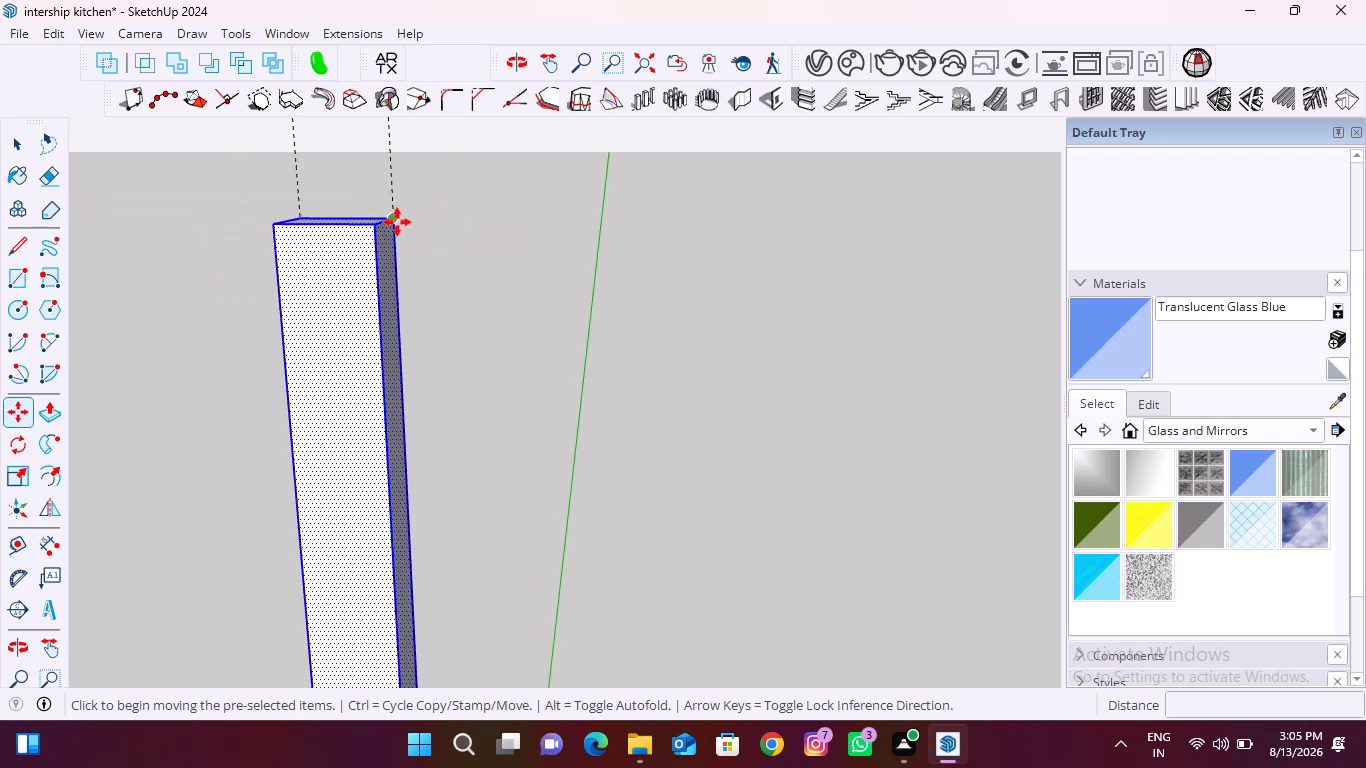
{"action": "left_click", "coordinate": [393, 221]}
{"action": "key", "text": "Up"}
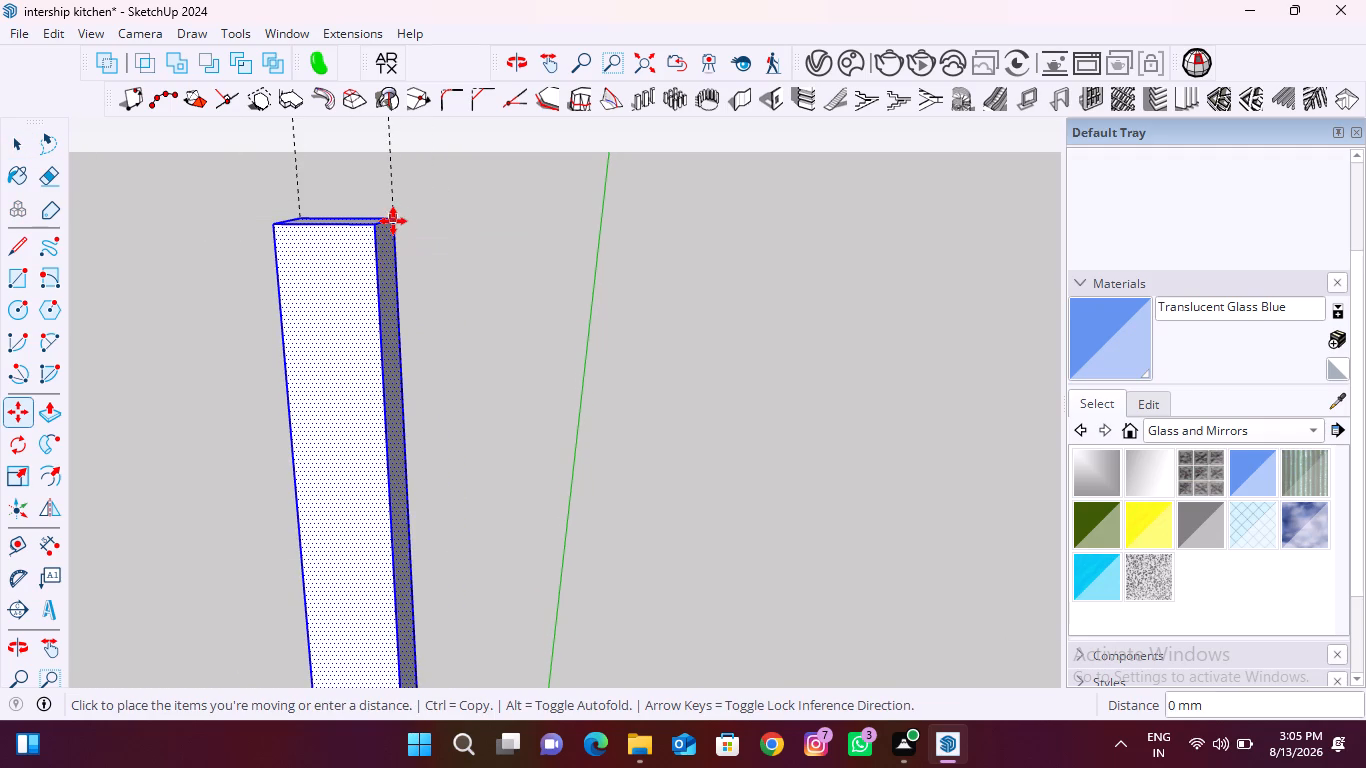
{"action": "scroll", "coordinate": [399, 218], "scroll_direction": "down", "scroll_amount": 18}
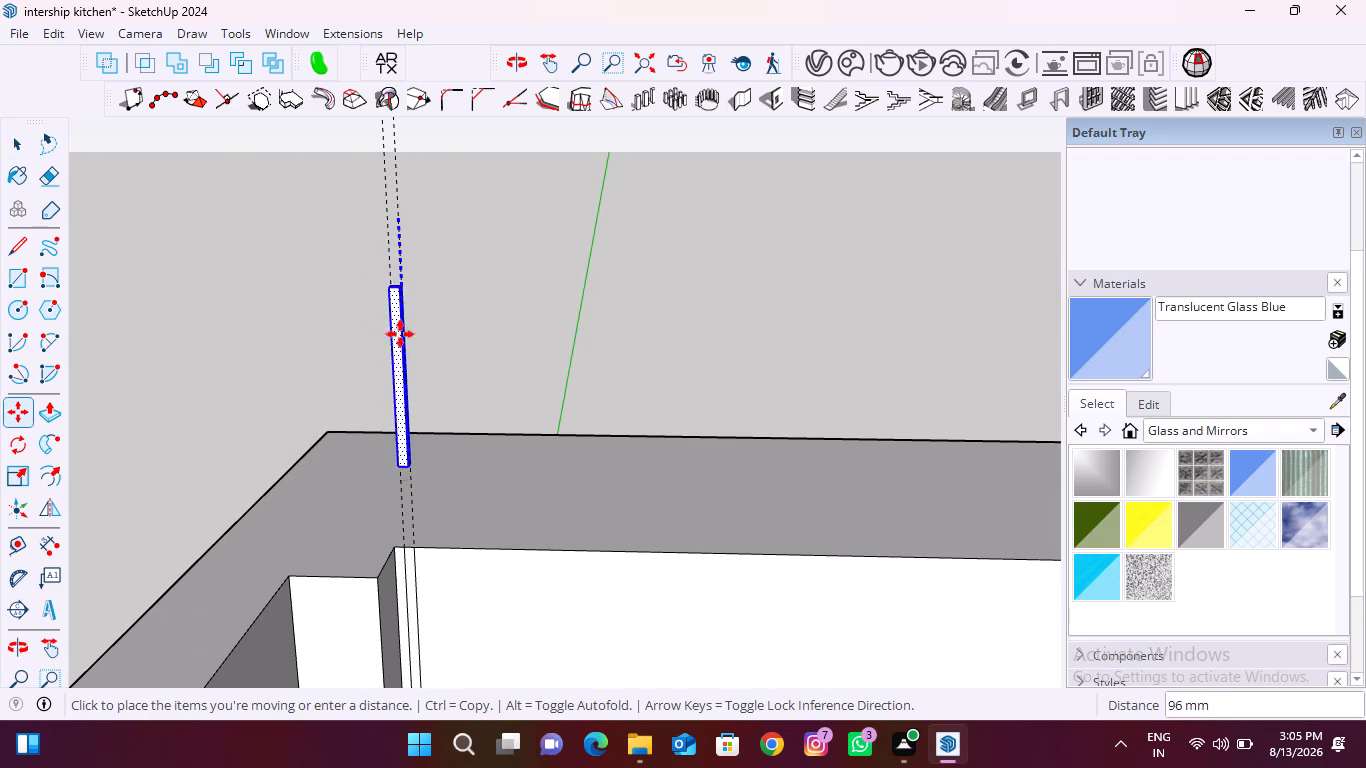
{"action": "scroll", "coordinate": [415, 552], "scroll_direction": "up", "scroll_amount": 7}
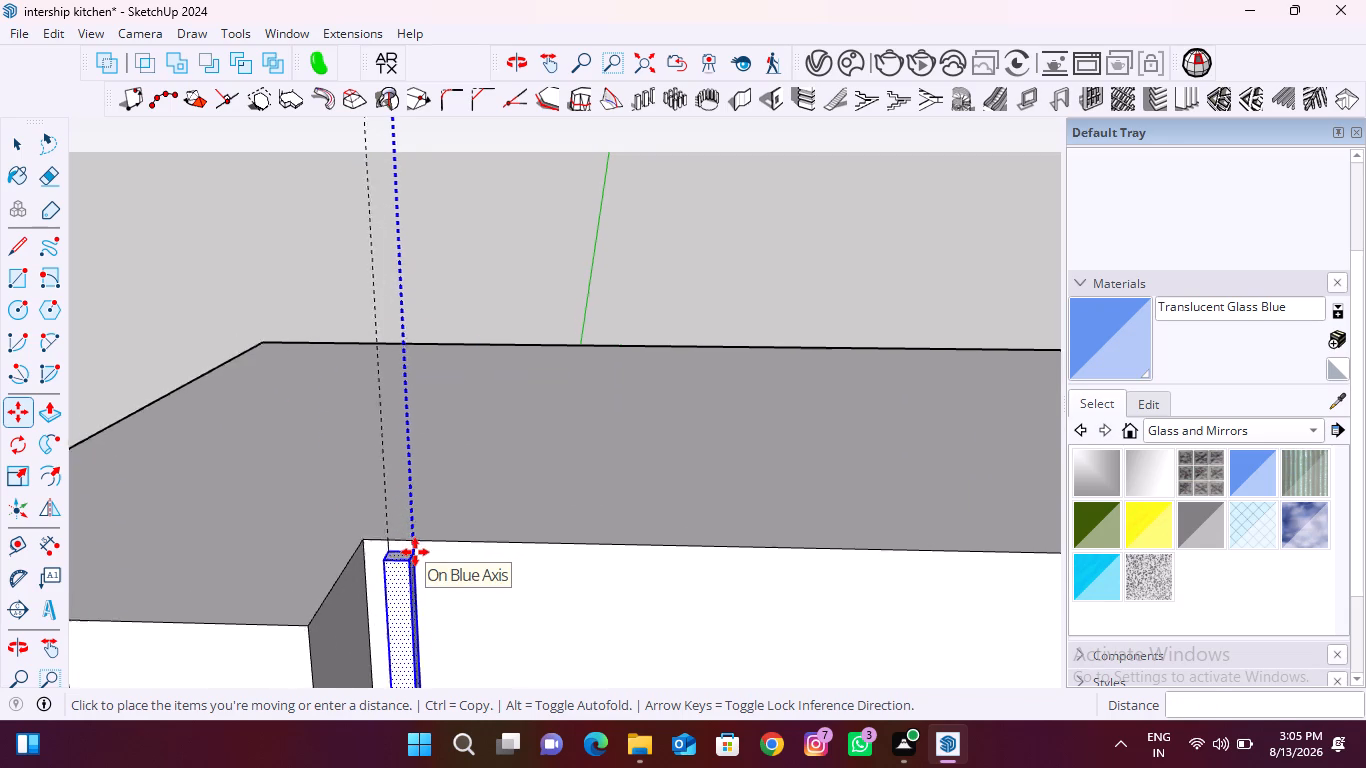
{"action": "scroll", "coordinate": [415, 552], "scroll_direction": "up", "scroll_amount": 16}
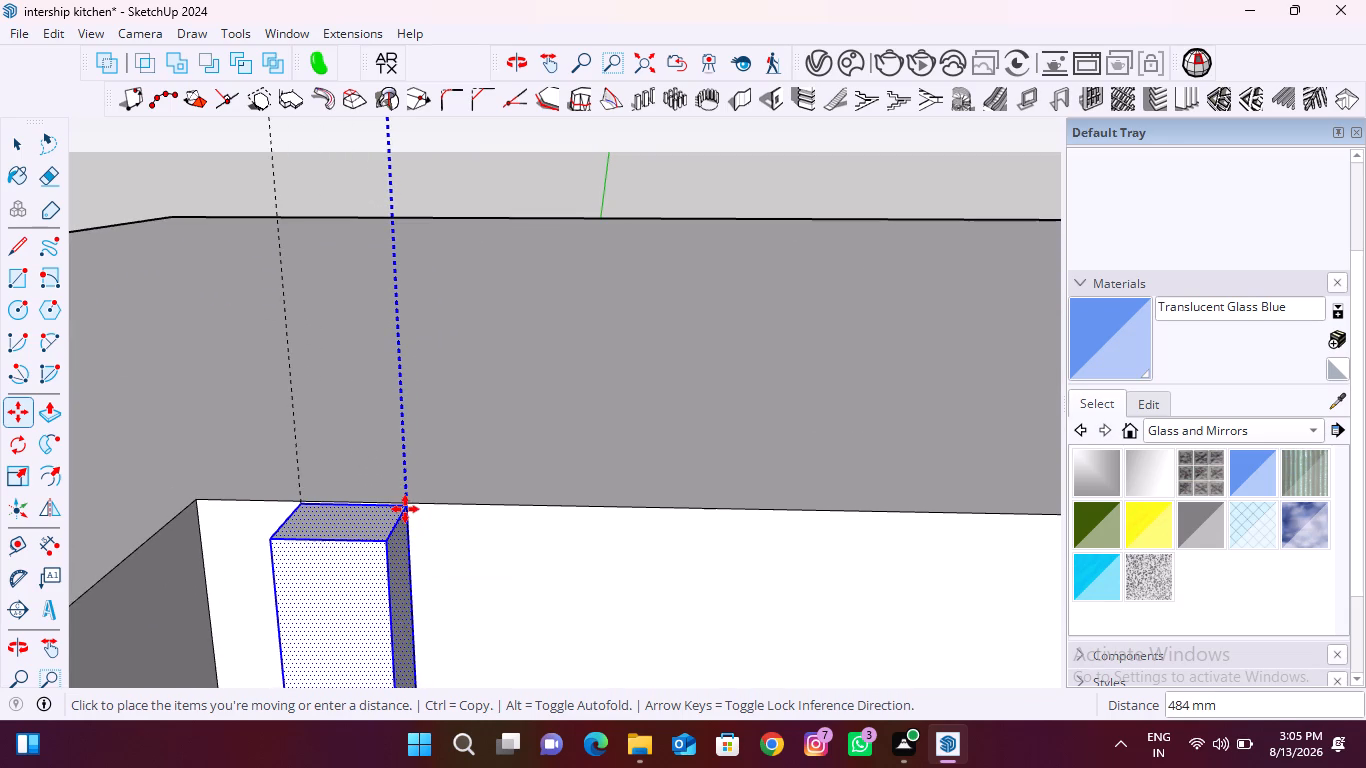
{"action": "left_click", "coordinate": [406, 503]}
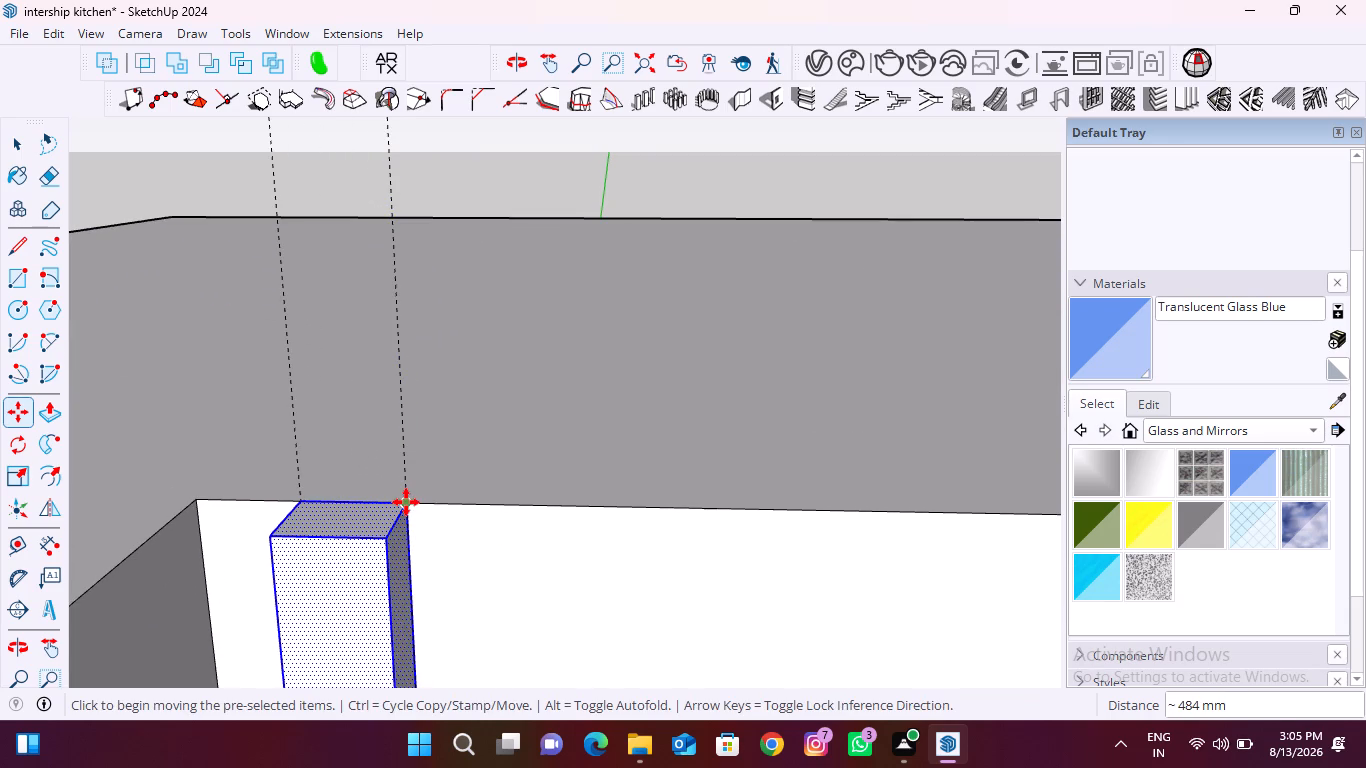
Copy the batten 30 mm along the strip's top edge, towards the glass-door cabinet.
{"action": "left_click", "coordinate": [406, 502]}
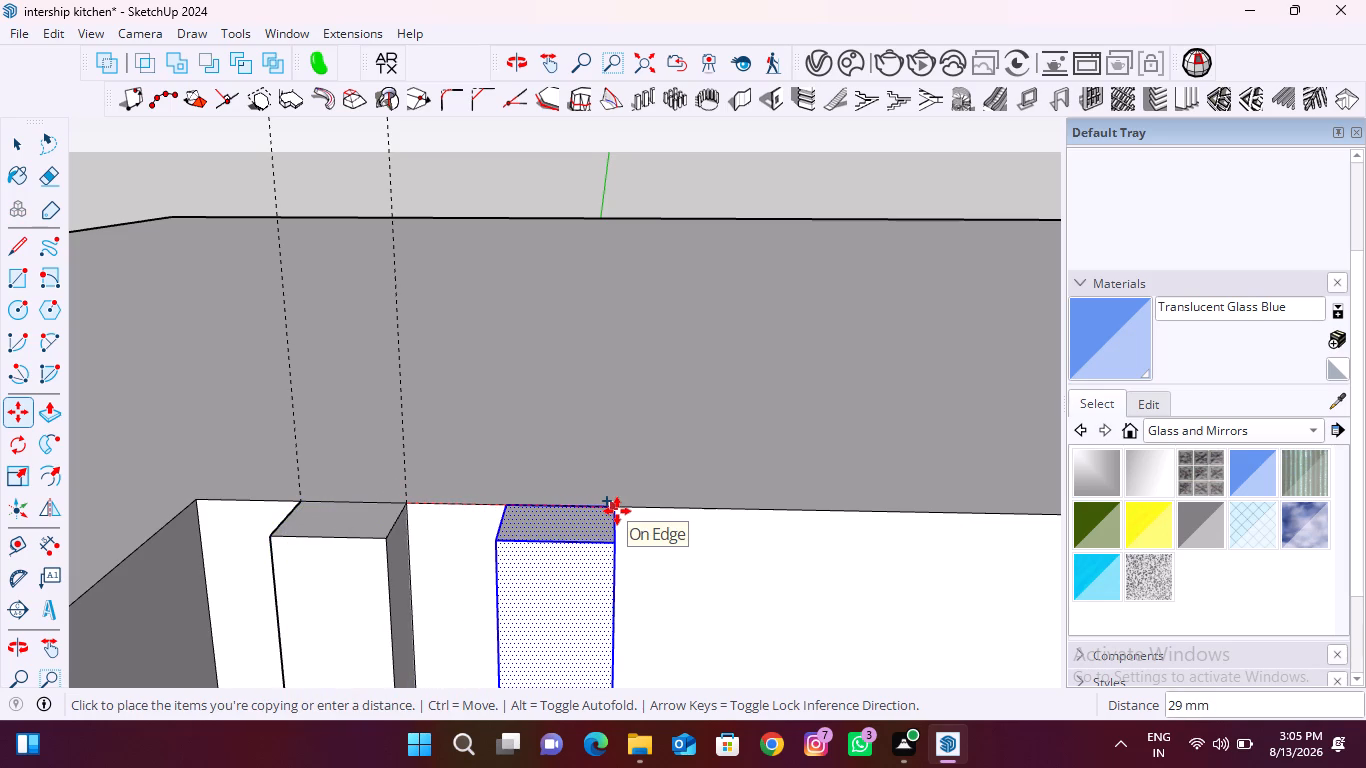
{"action": "type", "text": "30"}
{"action": "key", "text": "Return"}
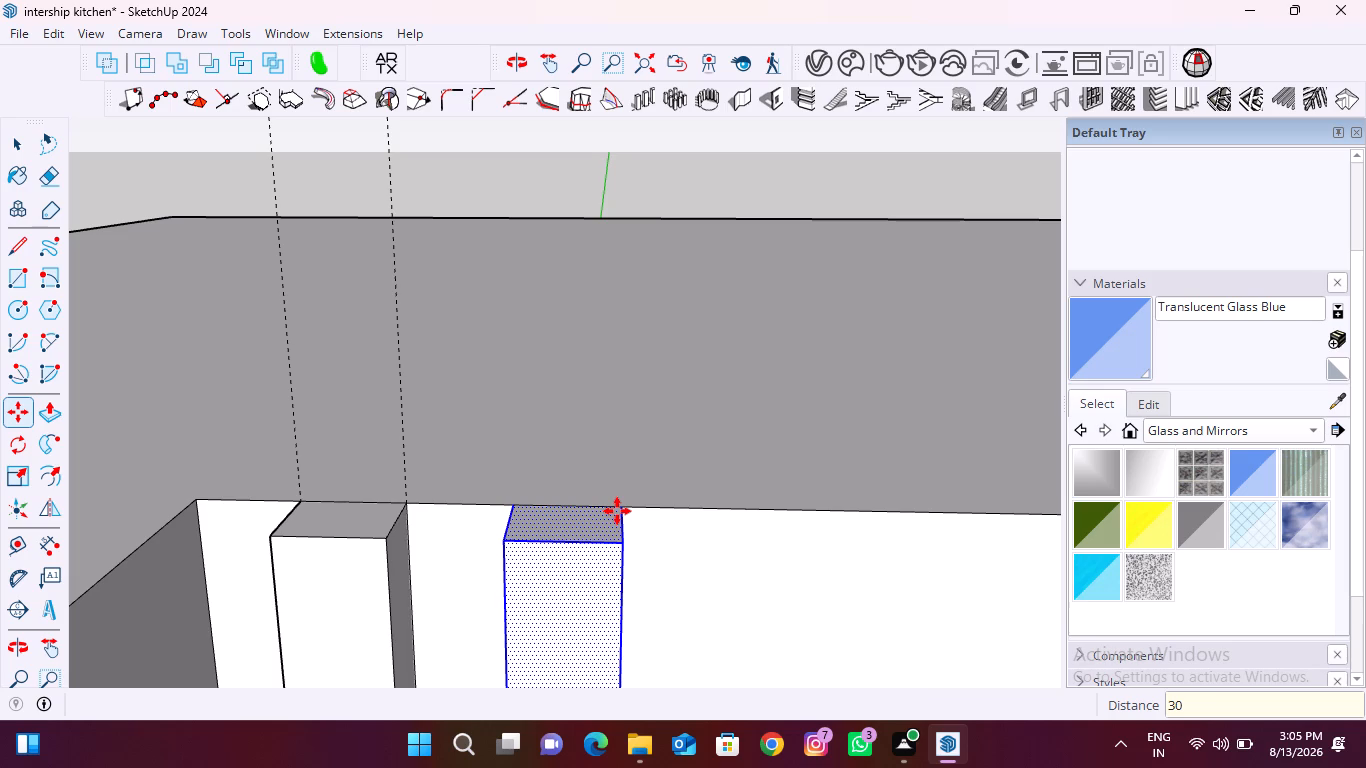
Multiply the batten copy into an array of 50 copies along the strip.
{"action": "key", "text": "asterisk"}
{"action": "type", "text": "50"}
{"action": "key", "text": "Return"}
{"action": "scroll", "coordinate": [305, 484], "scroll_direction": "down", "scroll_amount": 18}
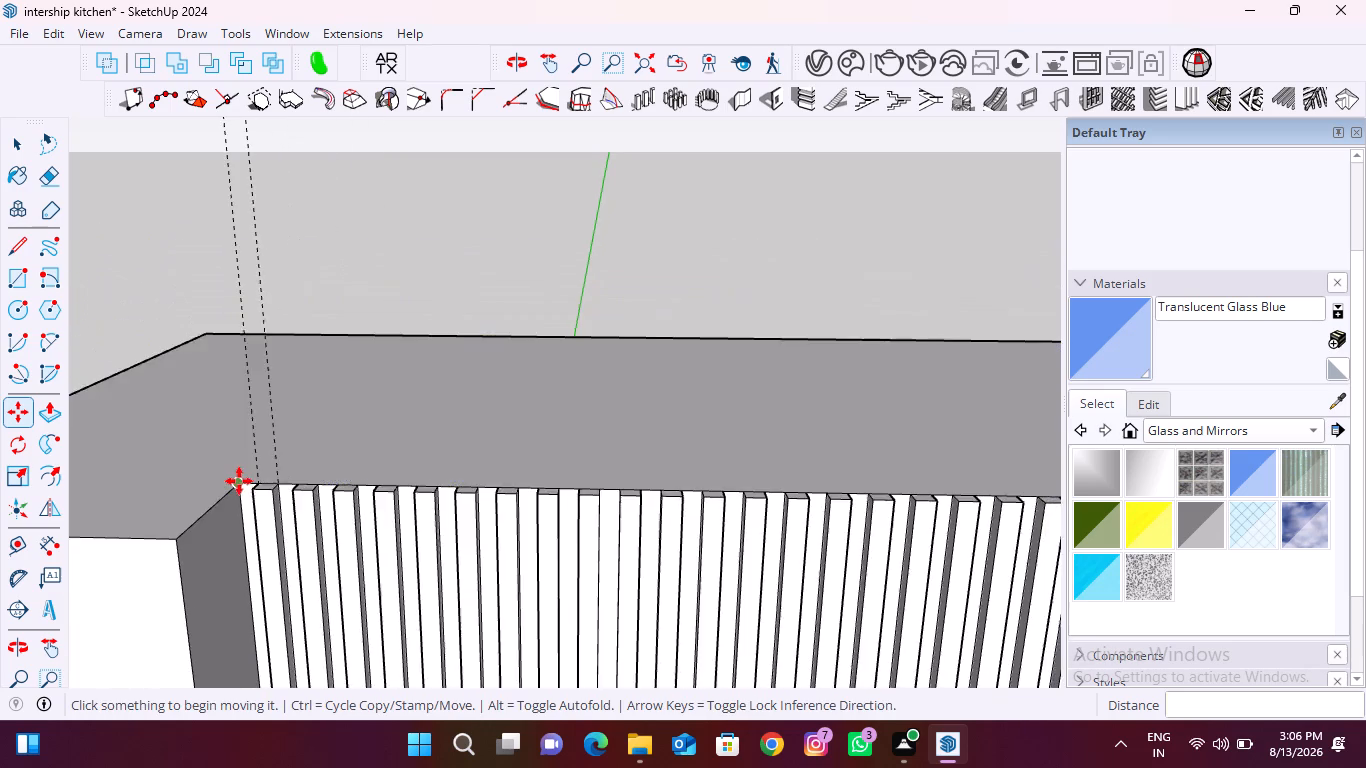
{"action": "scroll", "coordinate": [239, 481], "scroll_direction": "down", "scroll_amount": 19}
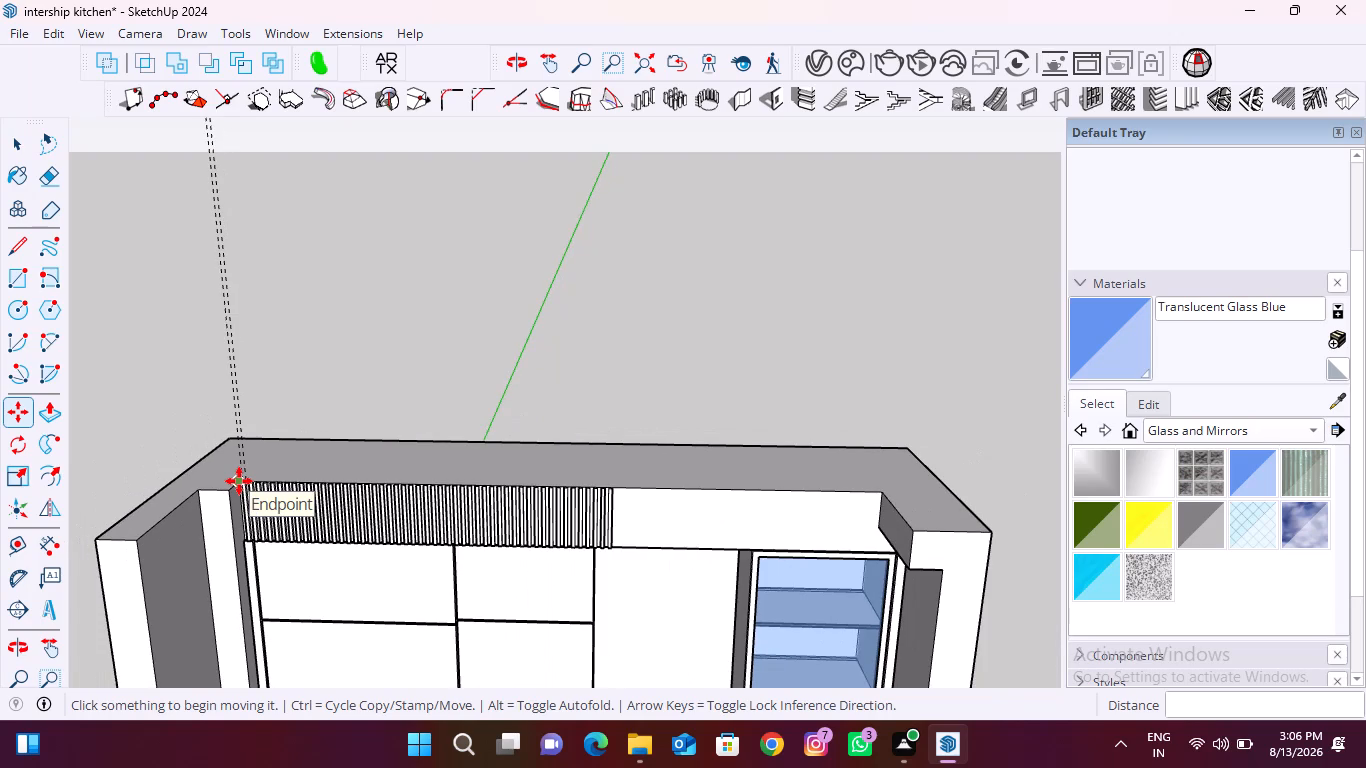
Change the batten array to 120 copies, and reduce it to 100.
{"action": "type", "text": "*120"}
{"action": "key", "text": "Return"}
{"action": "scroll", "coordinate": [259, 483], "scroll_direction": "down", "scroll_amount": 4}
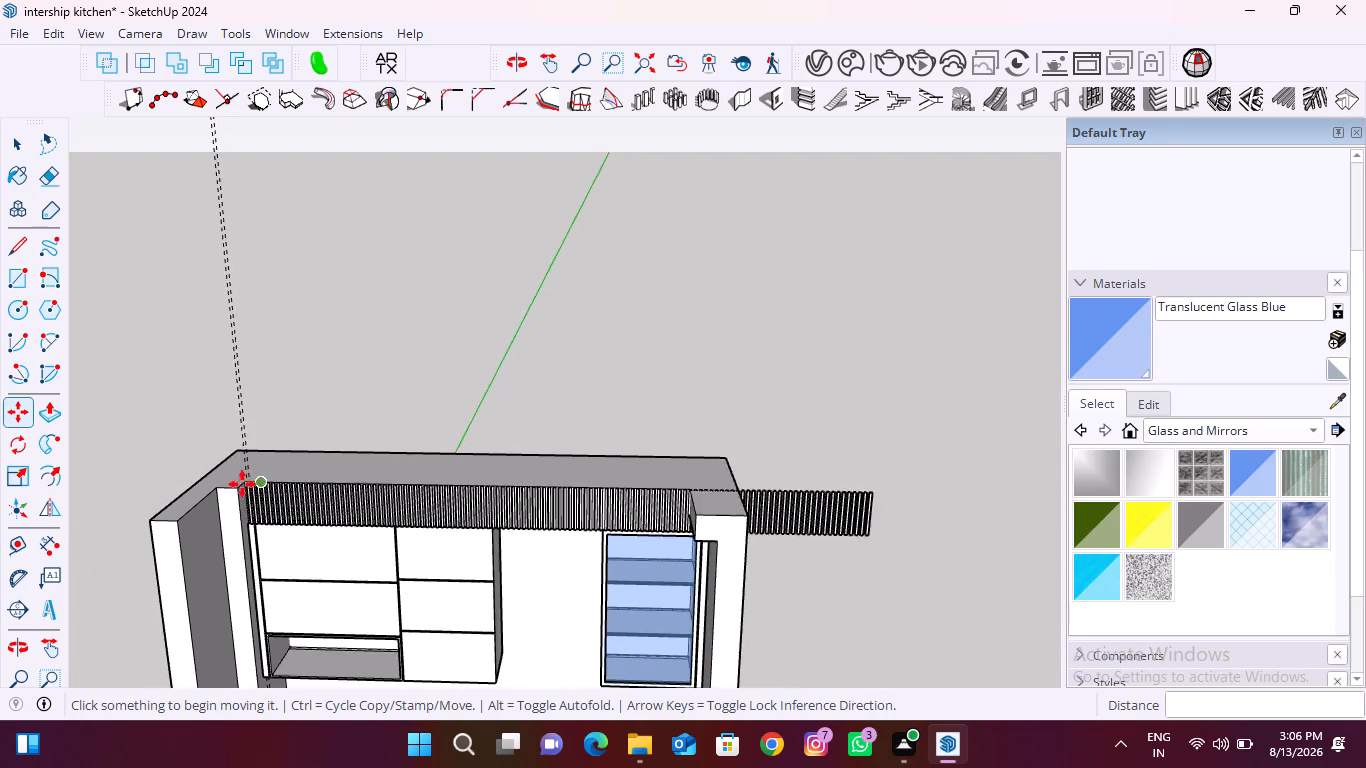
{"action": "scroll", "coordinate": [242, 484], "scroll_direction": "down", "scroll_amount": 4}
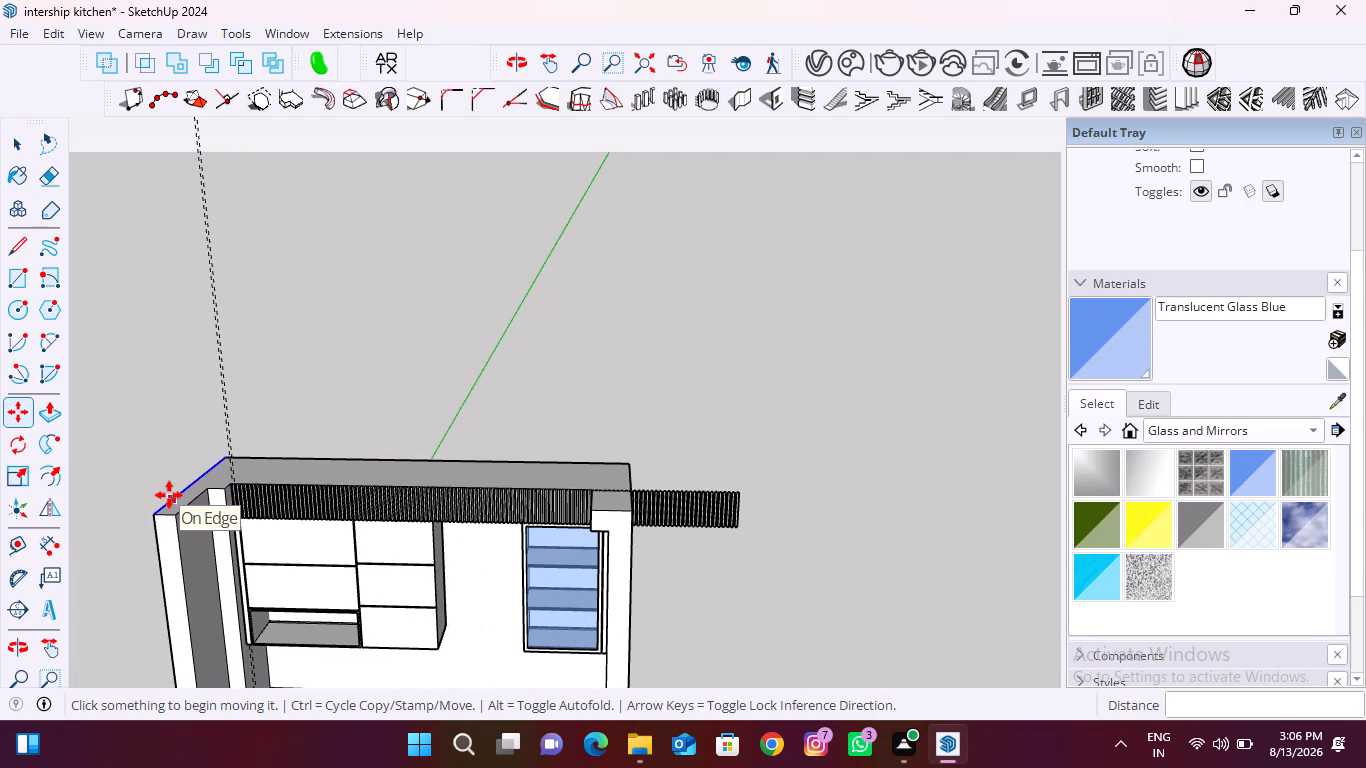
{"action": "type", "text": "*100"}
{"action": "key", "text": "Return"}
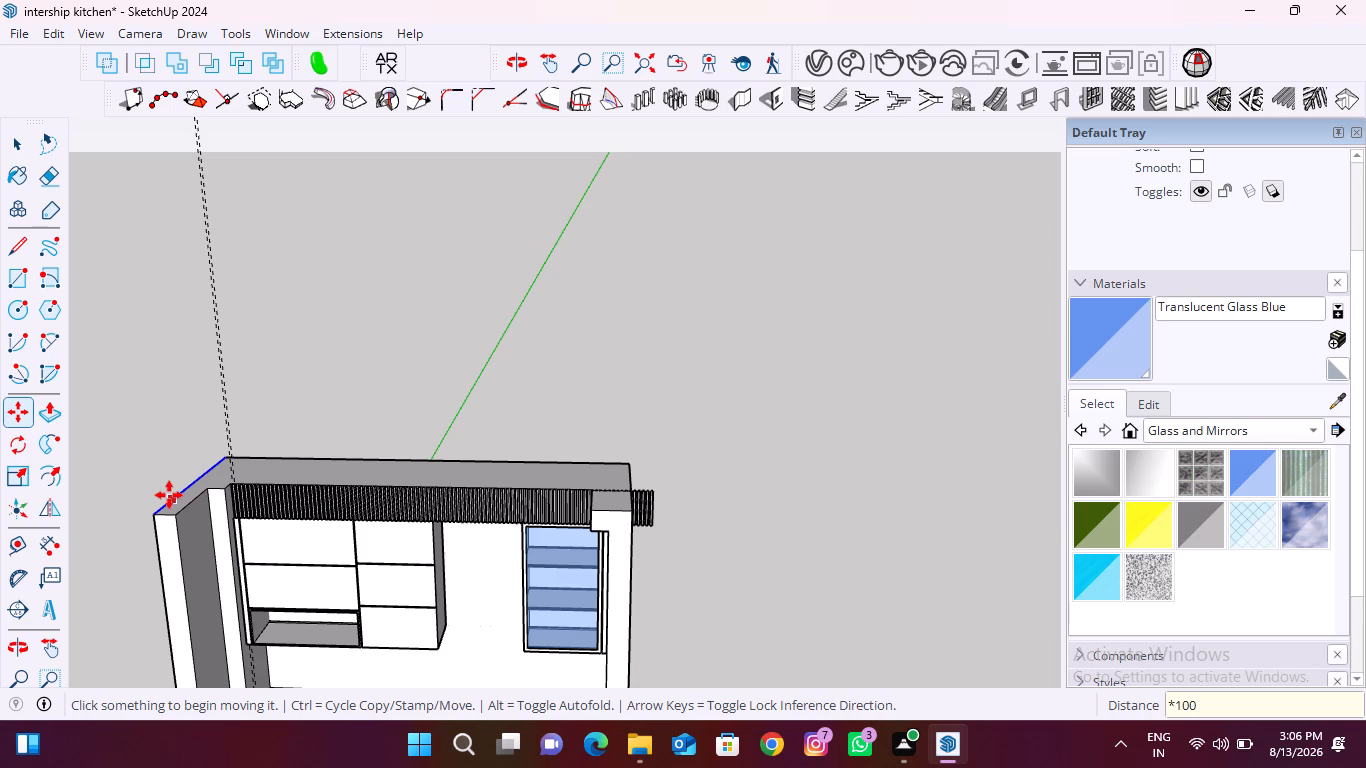
Set the batten array to 90 copies along the strip.
{"action": "type", "text": "*90"}
{"action": "key", "text": "Return"}
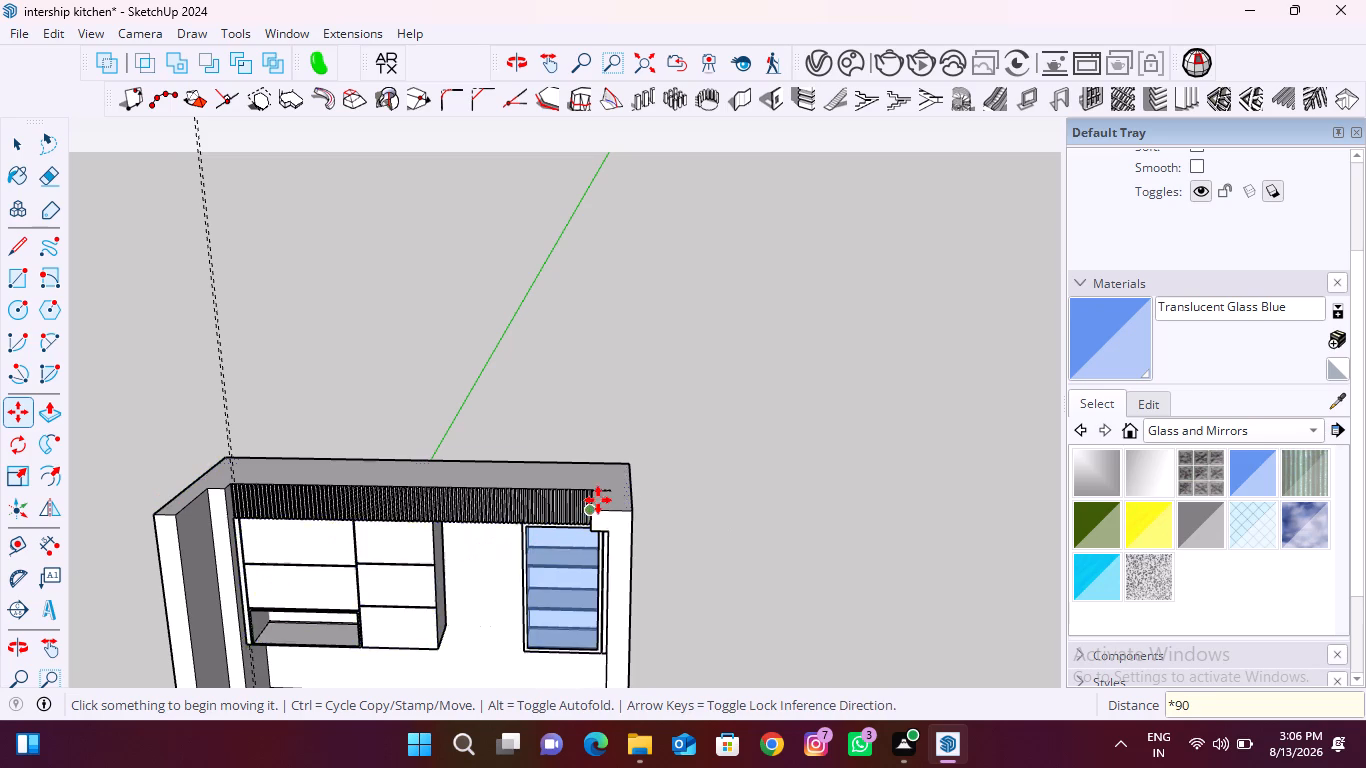
{"action": "scroll", "coordinate": [598, 500], "scroll_direction": "up", "scroll_amount": 16}
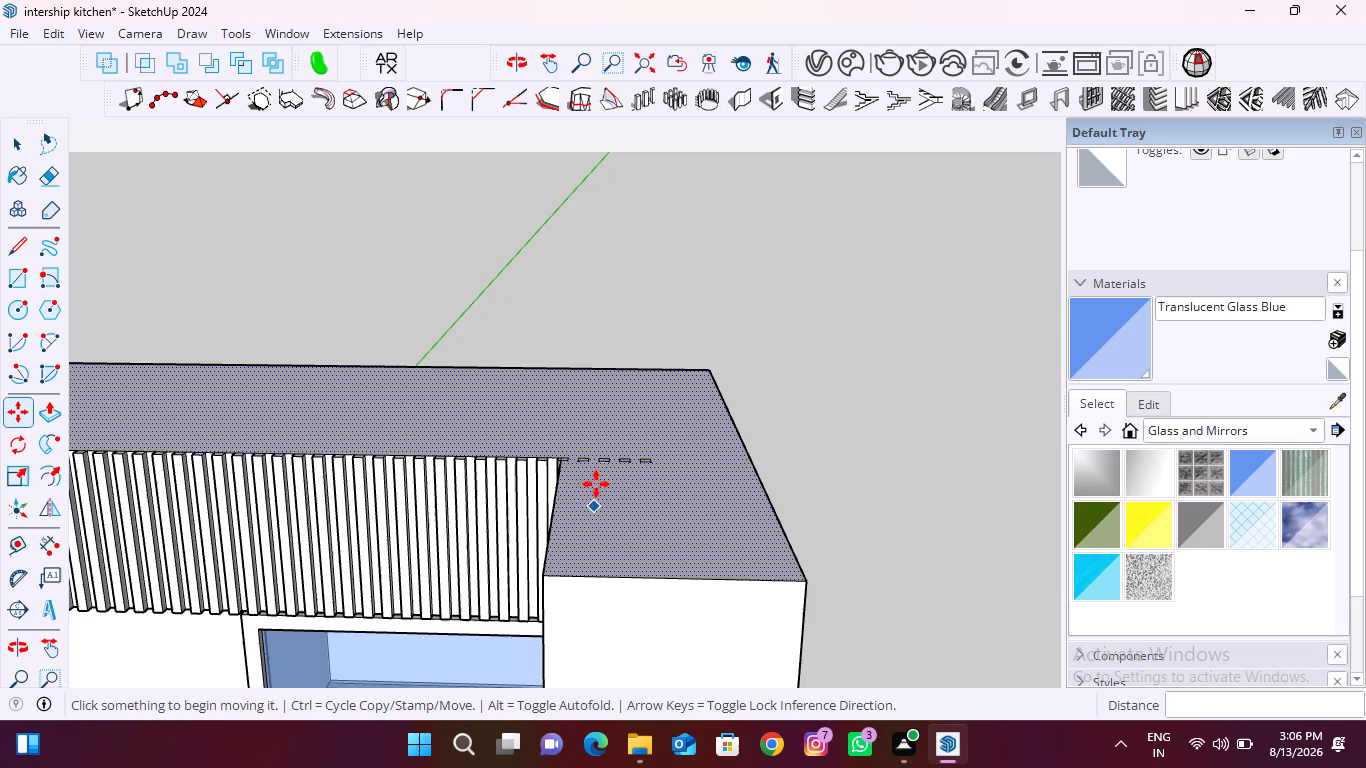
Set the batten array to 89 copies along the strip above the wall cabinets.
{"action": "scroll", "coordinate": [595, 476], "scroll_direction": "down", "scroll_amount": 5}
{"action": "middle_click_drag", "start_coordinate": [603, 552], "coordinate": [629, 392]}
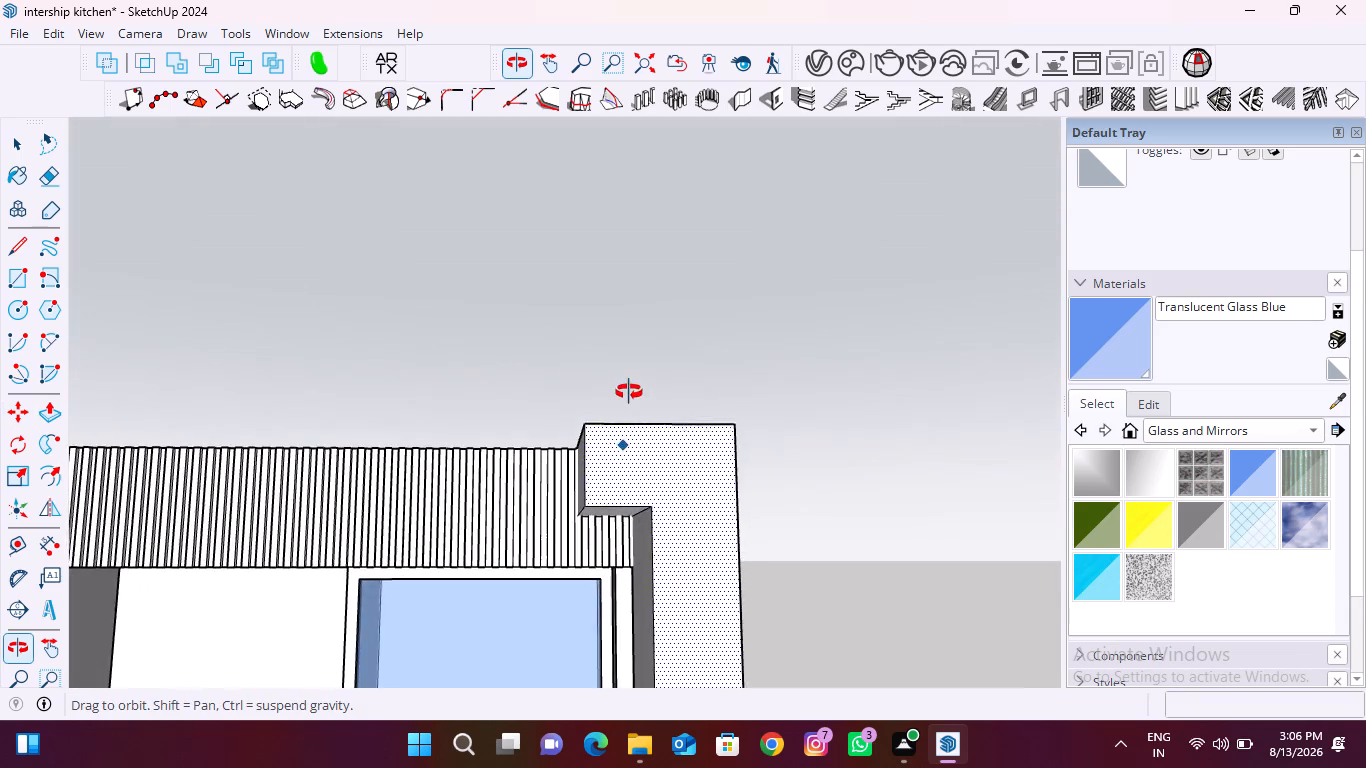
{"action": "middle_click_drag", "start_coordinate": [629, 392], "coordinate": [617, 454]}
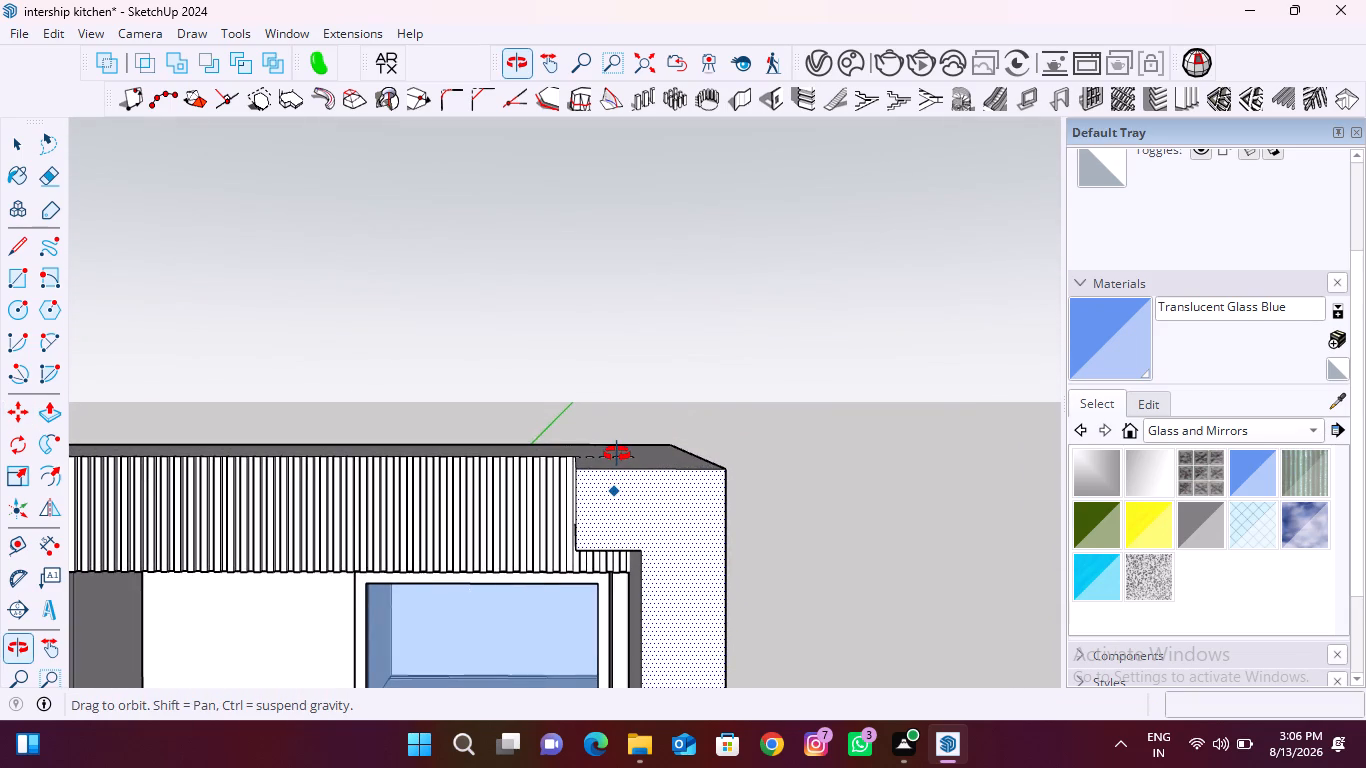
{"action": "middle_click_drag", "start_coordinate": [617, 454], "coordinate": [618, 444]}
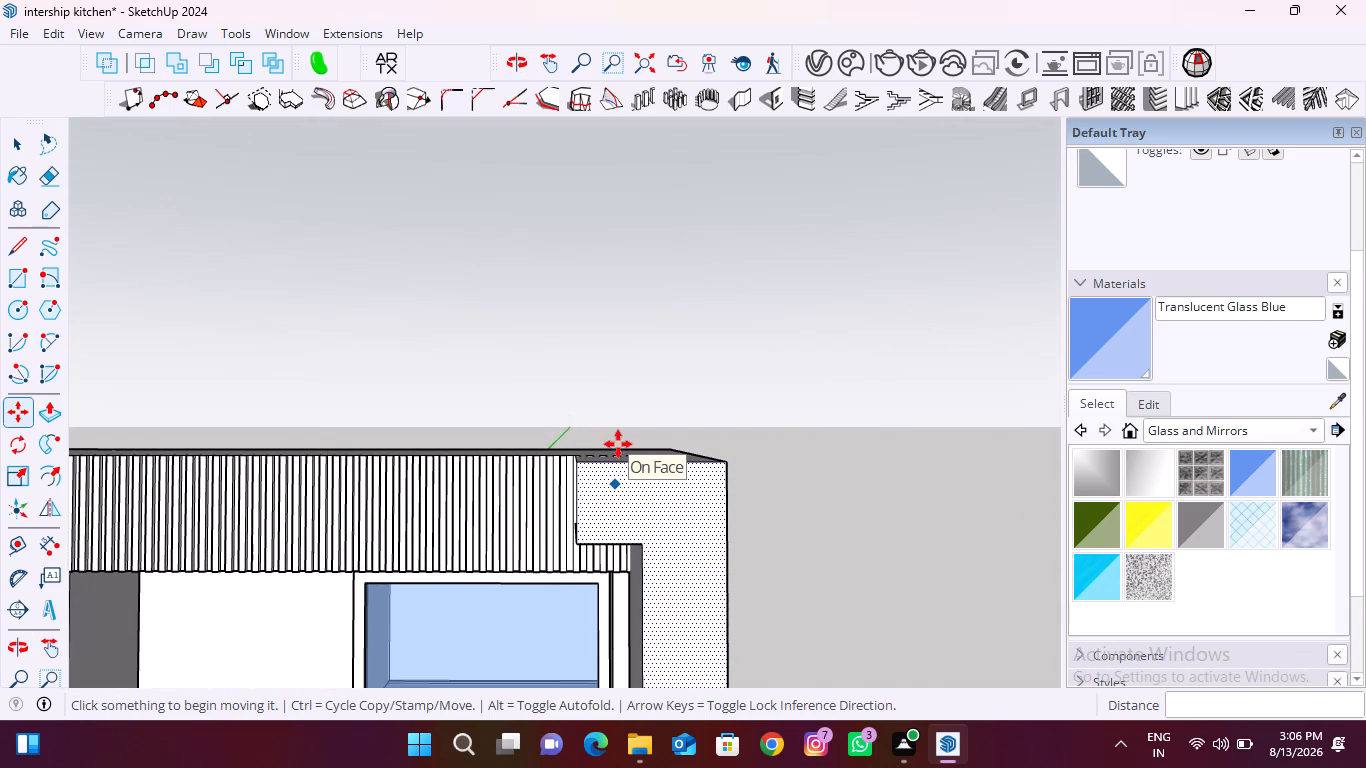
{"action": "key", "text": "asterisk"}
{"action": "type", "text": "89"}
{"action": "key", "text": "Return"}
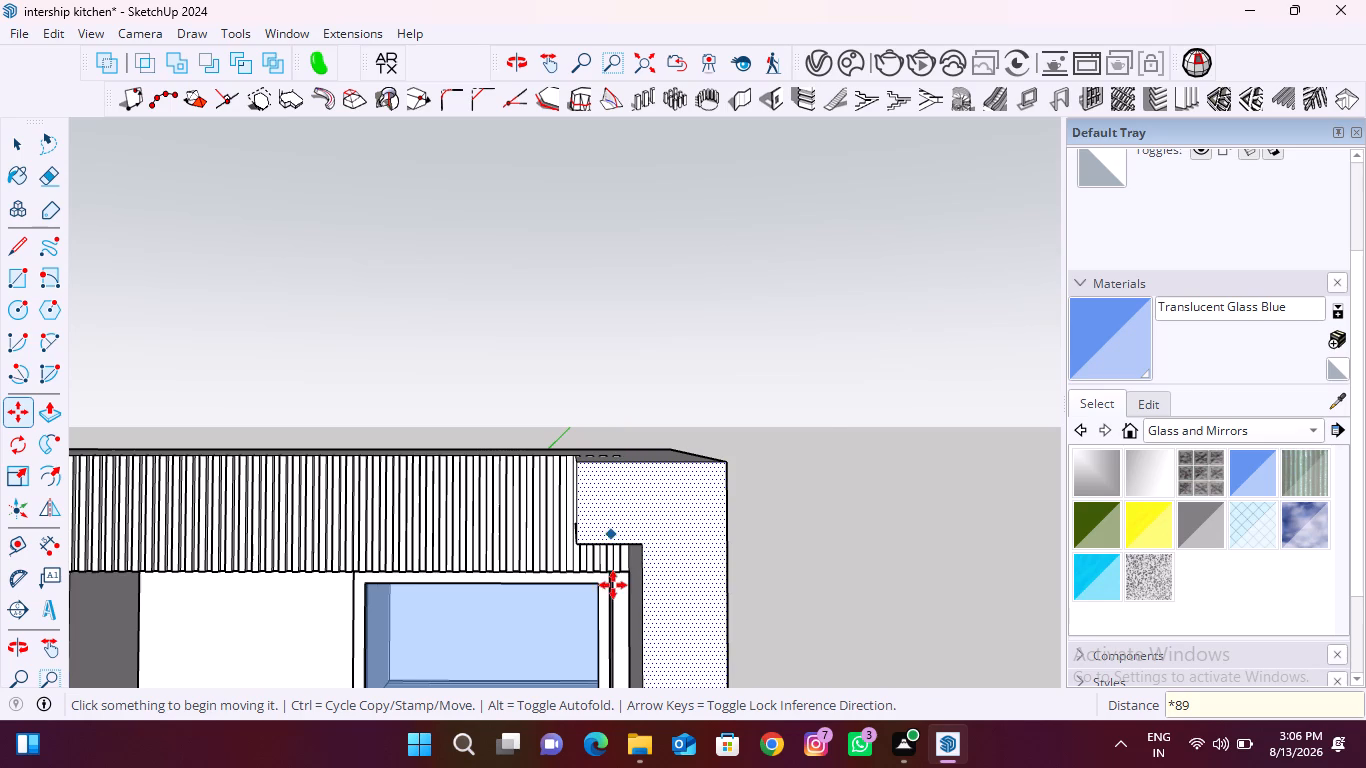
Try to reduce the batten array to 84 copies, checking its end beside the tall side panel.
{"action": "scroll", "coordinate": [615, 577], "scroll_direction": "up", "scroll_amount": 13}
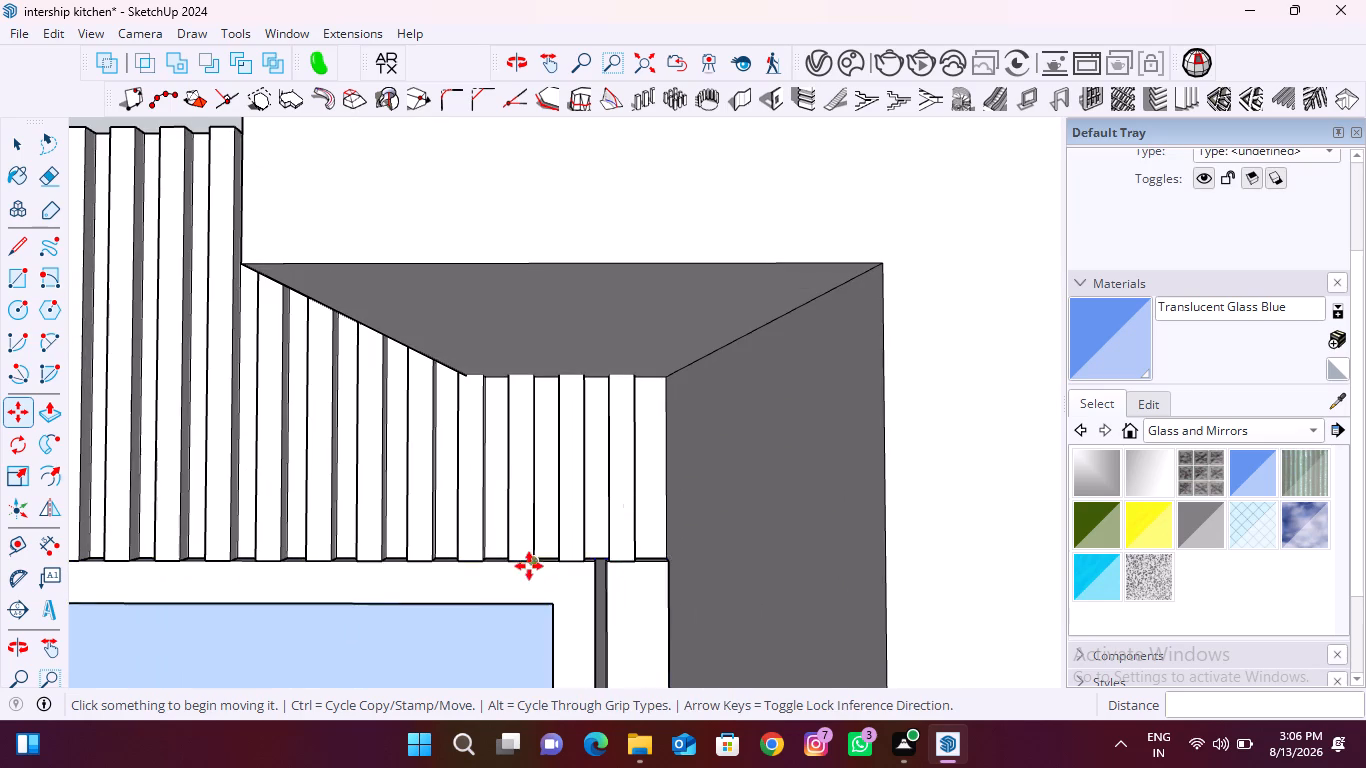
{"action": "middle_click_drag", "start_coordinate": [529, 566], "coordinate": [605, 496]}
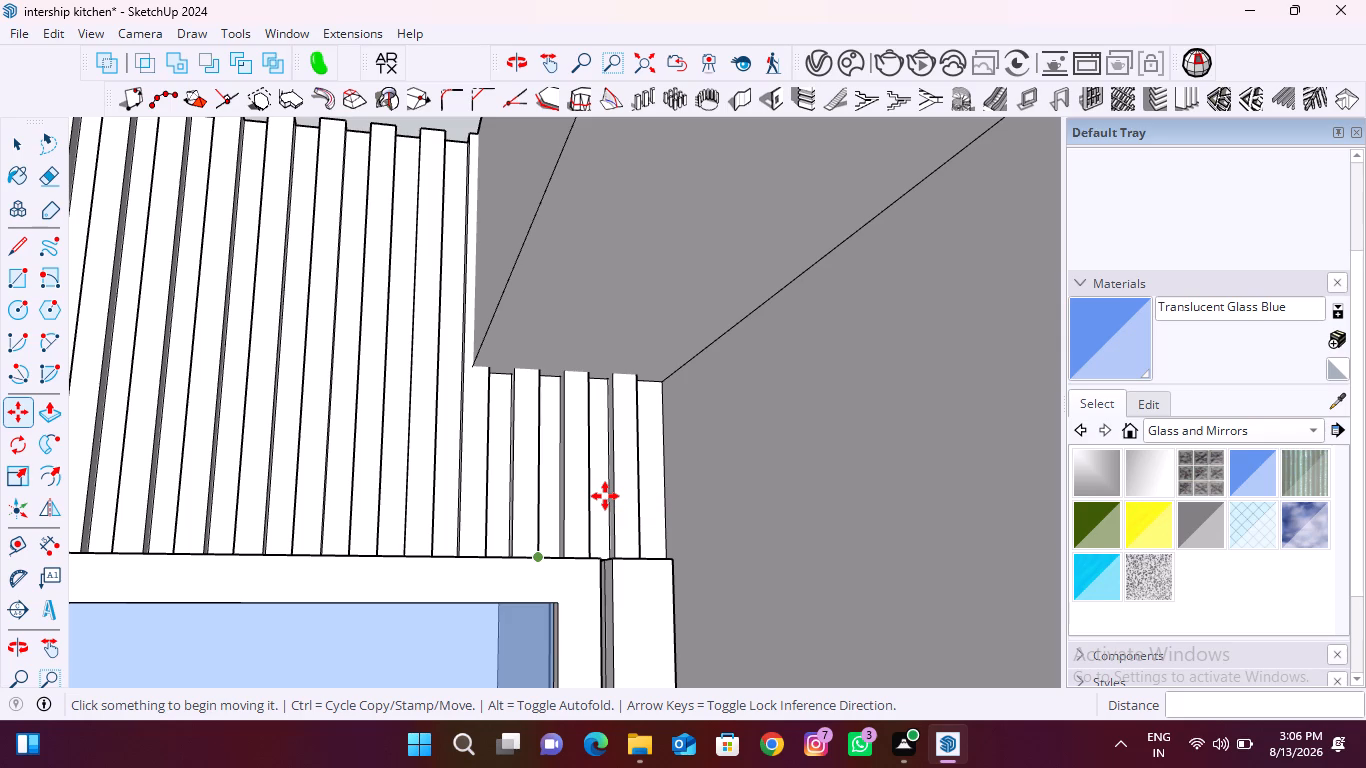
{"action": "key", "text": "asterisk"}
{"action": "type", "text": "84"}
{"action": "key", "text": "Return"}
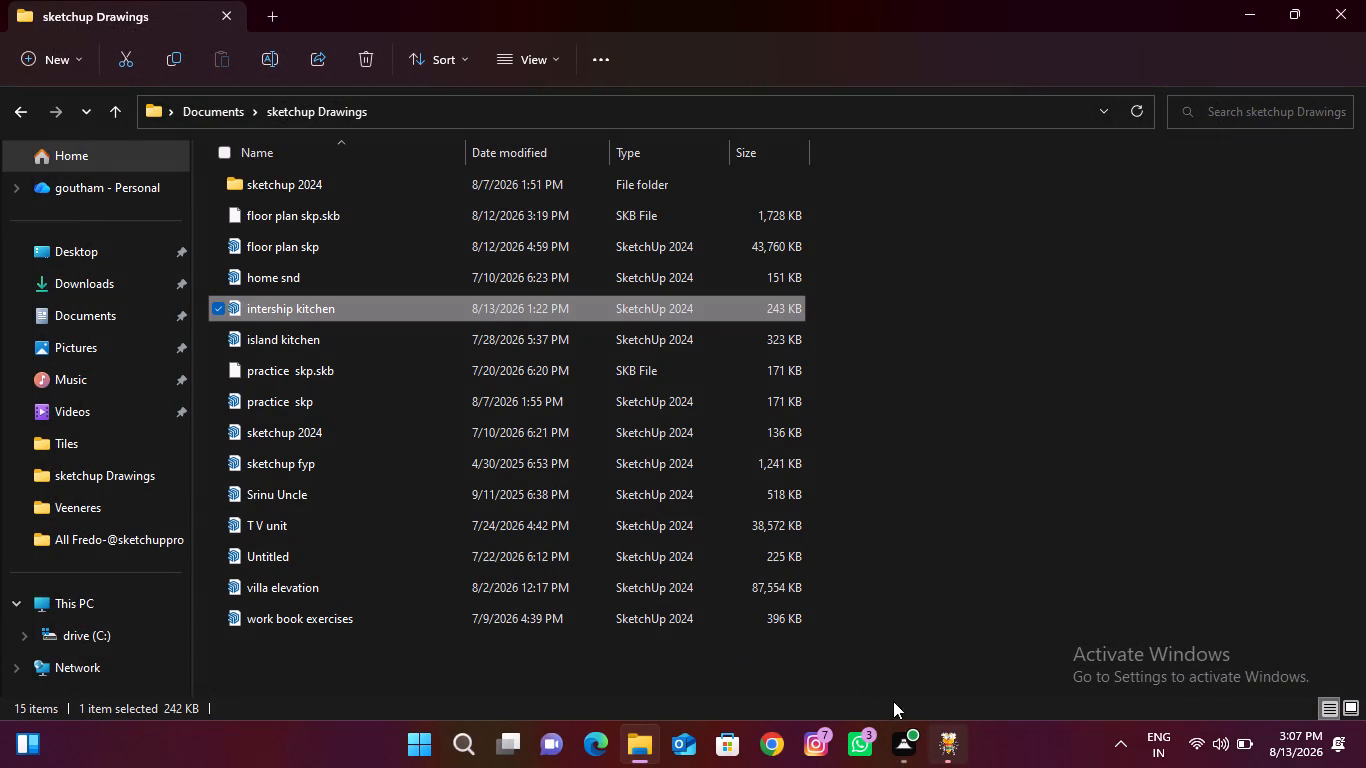
Bring up the crash report utility and dismiss its gBsSndRpt64 usage dialog.
{"action": "left_click", "coordinate": [945, 750]}
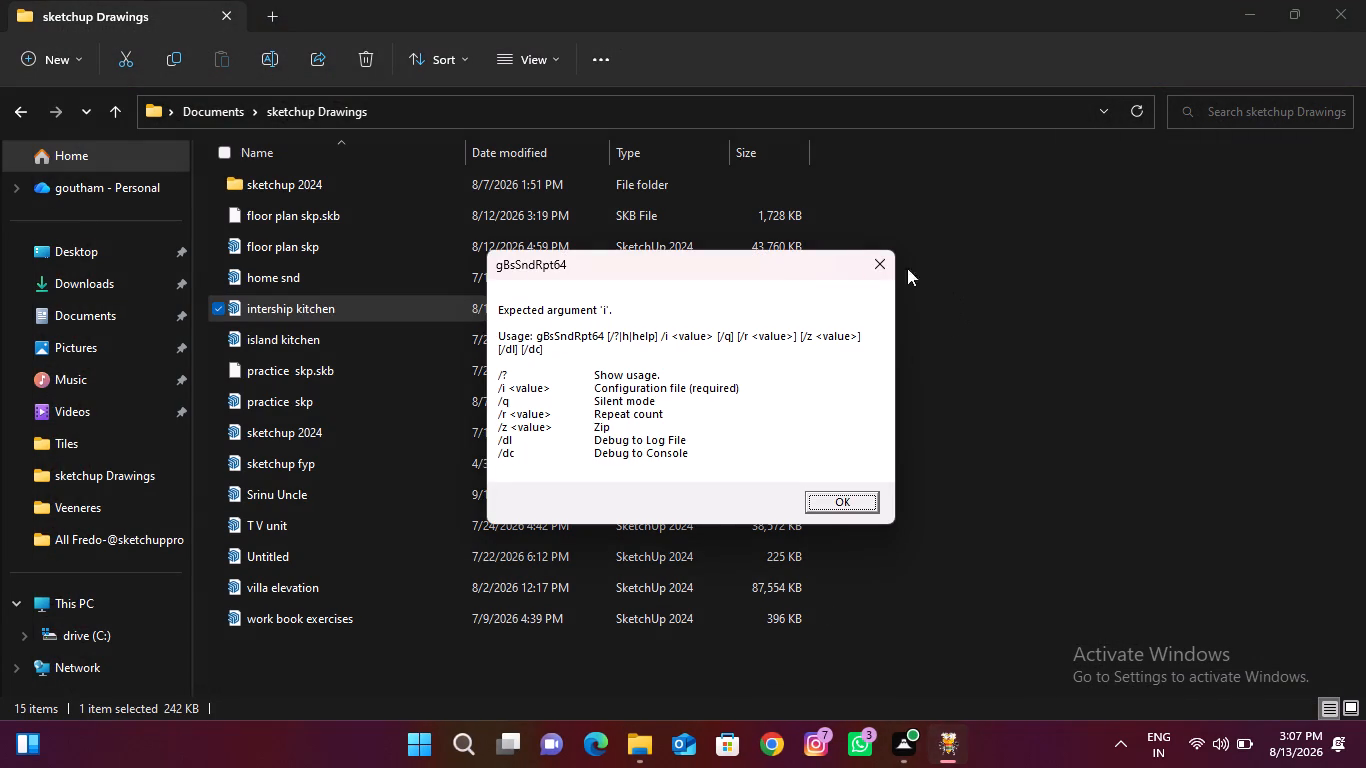
{"action": "left_click", "coordinate": [881, 251]}
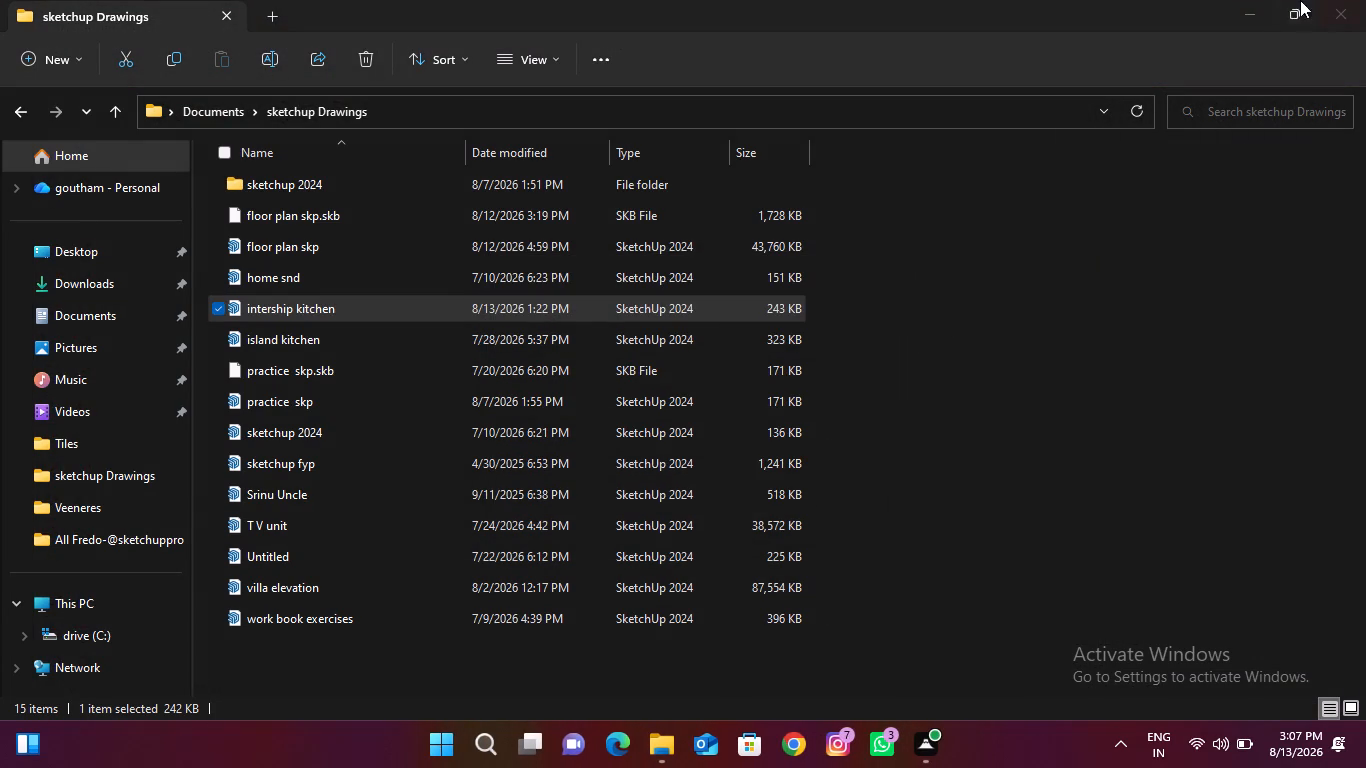
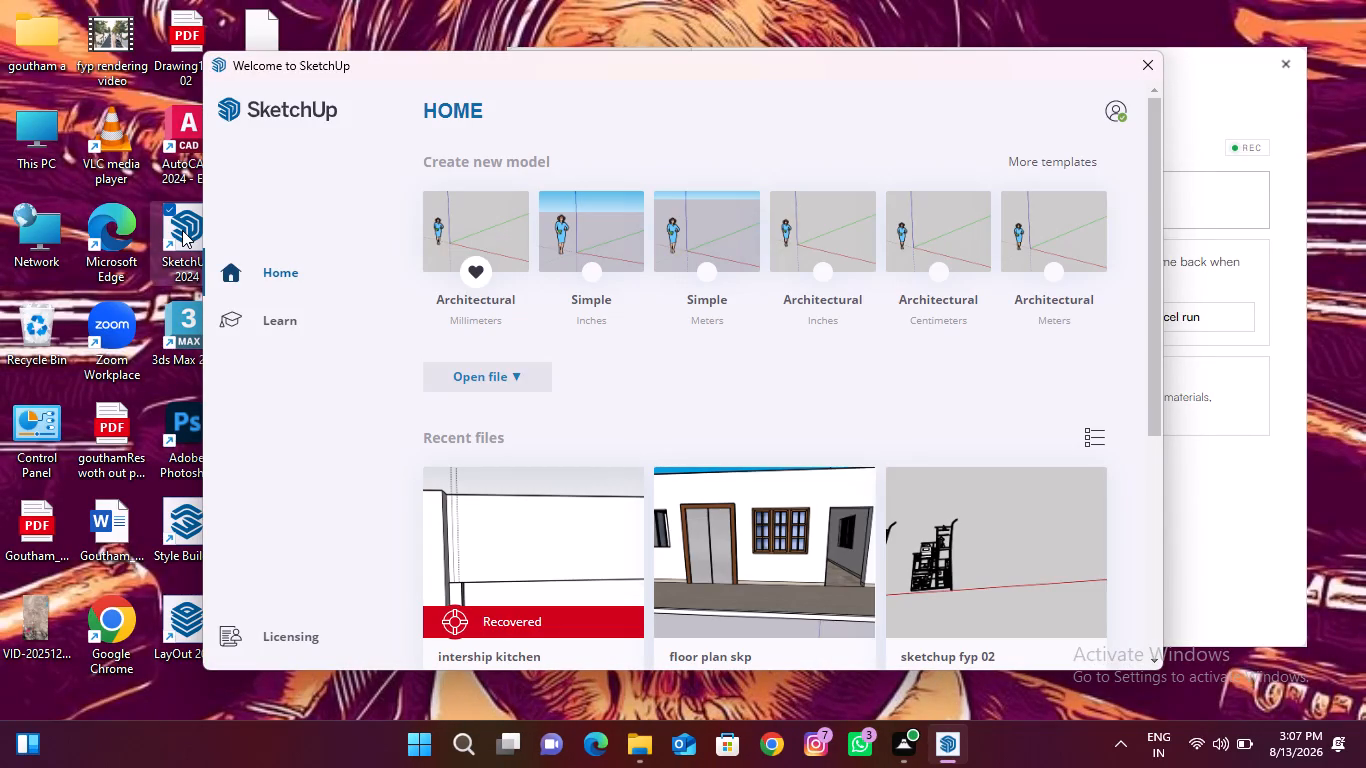
Open the intership kitchen model marked Recovered from the recent files.
{"action": "left_click", "coordinate": [530, 516]}
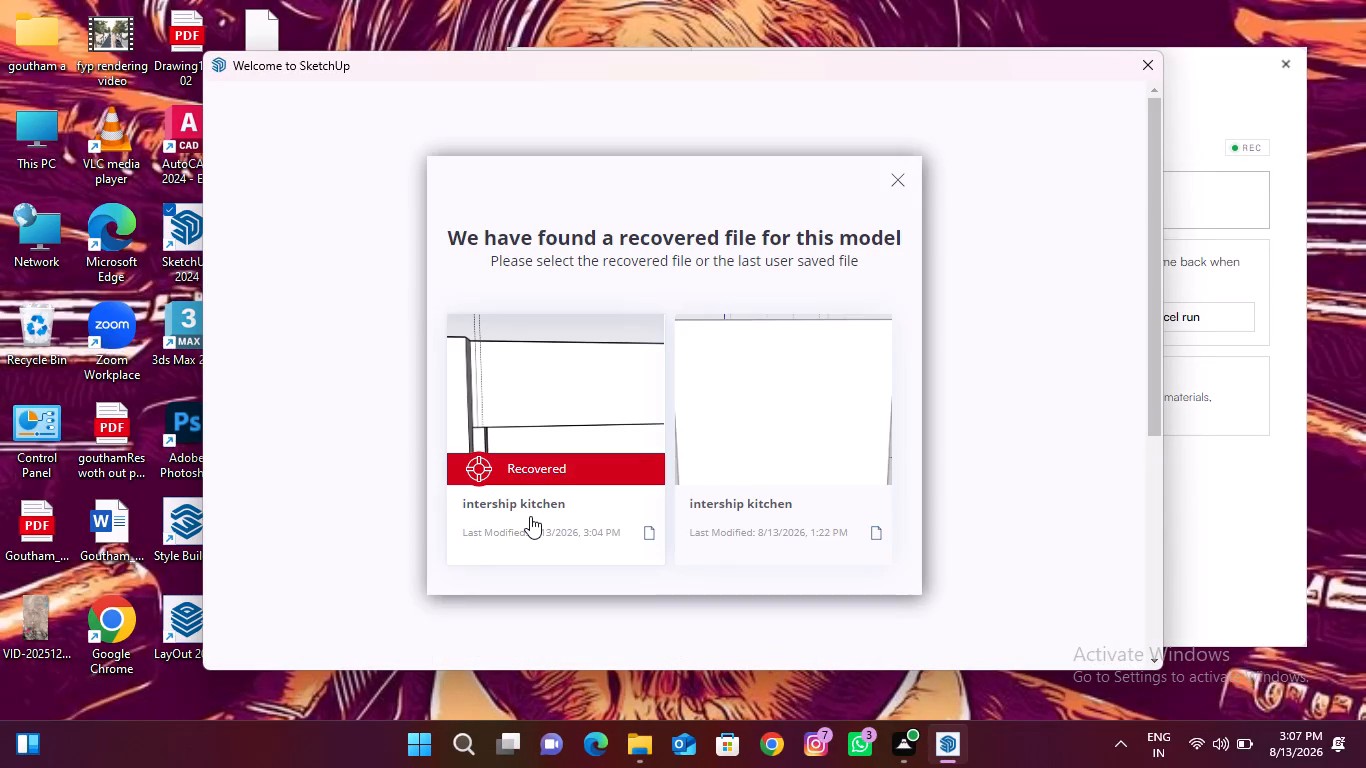
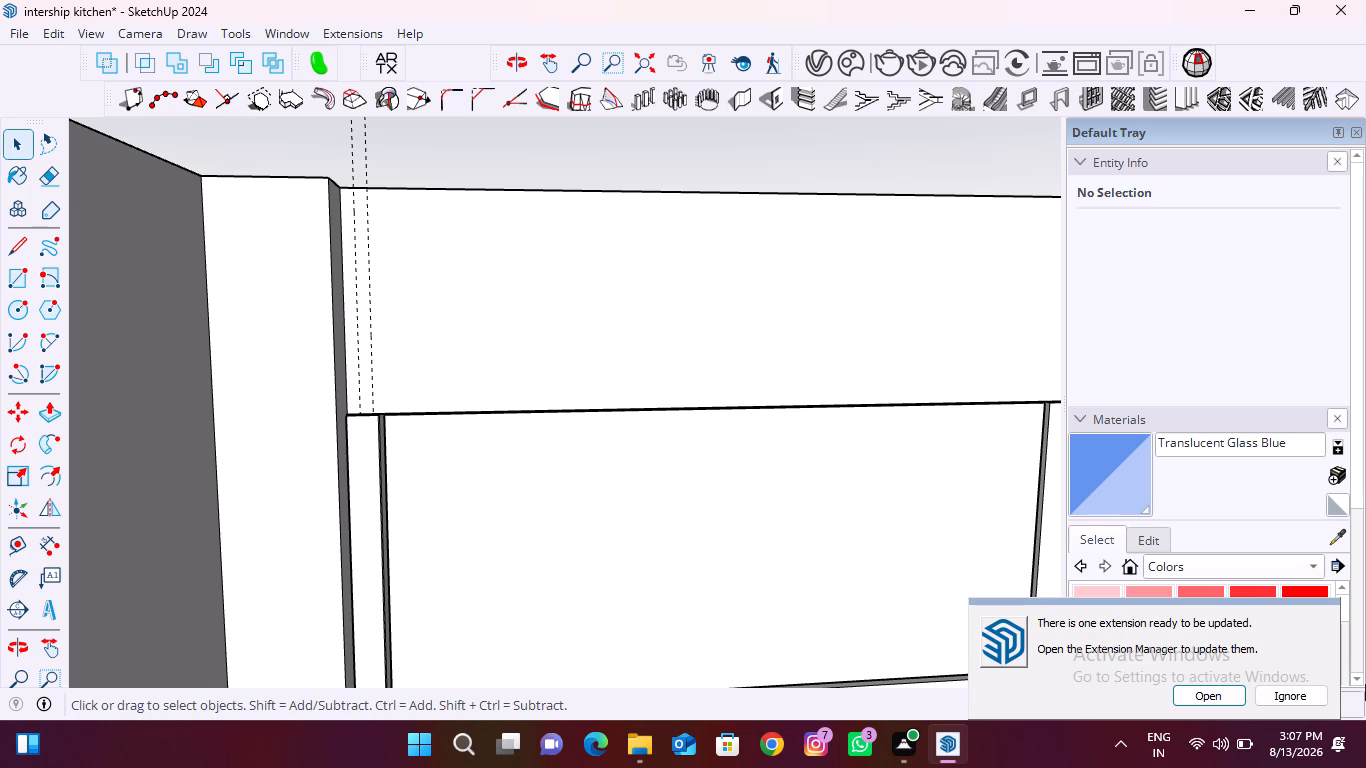
Ignore the extension update notification.
{"action": "left_click", "coordinate": [1282, 692]}
Draw a vertical rectangle about 15 mm by 260 mm between the two guides on the strip above the wall cabinets.
{"action": "scroll", "coordinate": [285, 487], "scroll_direction": "down", "scroll_amount": 3}
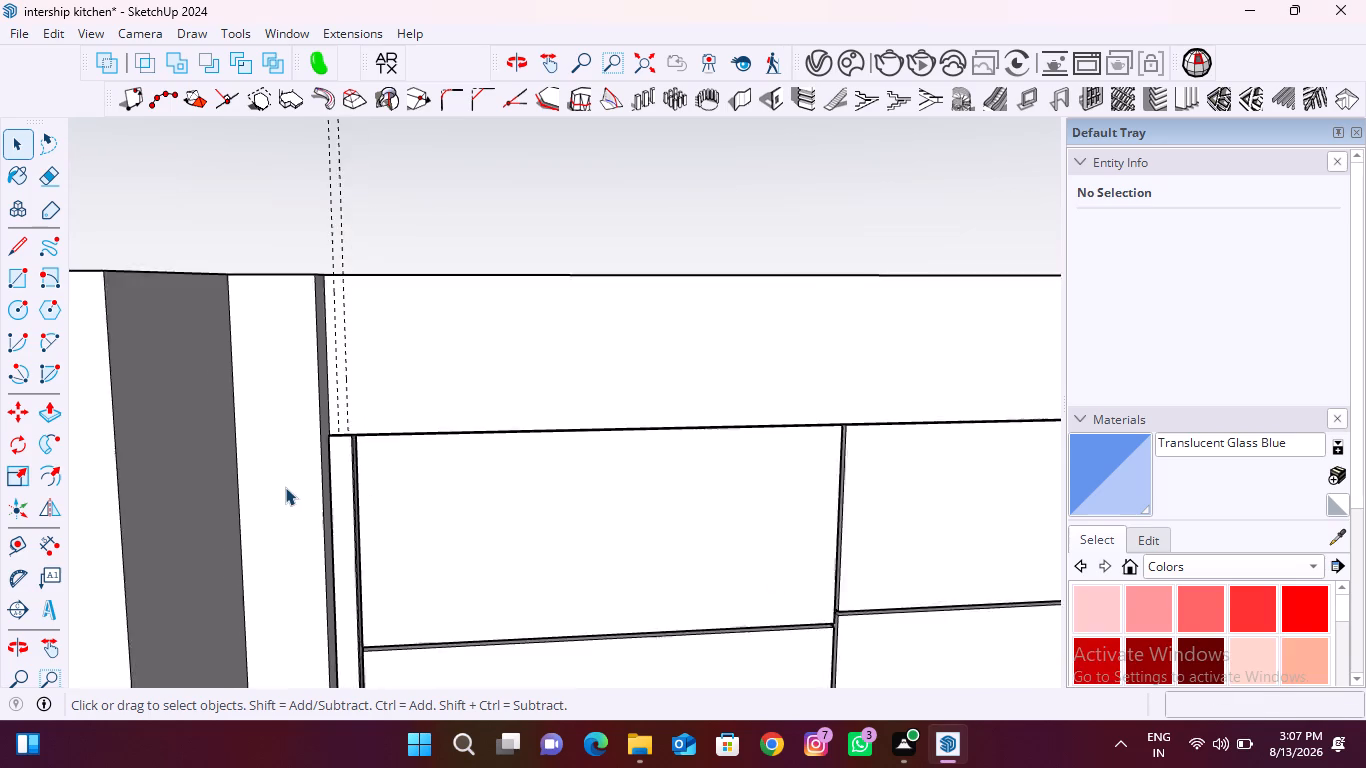
{"action": "scroll", "coordinate": [285, 487], "scroll_direction": "down", "scroll_amount": 16}
{"action": "scroll", "coordinate": [323, 491], "scroll_direction": "down", "scroll_amount": 6}
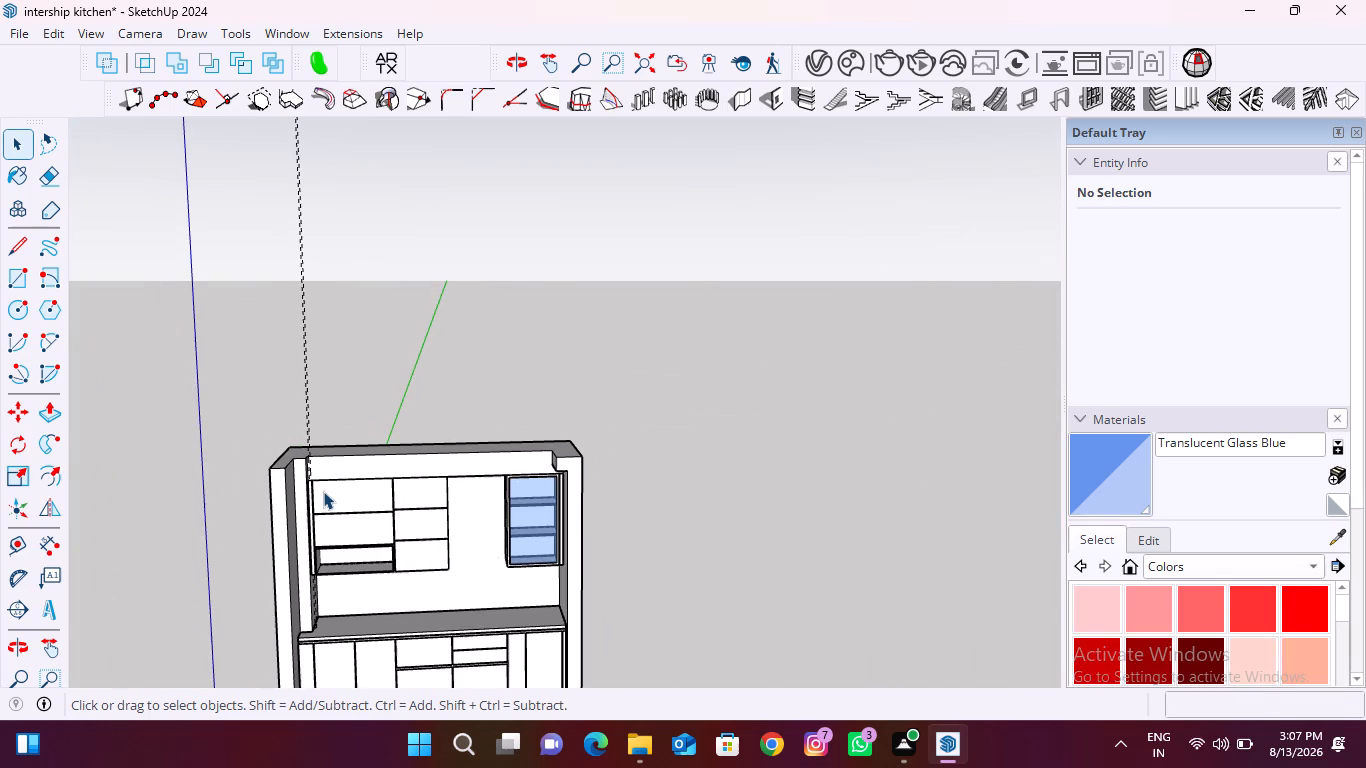
{"action": "key", "text": "r"}
{"action": "scroll", "coordinate": [296, 479], "scroll_direction": "up", "scroll_amount": 17}
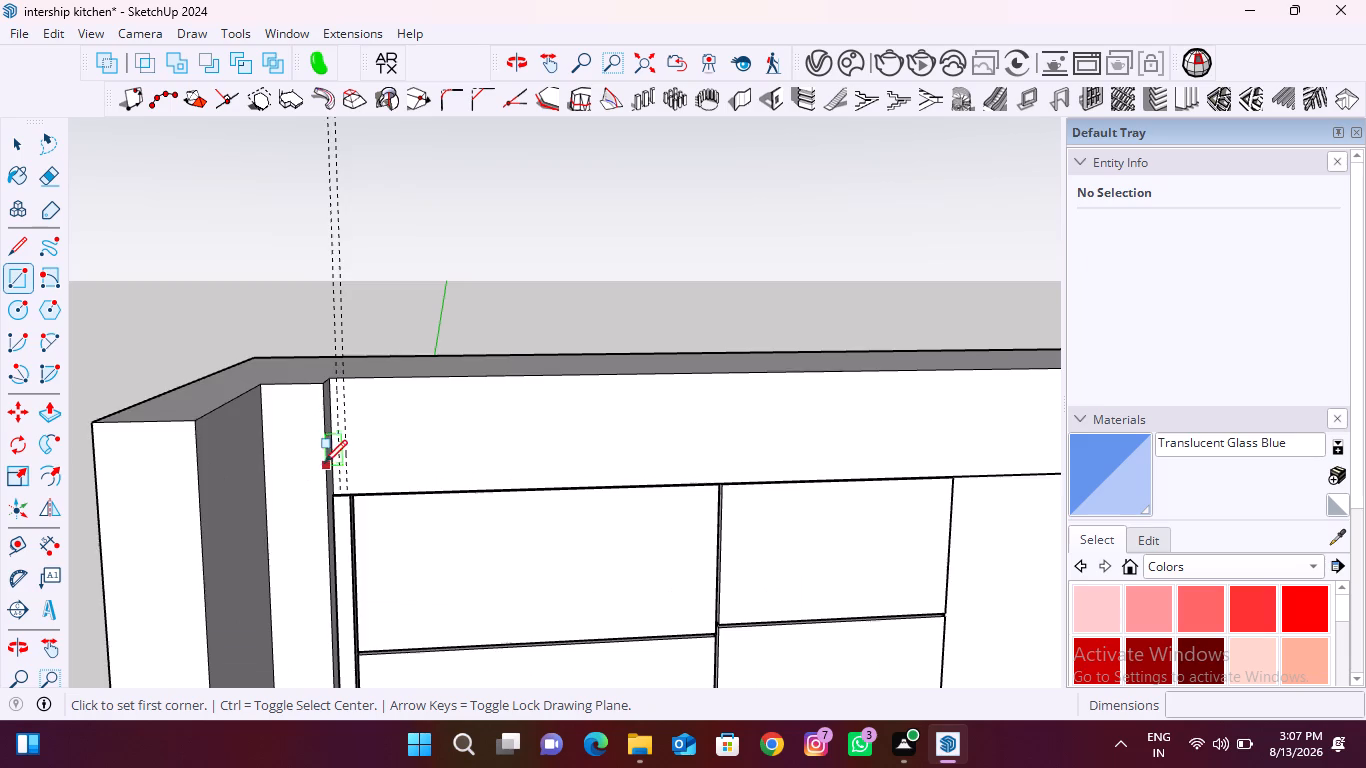
{"action": "scroll", "coordinate": [324, 463], "scroll_direction": "up", "scroll_amount": 12}
{"action": "scroll", "coordinate": [375, 540], "scroll_direction": "up", "scroll_amount": 9}
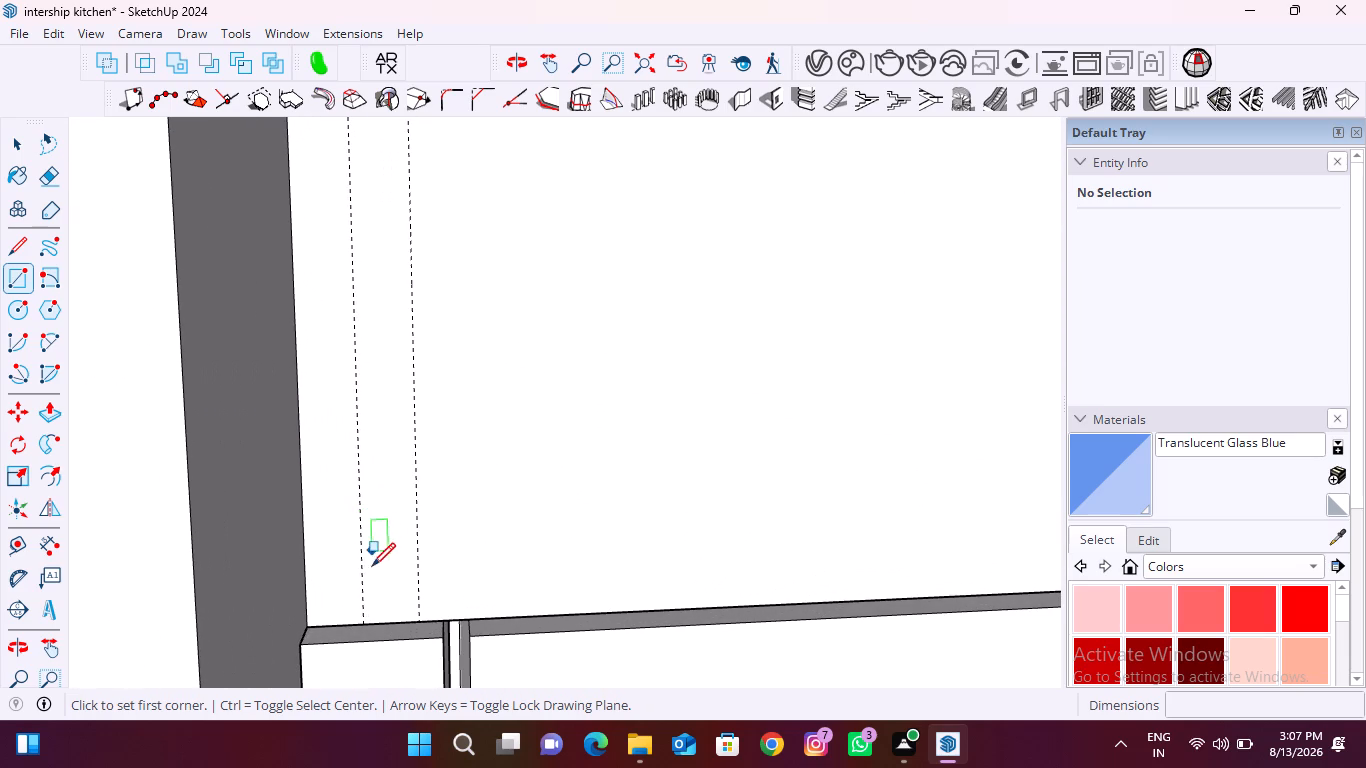
{"action": "left_click", "coordinate": [368, 622]}
{"action": "scroll", "coordinate": [365, 611], "scroll_direction": "down", "scroll_amount": 4}
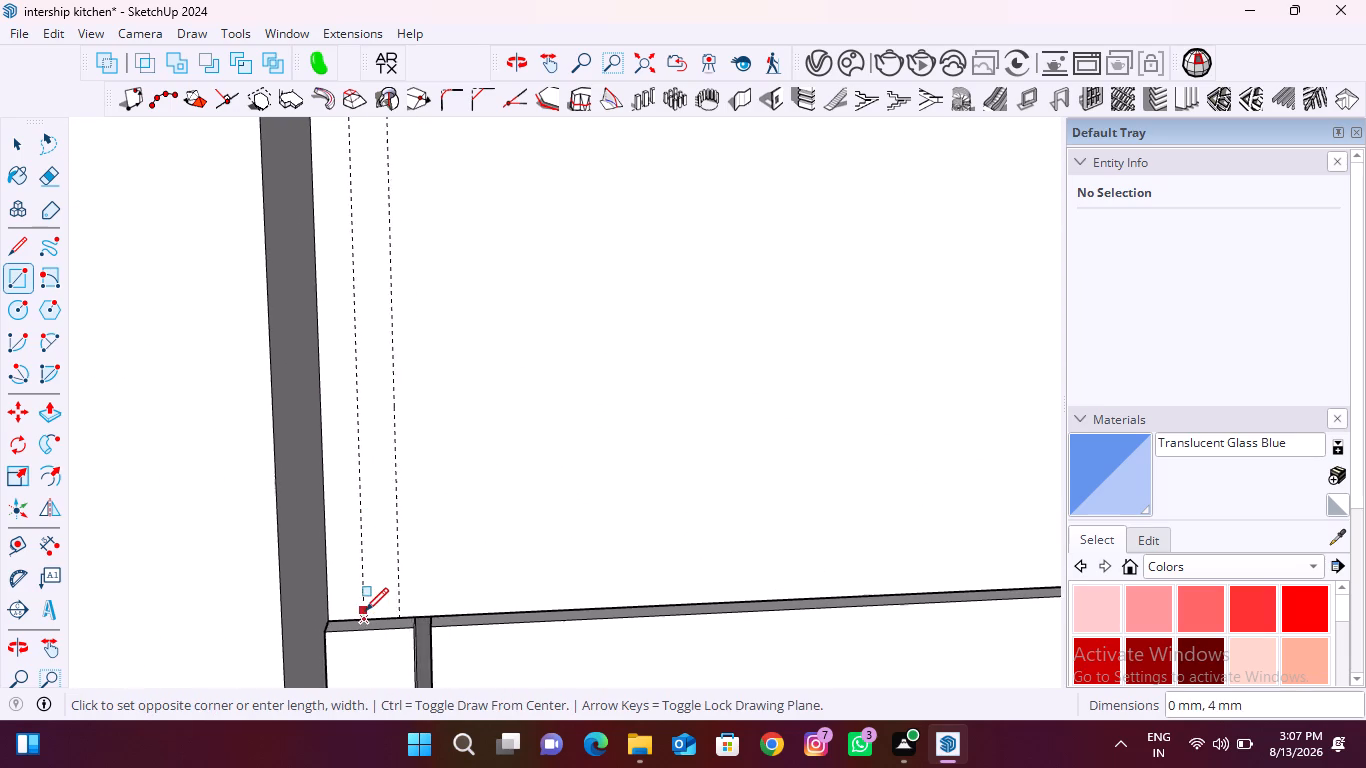
{"action": "scroll", "coordinate": [365, 611], "scroll_direction": "down", "scroll_amount": 8}
{"action": "scroll", "coordinate": [375, 294], "scroll_direction": "up", "scroll_amount": 11}
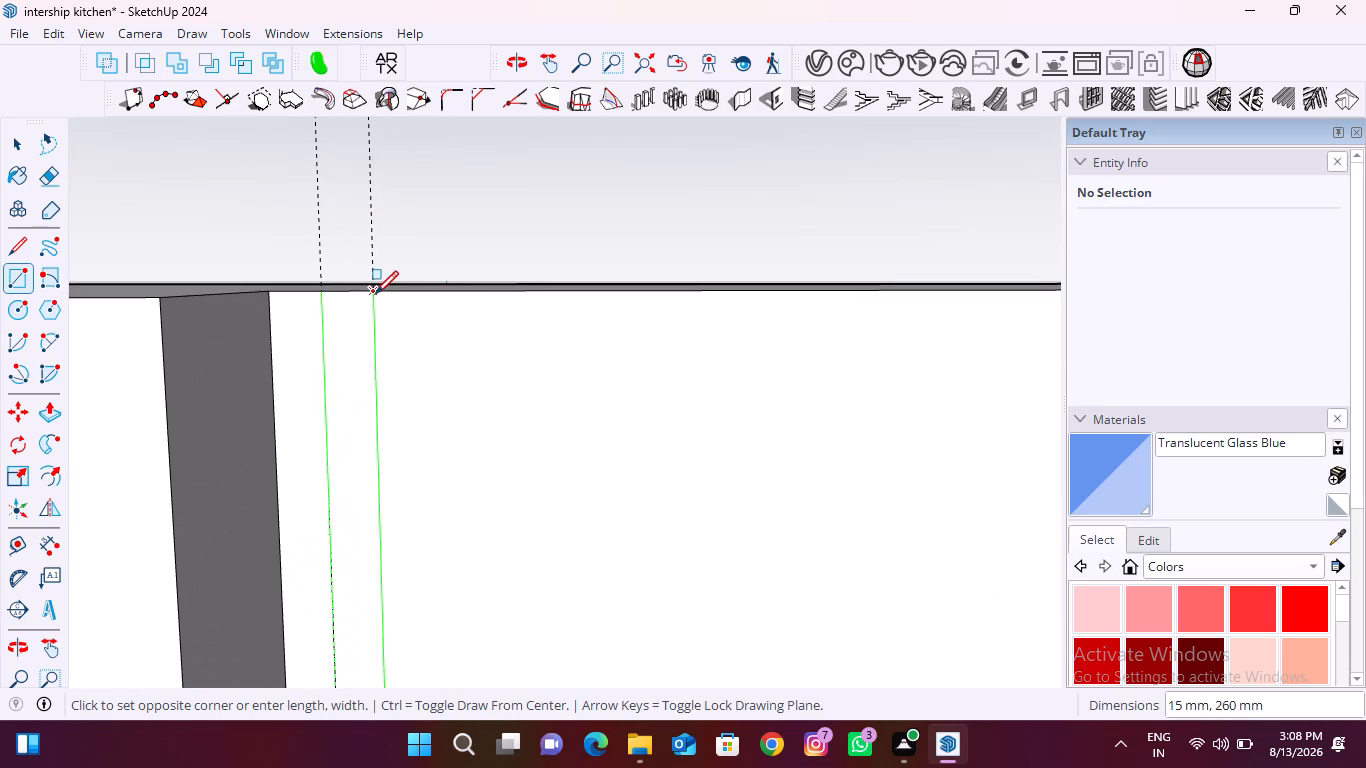
{"action": "left_click", "coordinate": [375, 294]}
{"action": "key", "text": "space"}
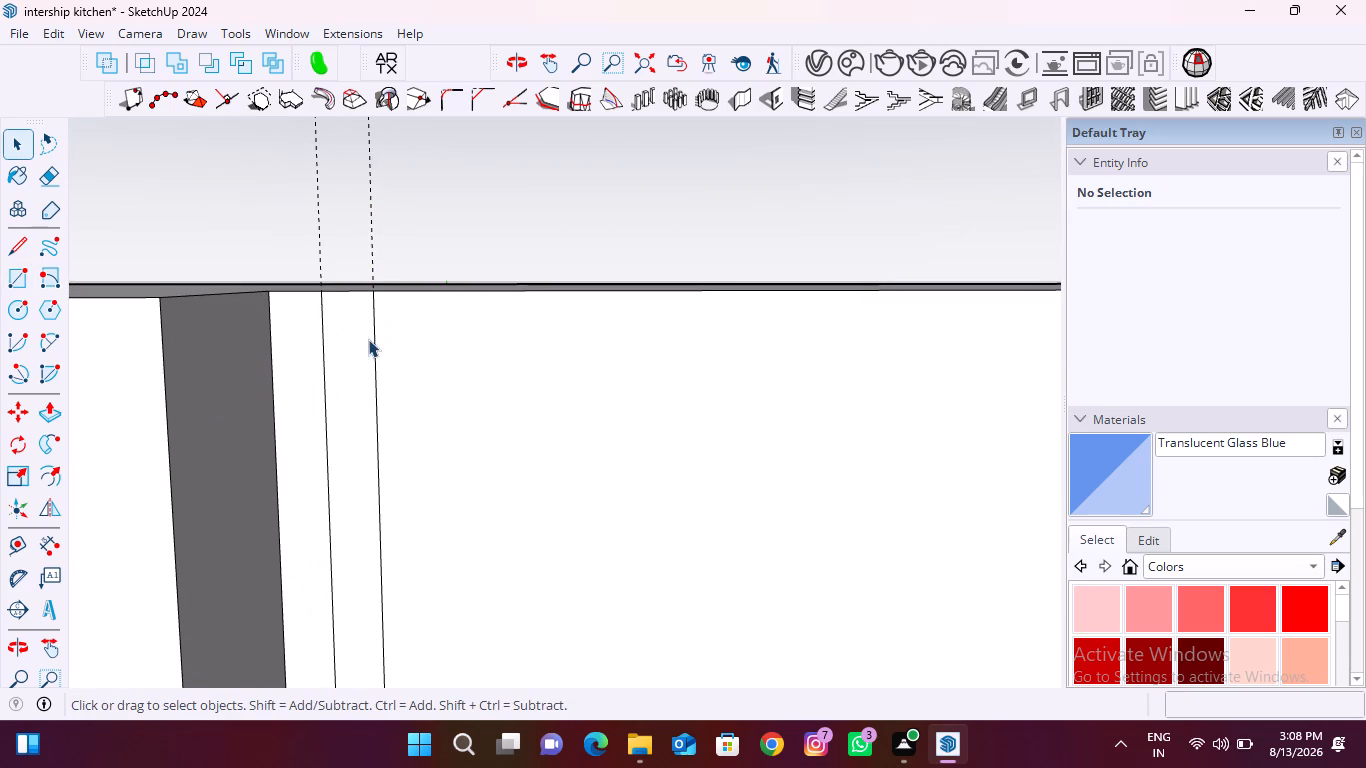
Copy the narrow rectangle about 284 mm straight up along the guides, clear of the wall.
{"action": "double_click", "coordinate": [360, 345]}
{"action": "key", "text": "m"}
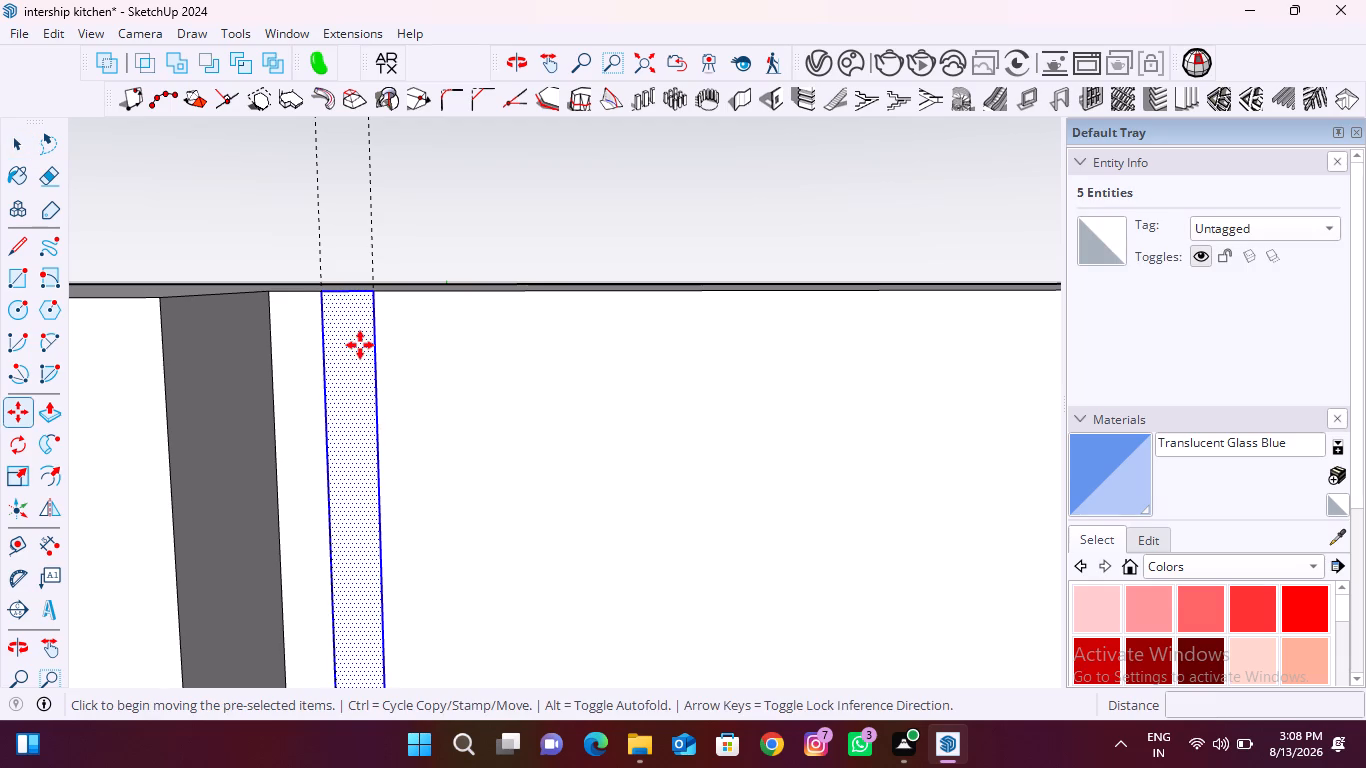
{"action": "left_click", "coordinate": [371, 294]}
{"action": "scroll", "coordinate": [354, 325], "scroll_direction": "down", "scroll_amount": 6}
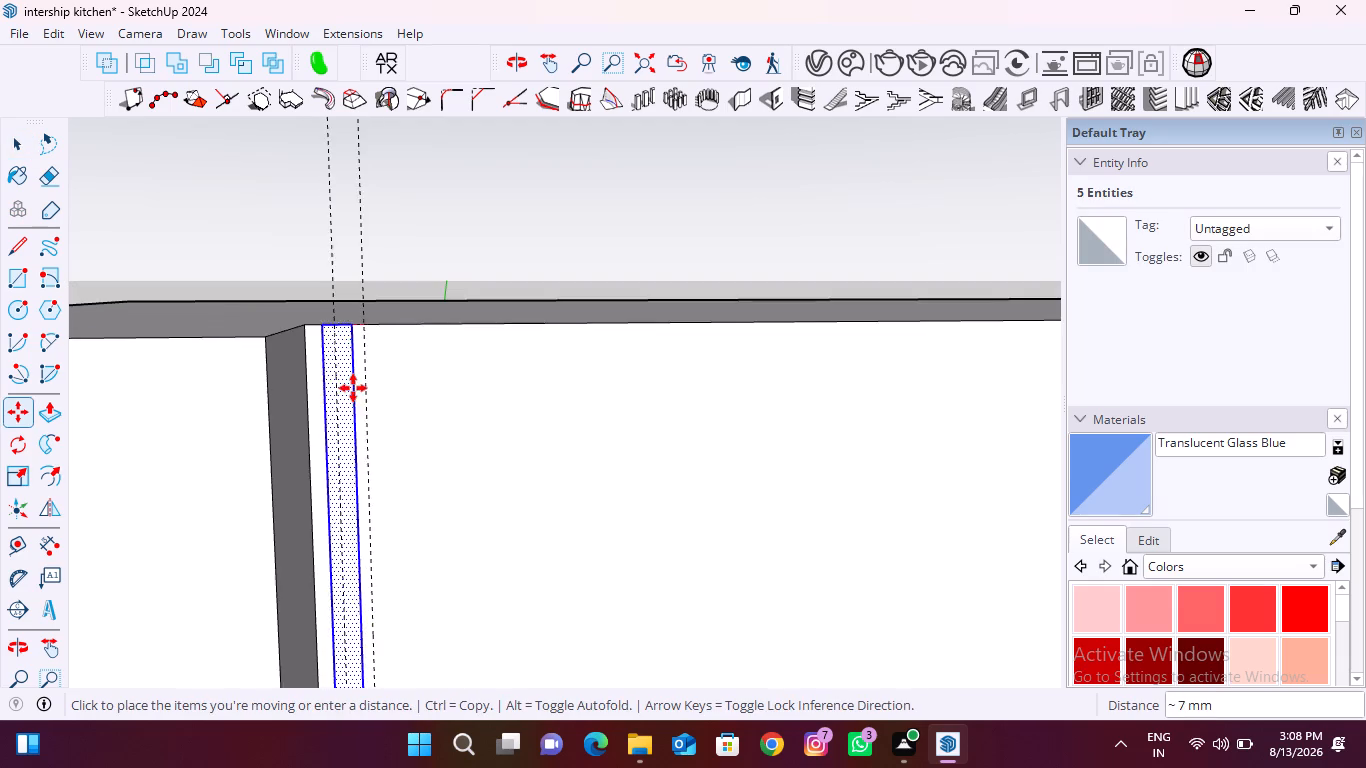
{"action": "scroll", "coordinate": [353, 388], "scroll_direction": "down", "scroll_amount": 9}
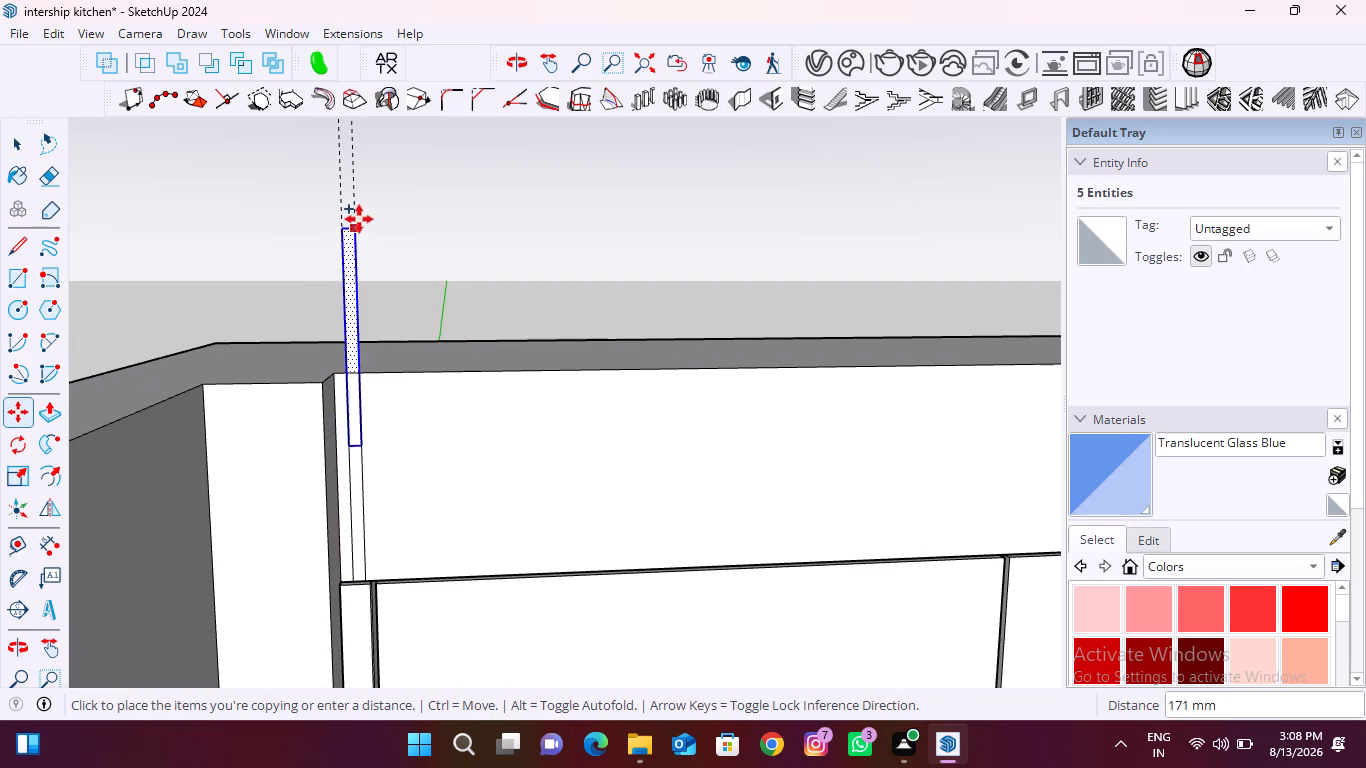
{"action": "scroll", "coordinate": [372, 315], "scroll_direction": "down", "scroll_amount": 3}
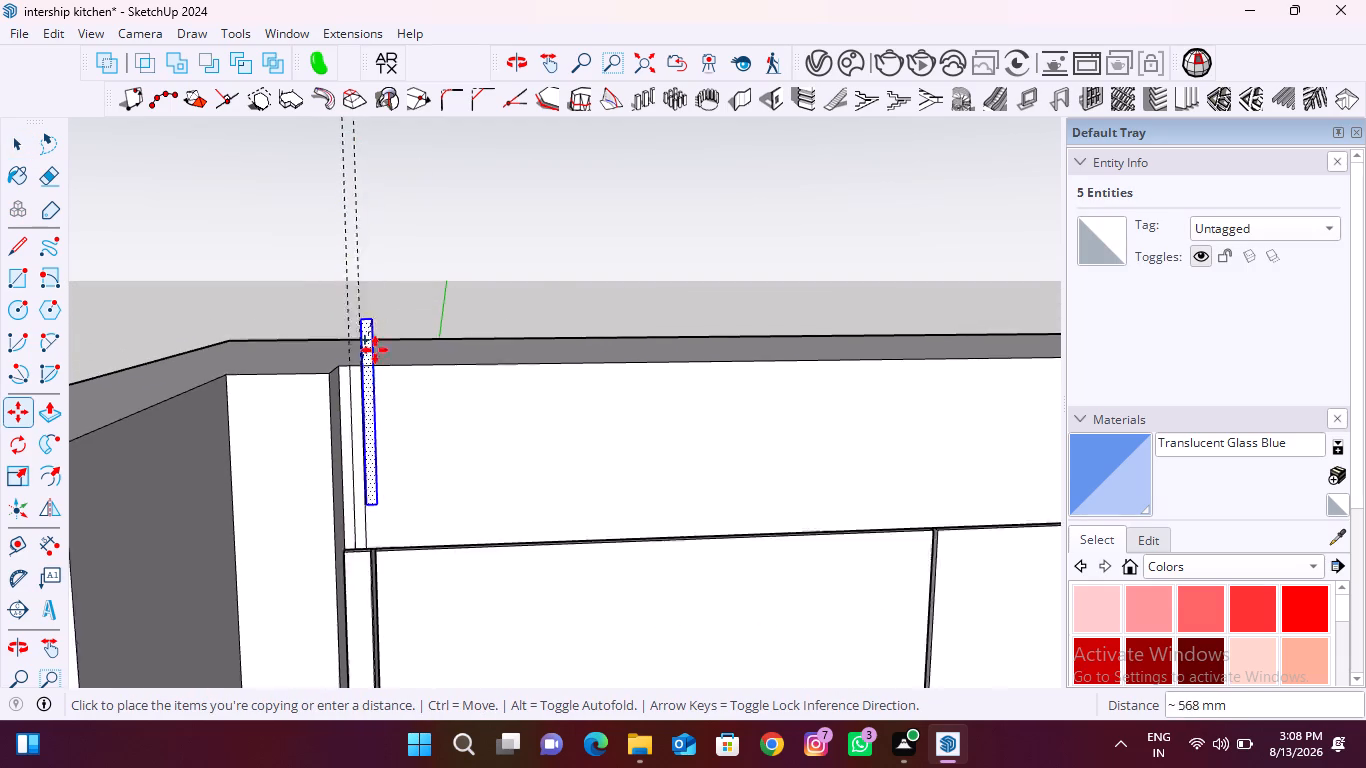
{"action": "scroll", "coordinate": [375, 350], "scroll_direction": "down", "scroll_amount": 2}
{"action": "left_click", "coordinate": [368, 225]}
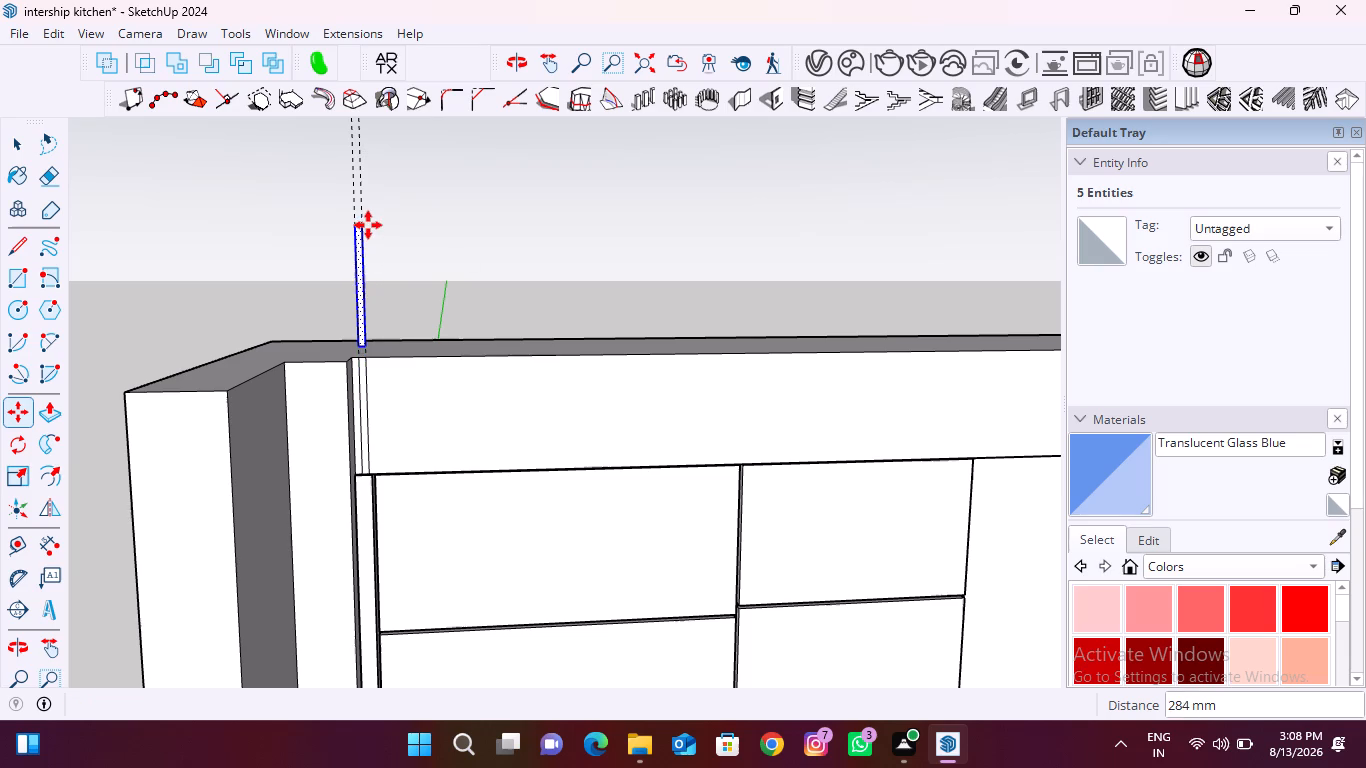
{"action": "key", "text": "space"}
Extrude the copied rectangle 12 mm with Push/Pull to form a solid batten.
{"action": "scroll", "coordinate": [357, 232], "scroll_direction": "up", "scroll_amount": 9}
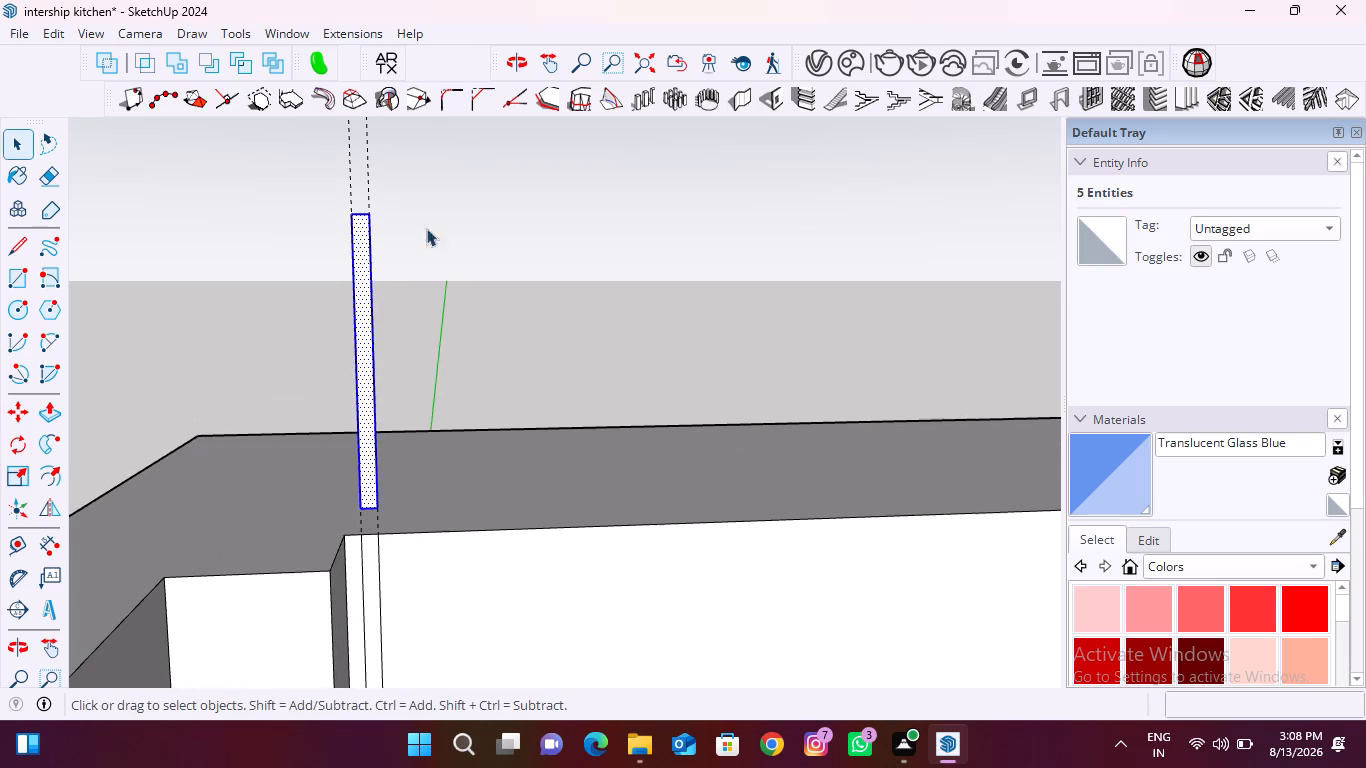
{"action": "left_click", "coordinate": [464, 219]}
{"action": "key", "text": "p"}
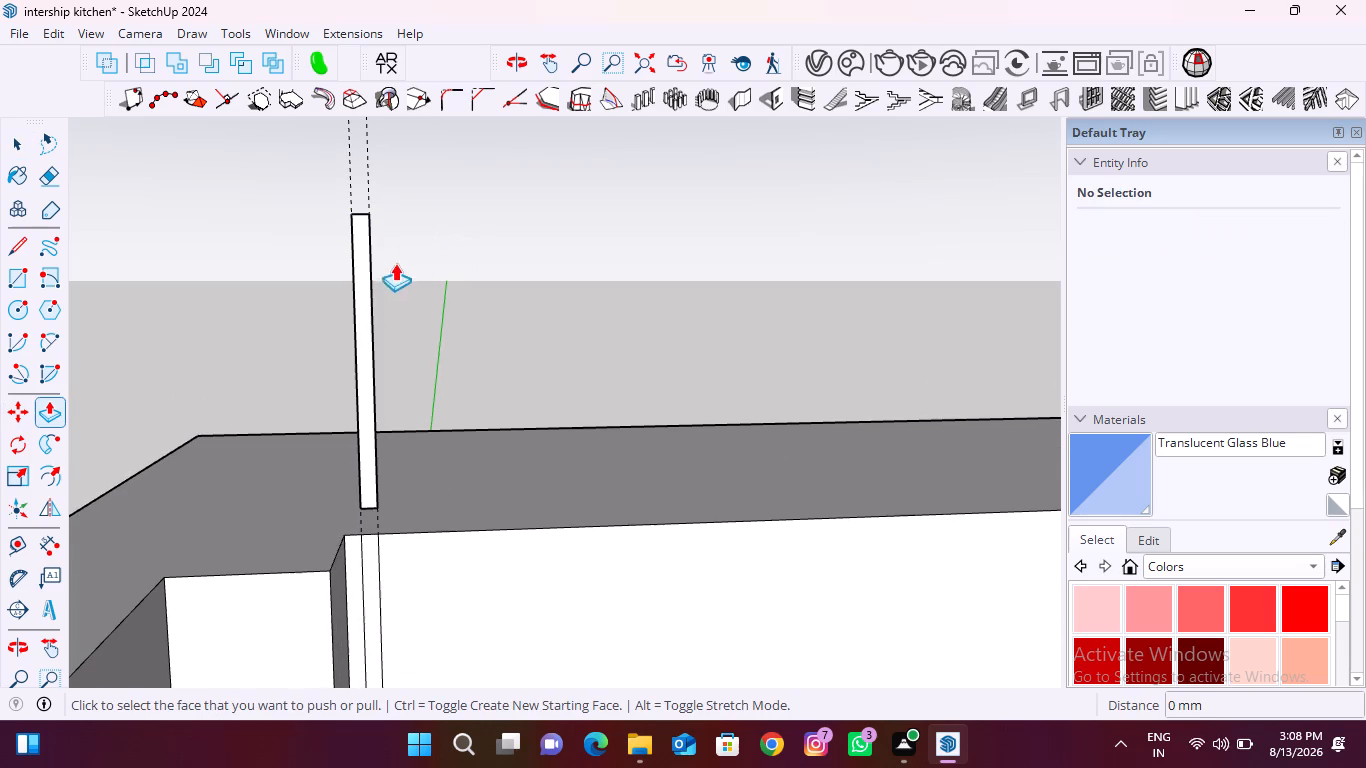
{"action": "left_click", "coordinate": [368, 286]}
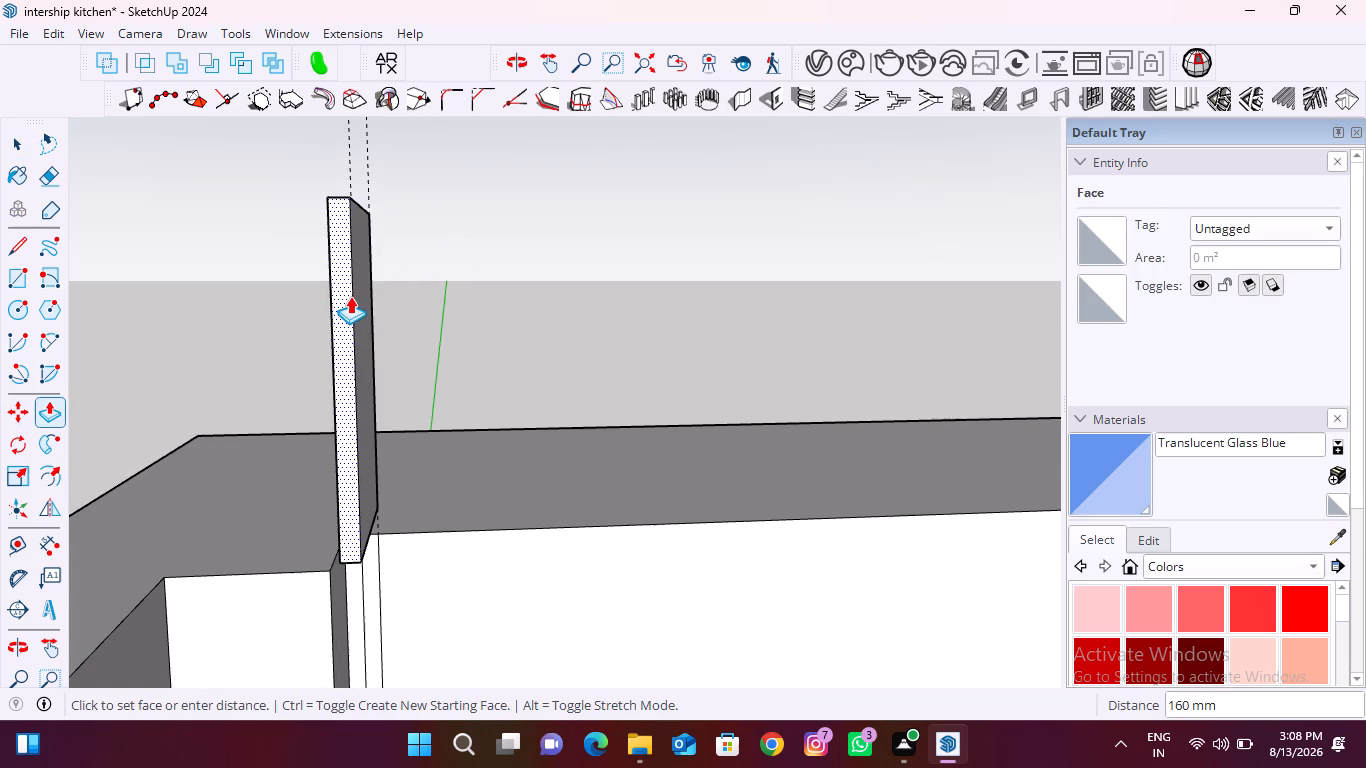
{"action": "type", "text": "12"}
{"action": "key", "text": "Return"}
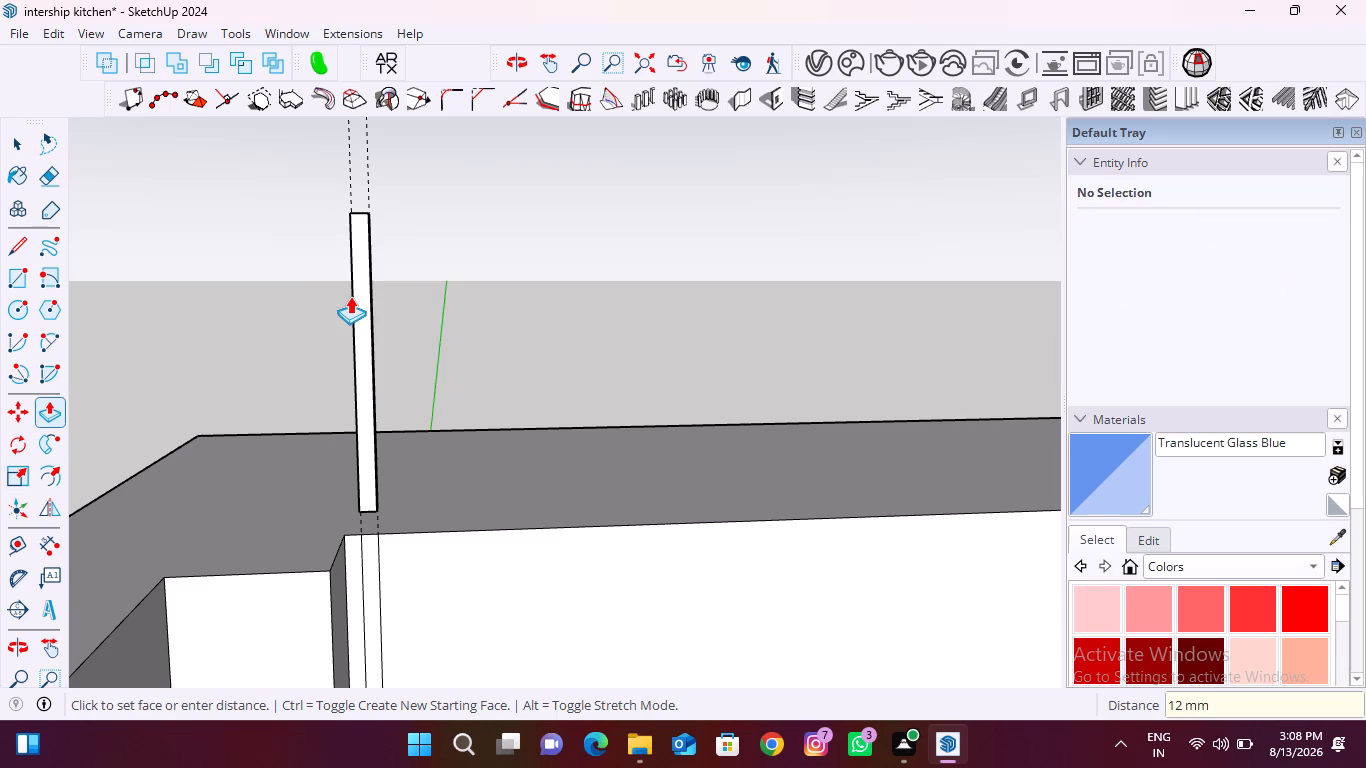
{"action": "middle_click_drag", "start_coordinate": [369, 223], "coordinate": [250, 366]}
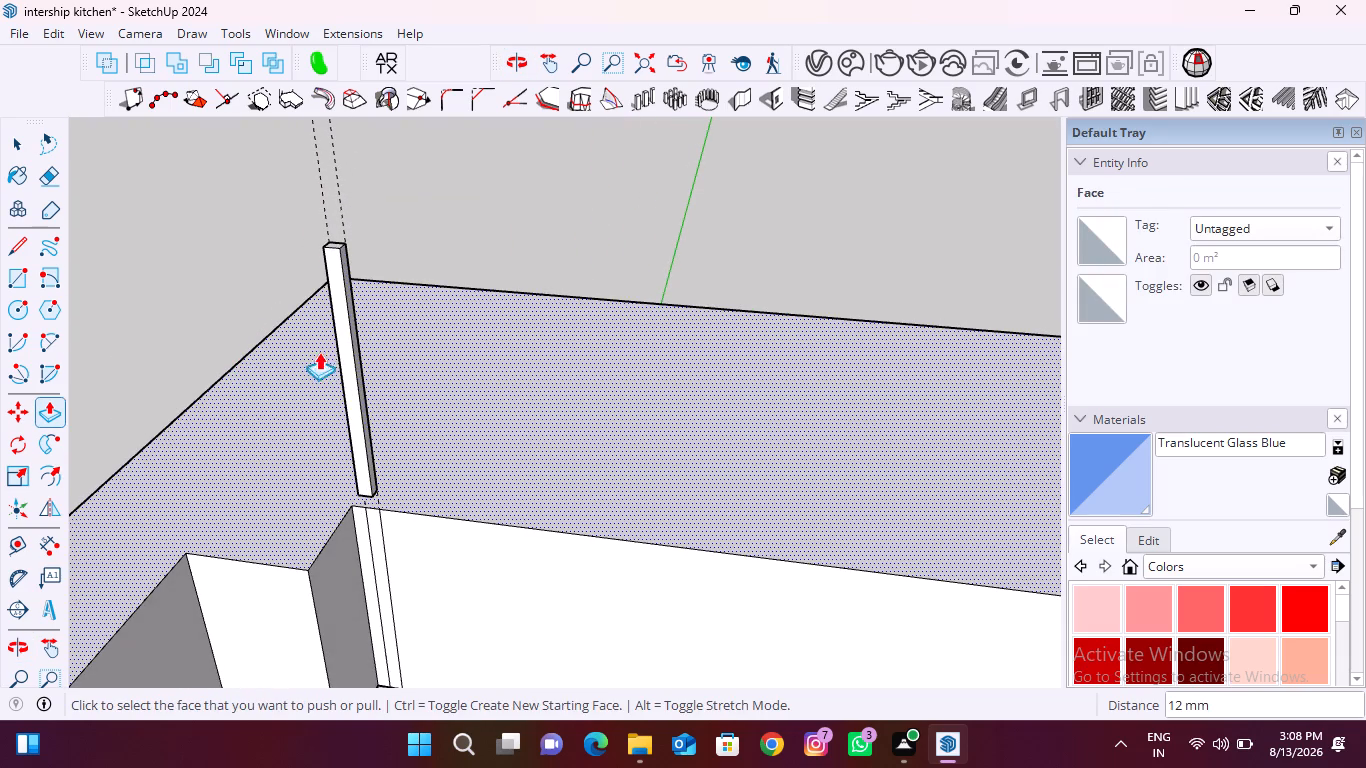
{"action": "key", "text": "space"}
Move the whole batten about 284 mm straight down, aligning its top back corner with the strip's upper edge at the guide.
{"action": "scroll", "coordinate": [340, 305], "scroll_direction": "up", "scroll_amount": 4}
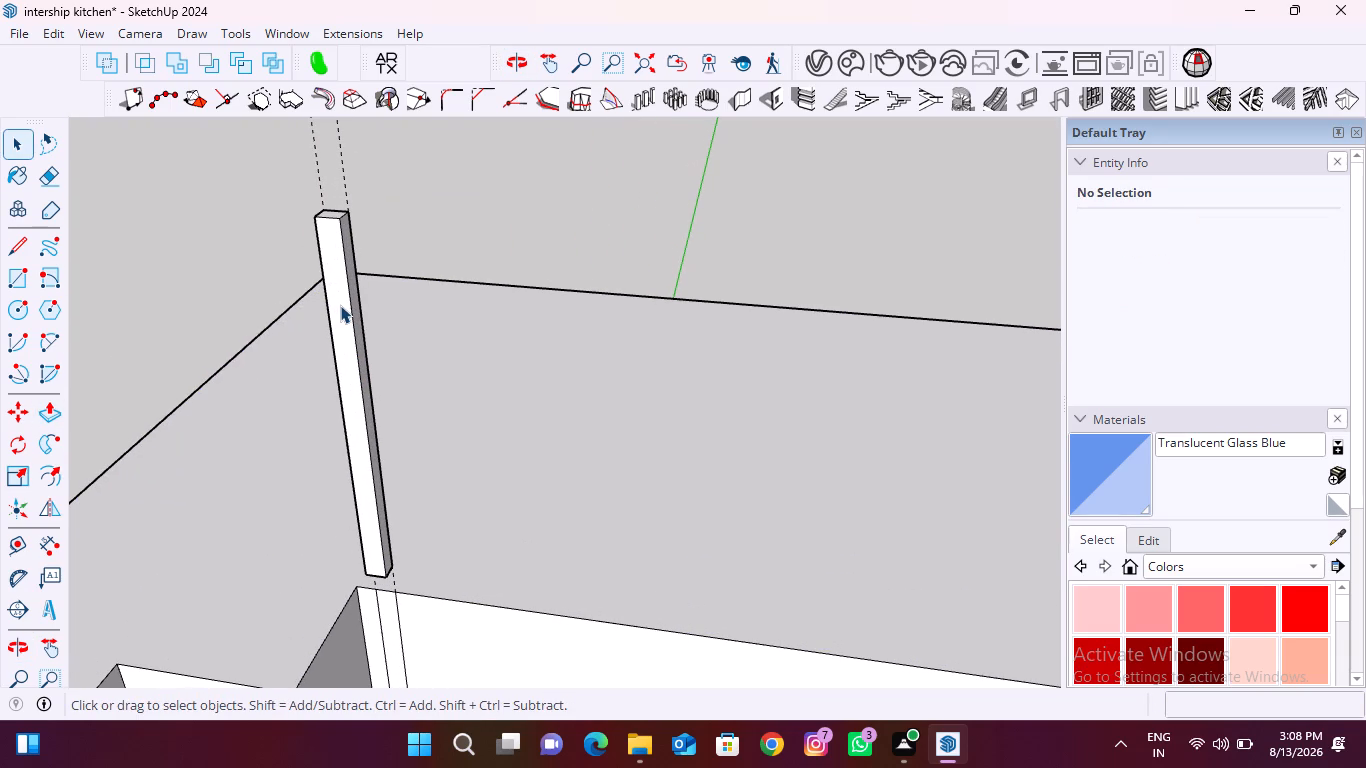
{"action": "double_click", "coordinate": [340, 305]}
{"action": "triple_click", "coordinate": [340, 305]}
{"action": "left_click", "coordinate": [340, 305]}
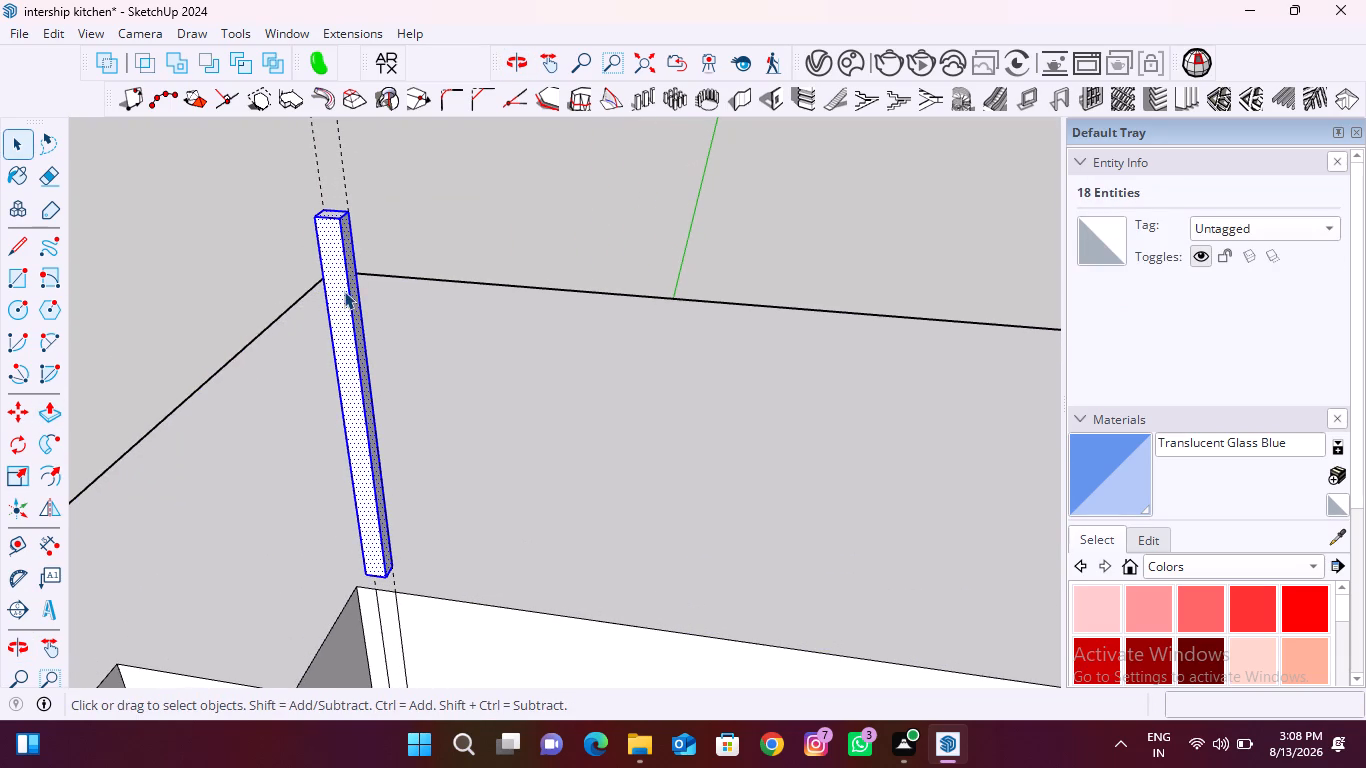
{"action": "key", "text": "m"}
{"action": "left_click", "coordinate": [349, 212]}
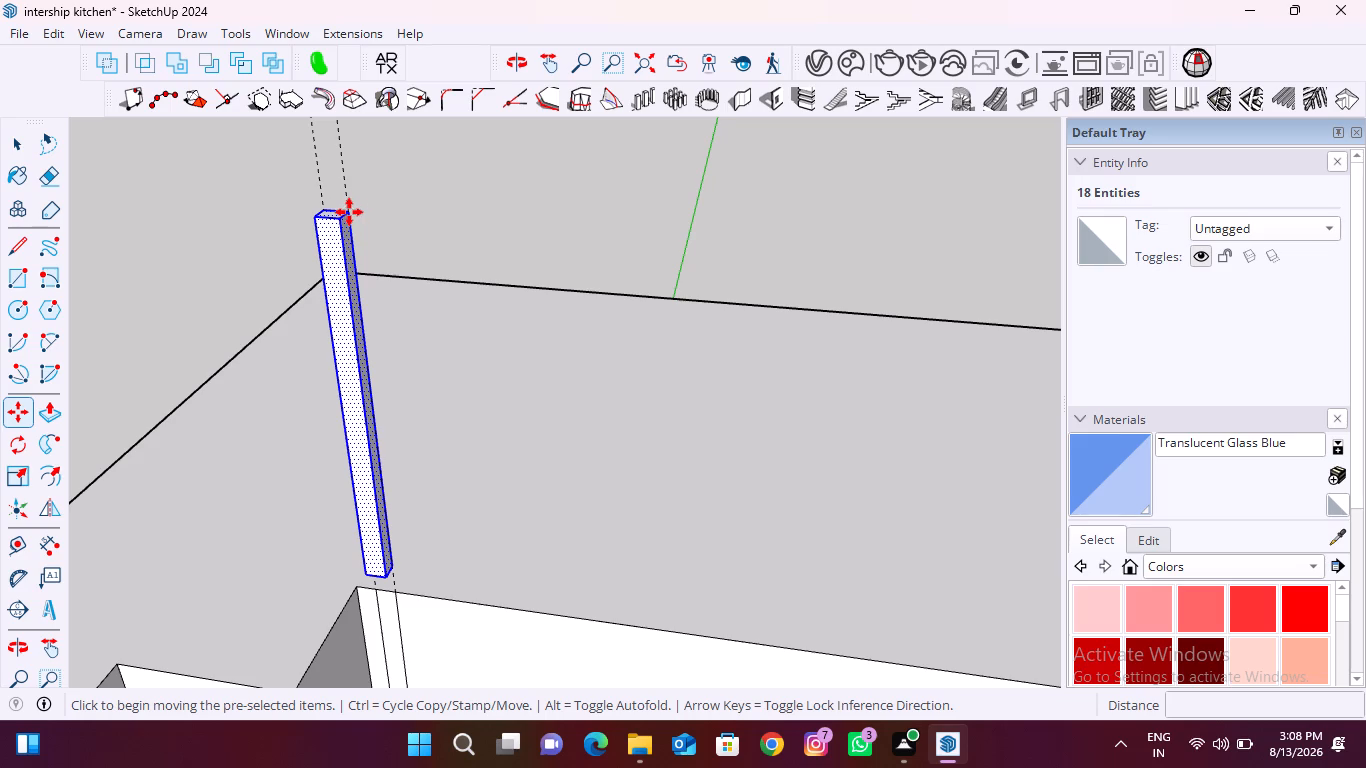
{"action": "key", "text": "Up"}
{"action": "scroll", "coordinate": [354, 279], "scroll_direction": "down", "scroll_amount": 11}
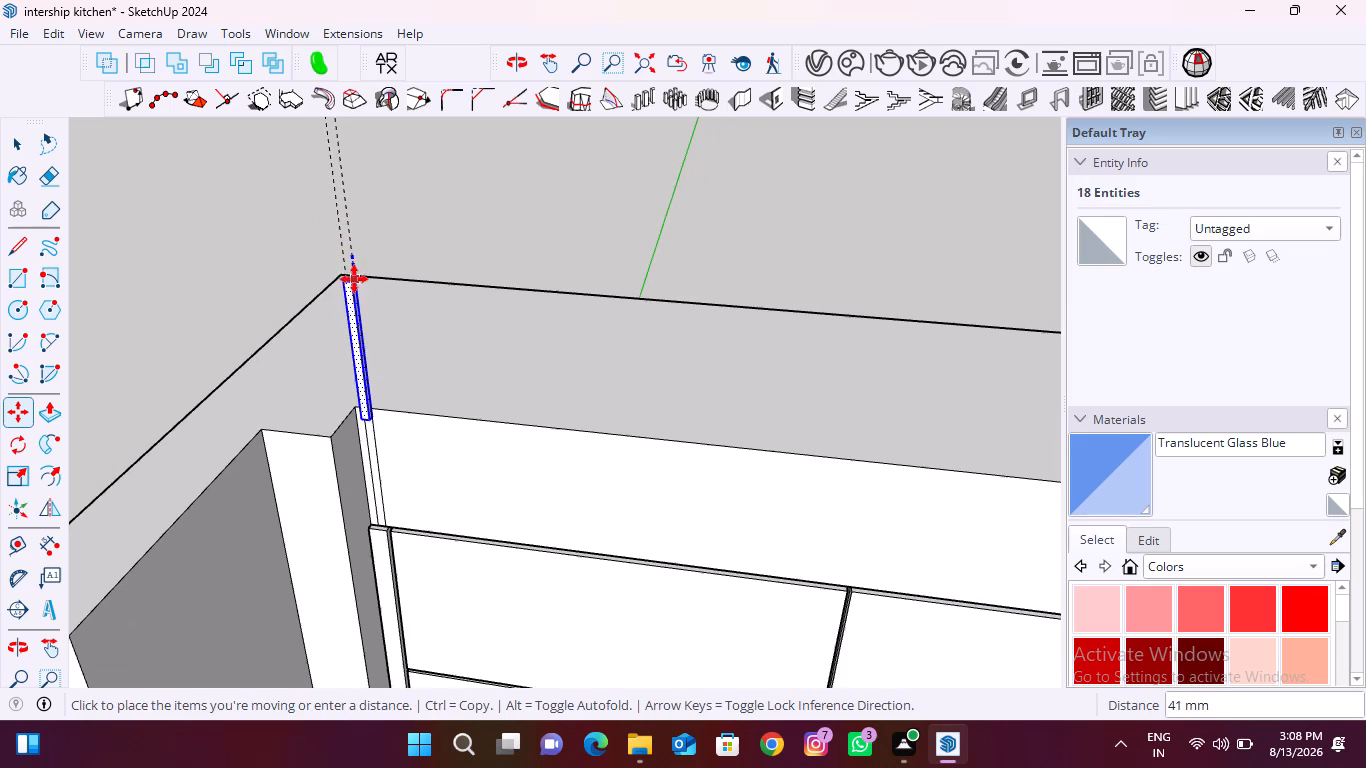
{"action": "scroll", "coordinate": [370, 409], "scroll_direction": "up", "scroll_amount": 12}
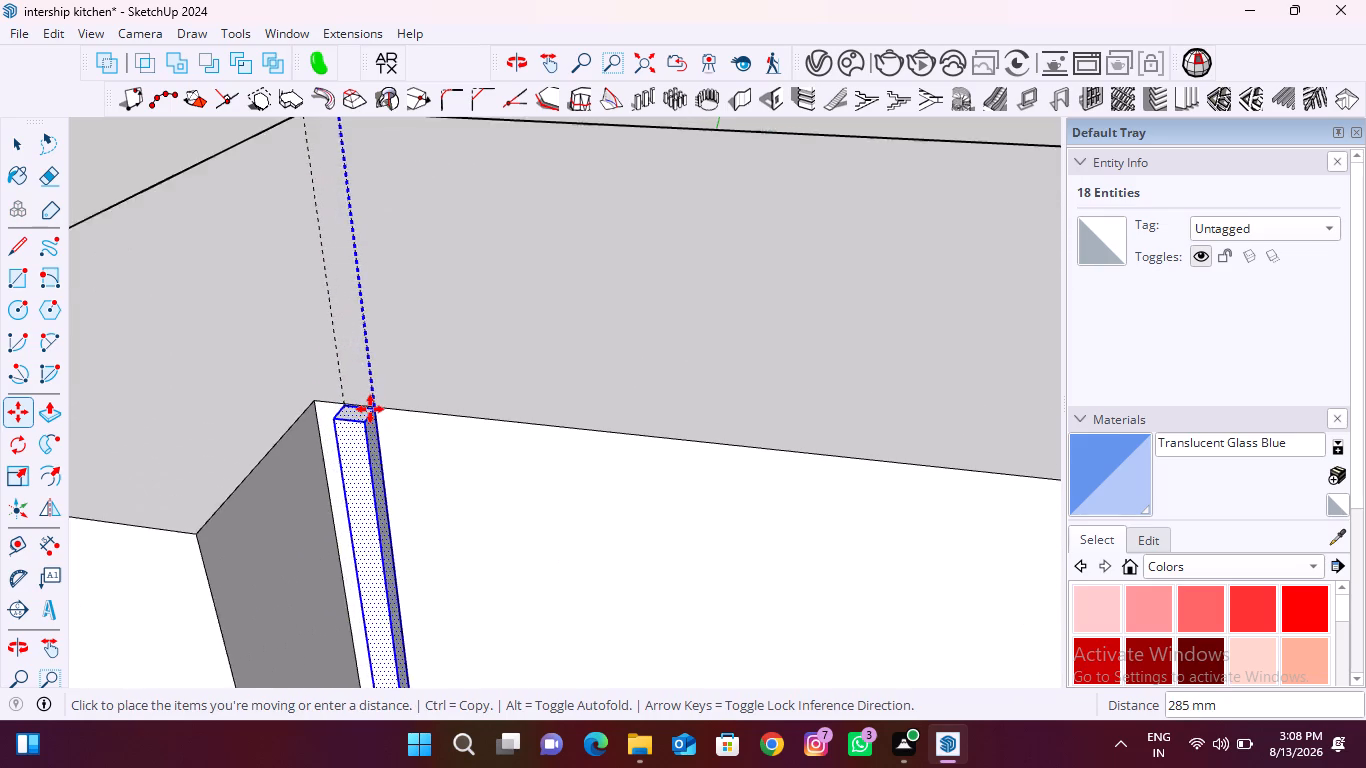
{"action": "scroll", "coordinate": [370, 409], "scroll_direction": "up", "scroll_amount": 11}
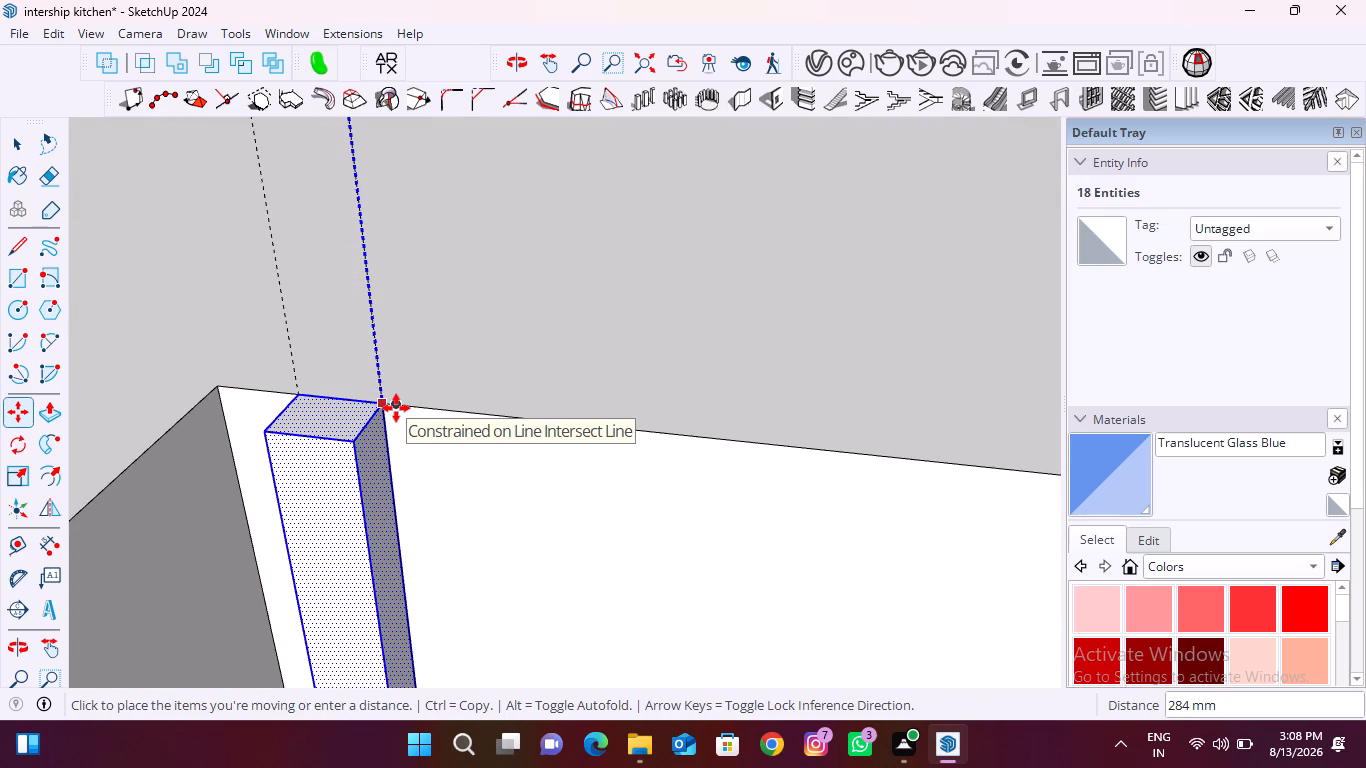
{"action": "left_click", "coordinate": [396, 408]}
Copy the batten 20 mm sideways along the strip and array it with 90 copies.
{"action": "left_click", "coordinate": [380, 406]}
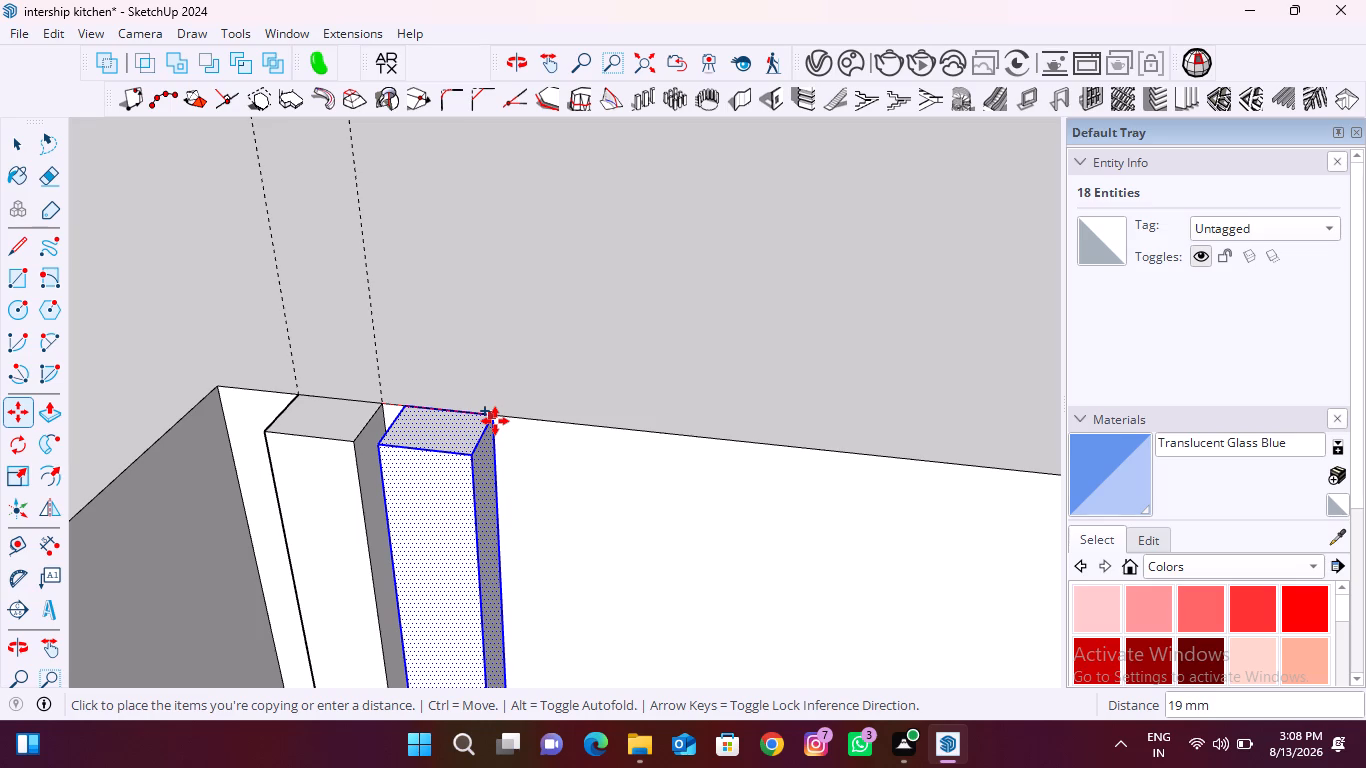
{"action": "type", "text": "20"}
{"action": "key", "text": "Return"}
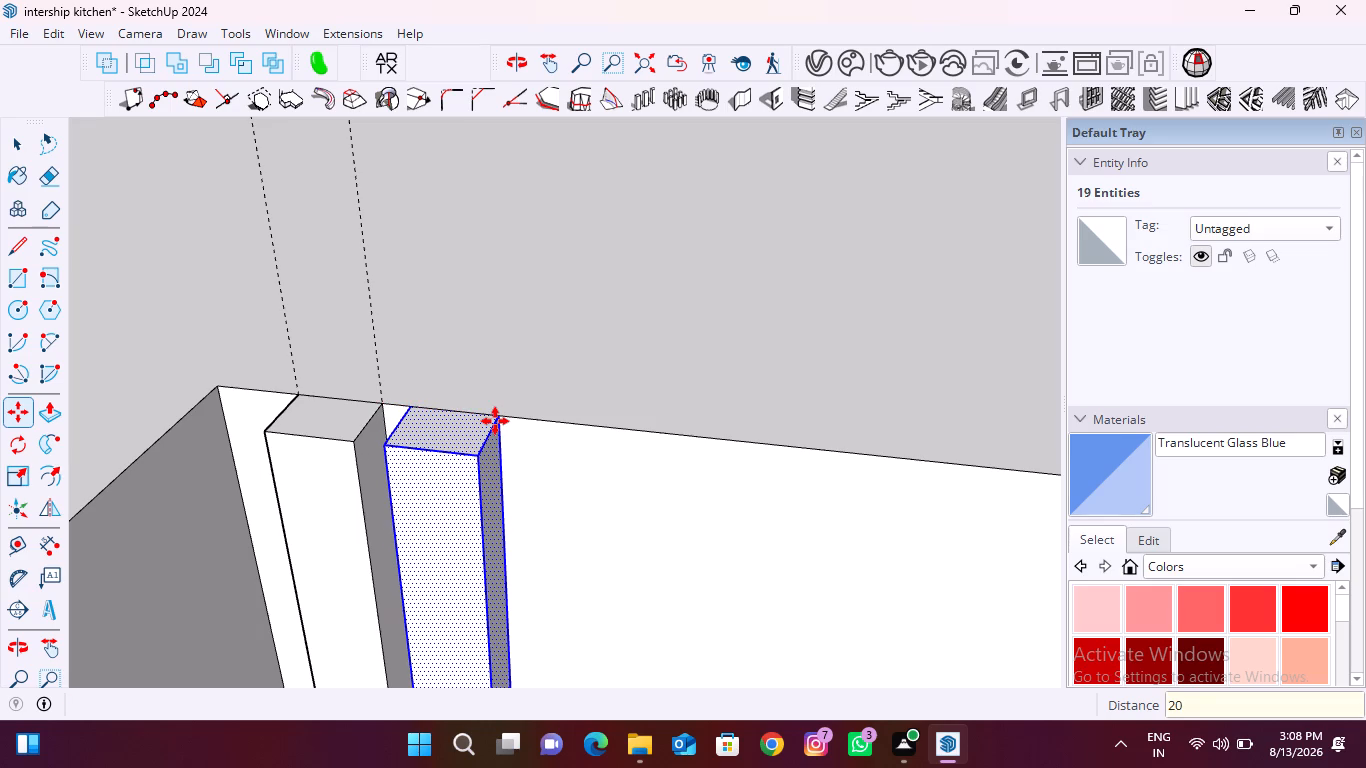
{"action": "type", "text": "*90"}
{"action": "key", "text": "Return"}
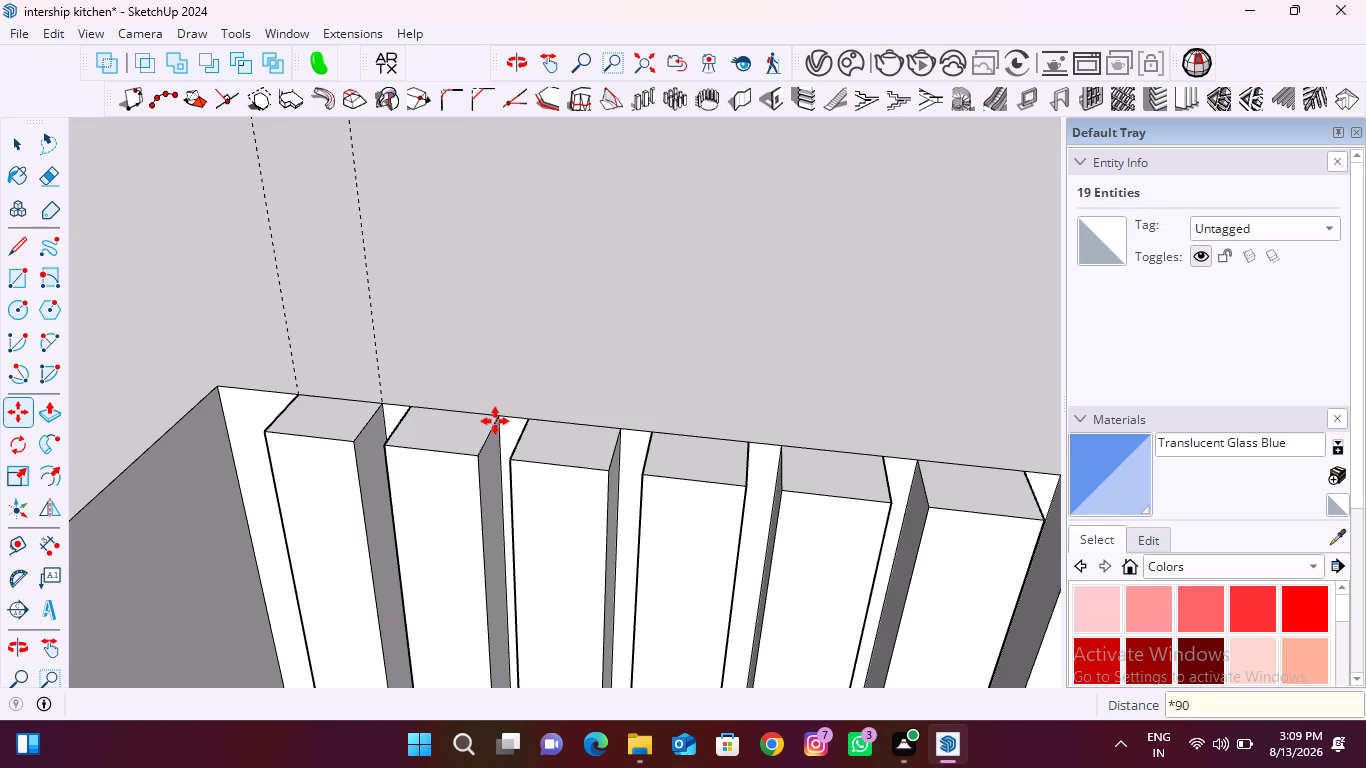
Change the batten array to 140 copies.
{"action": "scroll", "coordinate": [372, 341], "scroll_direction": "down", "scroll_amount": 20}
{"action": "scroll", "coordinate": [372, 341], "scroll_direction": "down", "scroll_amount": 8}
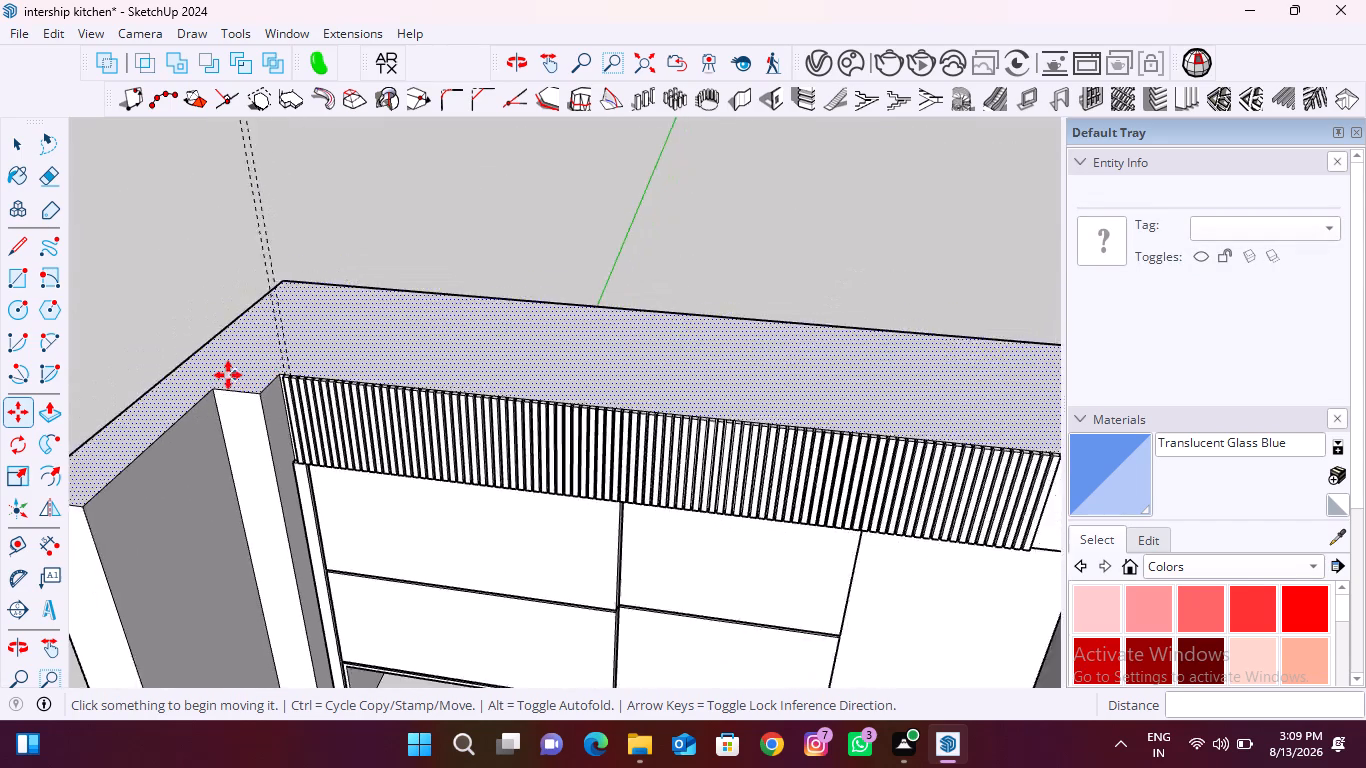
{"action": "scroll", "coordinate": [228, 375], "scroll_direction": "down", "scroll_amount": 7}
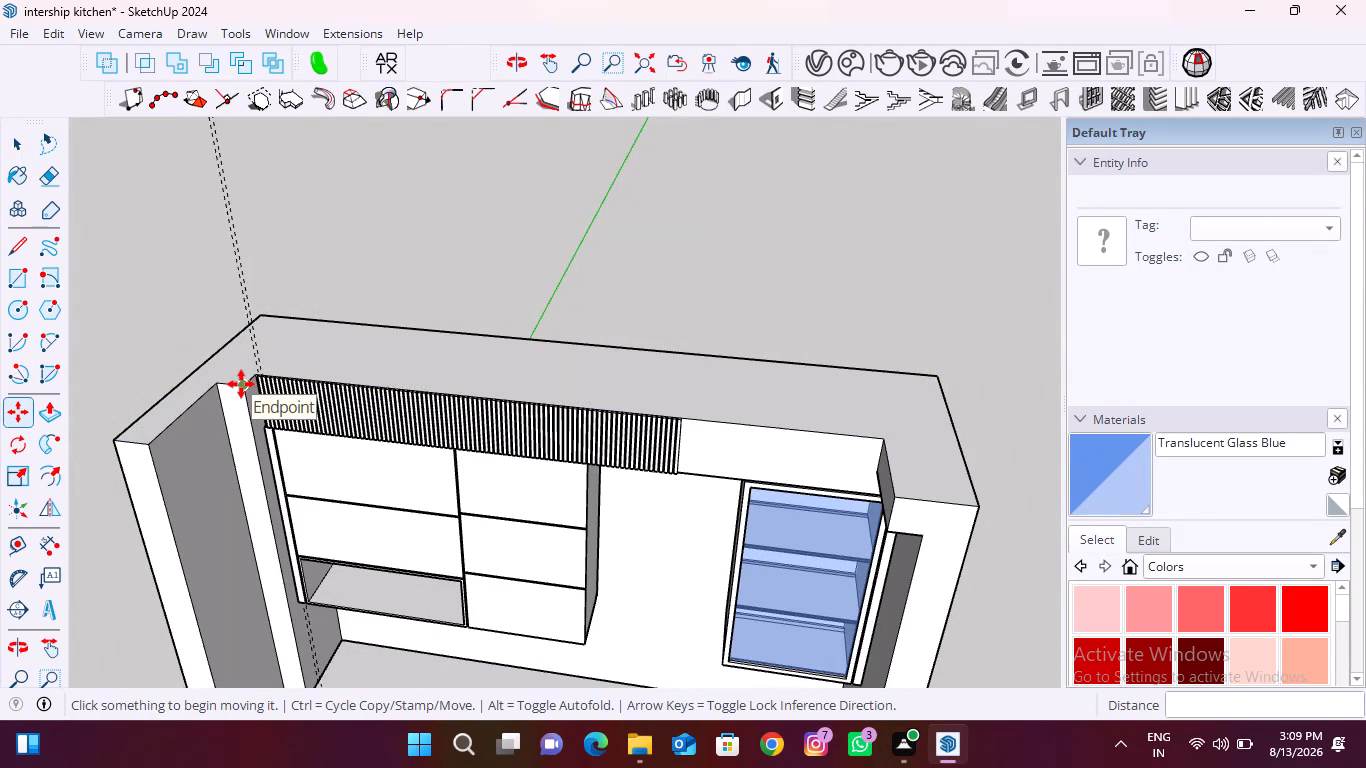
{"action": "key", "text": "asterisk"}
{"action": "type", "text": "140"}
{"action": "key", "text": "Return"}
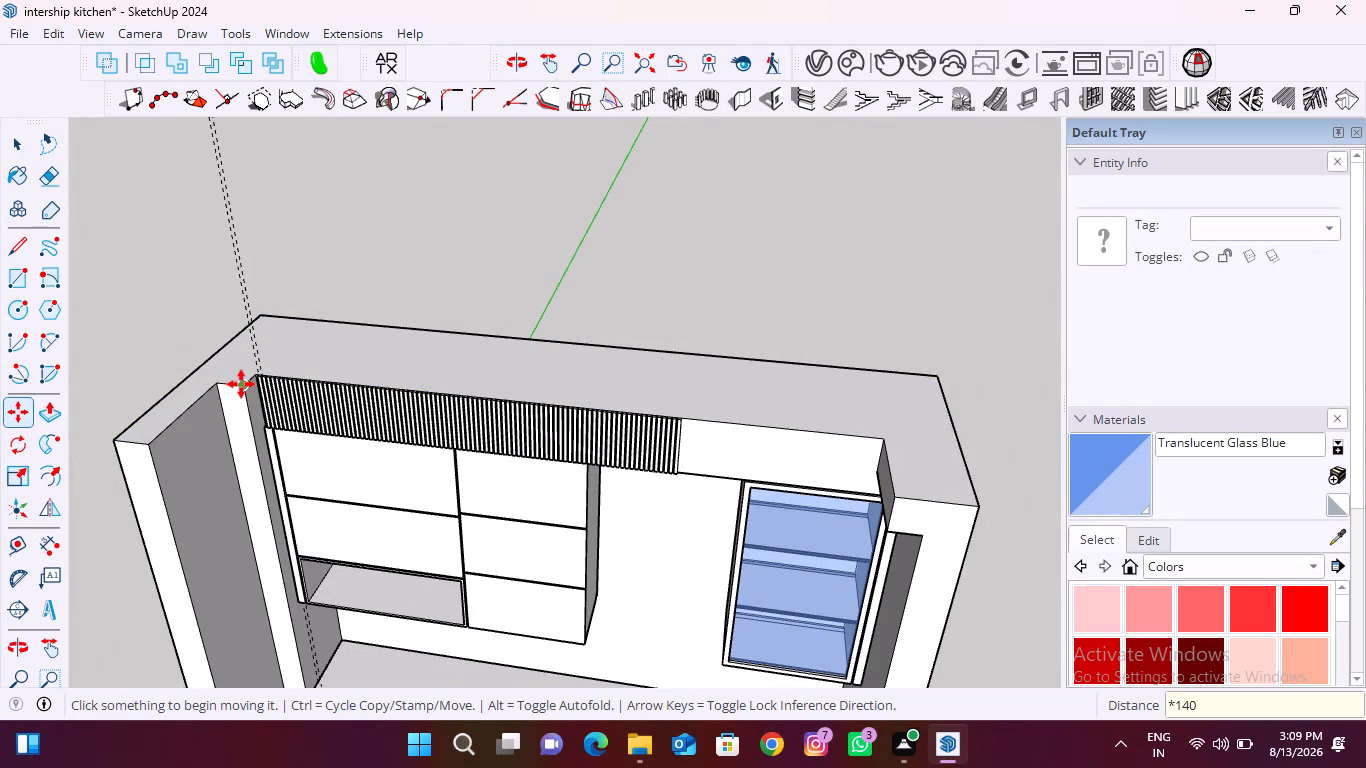
Set the batten array to 130 copies.
{"action": "key", "text": "asterisk"}
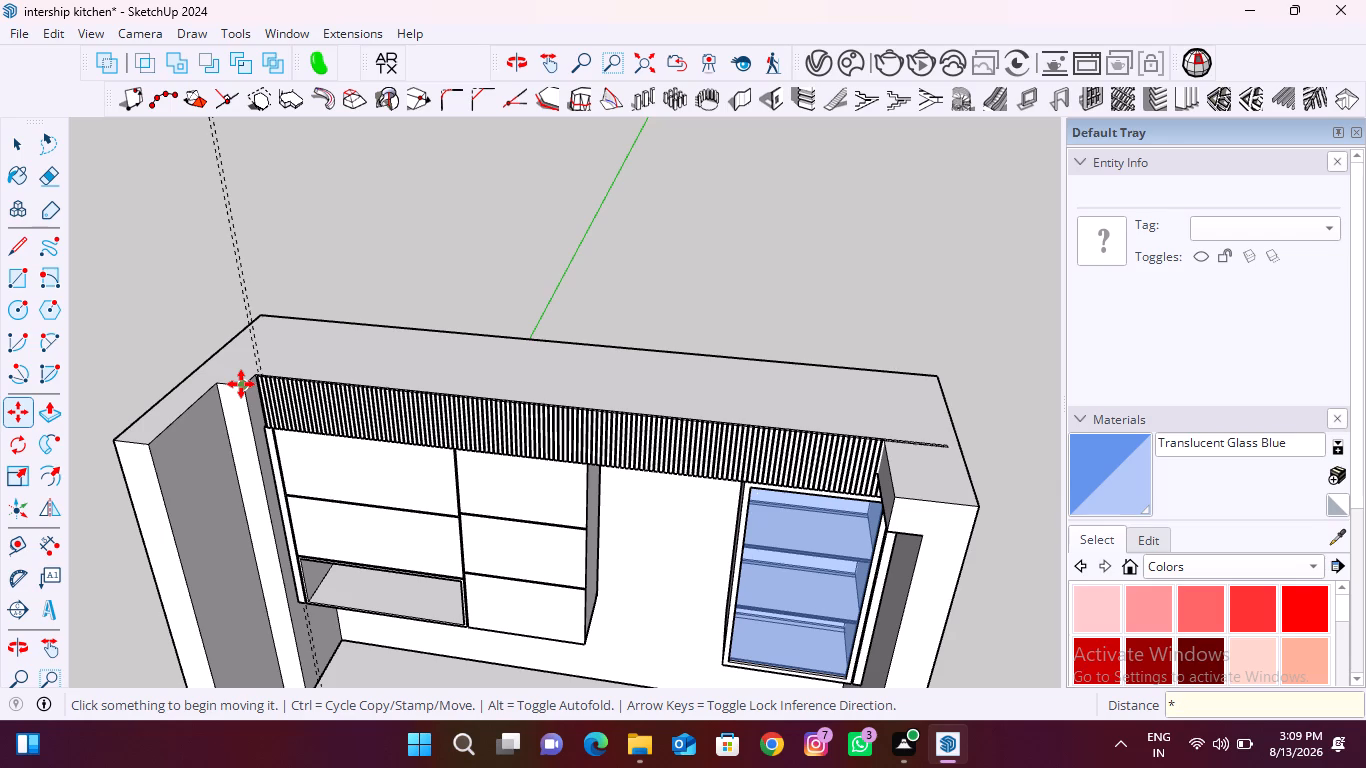
{"action": "type", "text": "130"}
{"action": "key", "text": "Return"}
Examine the end of the batten array above the glass cabinet, where it meets the side wall.
{"action": "scroll", "coordinate": [241, 384], "scroll_direction": "down", "scroll_amount": 8}
{"action": "middle_click_drag", "start_coordinate": [381, 506], "coordinate": [504, 243]}
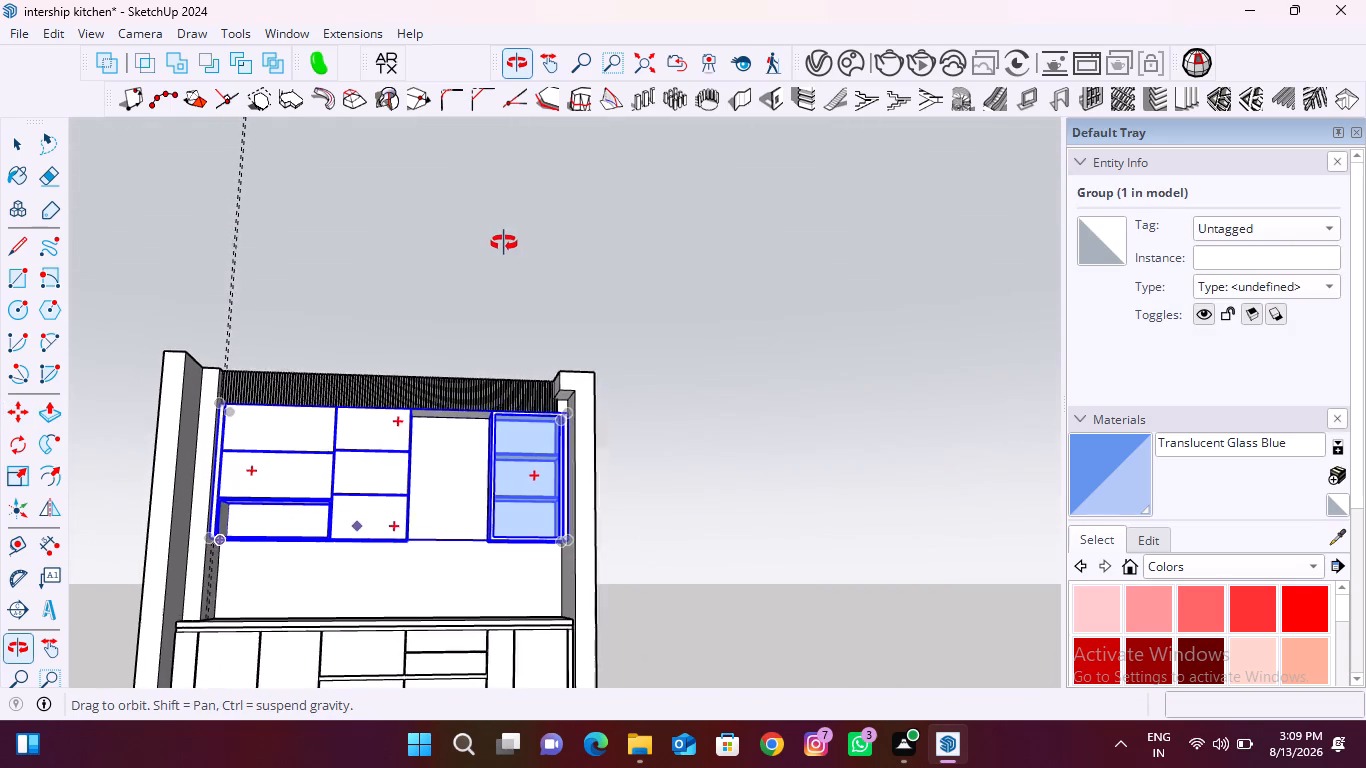
{"action": "middle_click_drag", "start_coordinate": [504, 243], "coordinate": [496, 246]}
{"action": "scroll", "coordinate": [566, 397], "scroll_direction": "up", "scroll_amount": 16}
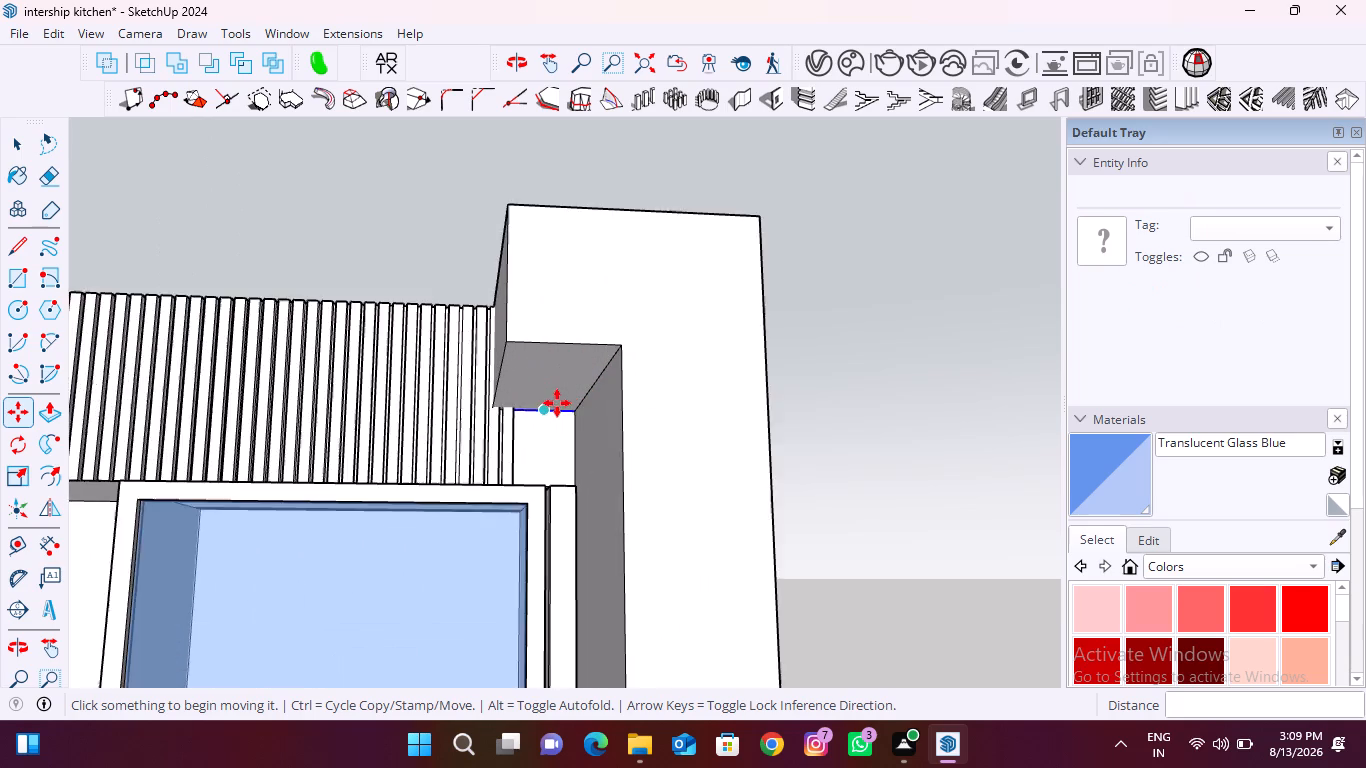
{"action": "scroll", "coordinate": [557, 403], "scroll_direction": "up", "scroll_amount": 6}
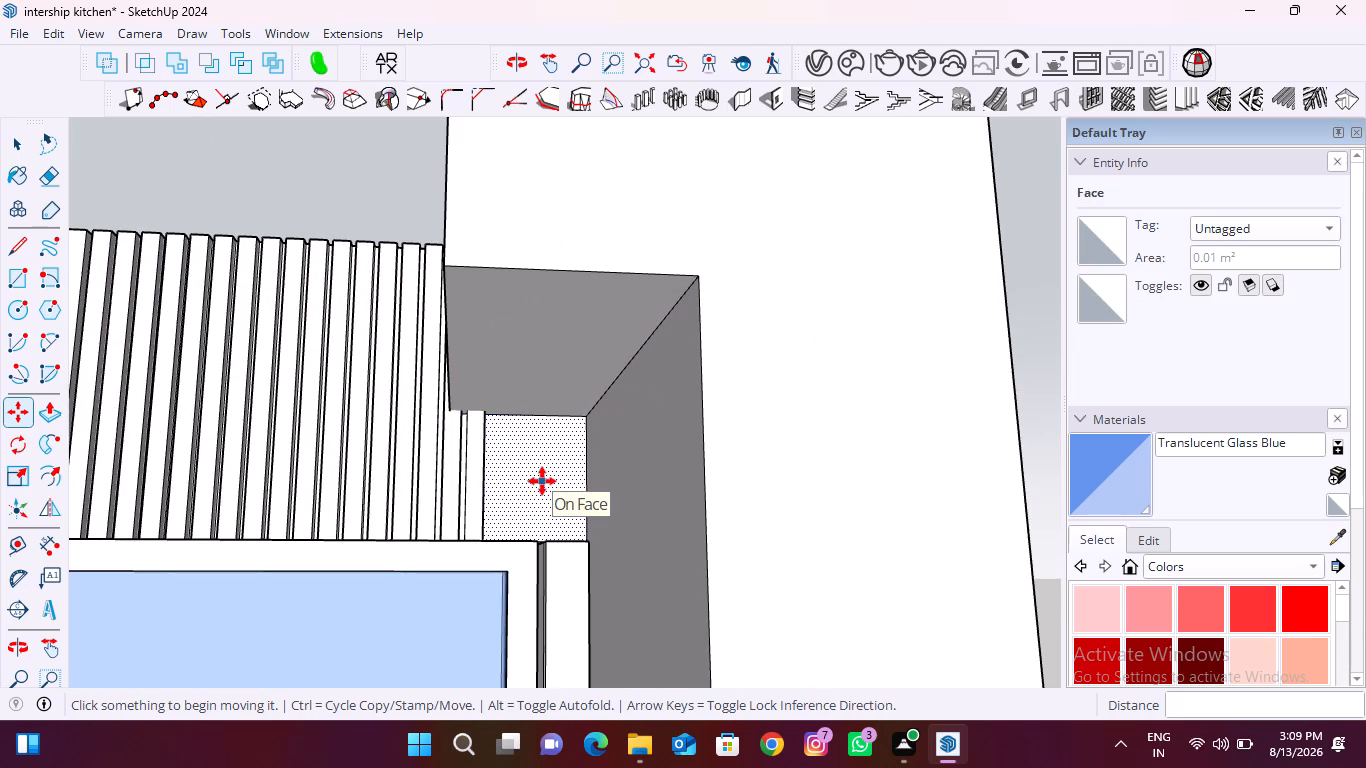
Set the batten array to 135 copies so it reaches the side wall above the glass cabinet.
{"action": "type", "text": "*135"}
{"action": "key", "text": "Return"}
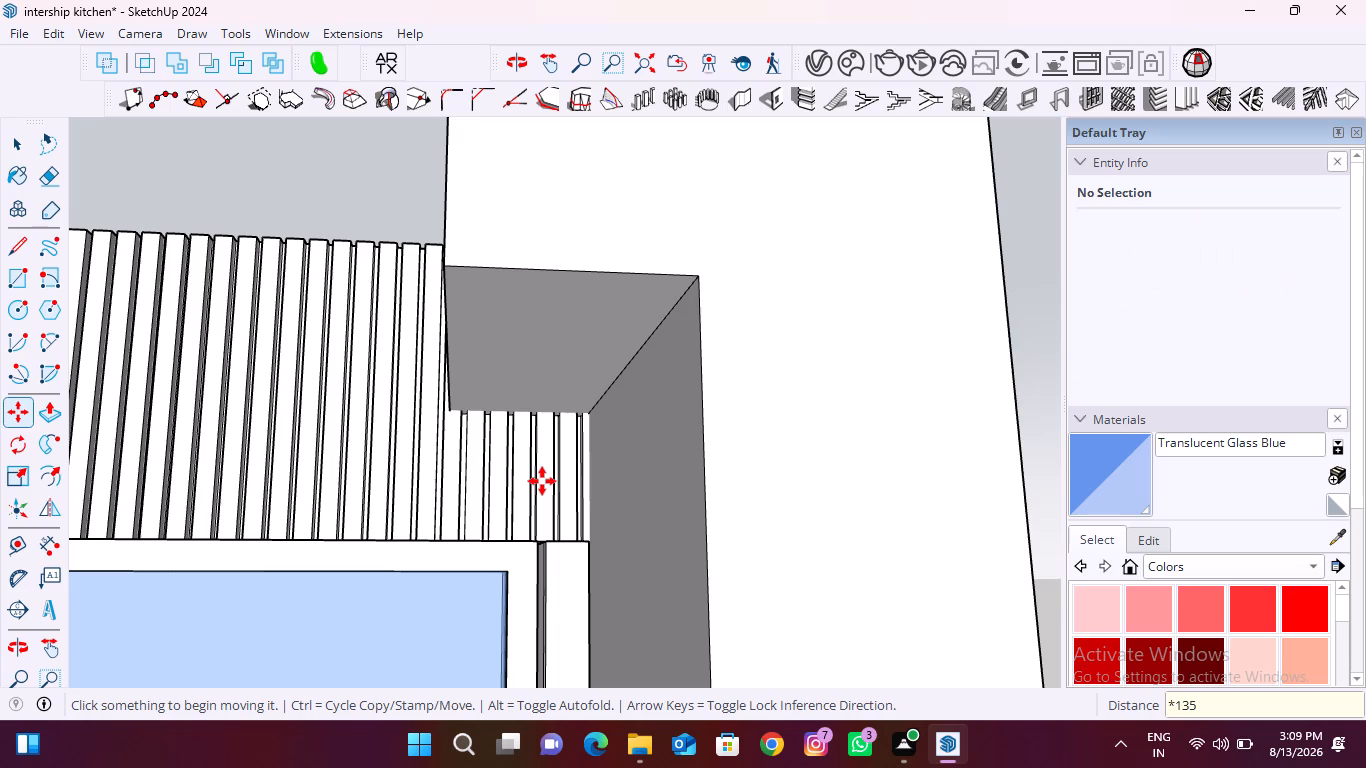
{"action": "scroll", "coordinate": [529, 482], "scroll_direction": "down", "scroll_amount": 10}
{"action": "middle_click_drag", "start_coordinate": [547, 427], "coordinate": [500, 589]}
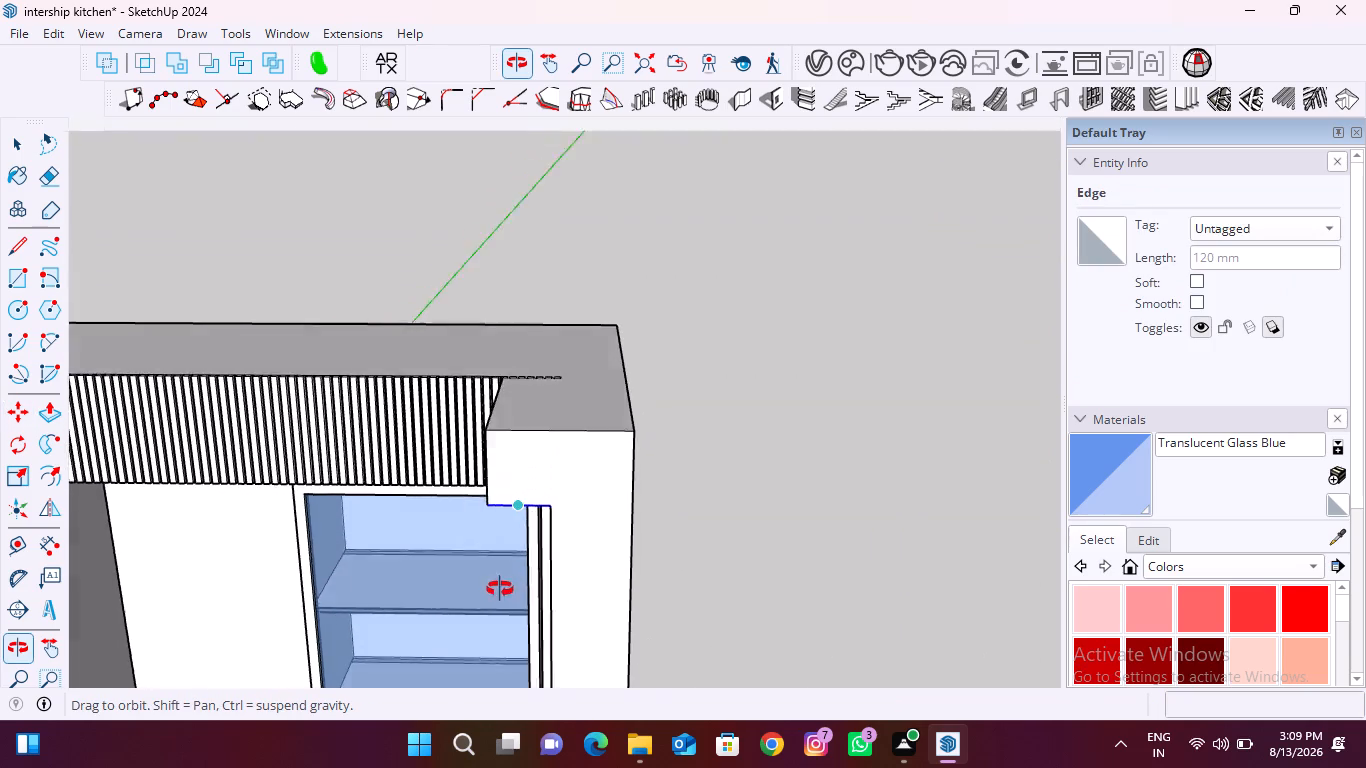
{"action": "middle_click_drag", "start_coordinate": [500, 589], "coordinate": [556, 428]}
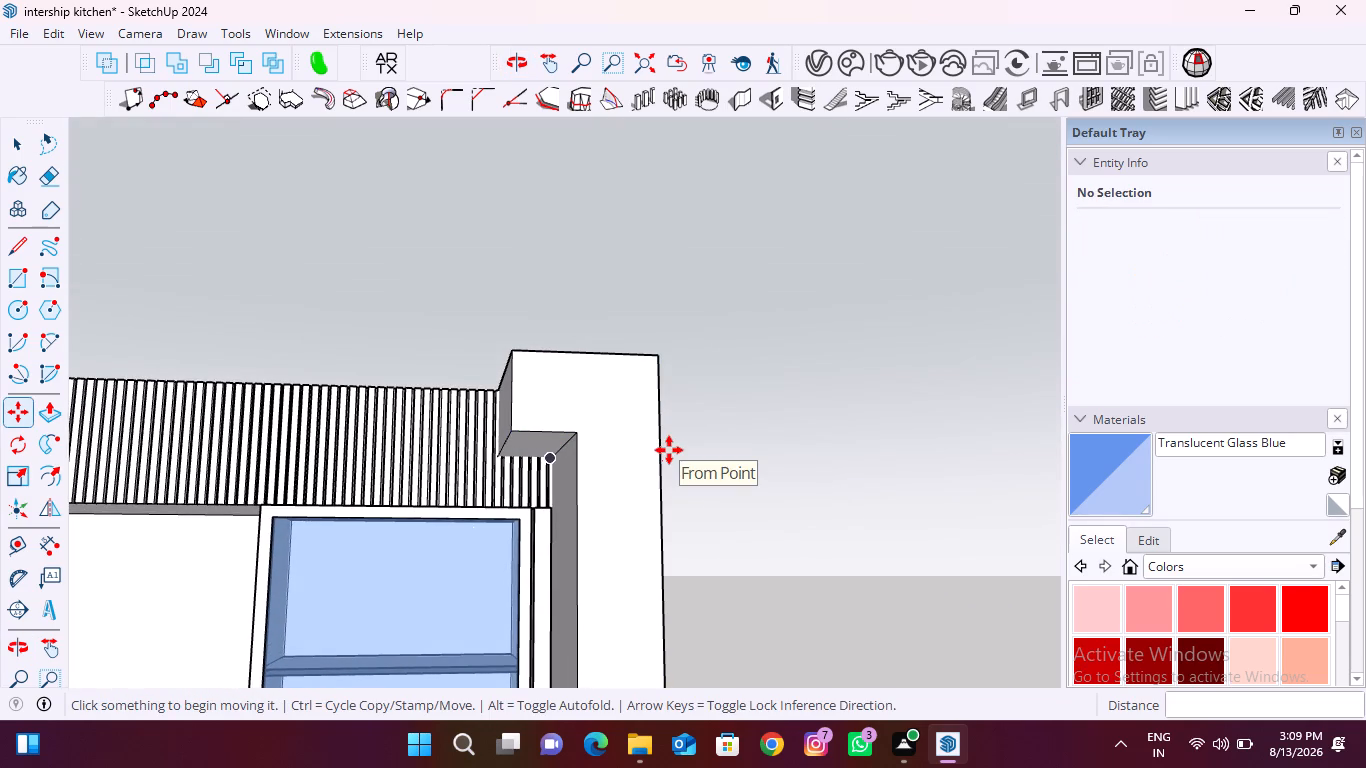
{"action": "key", "text": "space"}
{"action": "left_click", "coordinate": [731, 431]}
Delete all guide lines in the model.
{"action": "scroll", "coordinate": [757, 414], "scroll_direction": "down", "scroll_amount": 2}
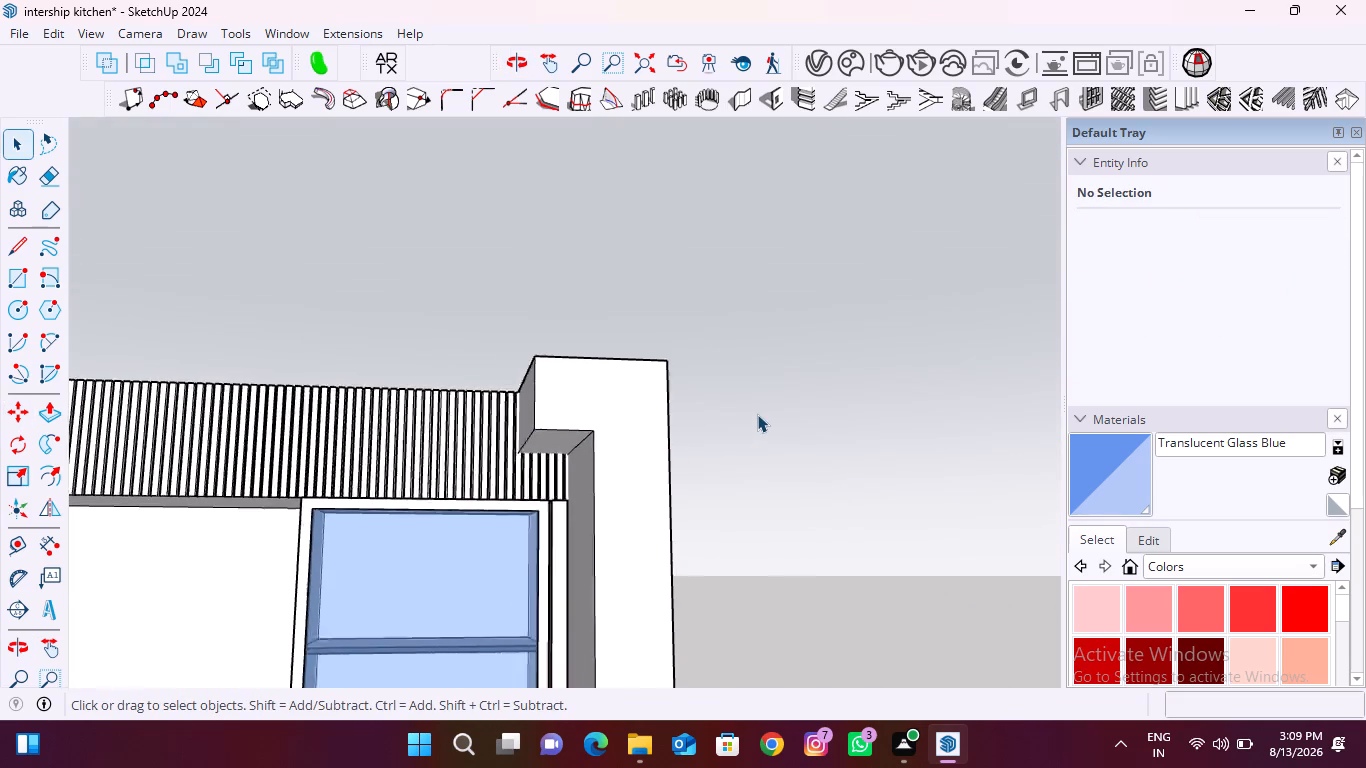
{"action": "scroll", "coordinate": [757, 414], "scroll_direction": "down", "scroll_amount": 16}
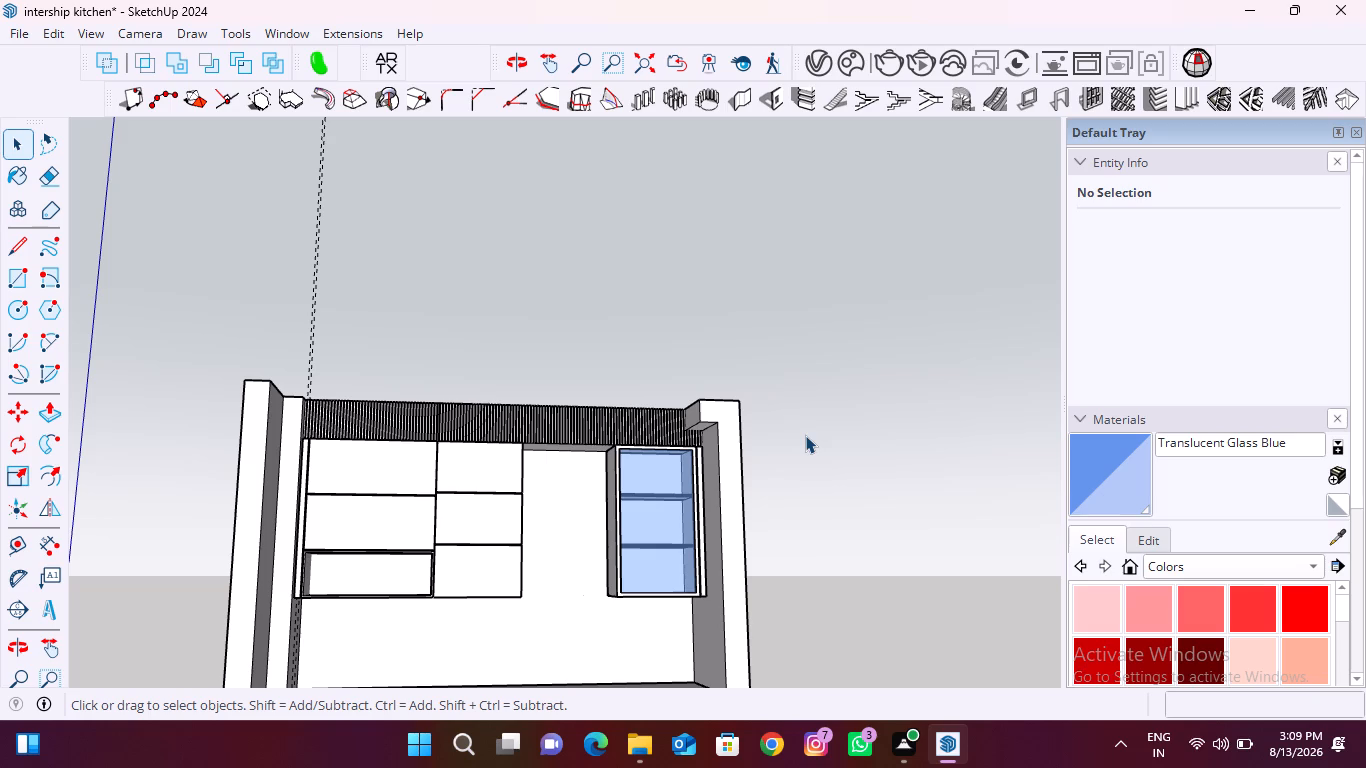
{"action": "key", "text": "space"}
{"action": "left_click", "coordinate": [62, 36]}
{"action": "left_click", "coordinate": [149, 242]}
{"action": "left_click", "coordinate": [607, 282]}
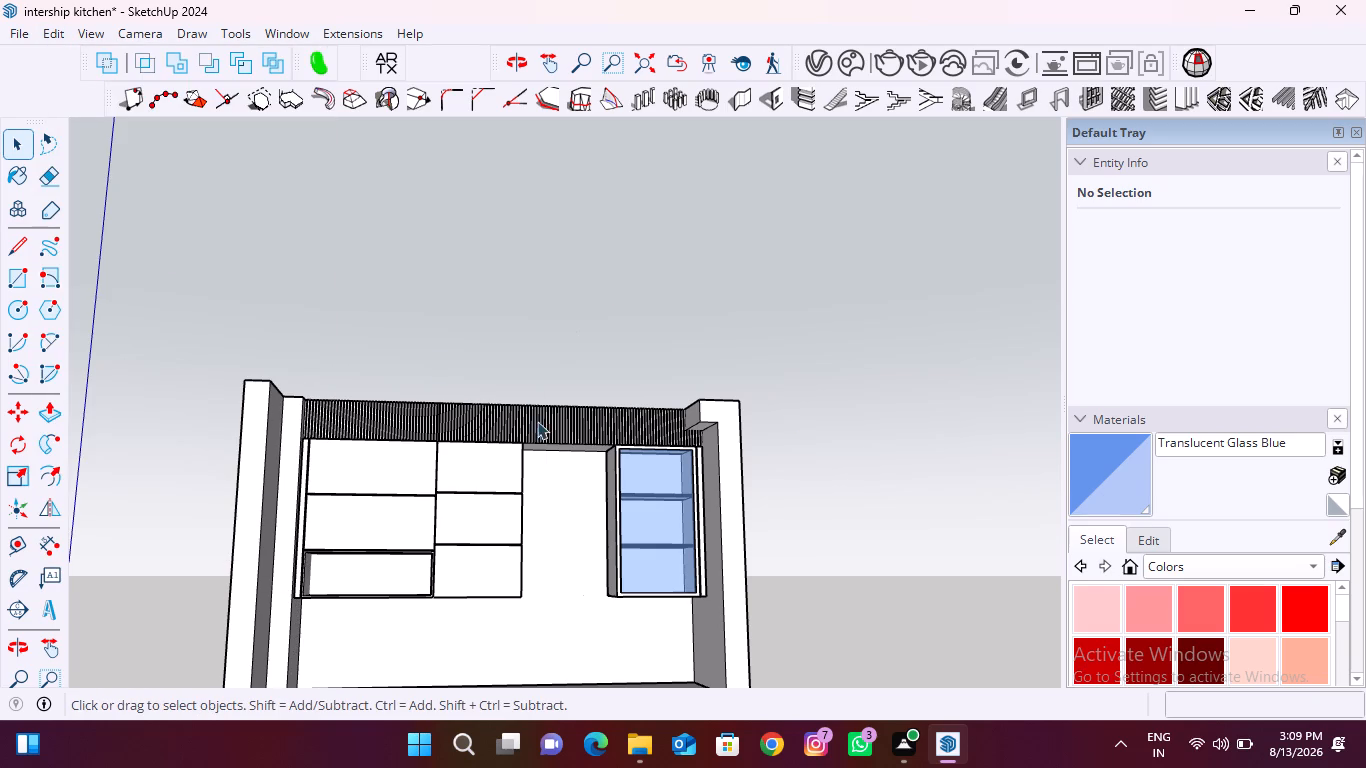
Examine the batten row above the wall cabinets and the whole kitchen from the front and the side.
{"action": "scroll", "coordinate": [537, 424], "scroll_direction": "up", "scroll_amount": 12}
{"action": "scroll", "coordinate": [537, 424], "scroll_direction": "up", "scroll_amount": 9}
{"action": "middle_click_drag", "start_coordinate": [540, 388], "coordinate": [538, 403]}
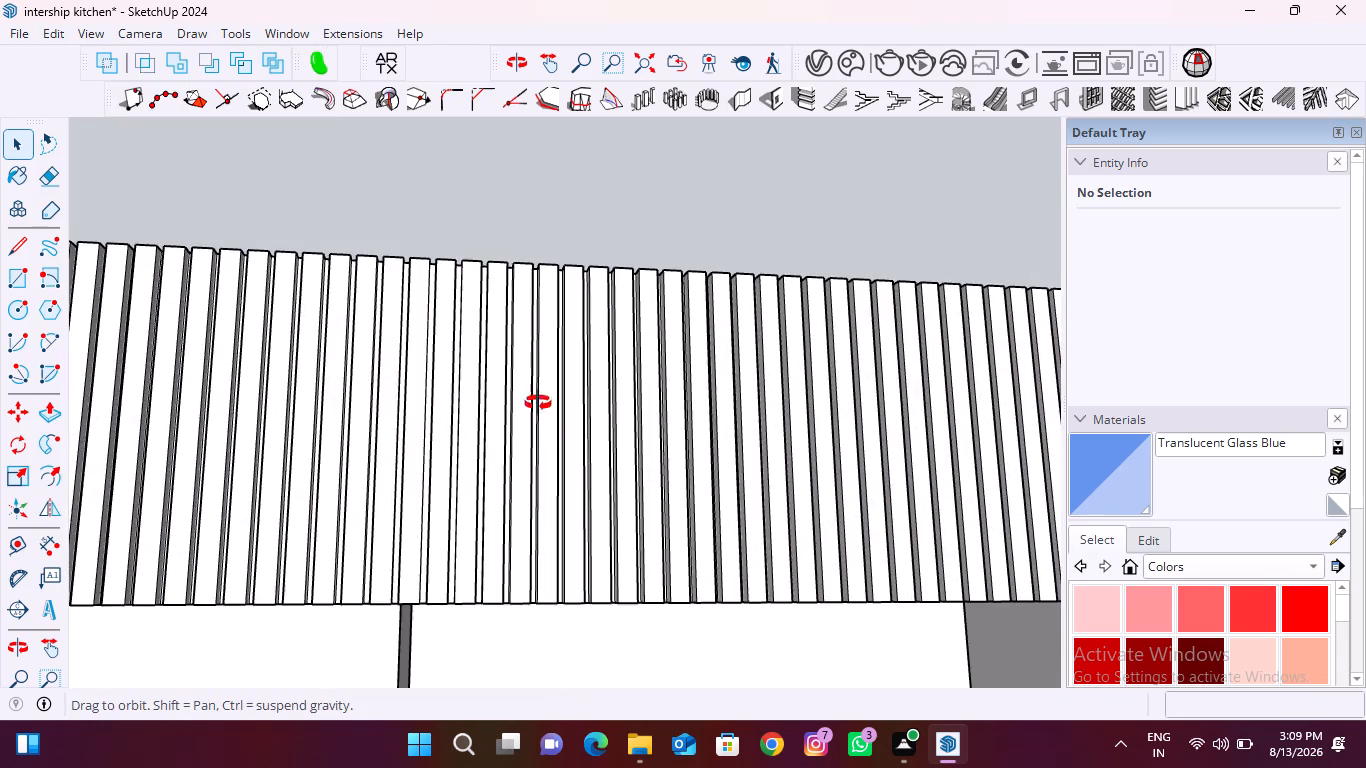
{"action": "middle_click_drag", "start_coordinate": [538, 403], "coordinate": [490, 657]}
{"action": "scroll", "coordinate": [508, 478], "scroll_direction": "down", "scroll_amount": 15}
{"action": "scroll", "coordinate": [511, 477], "scroll_direction": "down", "scroll_amount": 6}
{"action": "middle_click_drag", "start_coordinate": [513, 532], "coordinate": [518, 343]}
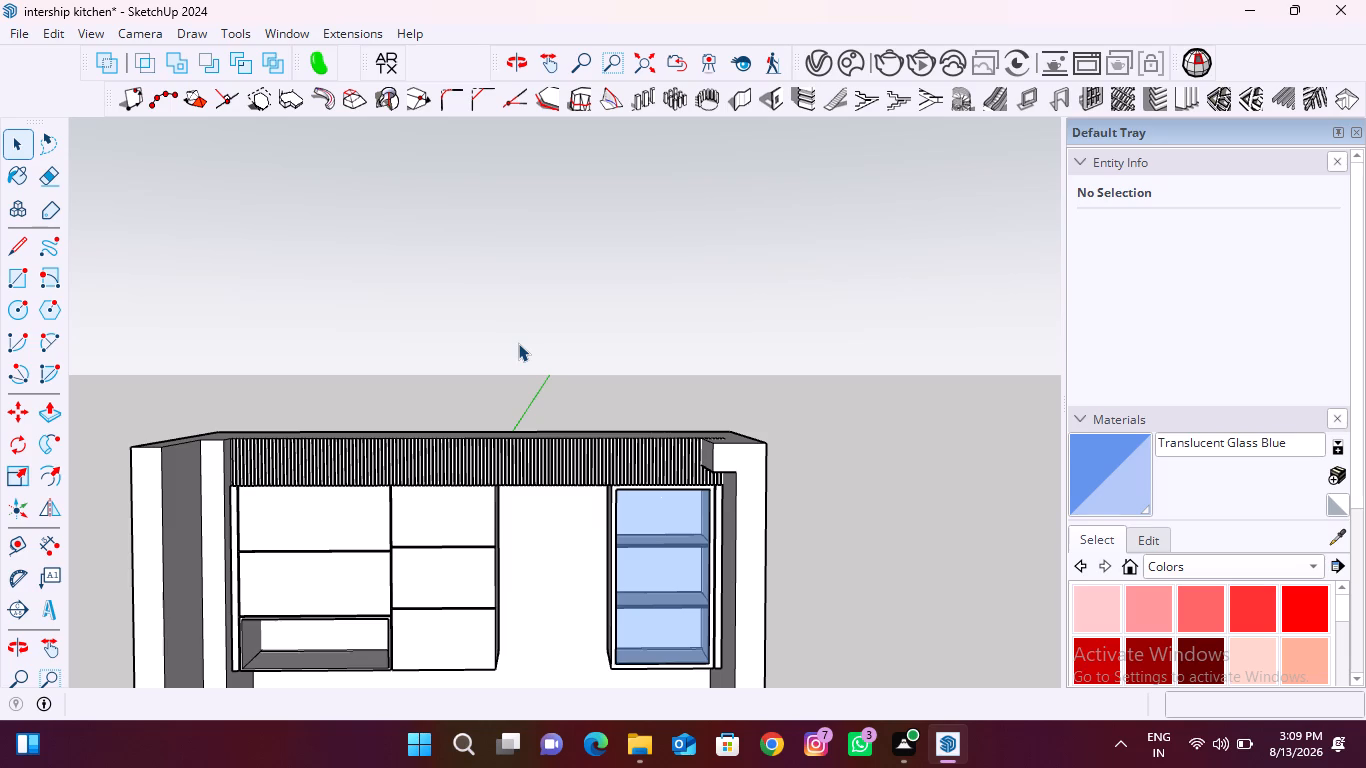
{"action": "scroll", "coordinate": [518, 343], "scroll_direction": "down", "scroll_amount": 5}
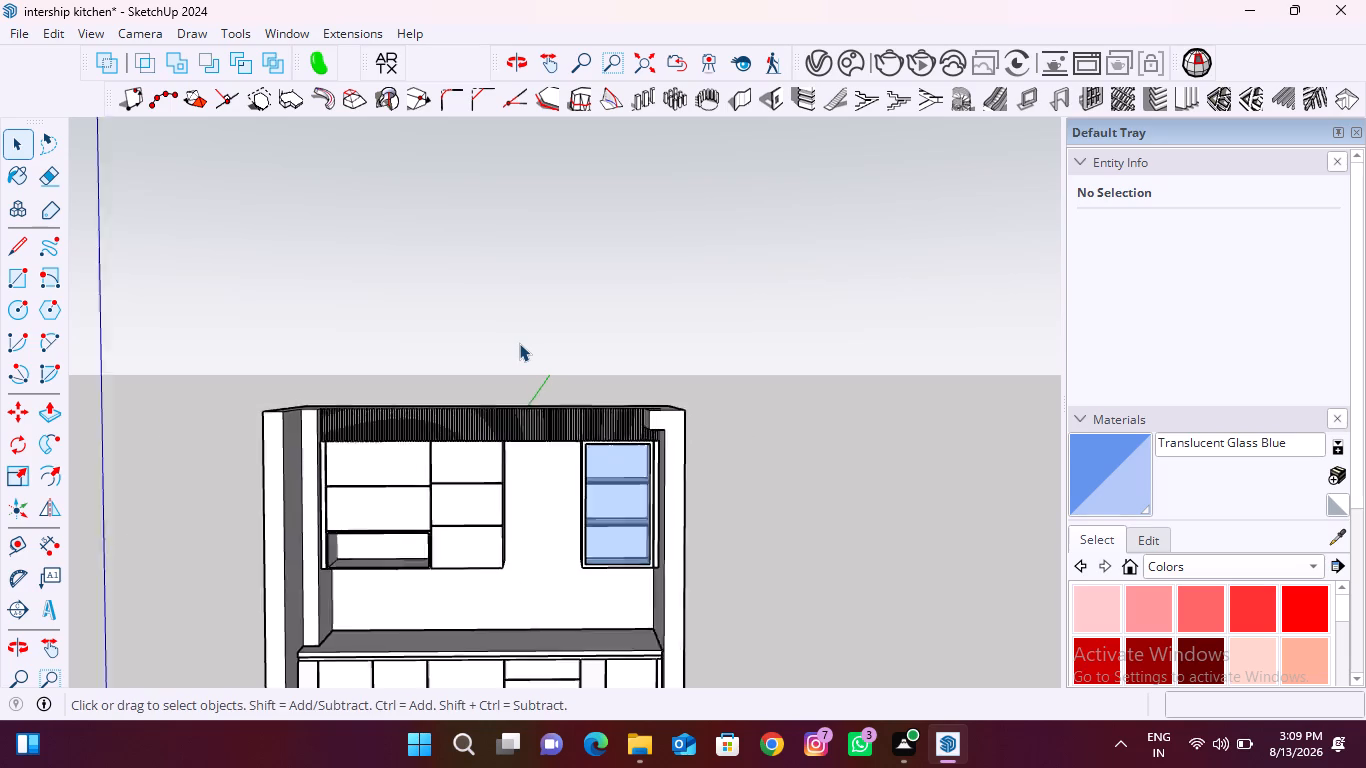
{"action": "scroll", "coordinate": [519, 343], "scroll_direction": "down", "scroll_amount": 10}
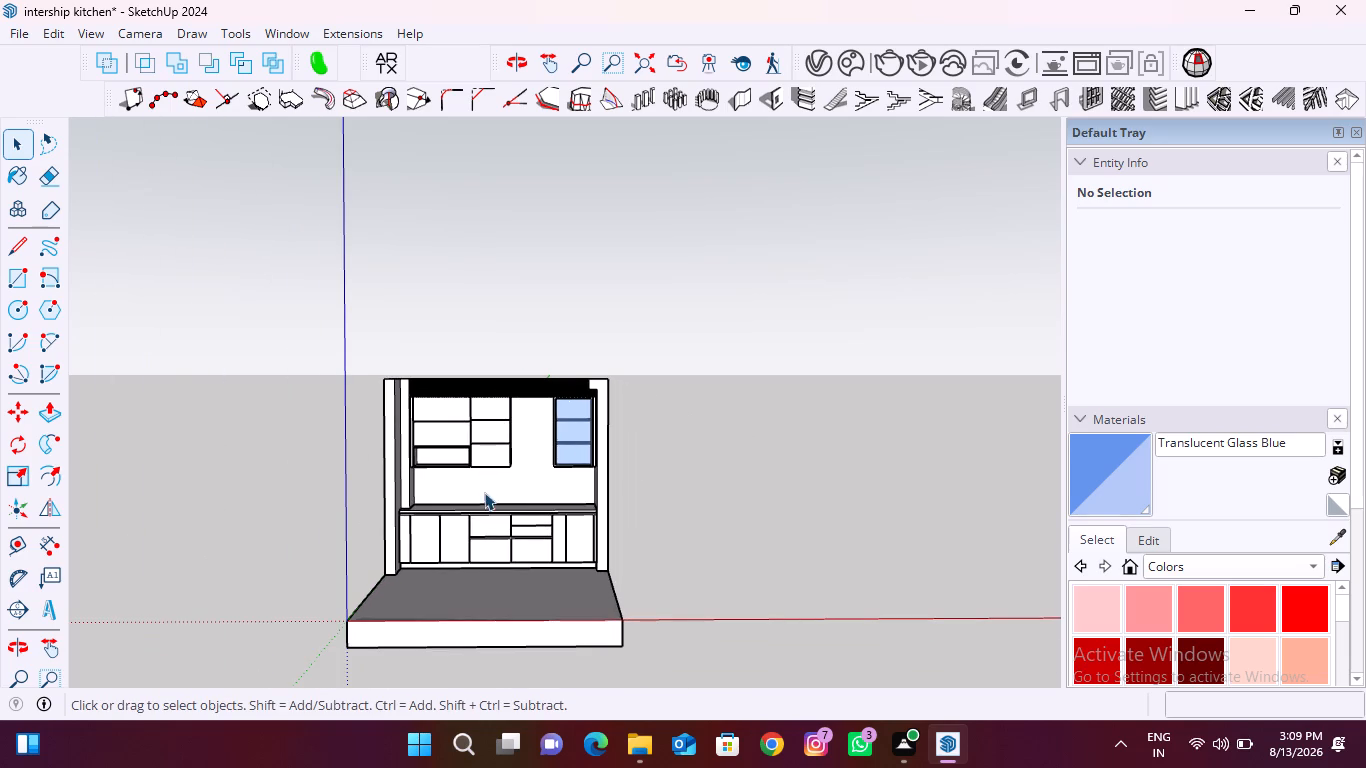
{"action": "scroll", "coordinate": [508, 553], "scroll_direction": "up", "scroll_amount": 1}
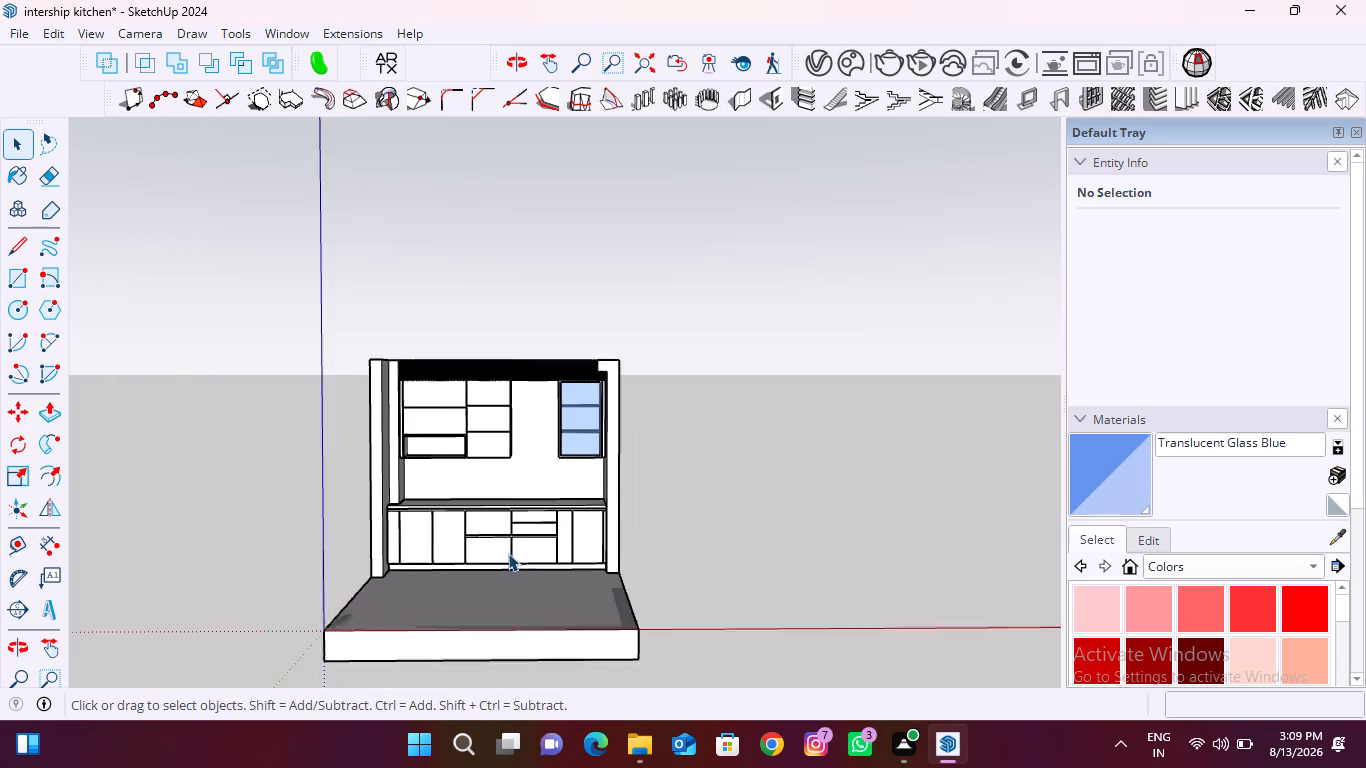
{"action": "scroll", "coordinate": [508, 553], "scroll_direction": "up", "scroll_amount": 3}
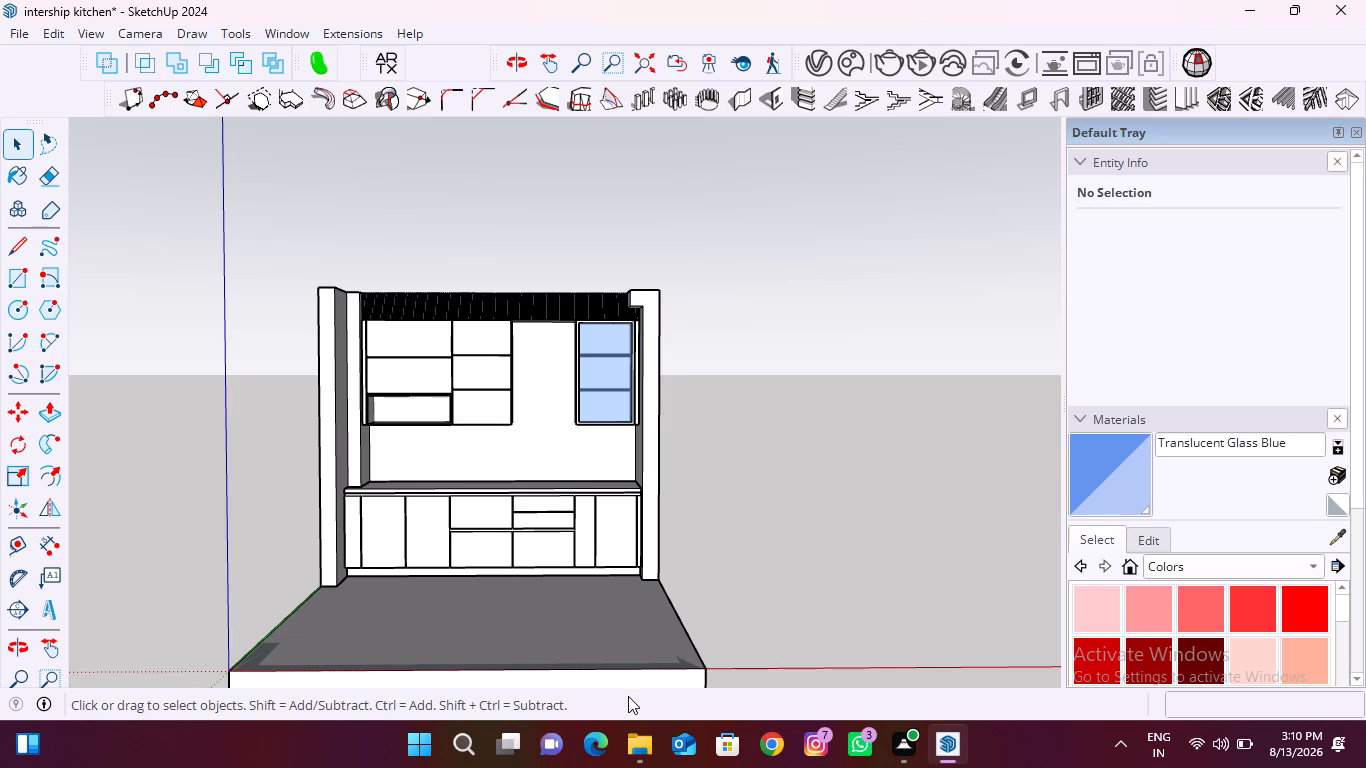
{"action": "scroll", "coordinate": [449, 563], "scroll_direction": "down", "scroll_amount": 4}
{"action": "middle_click_drag", "start_coordinate": [439, 577], "coordinate": [483, 594]}
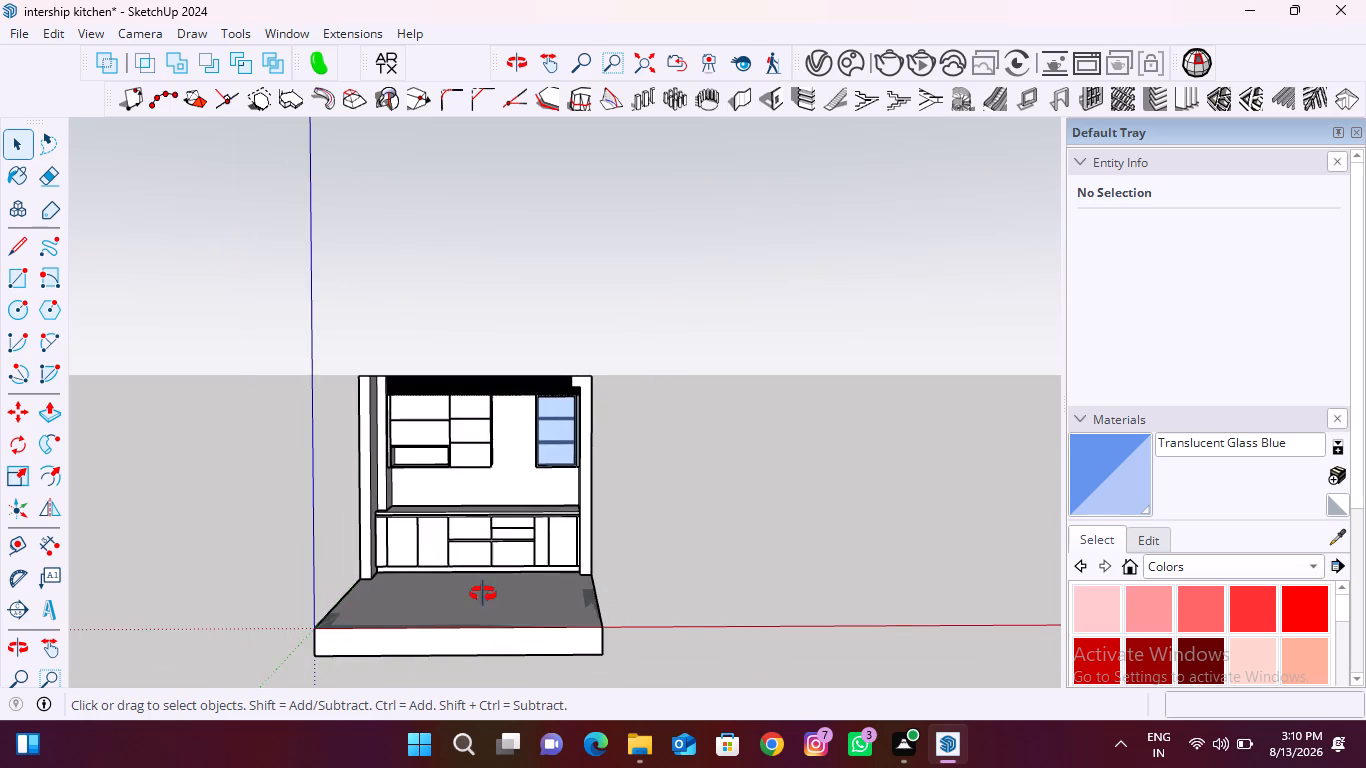
{"action": "middle_click_drag", "start_coordinate": [483, 594], "coordinate": [772, 654]}
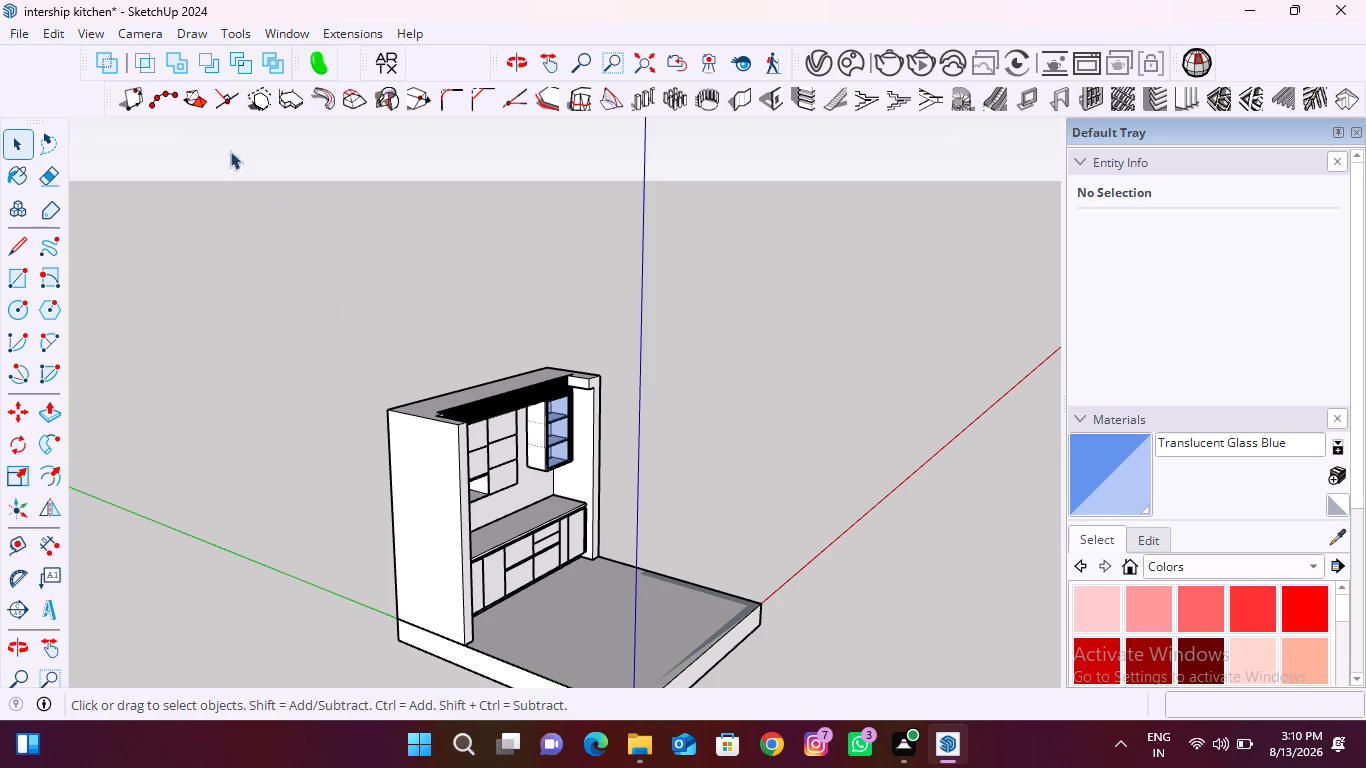
Unhide the hidden walls on the open sides of the kitchen.
{"action": "left_click", "coordinate": [46, 32]}
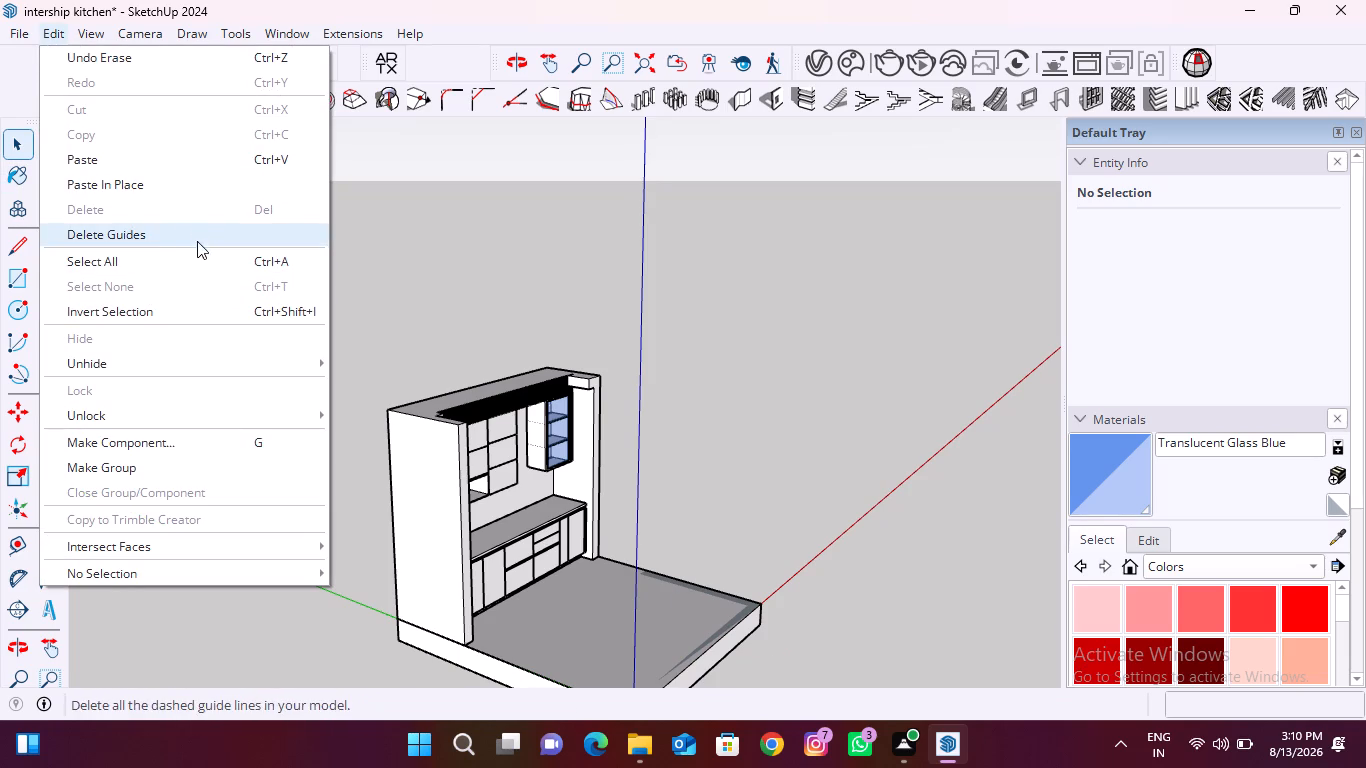
{"action": "left_click", "coordinate": [176, 361]}
{"action": "left_click", "coordinate": [356, 414]}
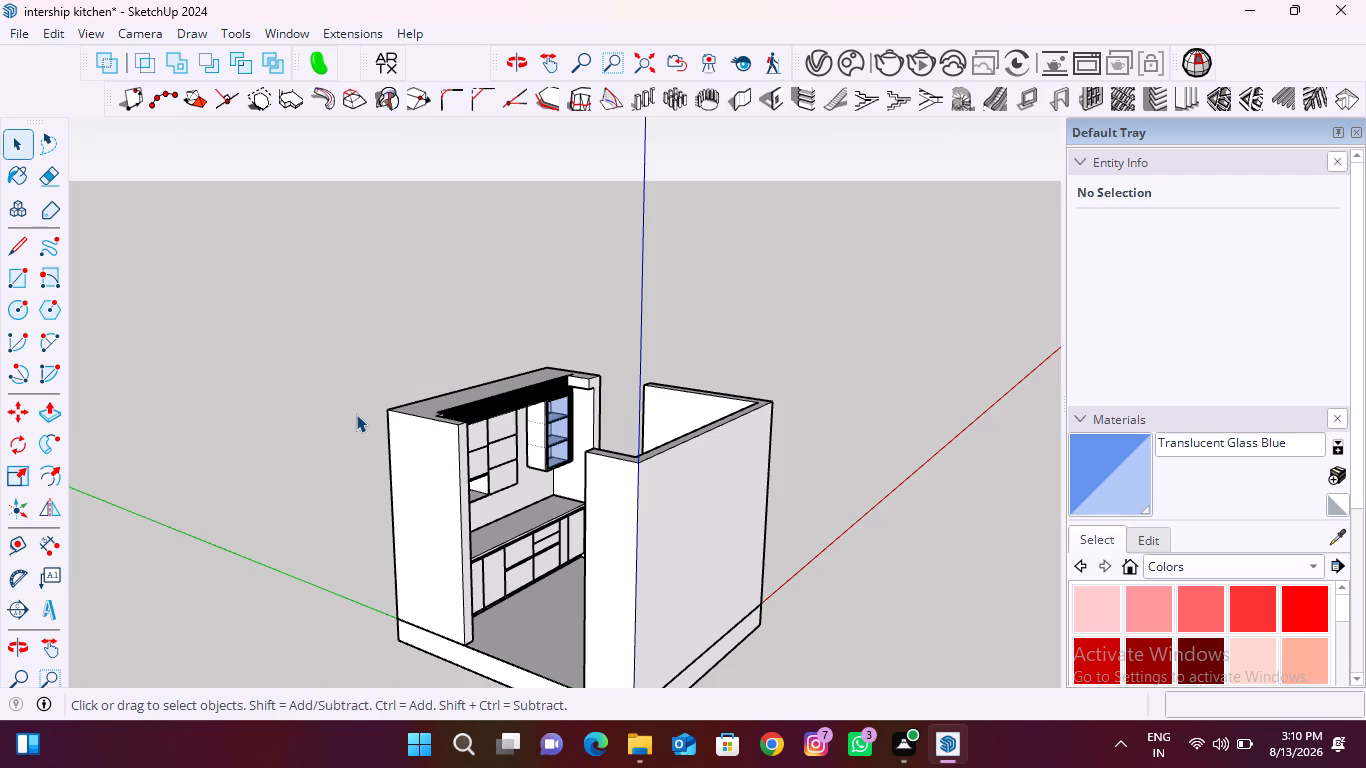
Place a guide 2100 mm above the floor, offset from the bottom edge of the wall beside the doorway gap.
{"action": "scroll", "coordinate": [278, 423], "scroll_direction": "down", "scroll_amount": 5}
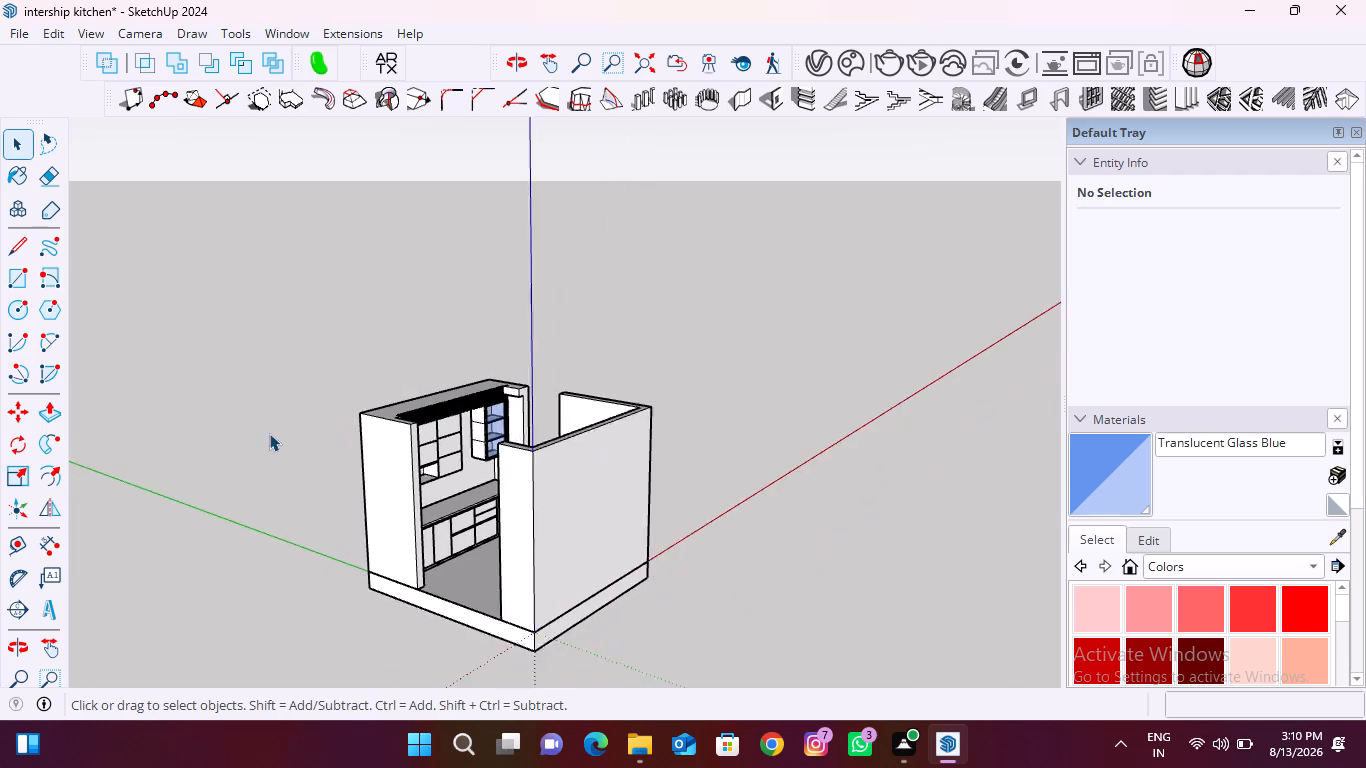
{"action": "middle_click_drag", "start_coordinate": [312, 475], "coordinate": [537, 523]}
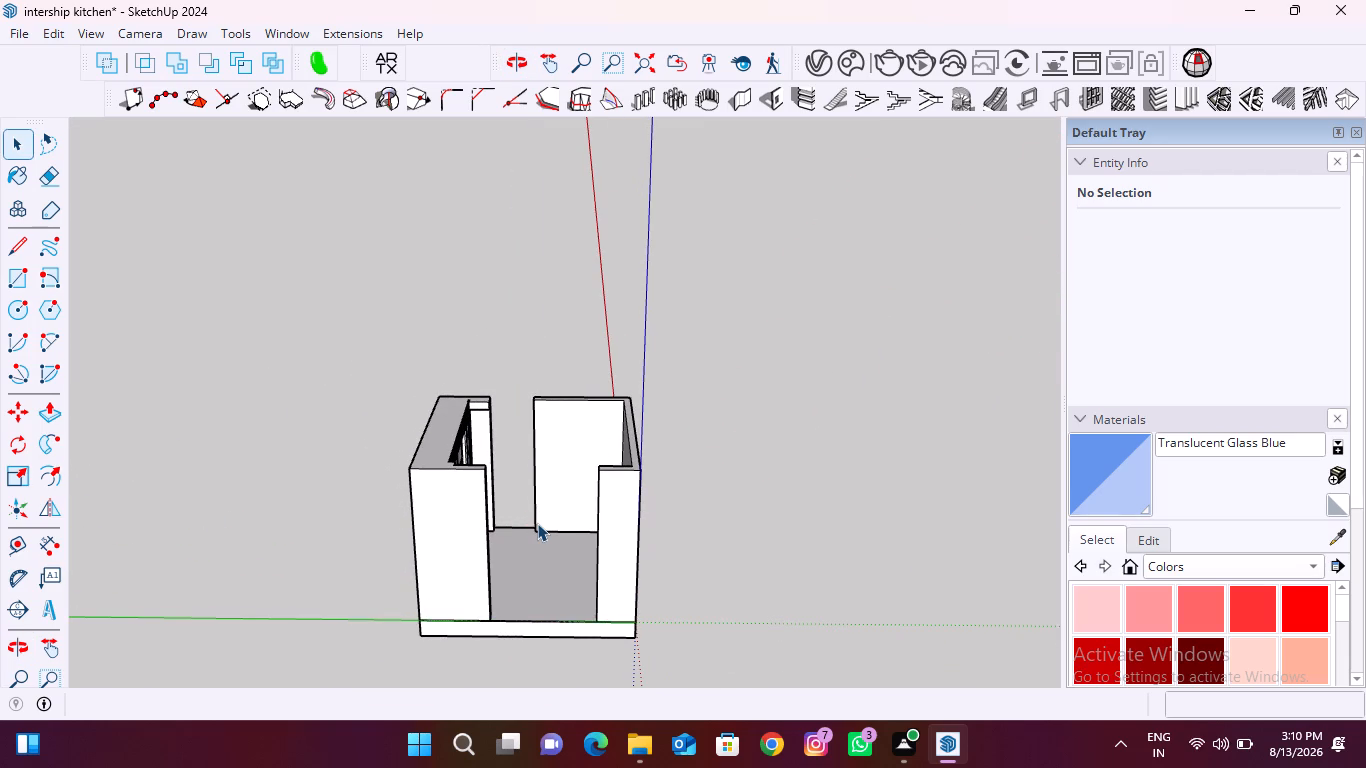
{"action": "scroll", "coordinate": [484, 524], "scroll_direction": "up", "scroll_amount": 6}
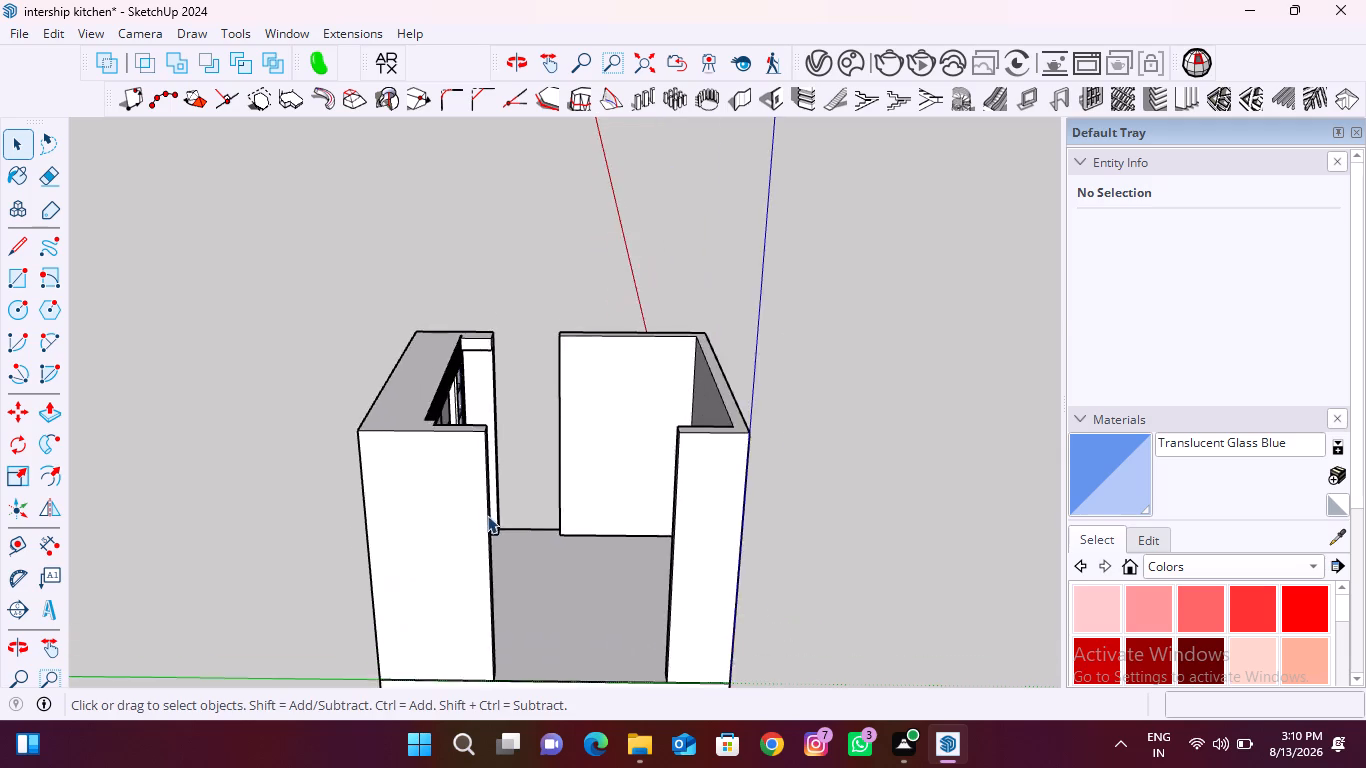
{"action": "scroll", "coordinate": [487, 515], "scroll_direction": "up", "scroll_amount": 6}
{"action": "middle_click_drag", "start_coordinate": [483, 498], "coordinate": [438, 498]}
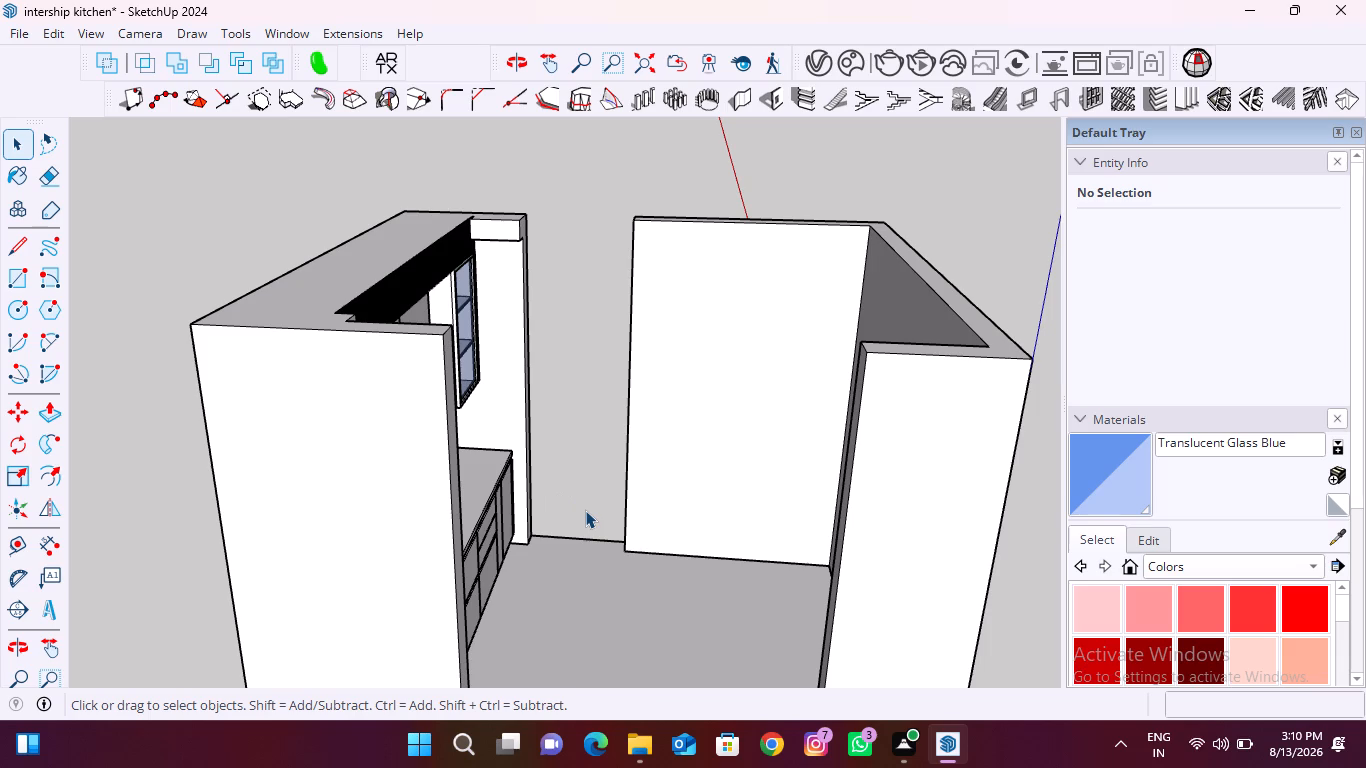
{"action": "key", "text": "t"}
{"action": "left_click", "coordinate": [651, 554]}
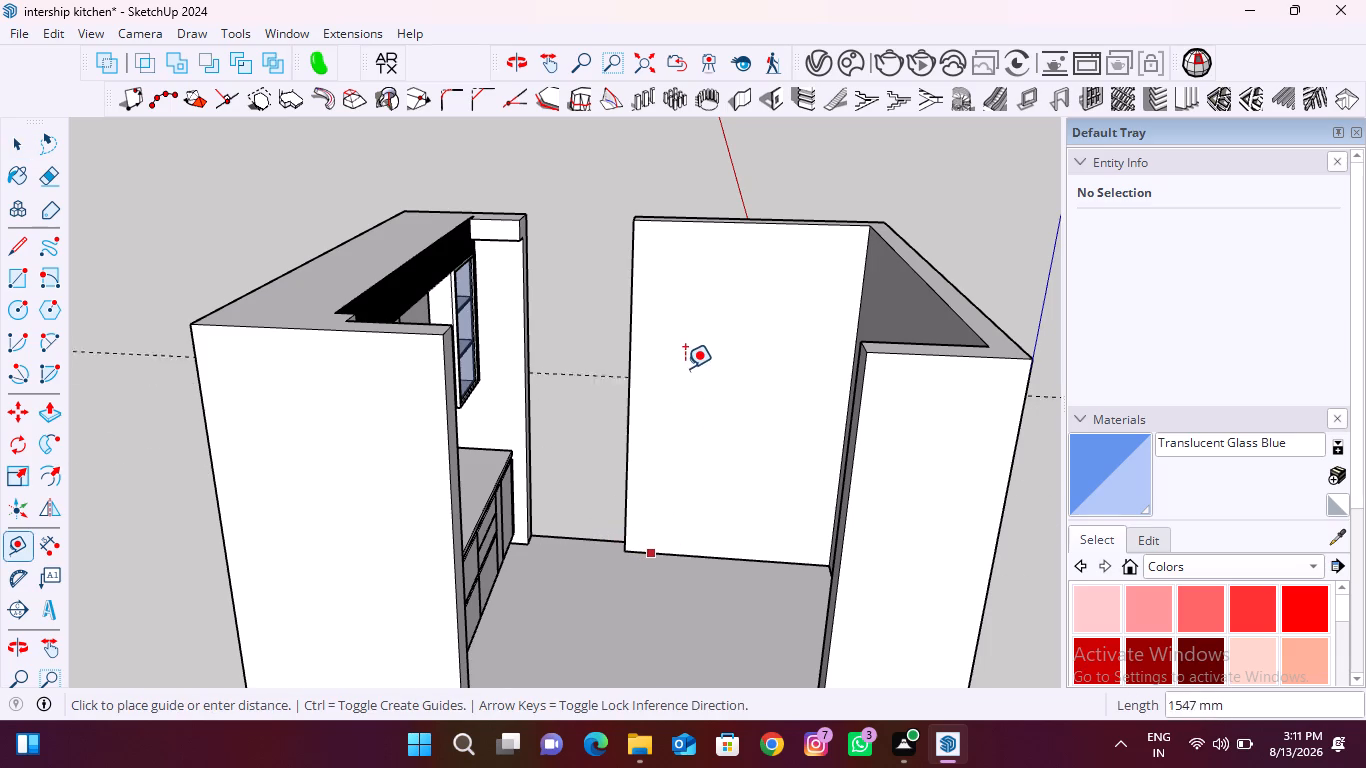
{"action": "type", "text": "21"}
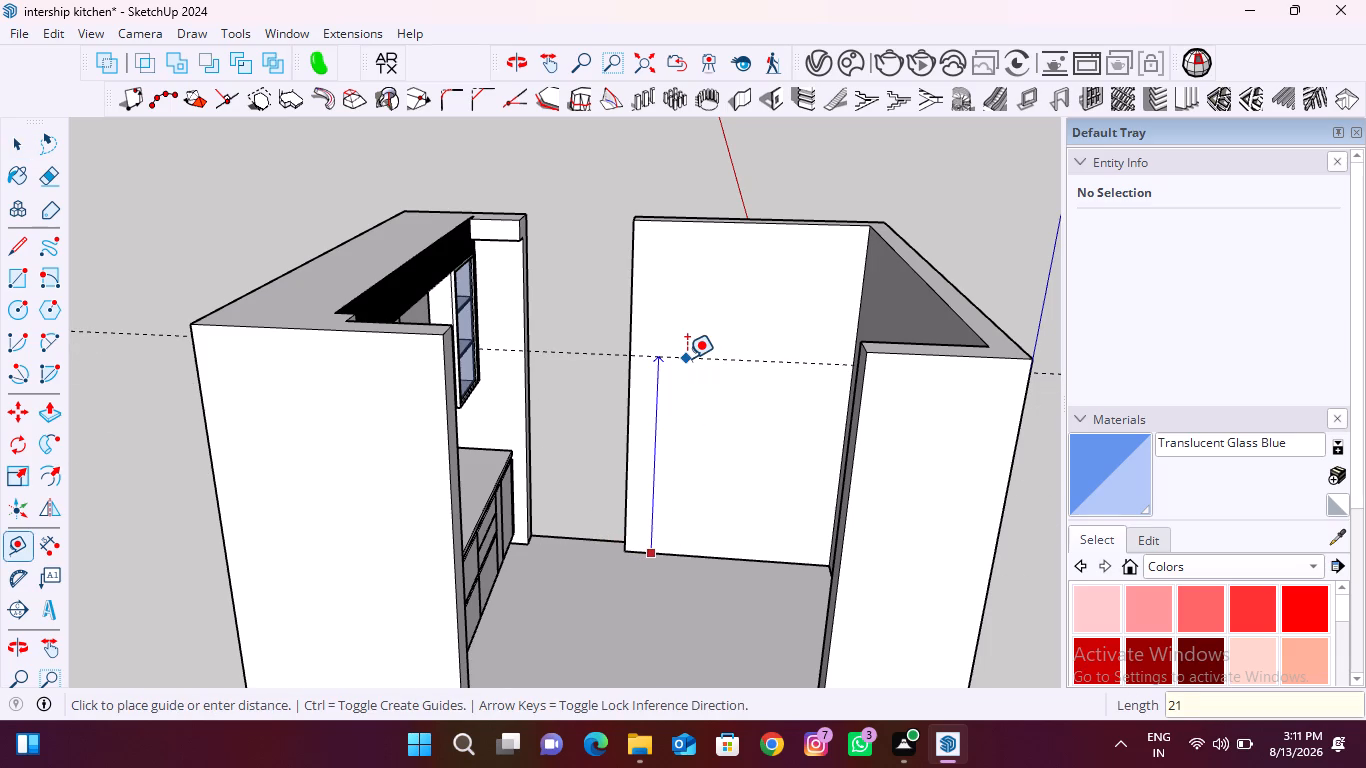
{"action": "type", "text": "00"}
{"action": "key", "text": "Return"}
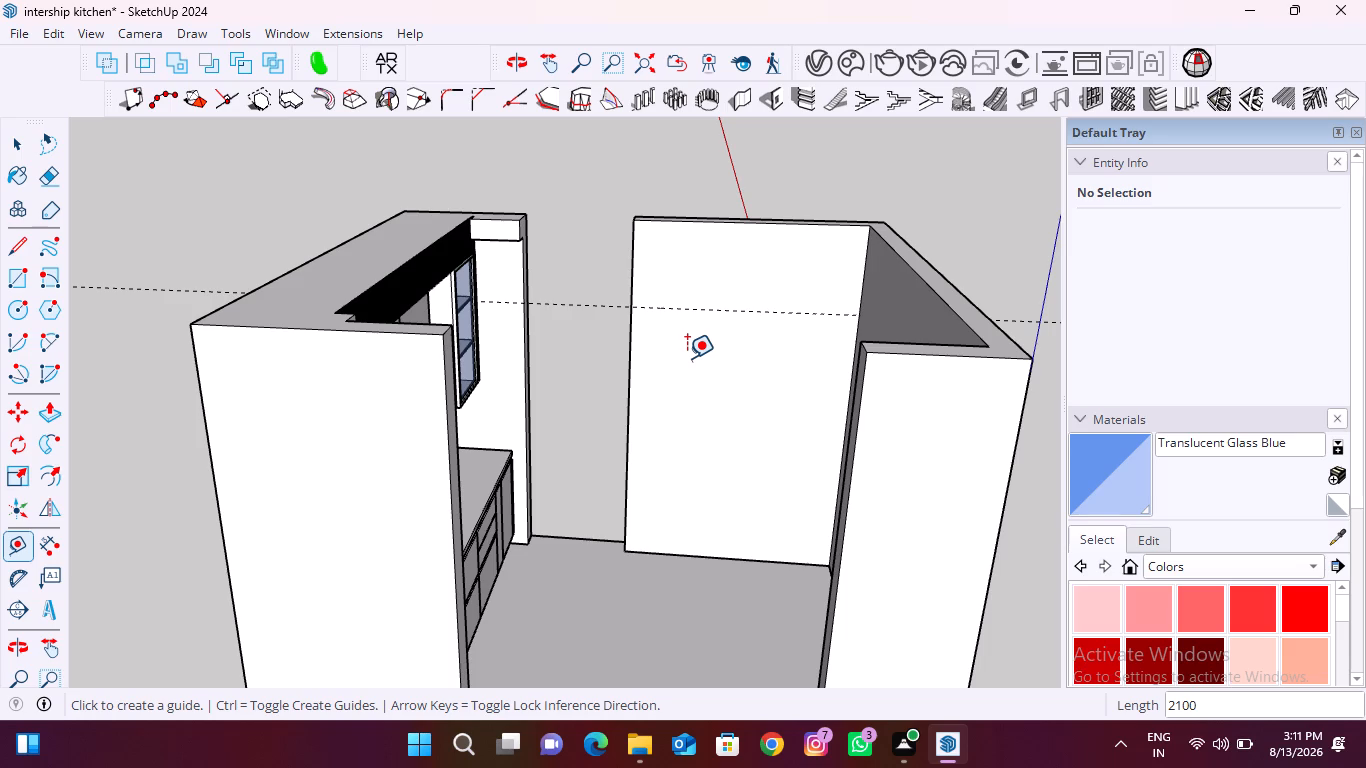
Draw an 820 mm by 155 mm rectangle bridging the doorway gap between the wall tops.
{"action": "key", "text": "r"}
{"action": "middle_click_drag", "start_coordinate": [726, 262], "coordinate": [349, 399]}
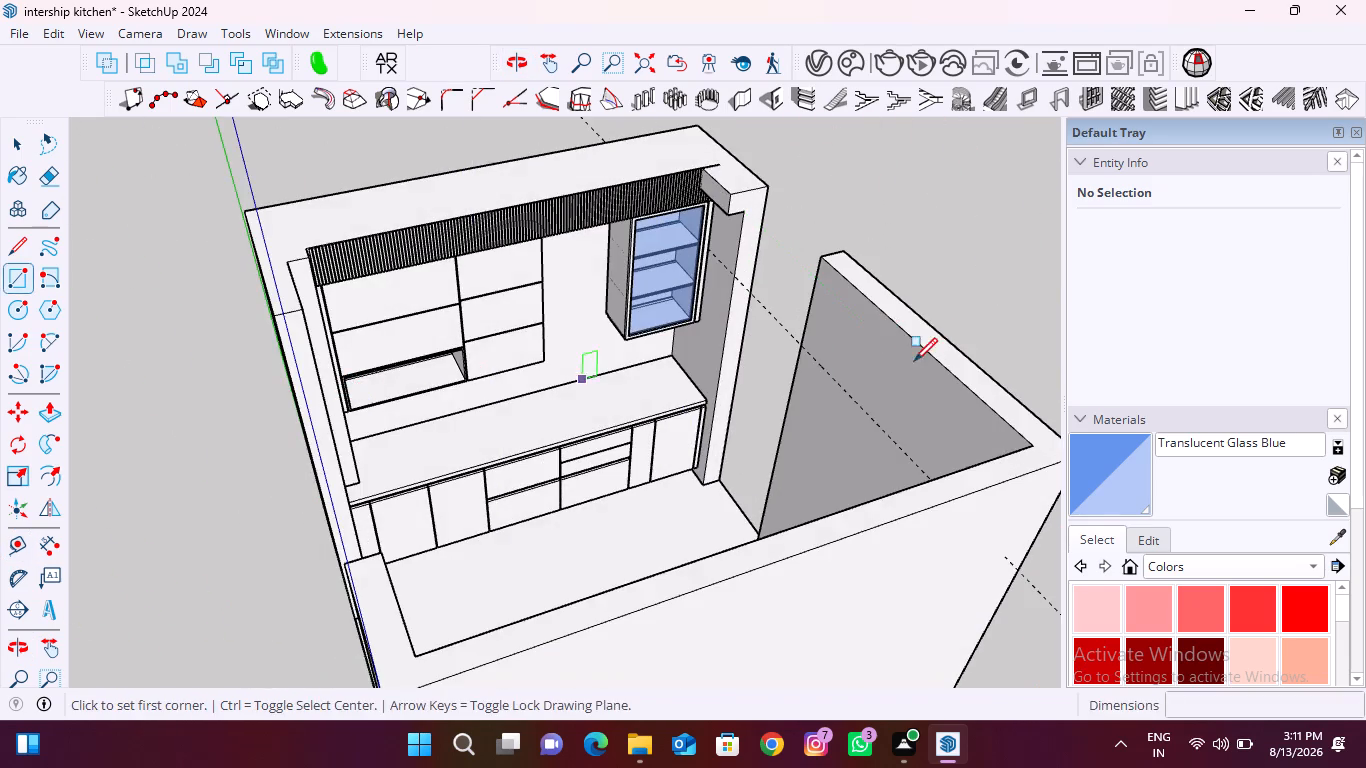
{"action": "middle_click_drag", "start_coordinate": [928, 343], "coordinate": [716, 399]}
{"action": "scroll", "coordinate": [842, 399], "scroll_direction": "up", "scroll_amount": 8}
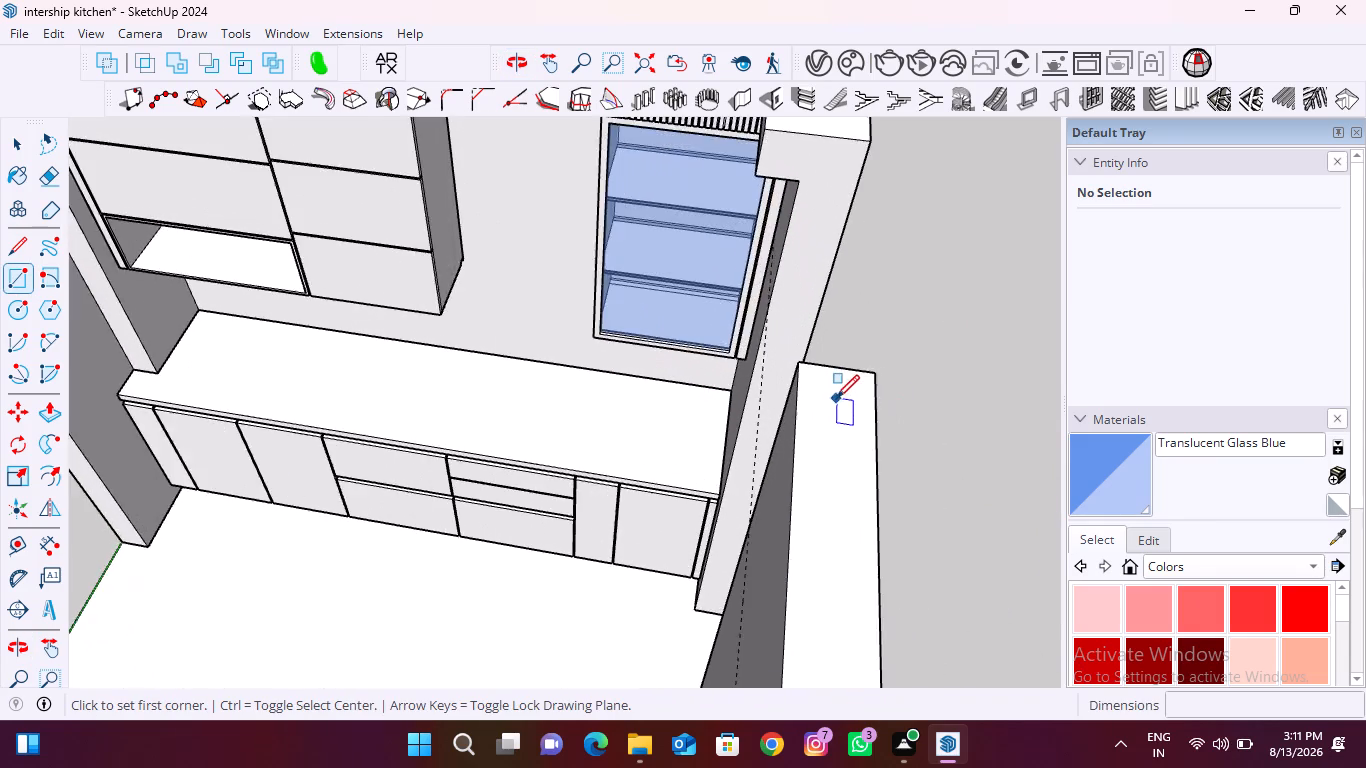
{"action": "scroll", "coordinate": [836, 398], "scroll_direction": "up", "scroll_amount": 5}
{"action": "middle_click_drag", "start_coordinate": [838, 397], "coordinate": [231, 294]}
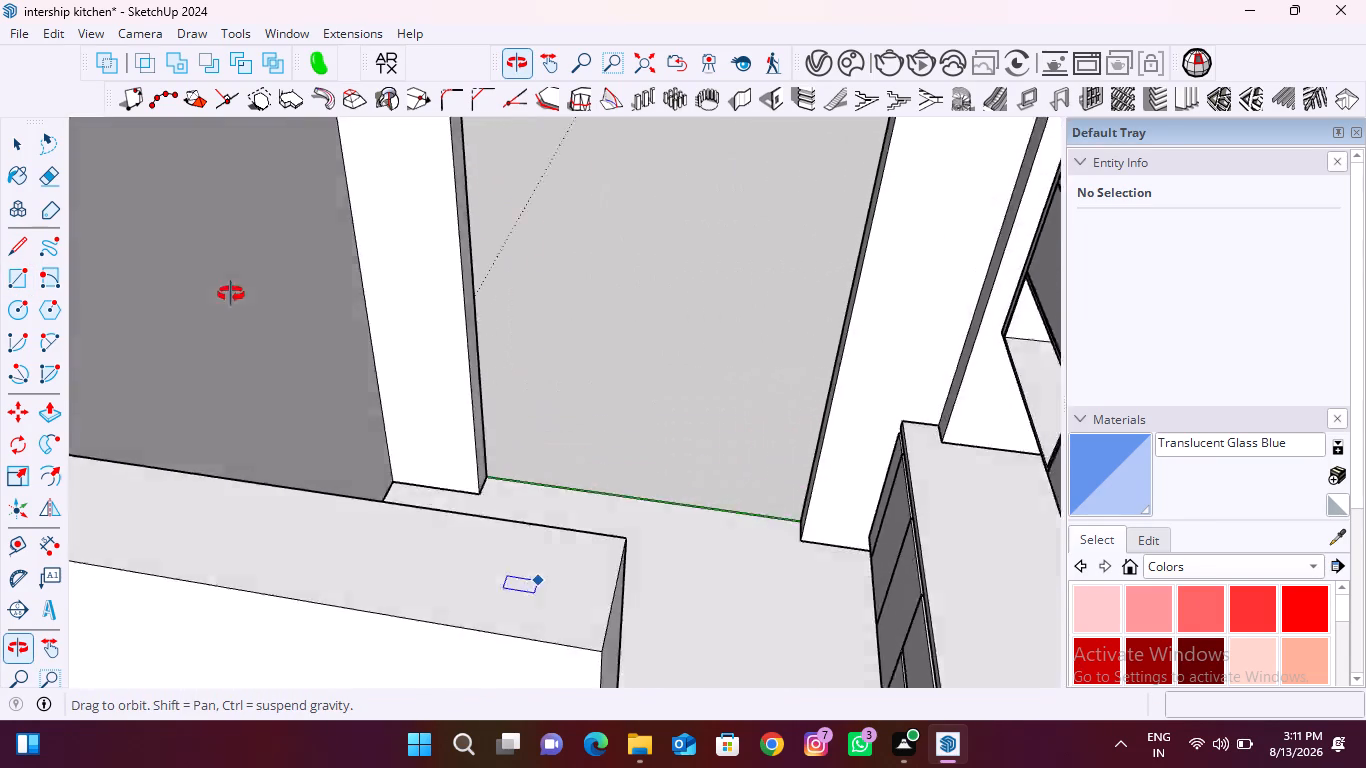
{"action": "middle_click_drag", "start_coordinate": [231, 294], "coordinate": [210, 286]}
{"action": "scroll", "coordinate": [276, 316], "scroll_direction": "down", "scroll_amount": 4}
{"action": "left_click", "coordinate": [402, 409]}
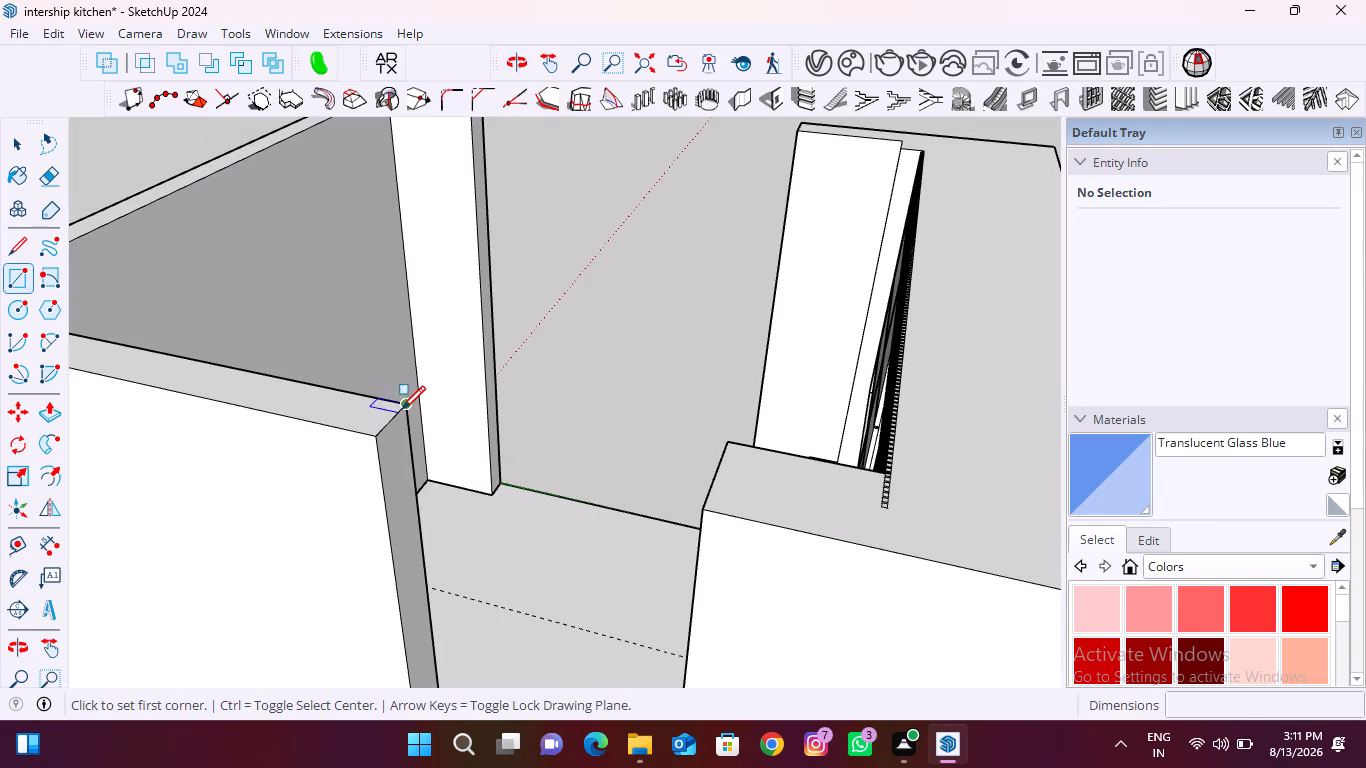
{"action": "left_click", "coordinate": [700, 507]}
{"action": "key", "text": "space"}
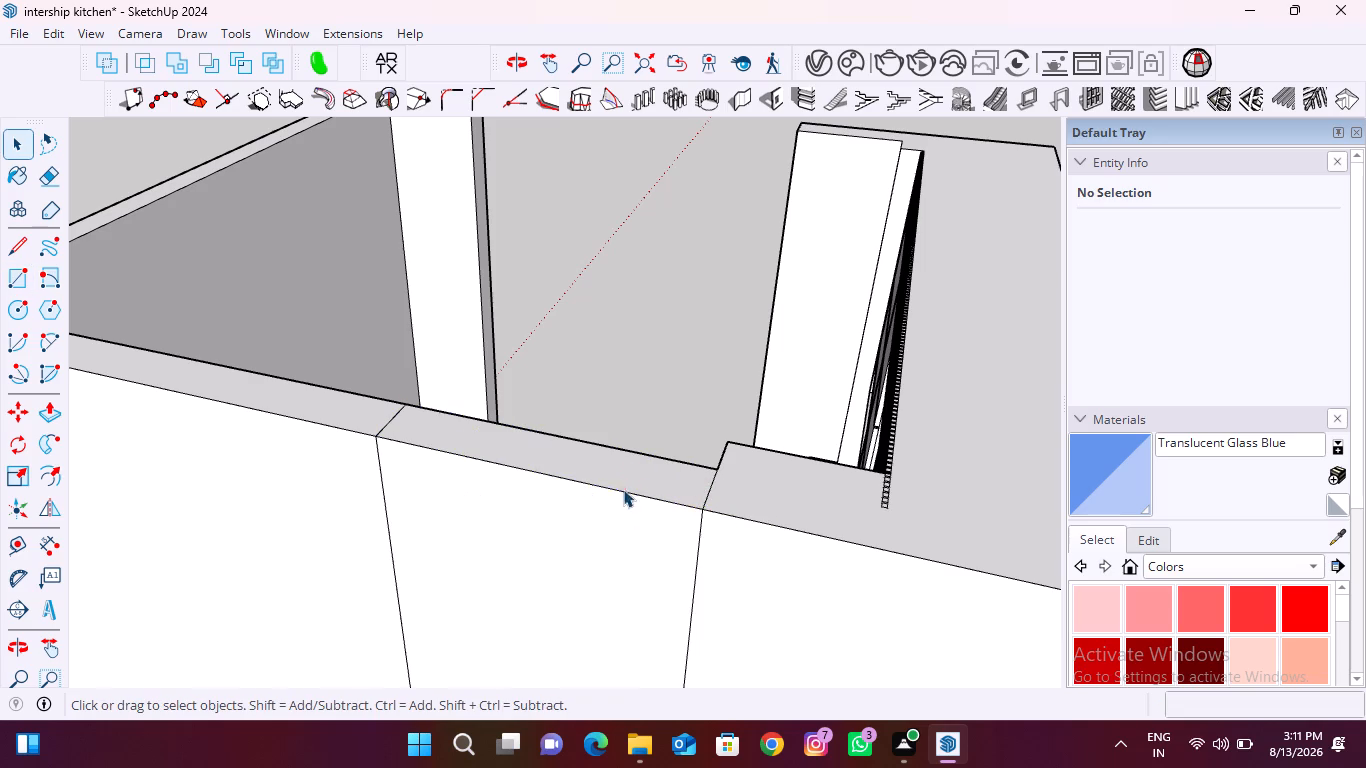
Delete the inner vertical face filling the doorway opening next to the glass cabinet's side wall.
{"action": "scroll", "coordinate": [527, 432], "scroll_direction": "down", "scroll_amount": 17}
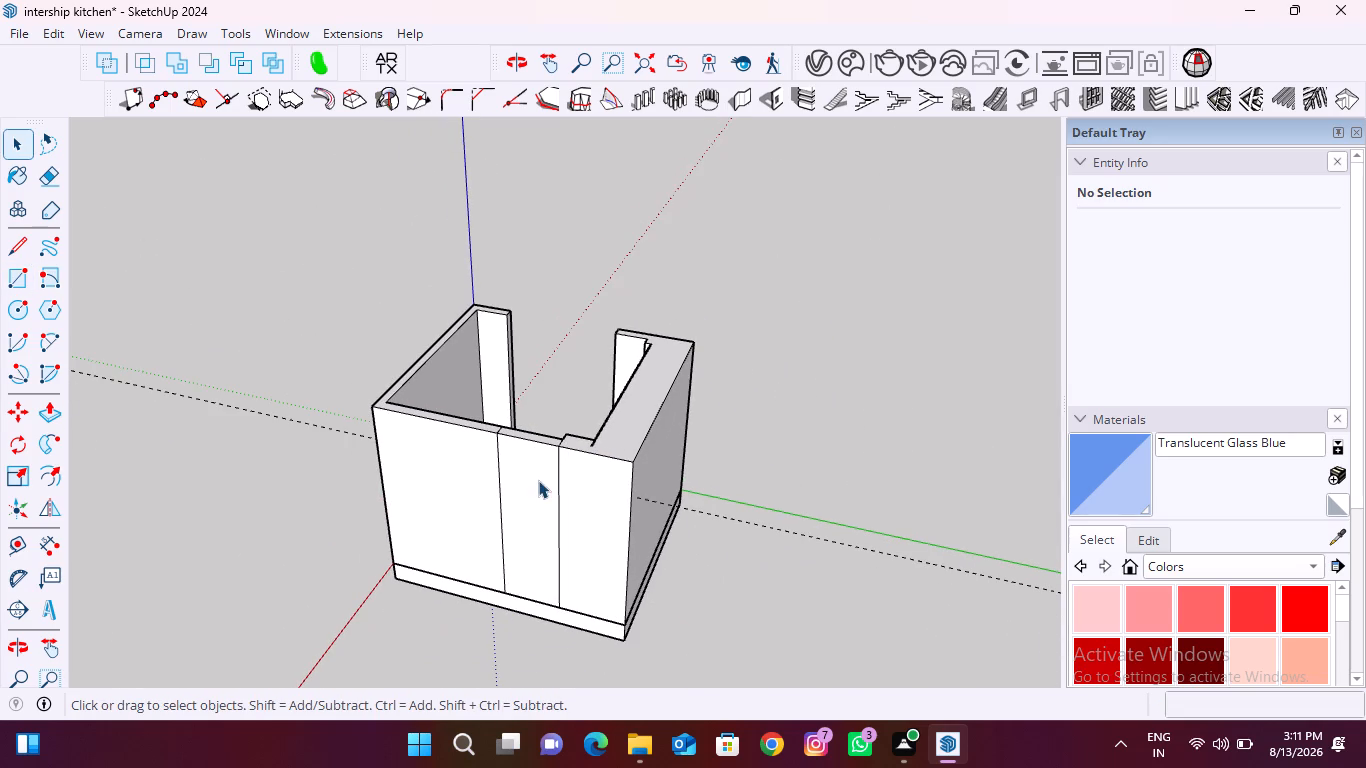
{"action": "middle_click_drag", "start_coordinate": [537, 480], "coordinate": [782, 470]}
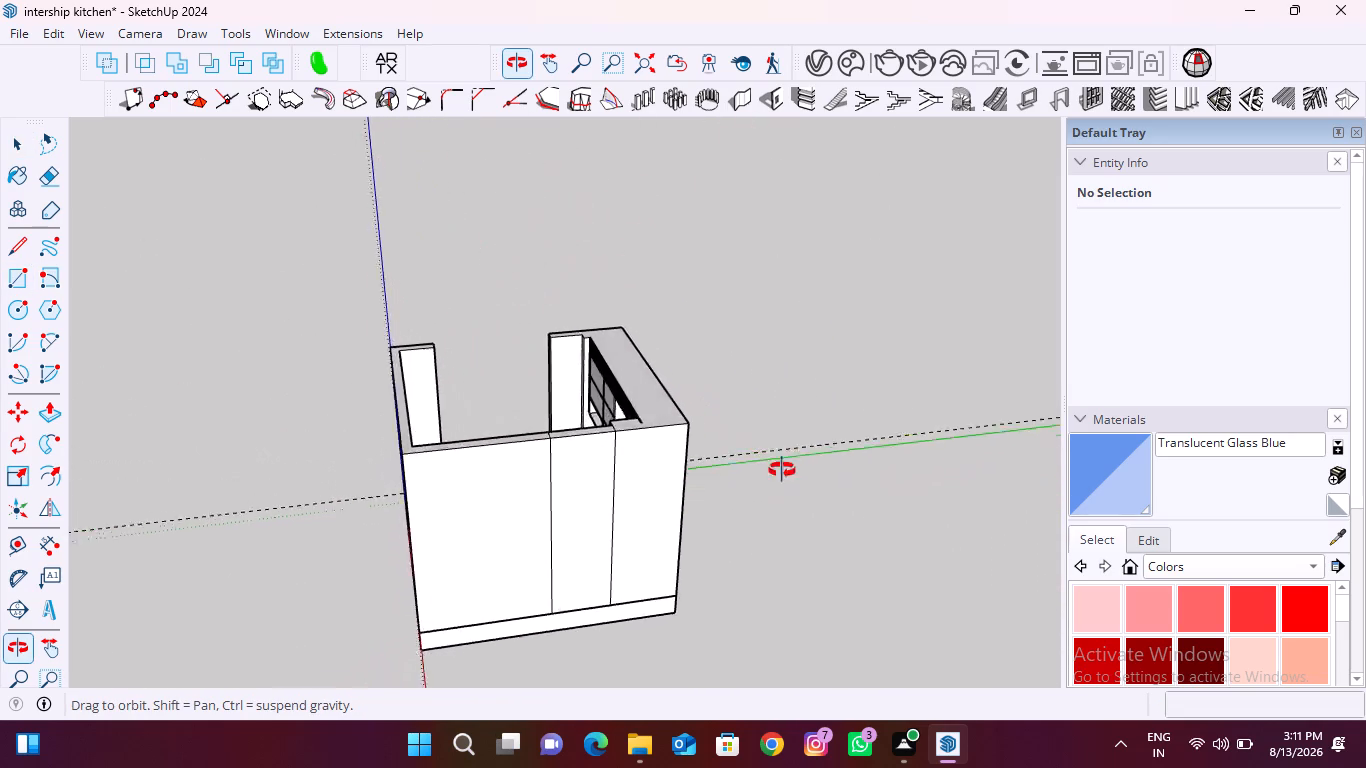
{"action": "middle_click_drag", "start_coordinate": [782, 470], "coordinate": [895, 473]}
{"action": "middle_click_drag", "start_coordinate": [582, 449], "coordinate": [1012, 425]}
{"action": "middle_click_drag", "start_coordinate": [563, 427], "coordinate": [937, 413]}
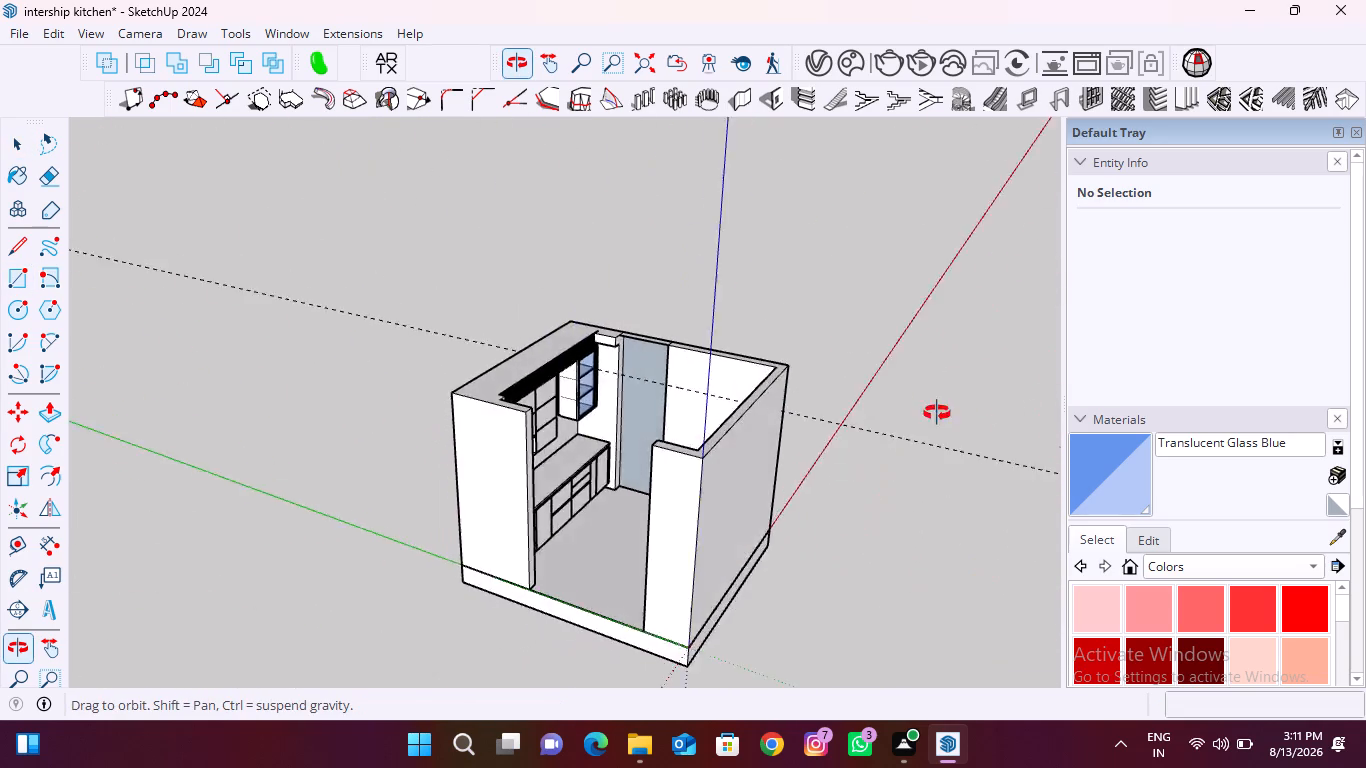
{"action": "middle_click_drag", "start_coordinate": [937, 413], "coordinate": [966, 408]}
{"action": "scroll", "coordinate": [630, 358], "scroll_direction": "up", "scroll_amount": 9}
{"action": "left_click", "coordinate": [633, 350]}
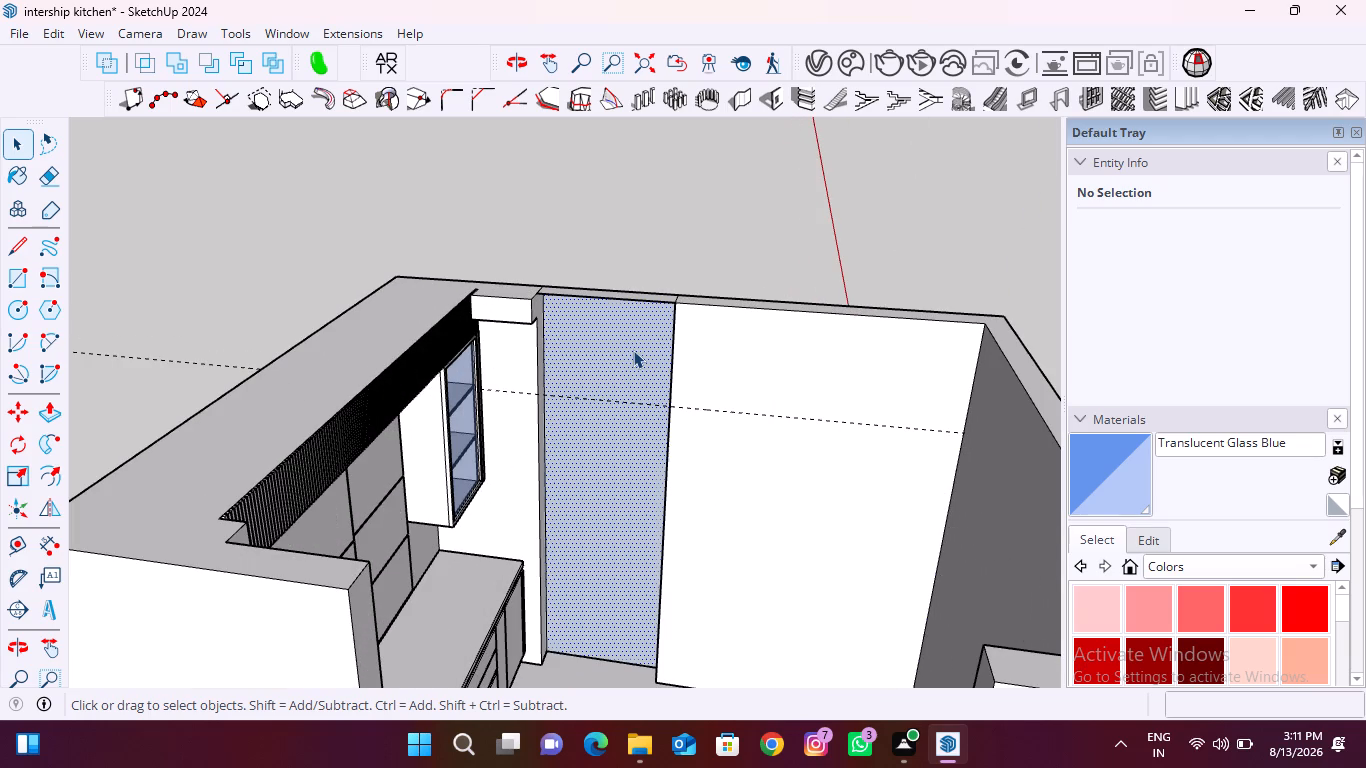
{"action": "key", "text": "Delete"}
{"action": "middle_click_drag", "start_coordinate": [715, 346], "coordinate": [518, 383]}
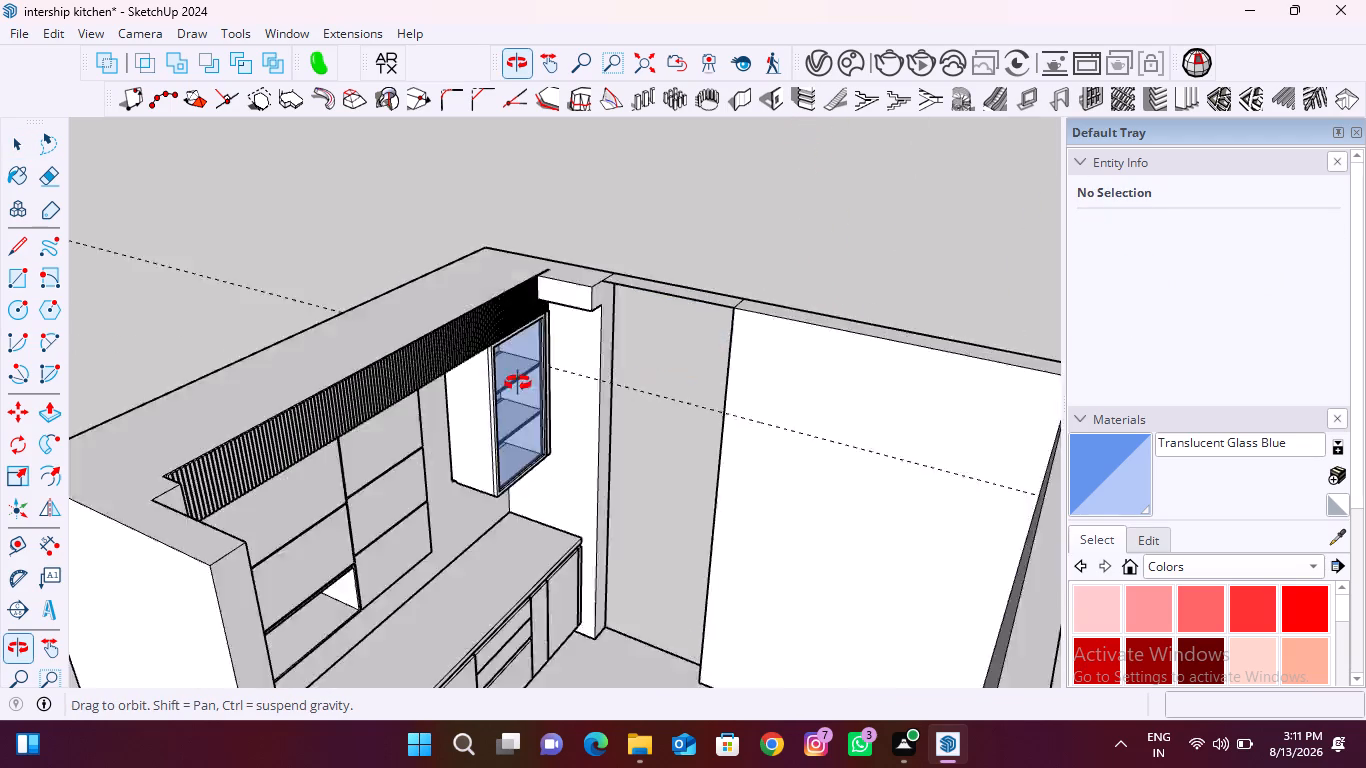
Push/Pull the bridging rectangle over the doorway gap down to the 2100 mm guide to form the lintel.
{"action": "middle_click_drag", "start_coordinate": [518, 383], "coordinate": [341, 424]}
{"action": "scroll", "coordinate": [810, 366], "scroll_direction": "up", "scroll_amount": 7}
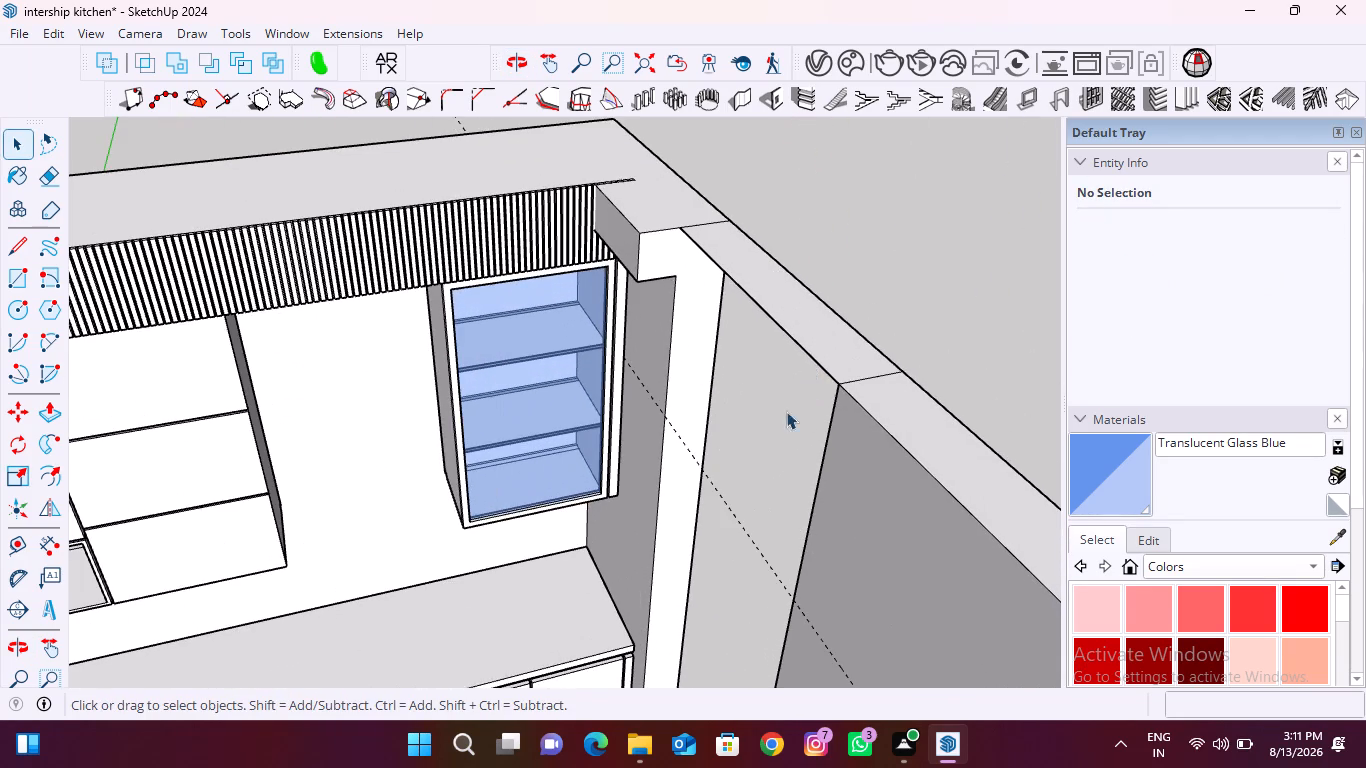
{"action": "middle_click_drag", "start_coordinate": [779, 413], "coordinate": [897, 153]}
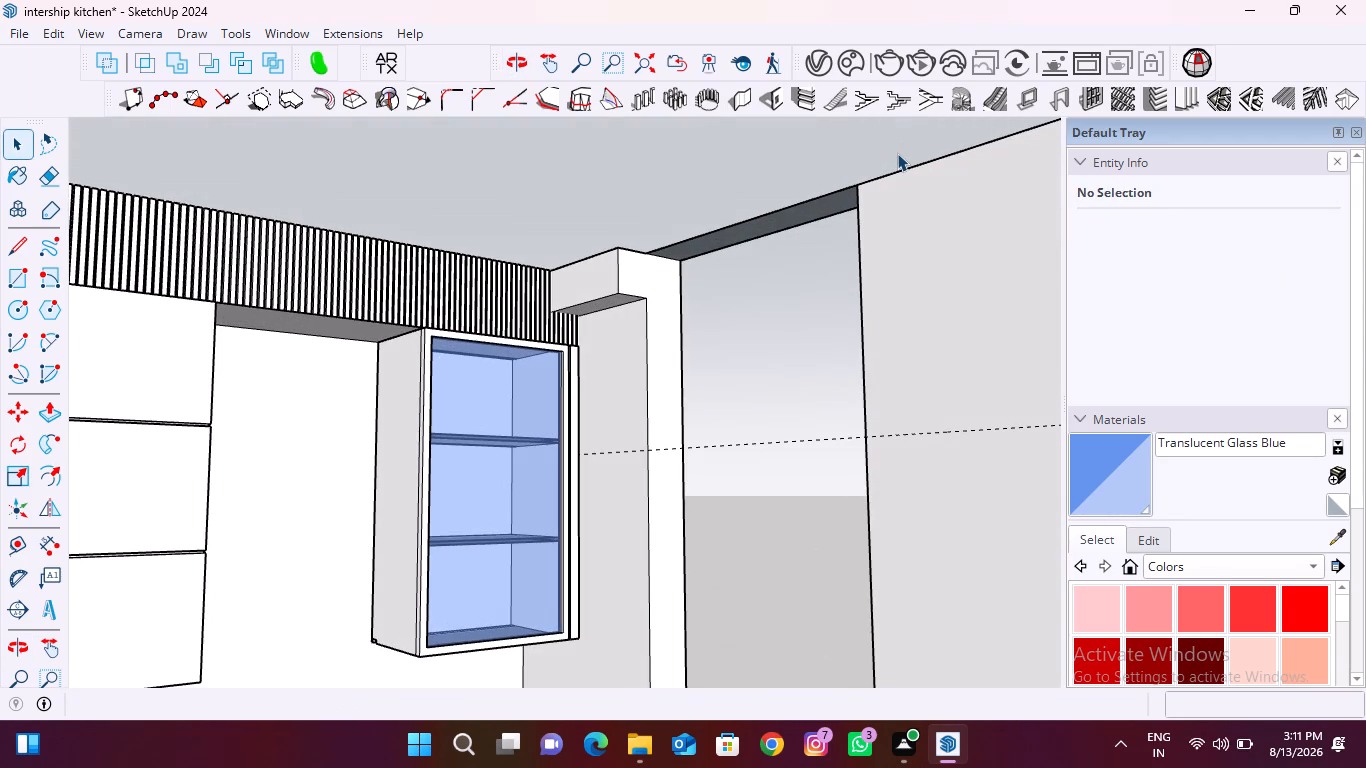
{"action": "key", "text": "p"}
{"action": "left_click", "coordinate": [815, 206]}
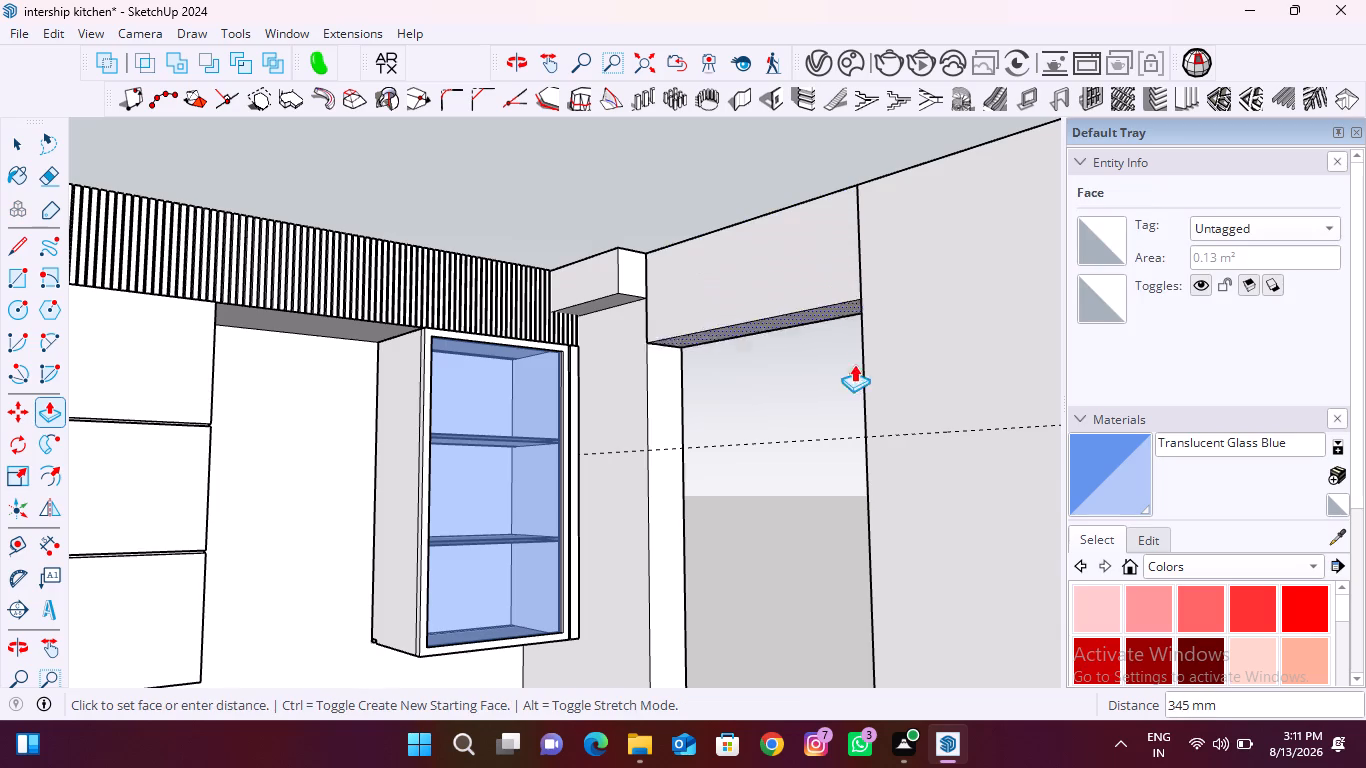
{"action": "left_click", "coordinate": [869, 434]}
Erase the lintel's seam edges on the outer wall face and across the wall top above the doorway.
{"action": "middle_click_drag", "start_coordinate": [808, 267], "coordinate": [499, 522]}
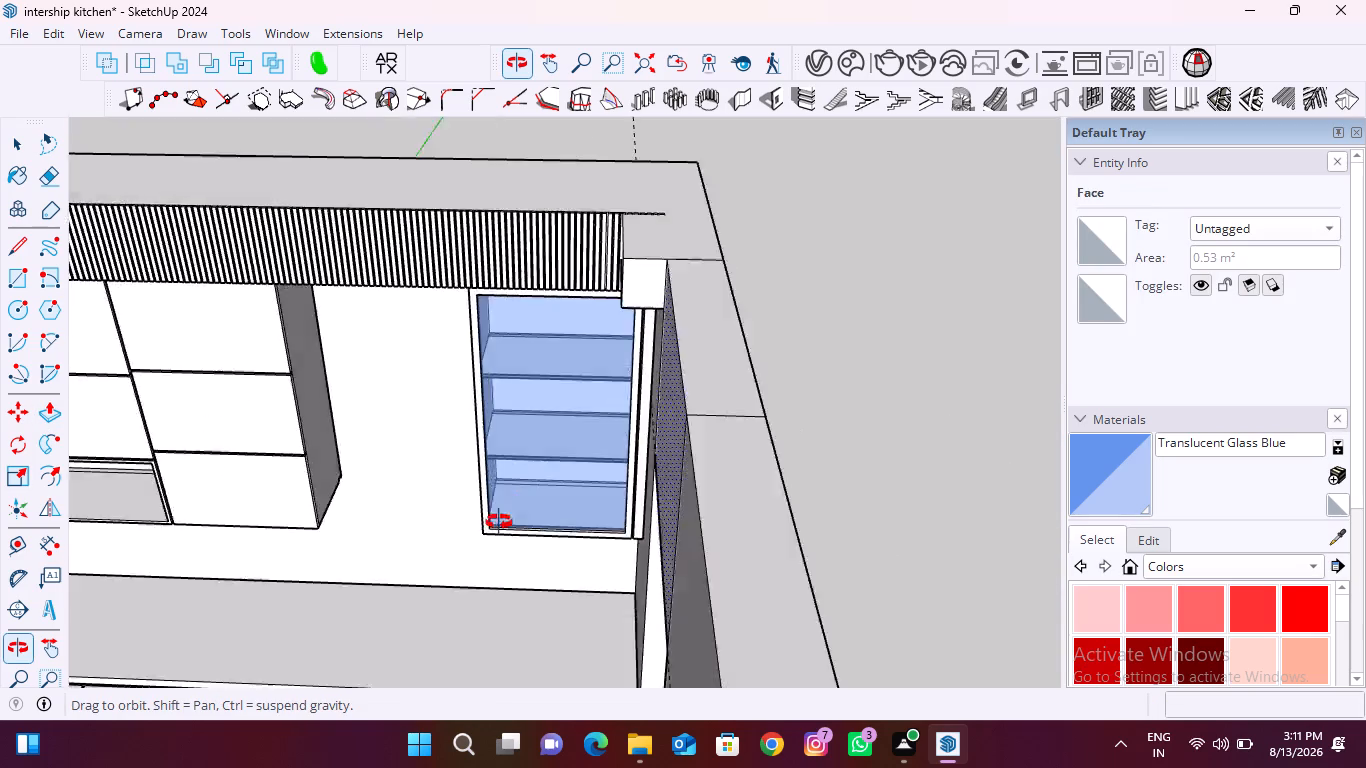
{"action": "middle_click_drag", "start_coordinate": [499, 522], "coordinate": [229, 475]}
{"action": "key", "text": "e"}
{"action": "left_click_drag", "start_coordinate": [356, 465], "coordinate": [324, 475]}
{"action": "left_click_drag", "start_coordinate": [680, 353], "coordinate": [621, 368]}
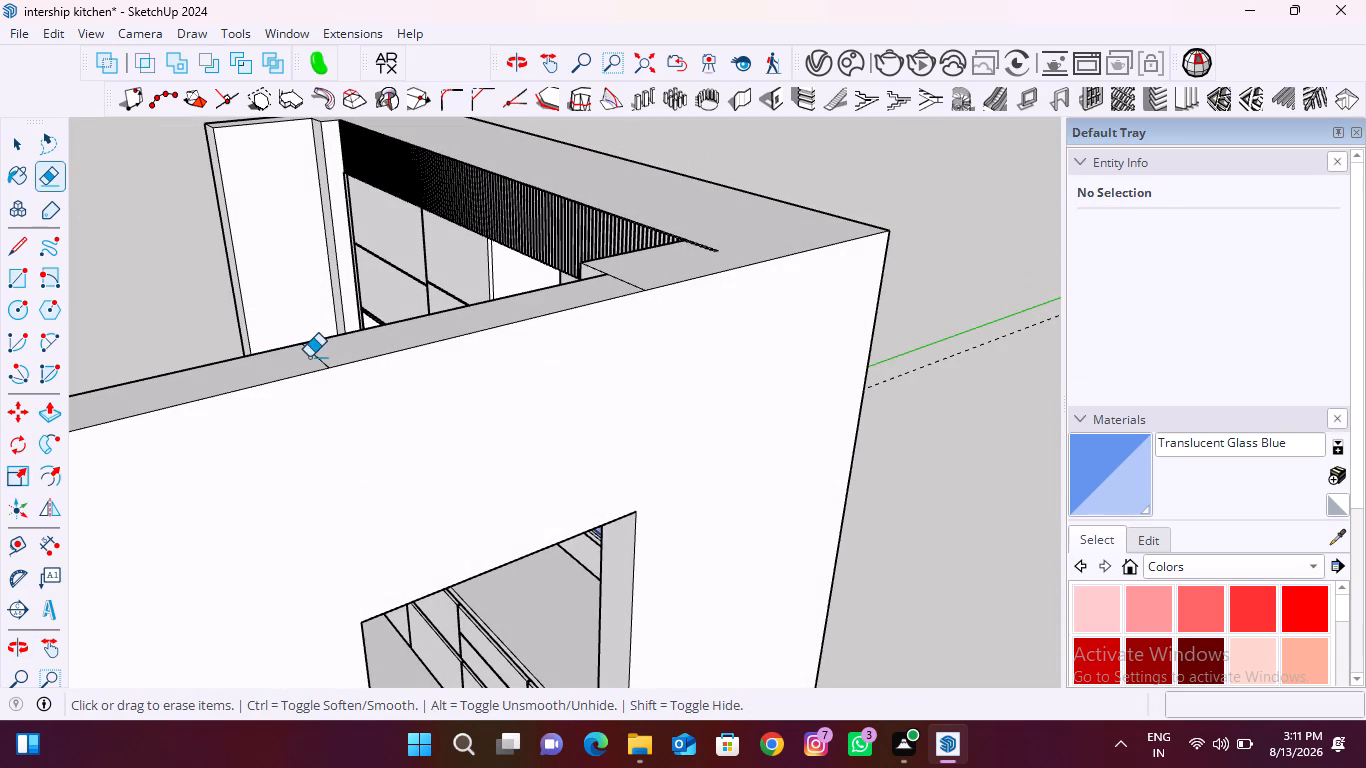
{"action": "left_click_drag", "start_coordinate": [309, 357], "coordinate": [326, 355]}
{"action": "left_click_drag", "start_coordinate": [646, 269], "coordinate": [620, 292]}
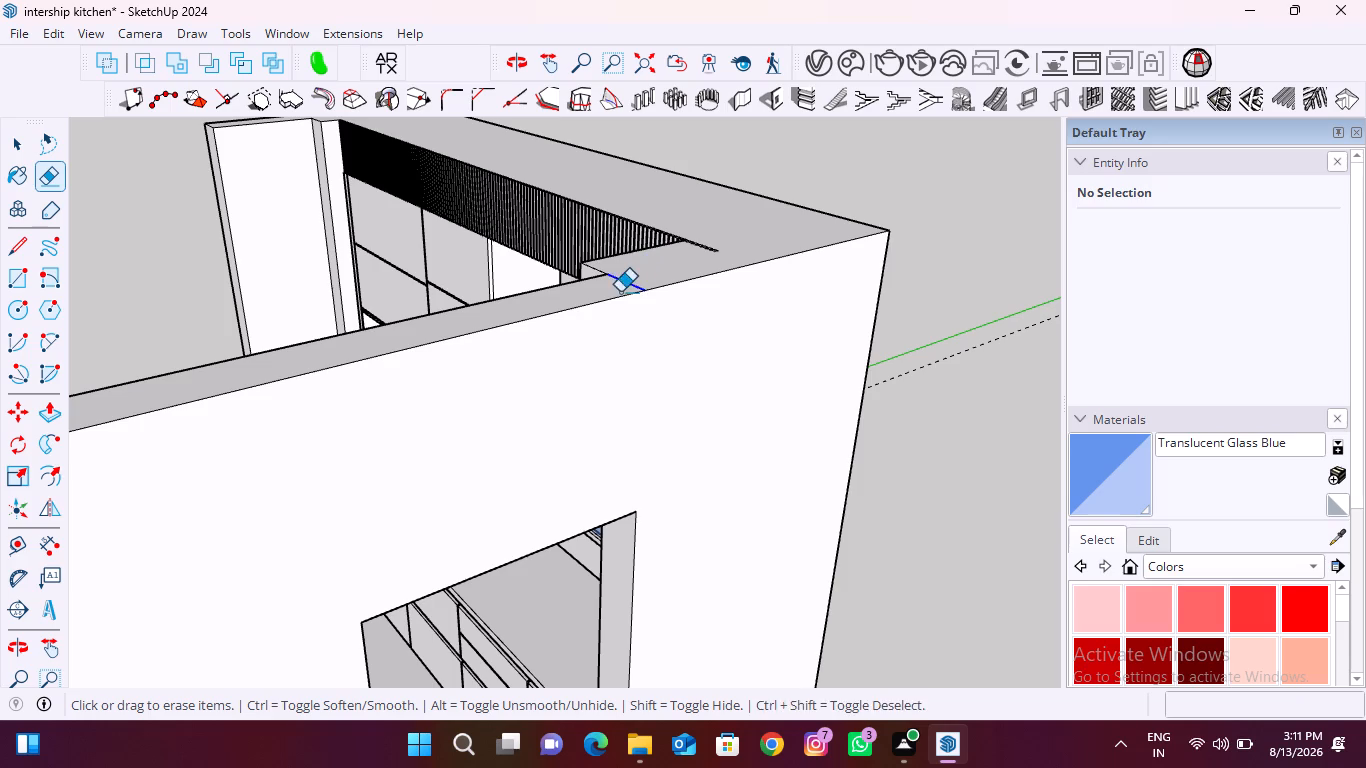
Erase the two vertical seam edges above the doorway on the inner wall face, plus the 2100 mm guide line.
{"action": "middle_click_drag", "start_coordinate": [293, 414], "coordinate": [964, 377]}
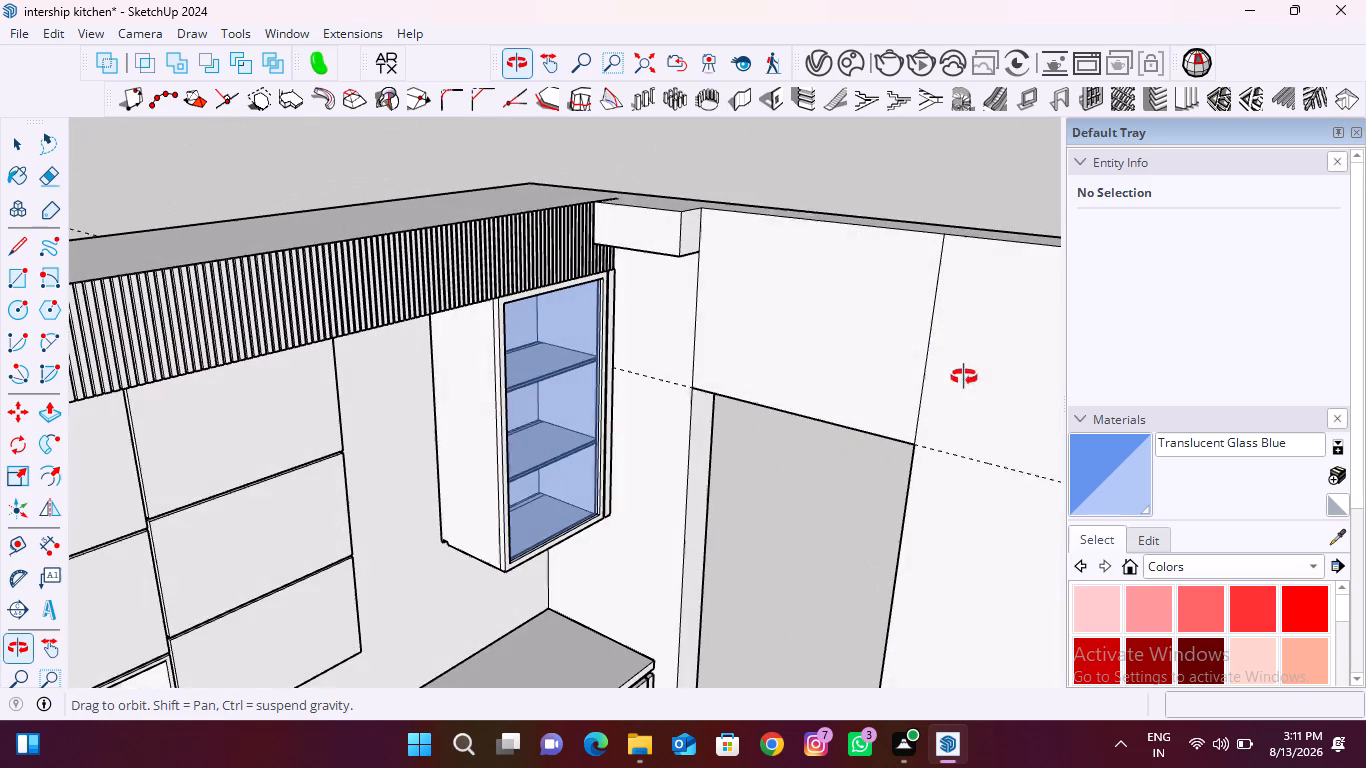
{"action": "middle_click_drag", "start_coordinate": [964, 377], "coordinate": [965, 375]}
{"action": "left_click_drag", "start_coordinate": [911, 338], "coordinate": [941, 343]}
{"action": "left_click_drag", "start_coordinate": [669, 328], "coordinate": [713, 327]}
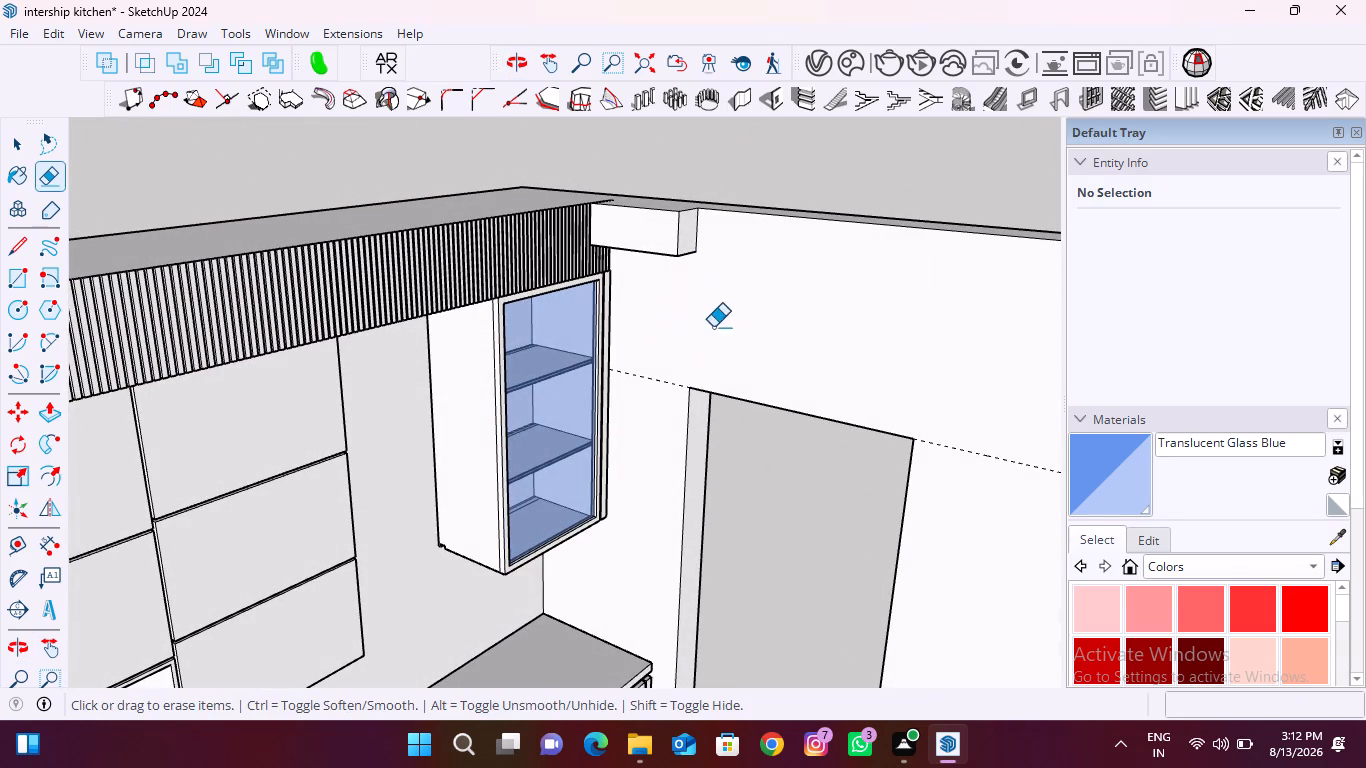
{"action": "left_click_drag", "start_coordinate": [669, 366], "coordinate": [662, 402]}
{"action": "scroll", "coordinate": [662, 382], "scroll_direction": "down", "scroll_amount": 11}
{"action": "key", "text": "space"}
Push/Pull the end face of the short beam beside the batten strip 2480 mm along the doorway wall to the opposite wall.
{"action": "scroll", "coordinate": [662, 382], "scroll_direction": "down", "scroll_amount": 3}
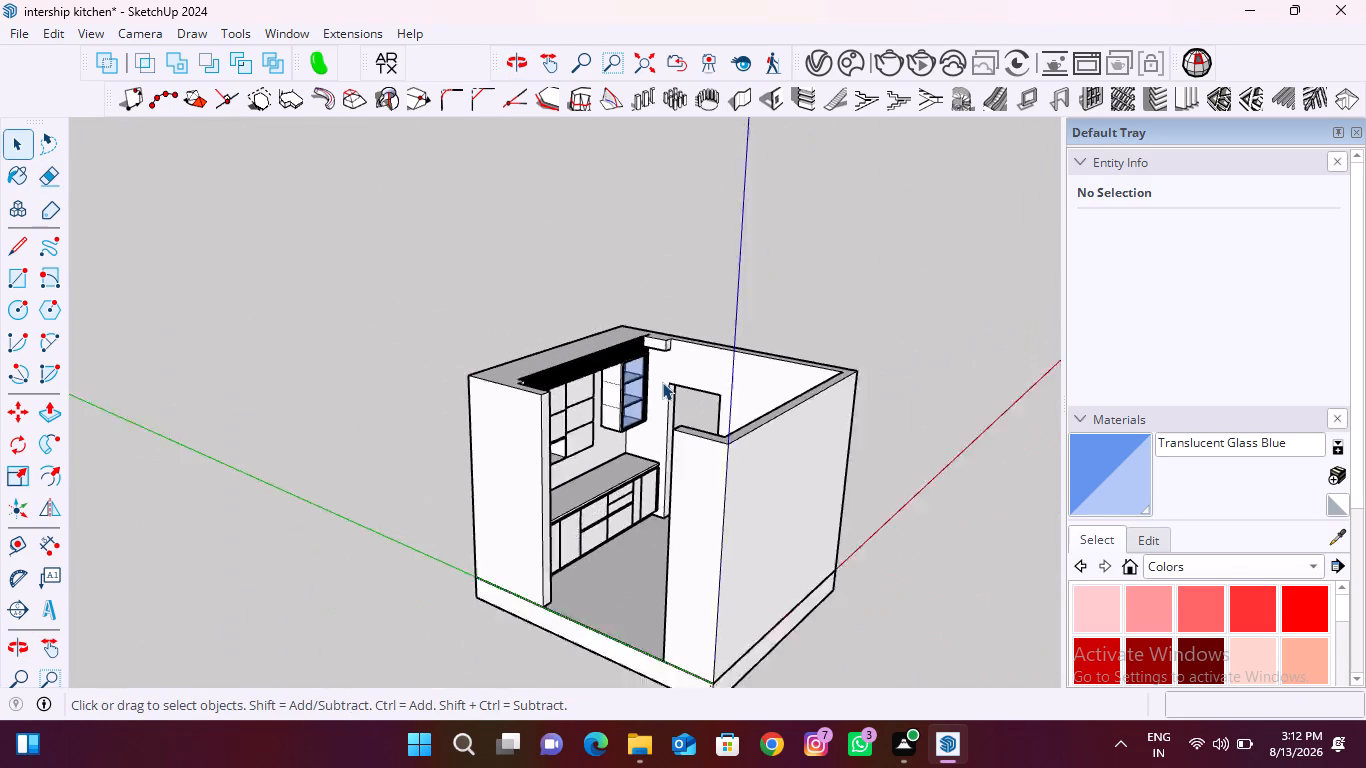
{"action": "scroll", "coordinate": [662, 382], "scroll_direction": "down", "scroll_amount": 6}
{"action": "middle_click_drag", "start_coordinate": [644, 405], "coordinate": [816, 404]}
{"action": "scroll", "coordinate": [625, 352], "scroll_direction": "up", "scroll_amount": 7}
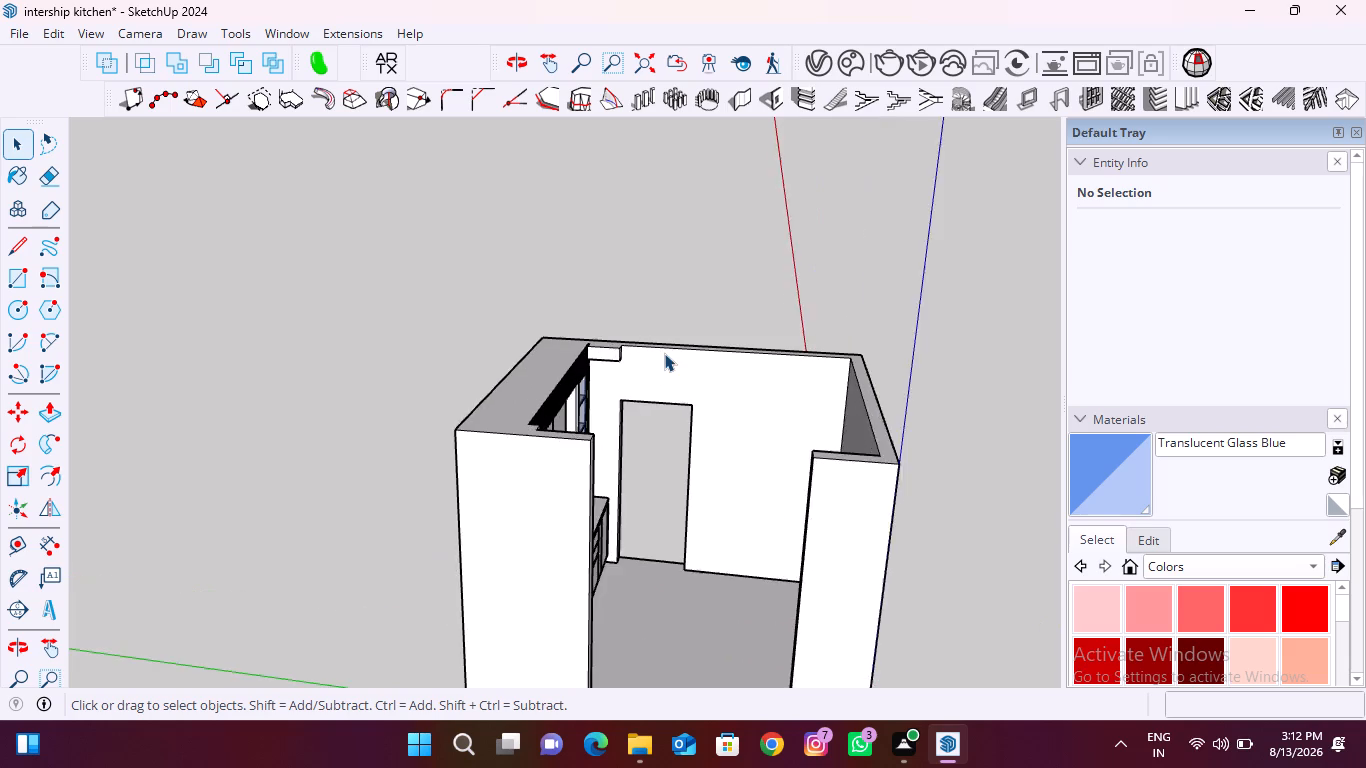
{"action": "scroll", "coordinate": [664, 353], "scroll_direction": "up", "scroll_amount": 3}
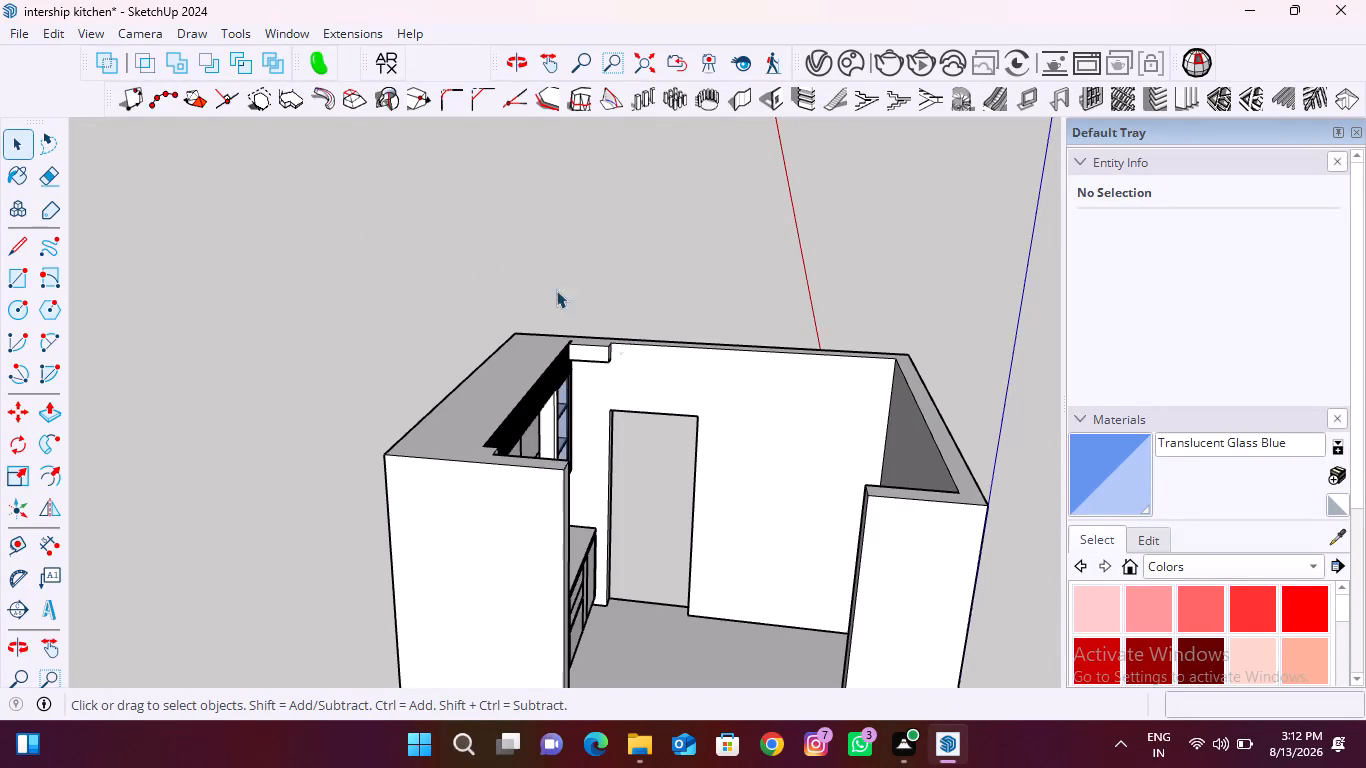
{"action": "left_click", "coordinate": [52, 409]}
{"action": "middle_click_drag", "start_coordinate": [692, 392], "coordinate": [508, 398]}
{"action": "scroll", "coordinate": [629, 393], "scroll_direction": "up", "scroll_amount": 3}
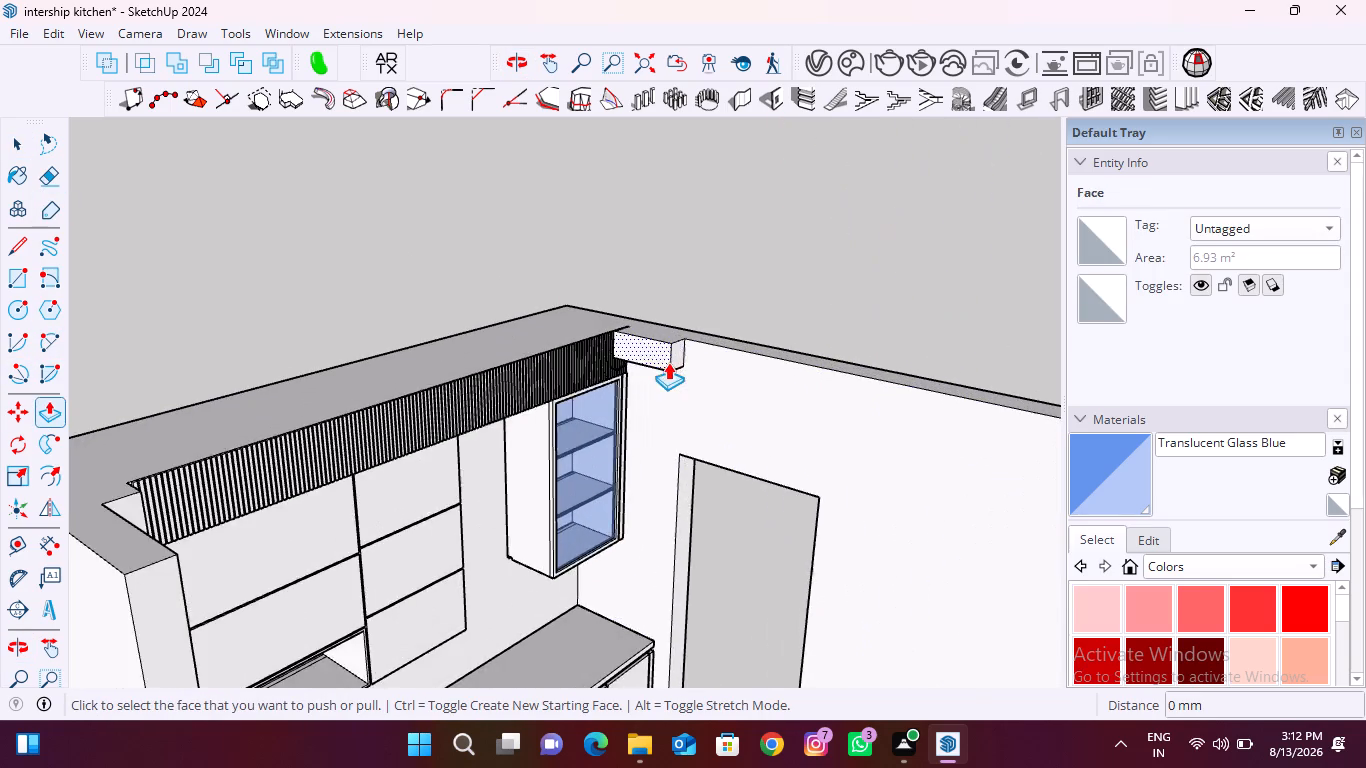
{"action": "scroll", "coordinate": [668, 362], "scroll_direction": "up", "scroll_amount": 12}
{"action": "left_click", "coordinate": [683, 345]}
{"action": "scroll", "coordinate": [549, 343], "scroll_direction": "down", "scroll_amount": 3}
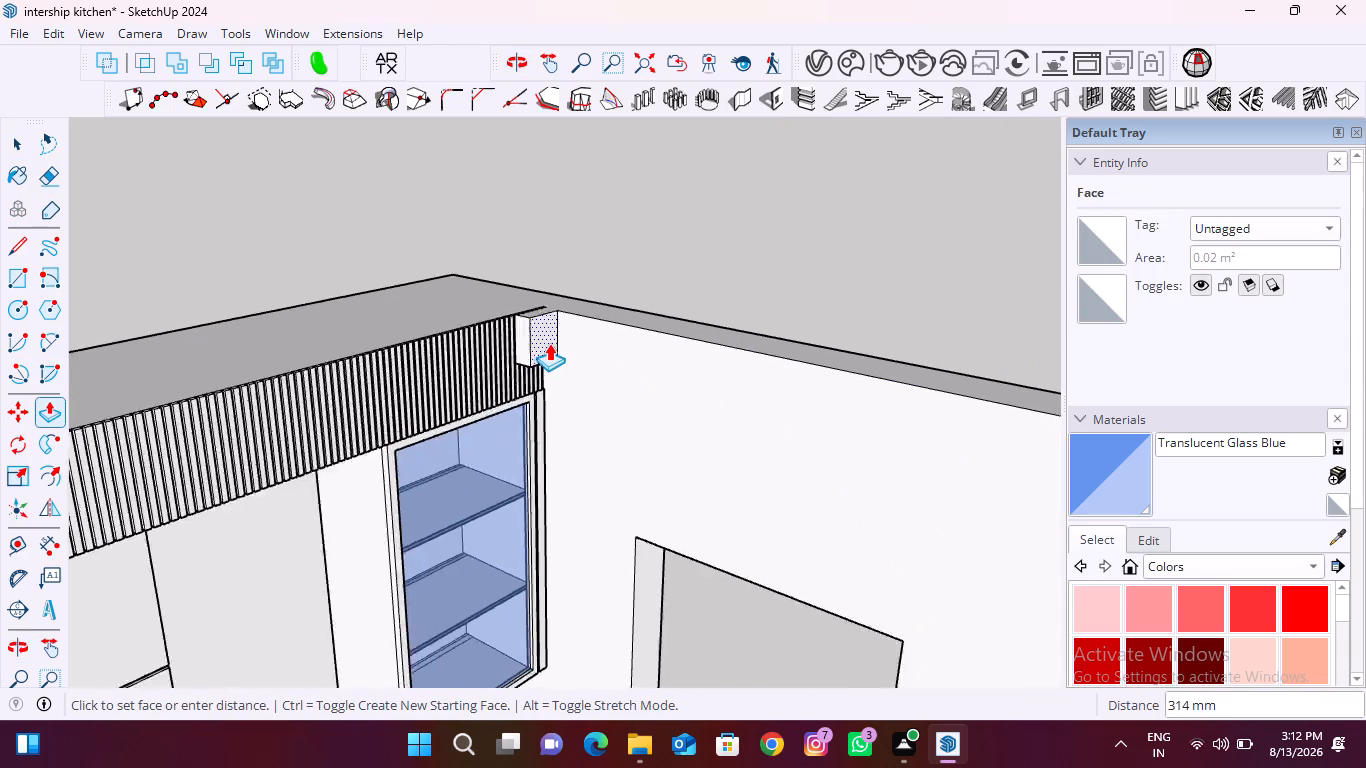
{"action": "scroll", "coordinate": [549, 343], "scroll_direction": "down", "scroll_amount": 15}
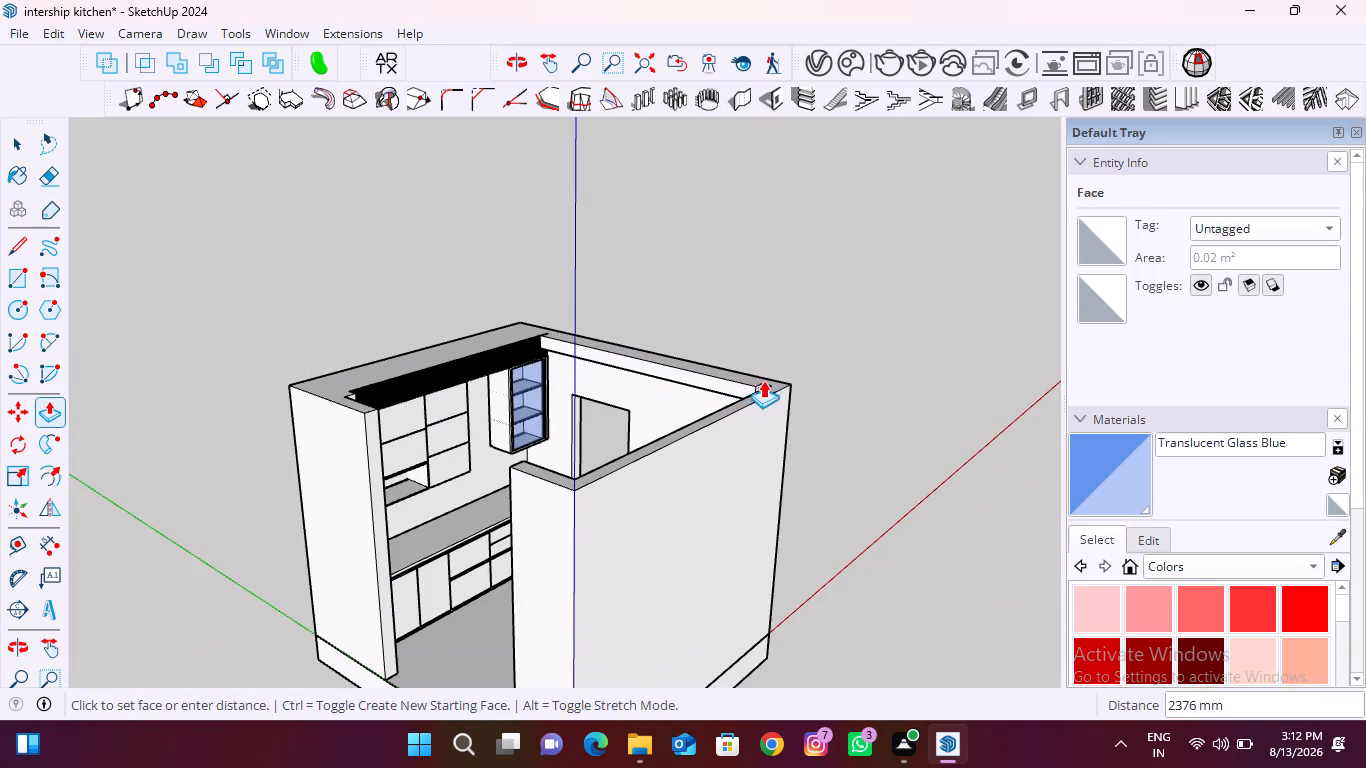
{"action": "scroll", "coordinate": [774, 381], "scroll_direction": "up", "scroll_amount": 11}
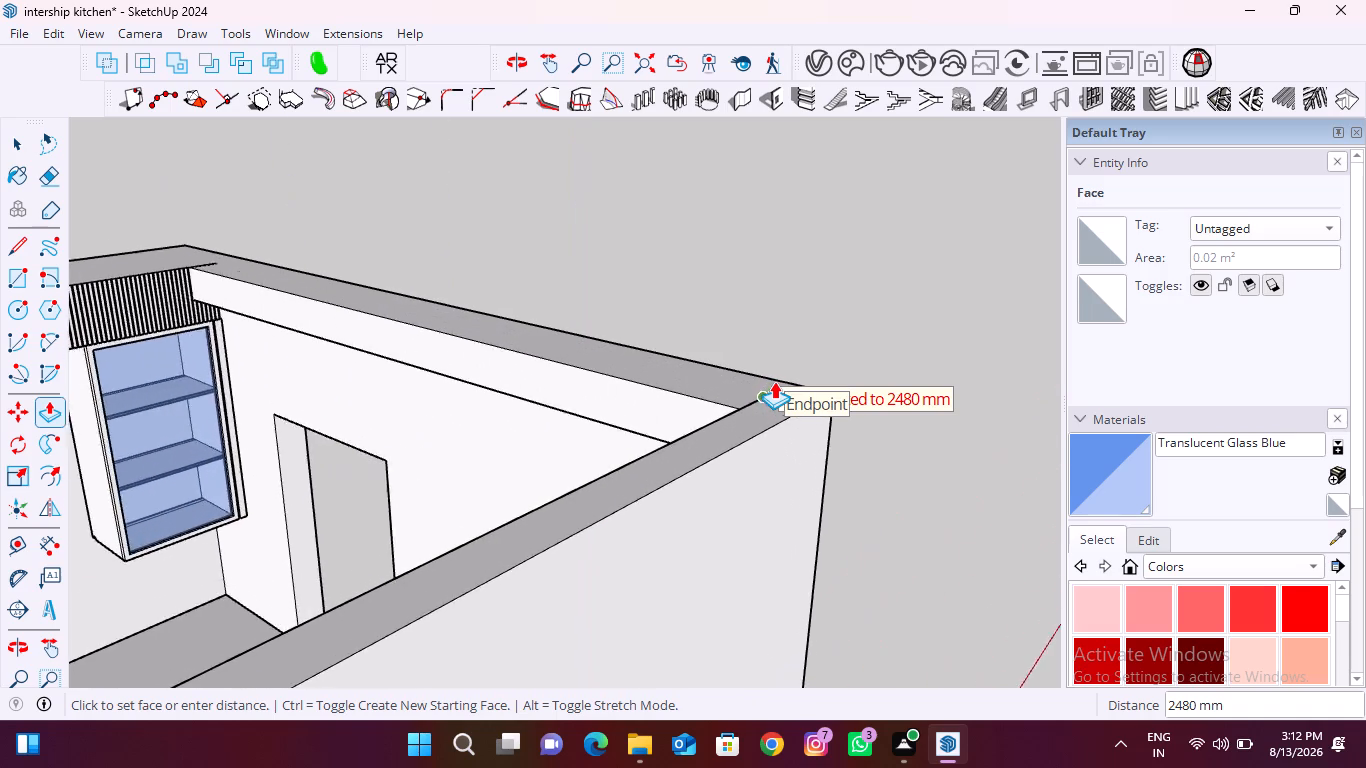
{"action": "scroll", "coordinate": [774, 381], "scroll_direction": "up", "scroll_amount": 11}
{"action": "left_click", "coordinate": [769, 431]}
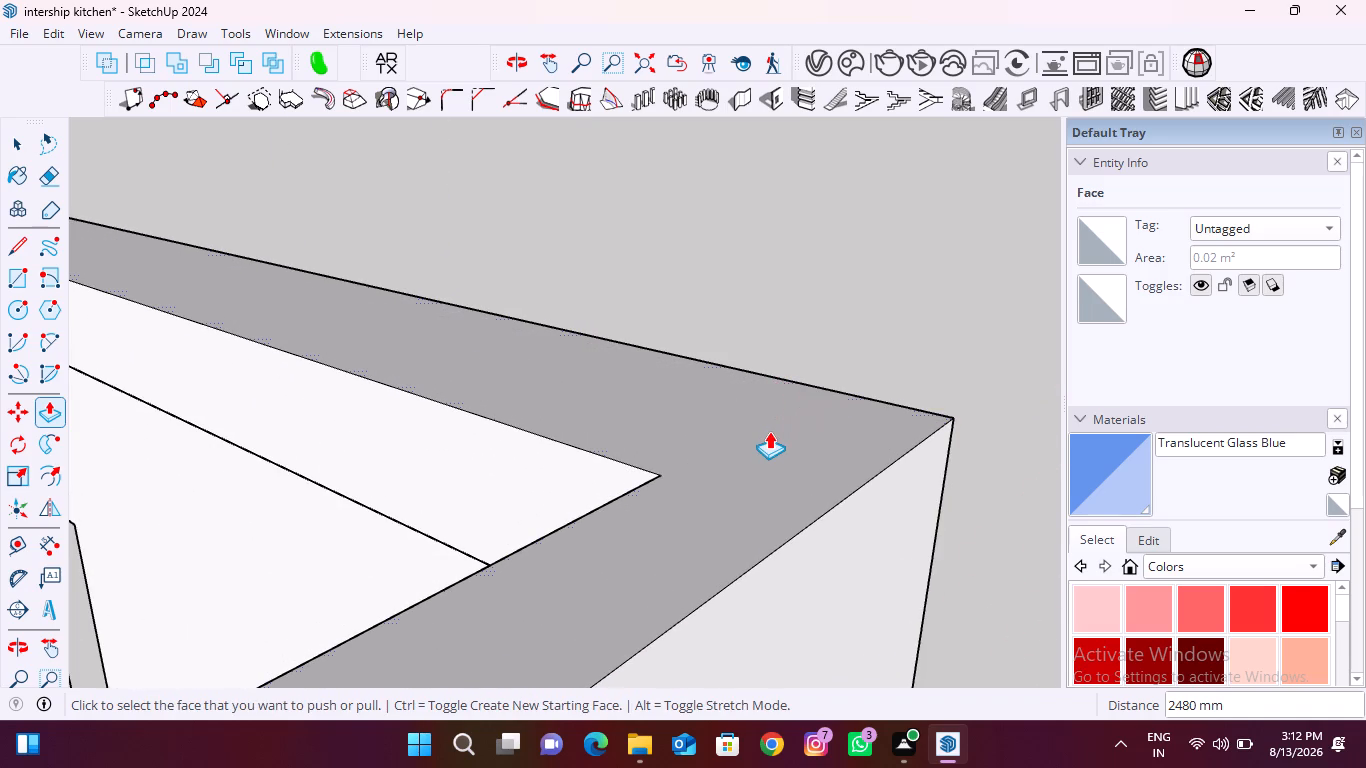
{"action": "scroll", "coordinate": [696, 387], "scroll_direction": "down", "scroll_amount": 15}
{"action": "middle_click_drag", "start_coordinate": [553, 432], "coordinate": [794, 414]}
{"action": "scroll", "coordinate": [553, 432], "scroll_direction": "up", "scroll_amount": 1}
{"action": "scroll", "coordinate": [719, 342], "scroll_direction": "down", "scroll_amount": 5}
{"action": "middle_click_drag", "start_coordinate": [715, 447], "coordinate": [728, 256]}
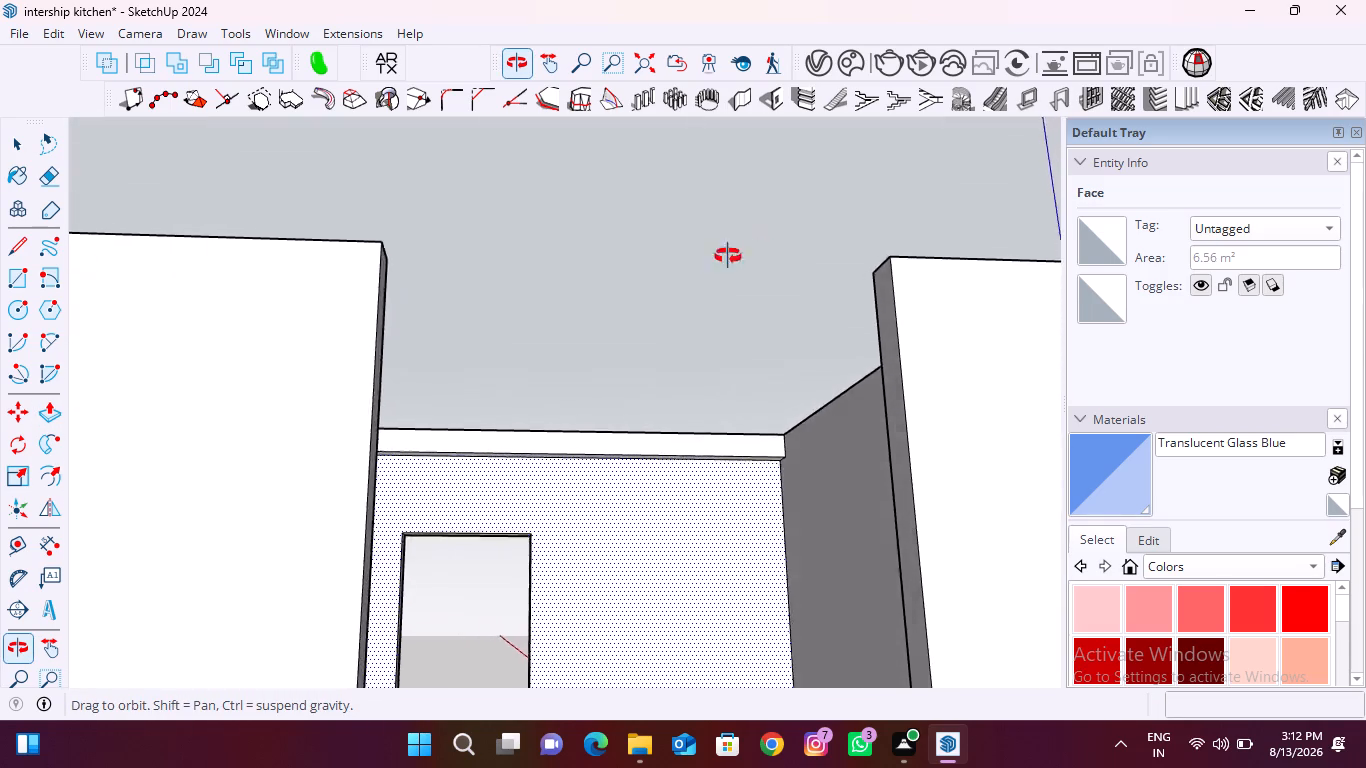
{"action": "middle_click_drag", "start_coordinate": [728, 256], "coordinate": [644, 351]}
{"action": "key", "text": "space"}
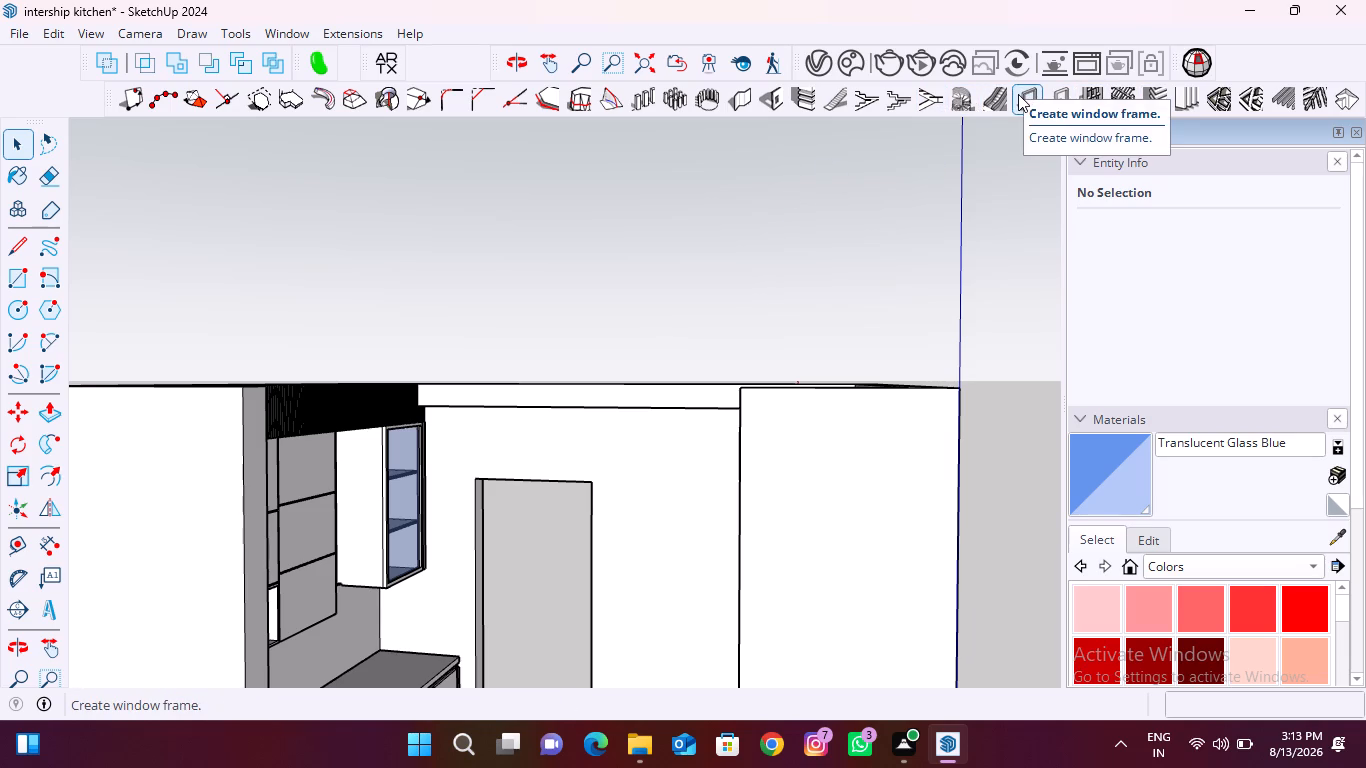
Start a 1001bit door frame with a recessed/extruded edge and set its frame depth (d) to 125 mm.
{"action": "left_click", "coordinate": [1052, 94]}
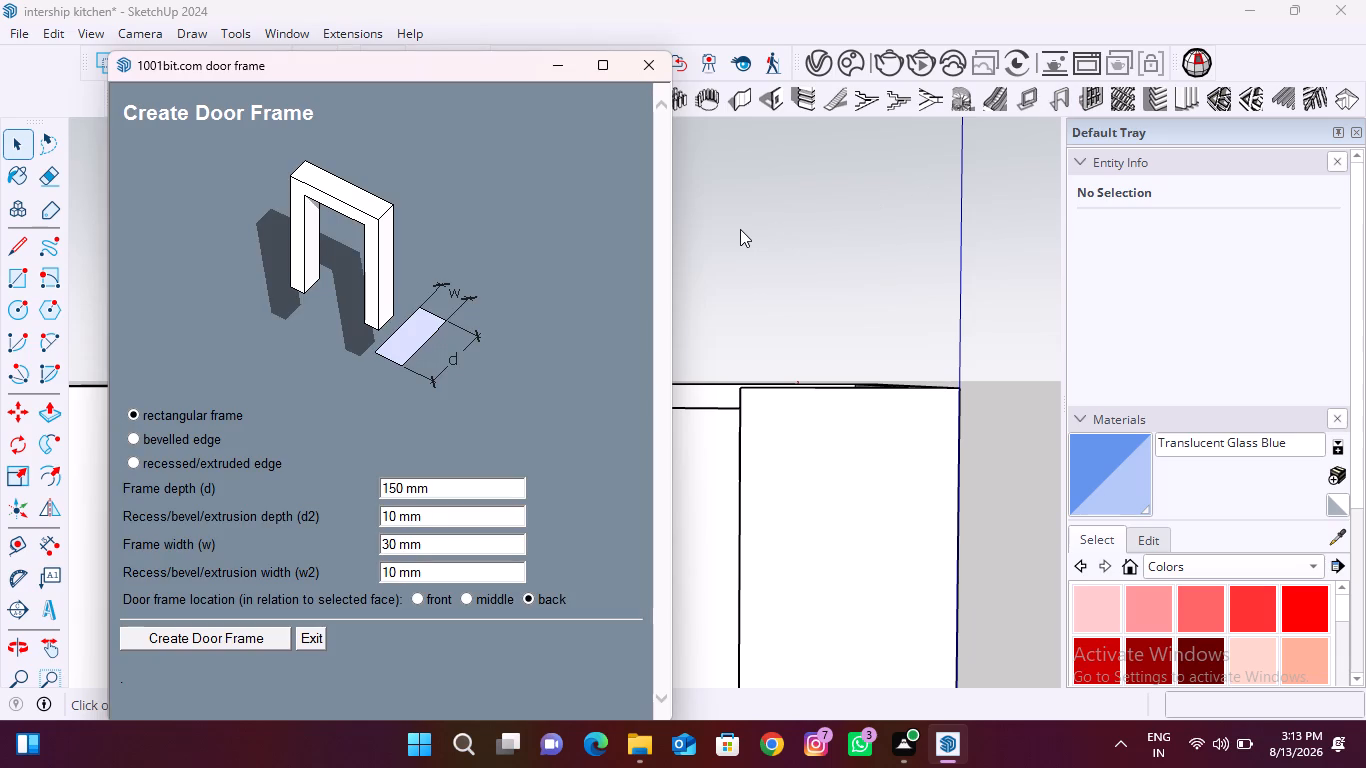
{"action": "left_click", "coordinate": [133, 462]}
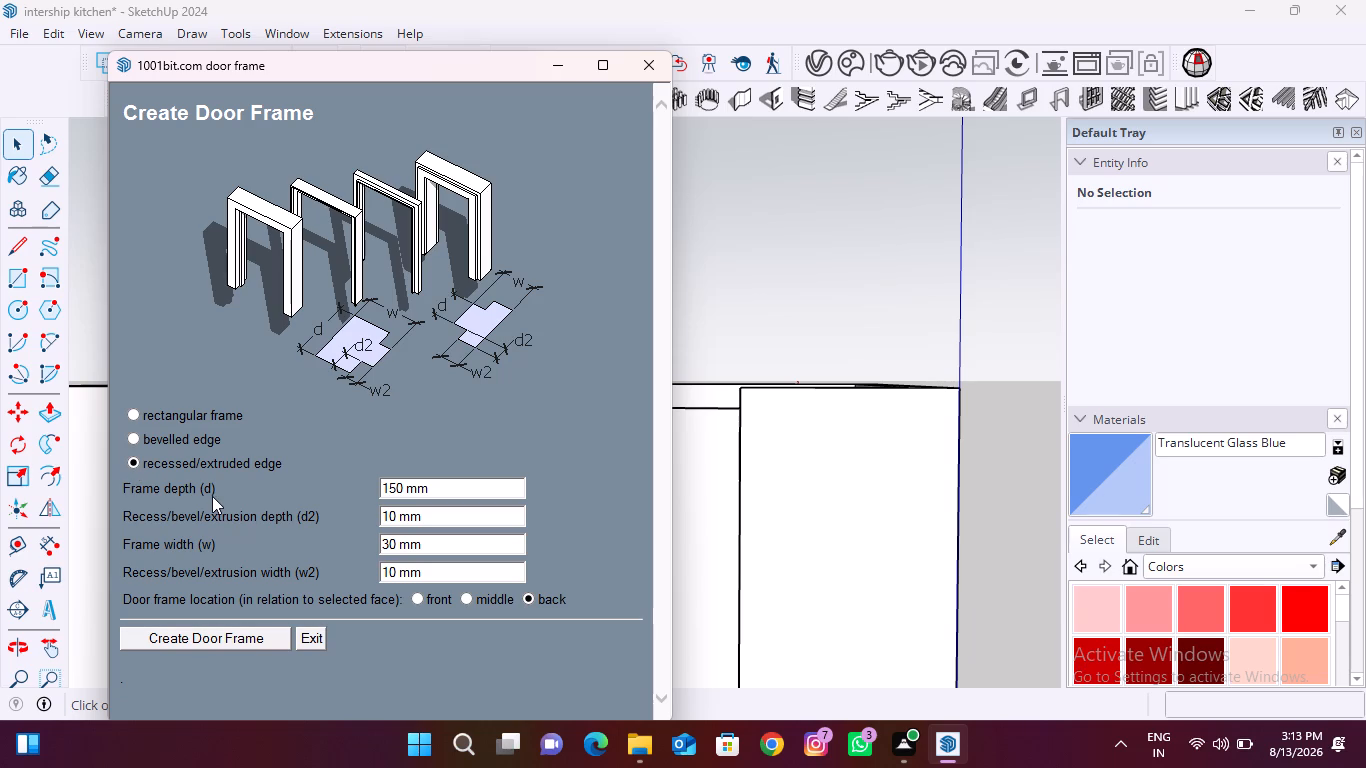
{"action": "left_click_drag", "start_coordinate": [444, 487], "coordinate": [357, 485]}
{"action": "type", "text": "125"}
{"action": "type", "text": "mm"}
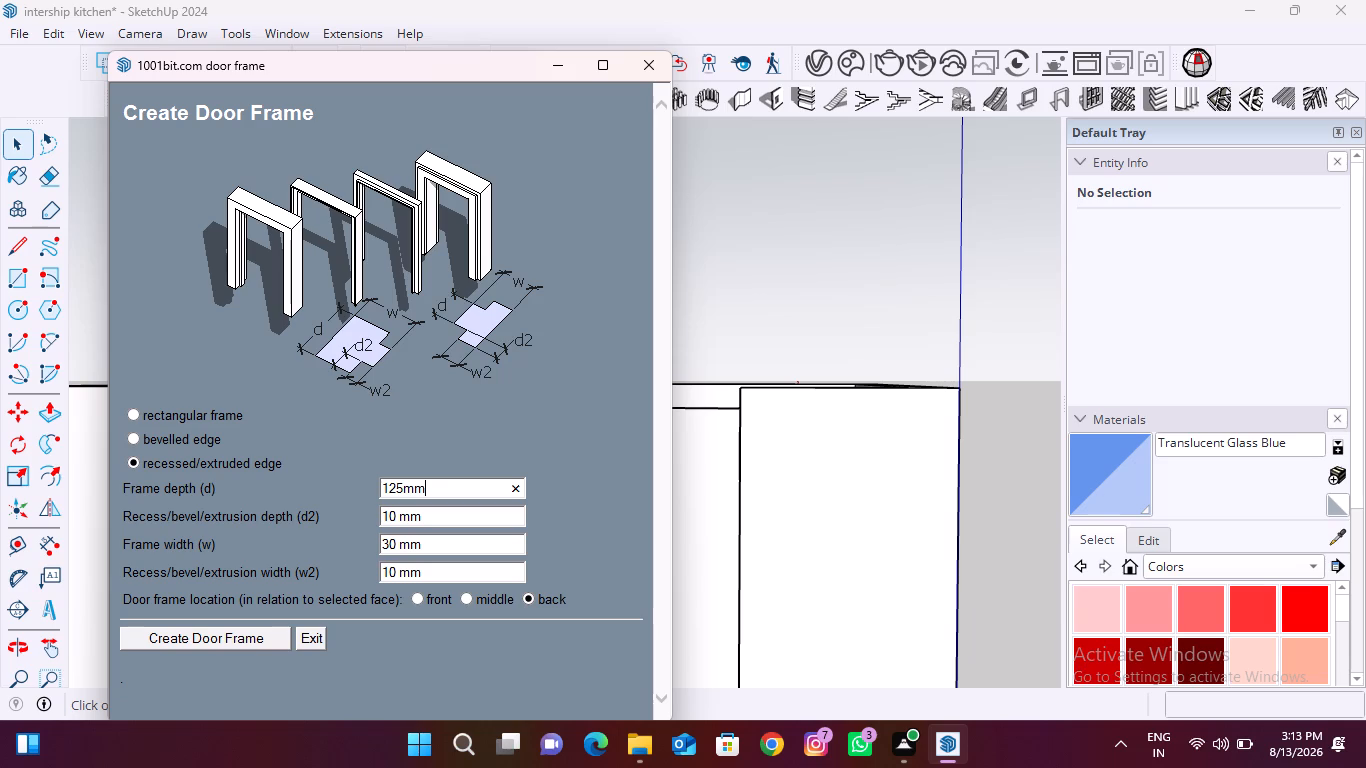
{"action": "type", "text": "25"}
{"action": "key", "text": "BackSpace"}
{"action": "key", "text": "BackSpace"}
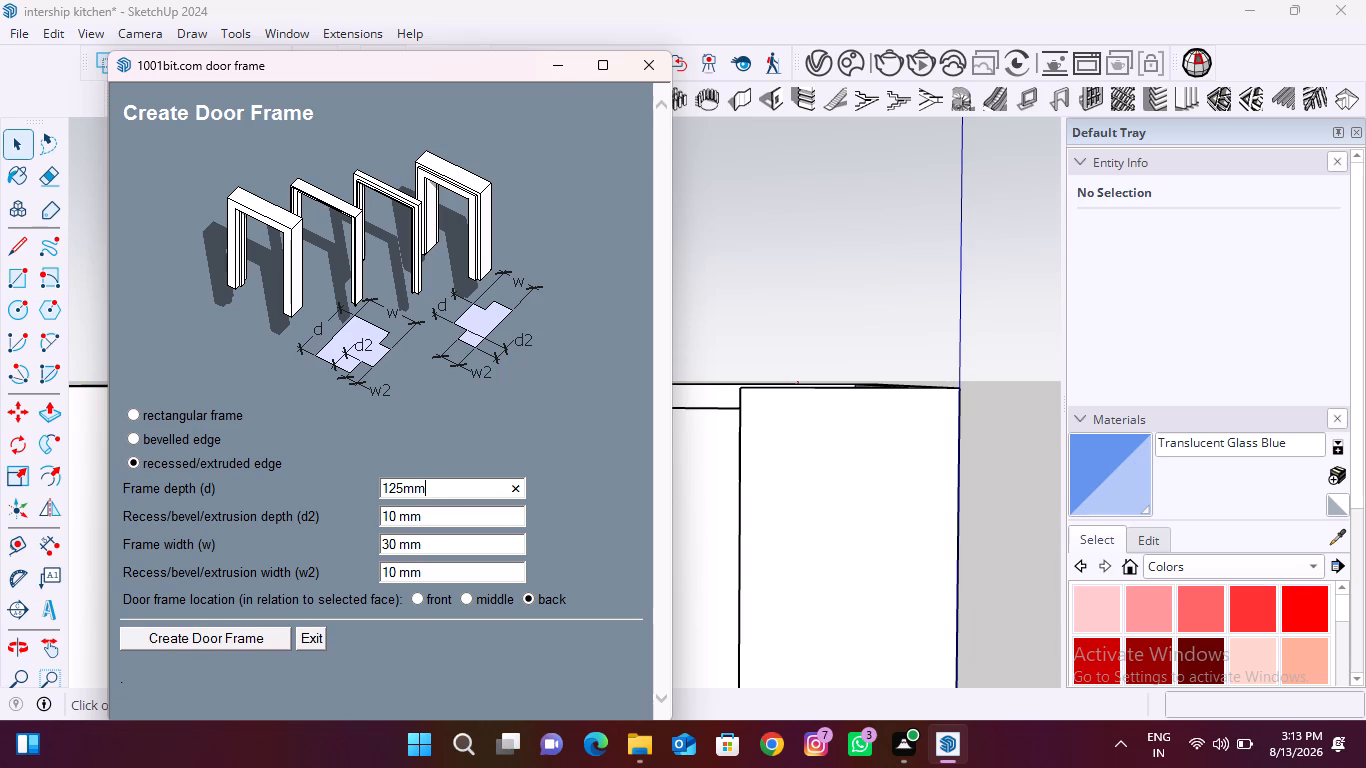
Set the door frame's recess/bevel/extrusion depth (d2) to 25 mm.
{"action": "left_click", "coordinate": [400, 512]}
{"action": "left_click", "coordinate": [406, 515]}
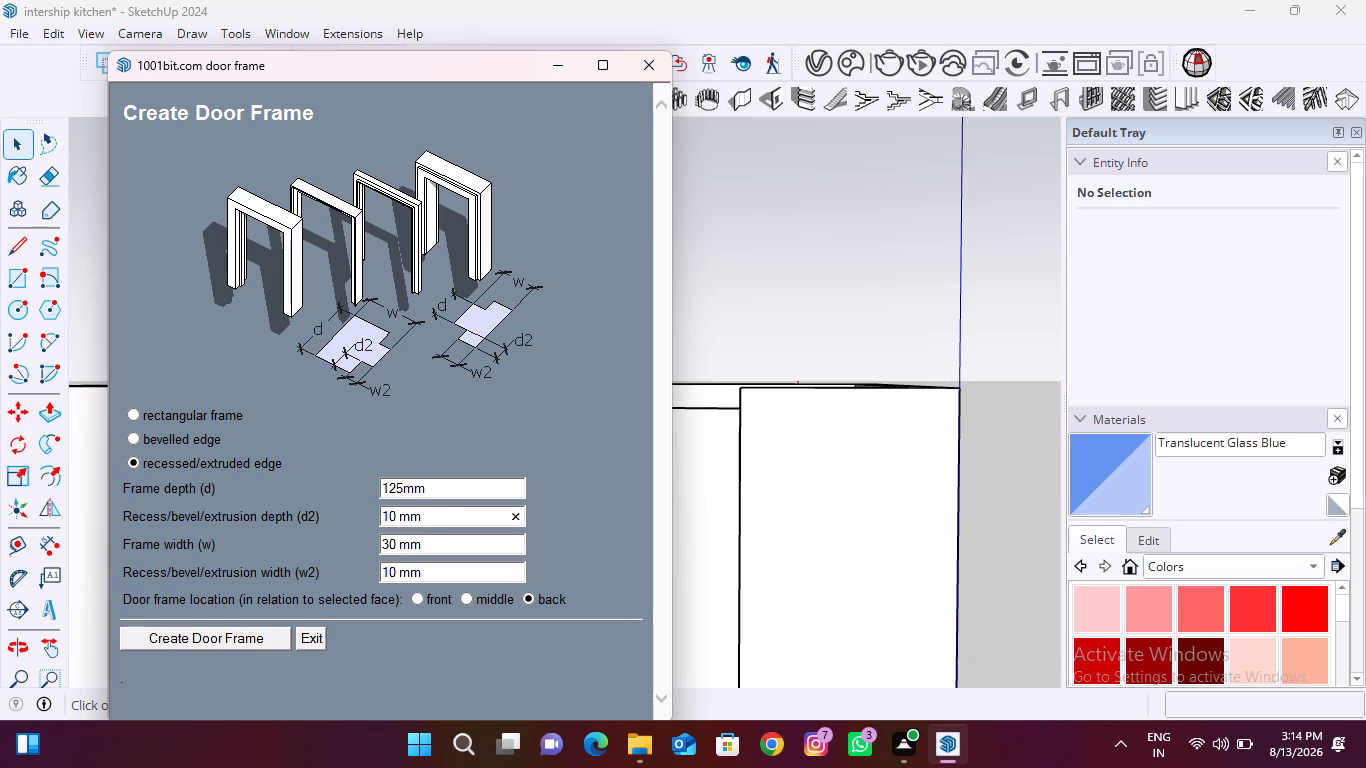
{"action": "left_click", "coordinate": [399, 517]}
{"action": "key", "text": "Left"}
{"action": "key", "text": "BackSpace"}
{"action": "key", "text": "BackSpace"}
{"action": "type", "text": "25"}
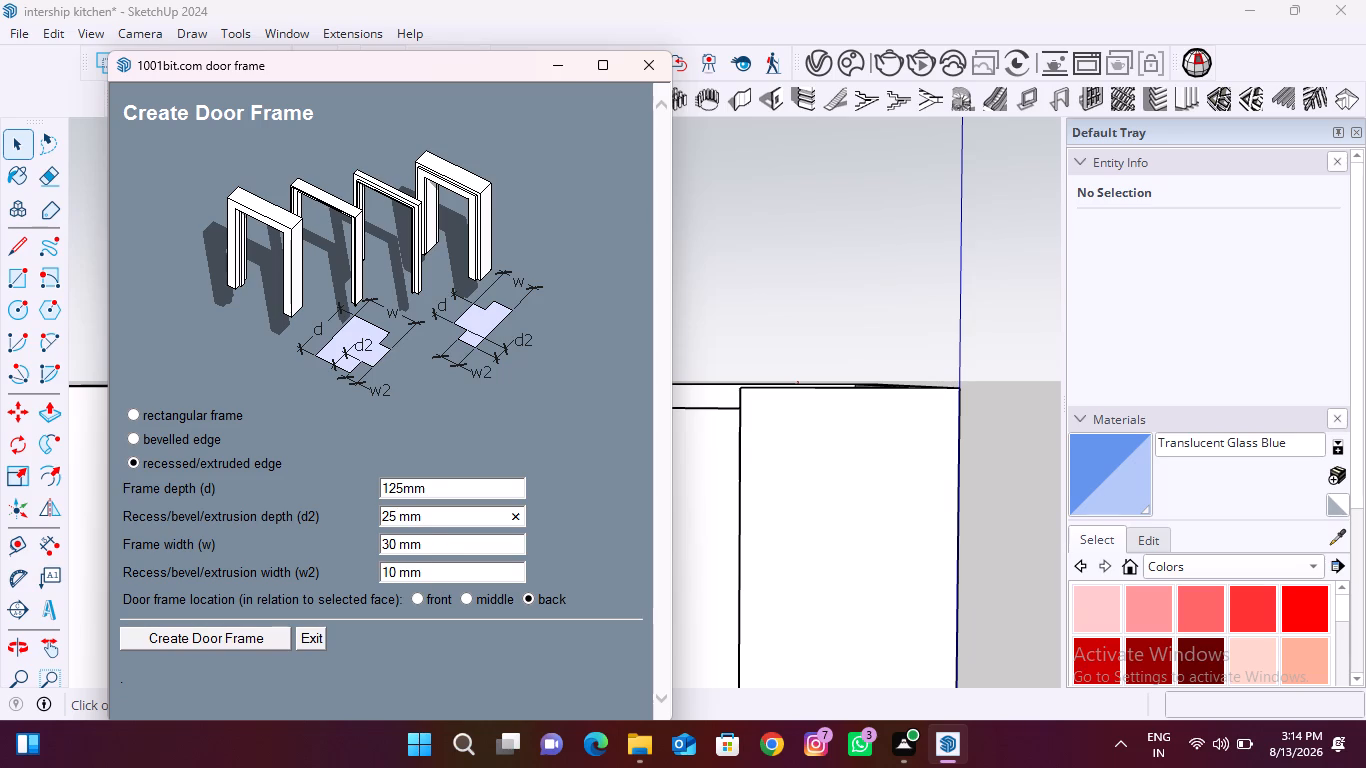
Set the door frame's width (w) to 75 mm.
{"action": "left_click", "coordinate": [396, 540]}
{"action": "left_click", "coordinate": [444, 543]}
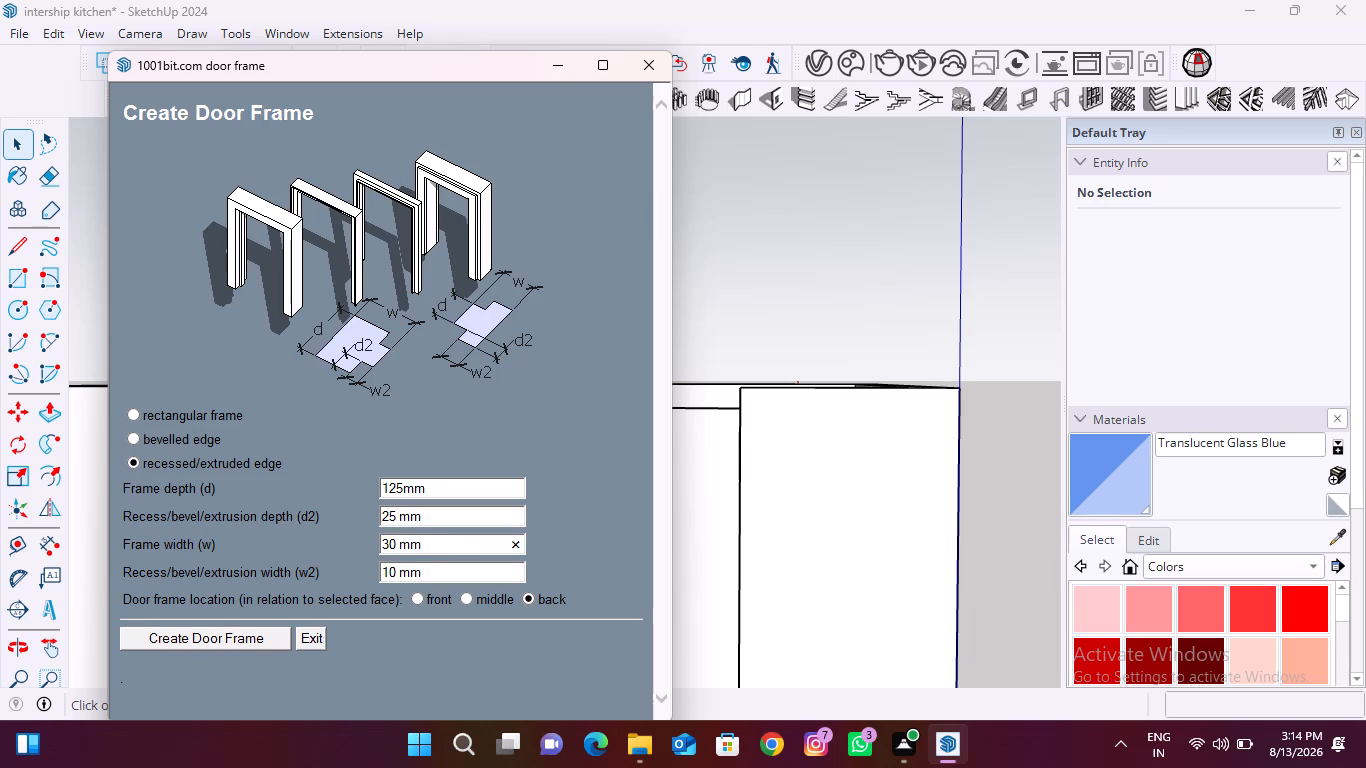
{"action": "left_click", "coordinate": [399, 544]}
{"action": "key", "text": "Left"}
{"action": "key", "text": "BackSpace"}
{"action": "key", "text": "BackSpace"}
{"action": "type", "text": "75"}
{"action": "key", "text": "Down"}
Set the door frame's recess/bevel/extrusion width (w2) to 25 mm and its location to the middle of the selected face.
{"action": "left_click", "coordinate": [397, 575]}
{"action": "left_click", "coordinate": [431, 569]}
{"action": "key", "text": "Left"}
{"action": "key", "text": "Left"}
{"action": "key", "text": "Left"}
{"action": "key", "text": "BackSpace"}
{"action": "key", "text": "BackSpace"}
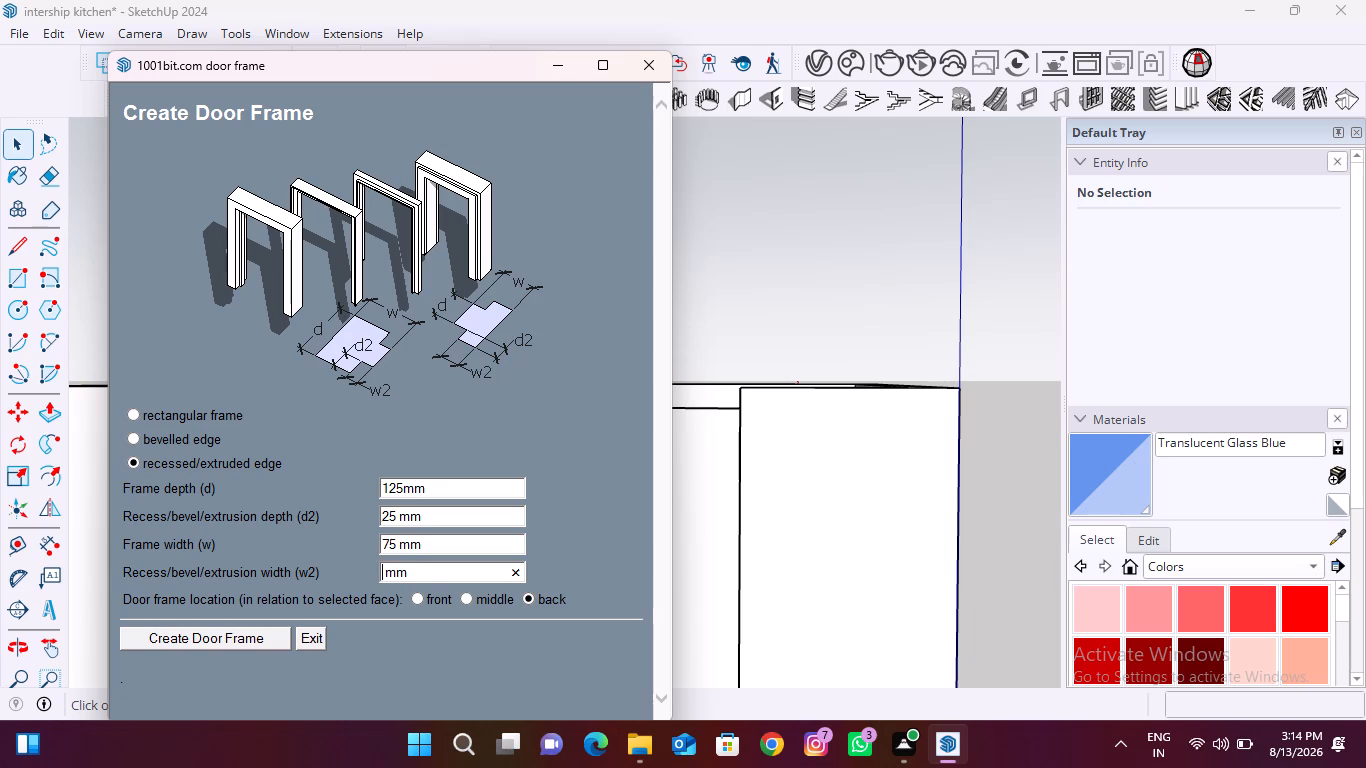
{"action": "type", "text": "25"}
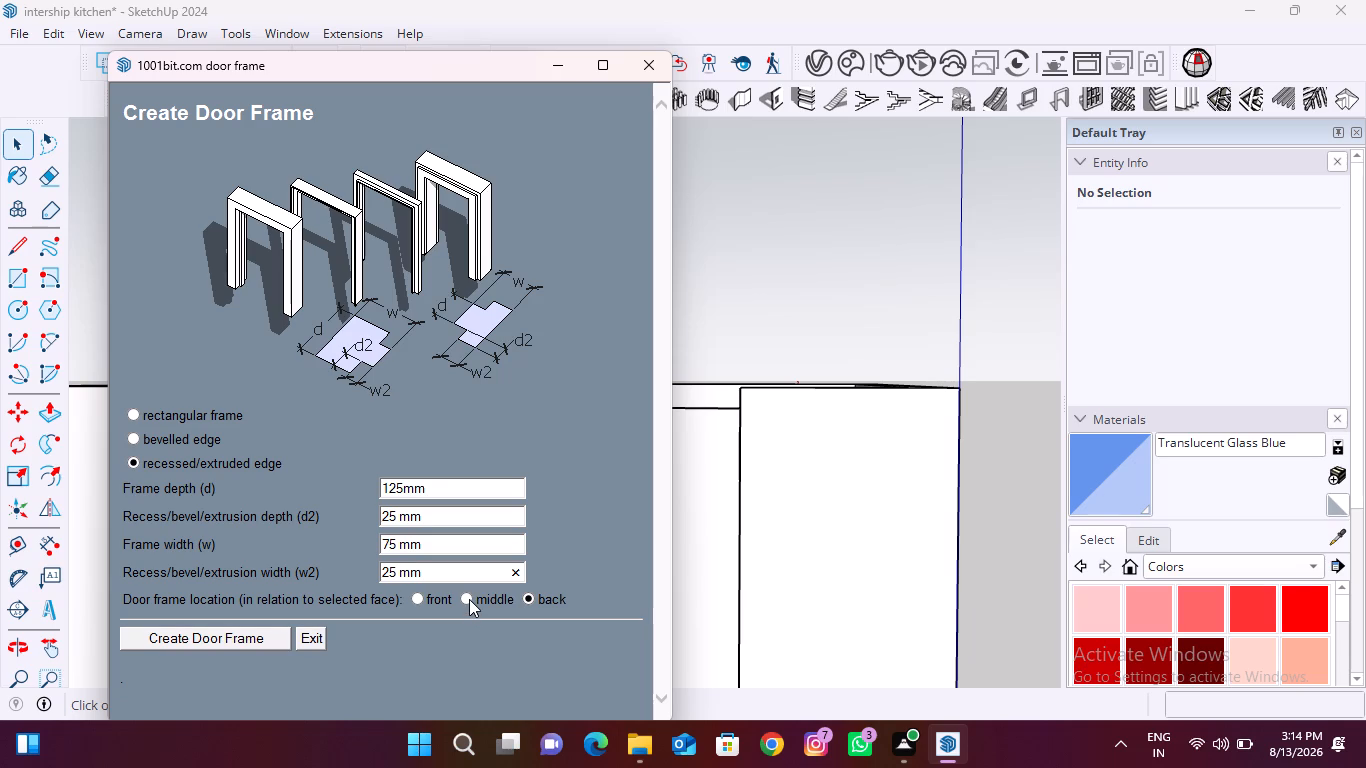
{"action": "left_click", "coordinate": [469, 599]}
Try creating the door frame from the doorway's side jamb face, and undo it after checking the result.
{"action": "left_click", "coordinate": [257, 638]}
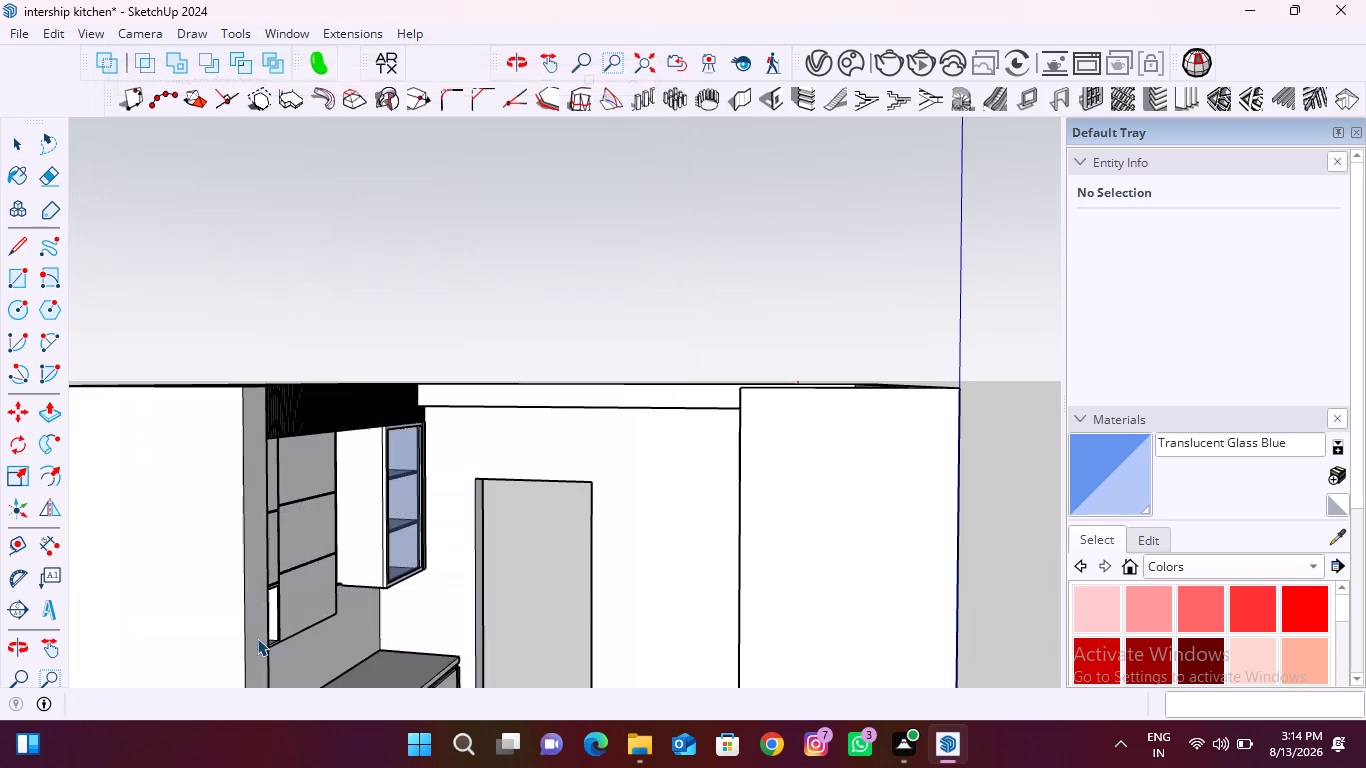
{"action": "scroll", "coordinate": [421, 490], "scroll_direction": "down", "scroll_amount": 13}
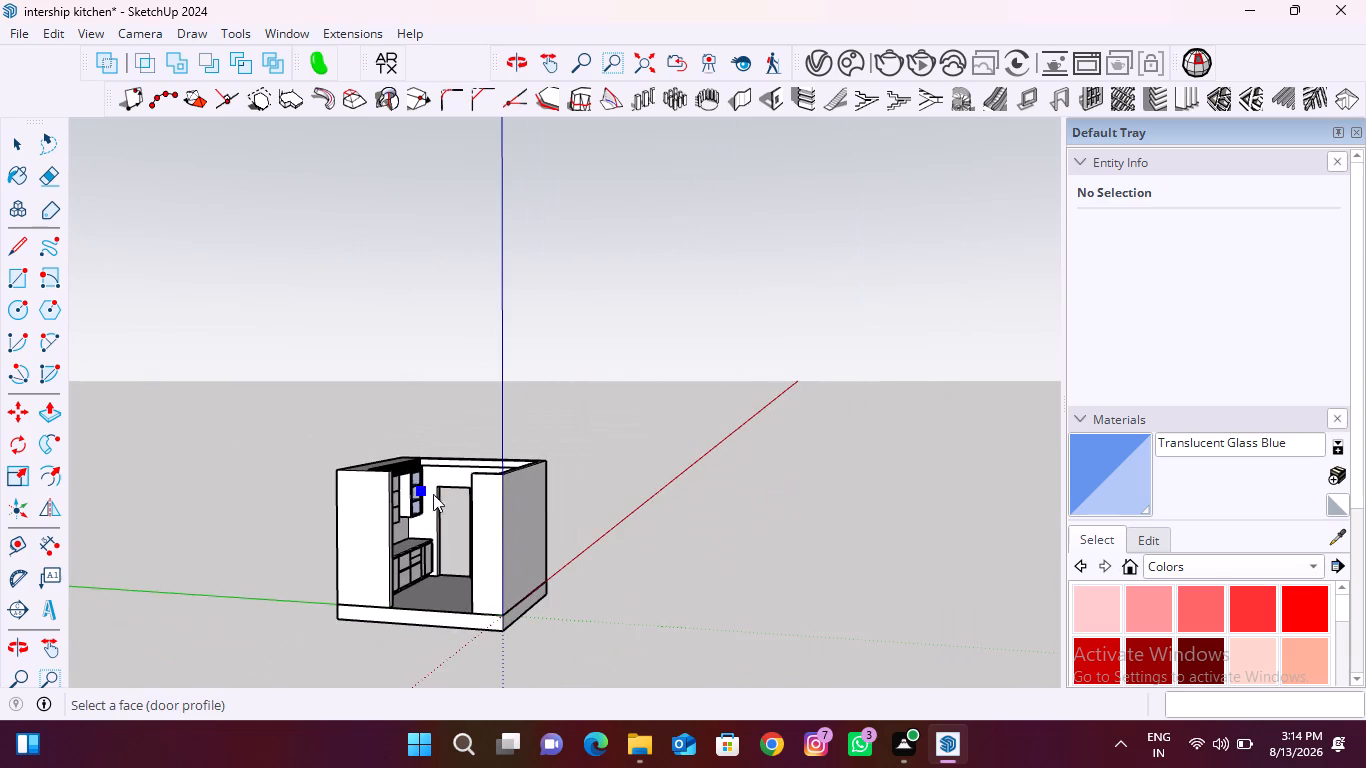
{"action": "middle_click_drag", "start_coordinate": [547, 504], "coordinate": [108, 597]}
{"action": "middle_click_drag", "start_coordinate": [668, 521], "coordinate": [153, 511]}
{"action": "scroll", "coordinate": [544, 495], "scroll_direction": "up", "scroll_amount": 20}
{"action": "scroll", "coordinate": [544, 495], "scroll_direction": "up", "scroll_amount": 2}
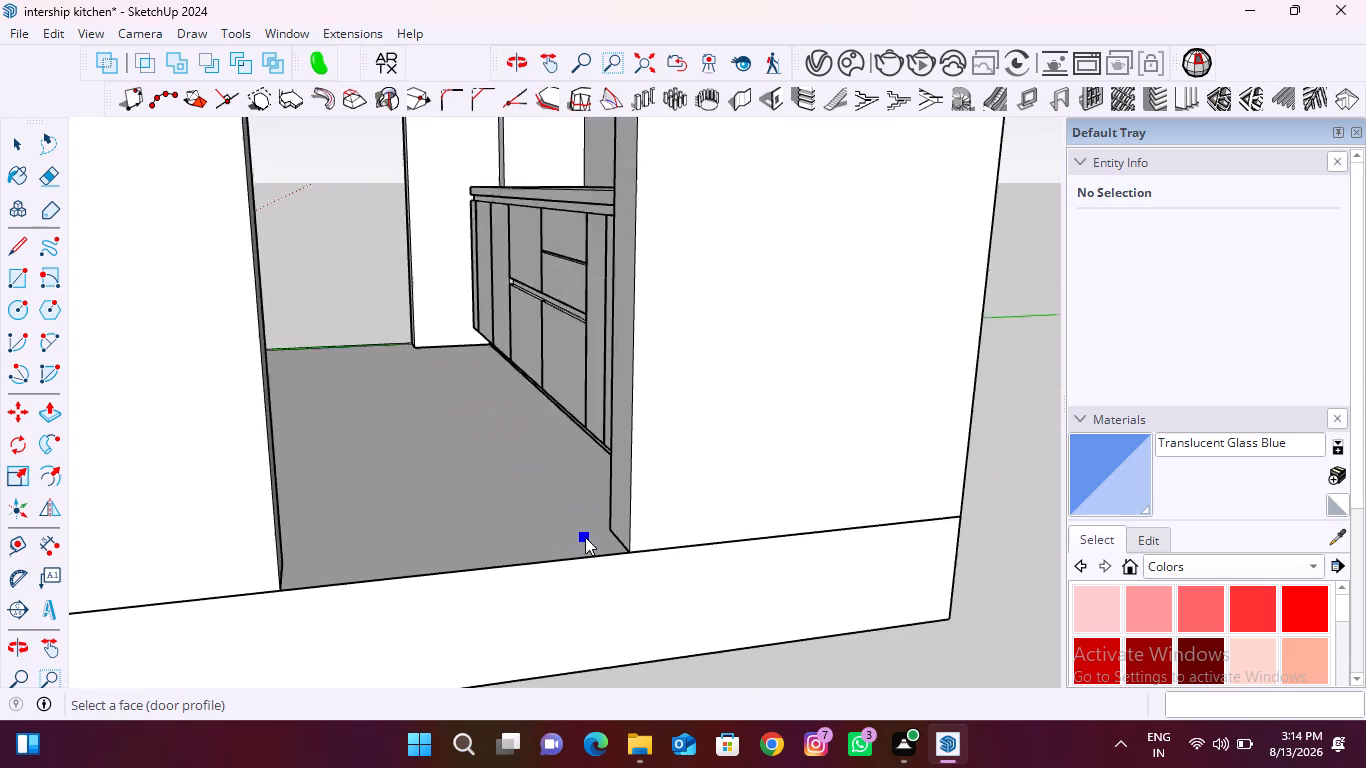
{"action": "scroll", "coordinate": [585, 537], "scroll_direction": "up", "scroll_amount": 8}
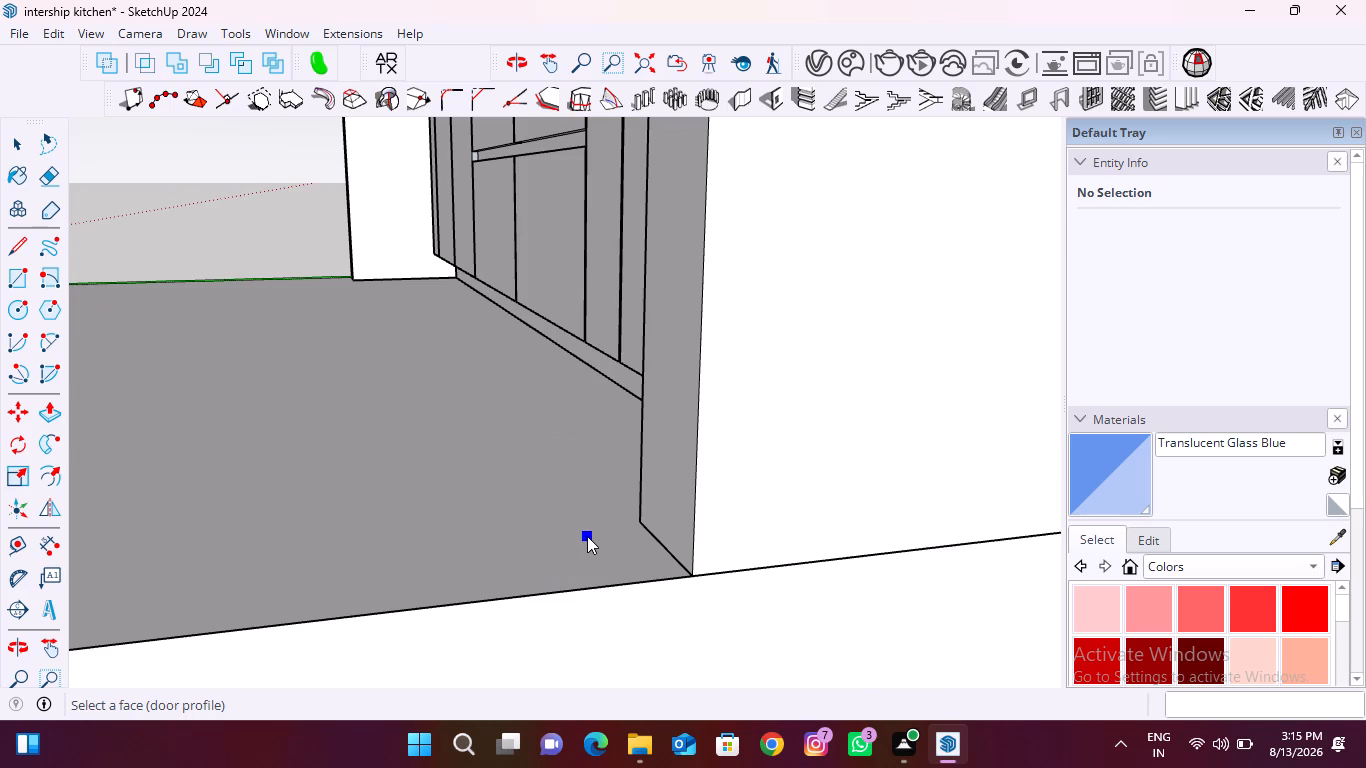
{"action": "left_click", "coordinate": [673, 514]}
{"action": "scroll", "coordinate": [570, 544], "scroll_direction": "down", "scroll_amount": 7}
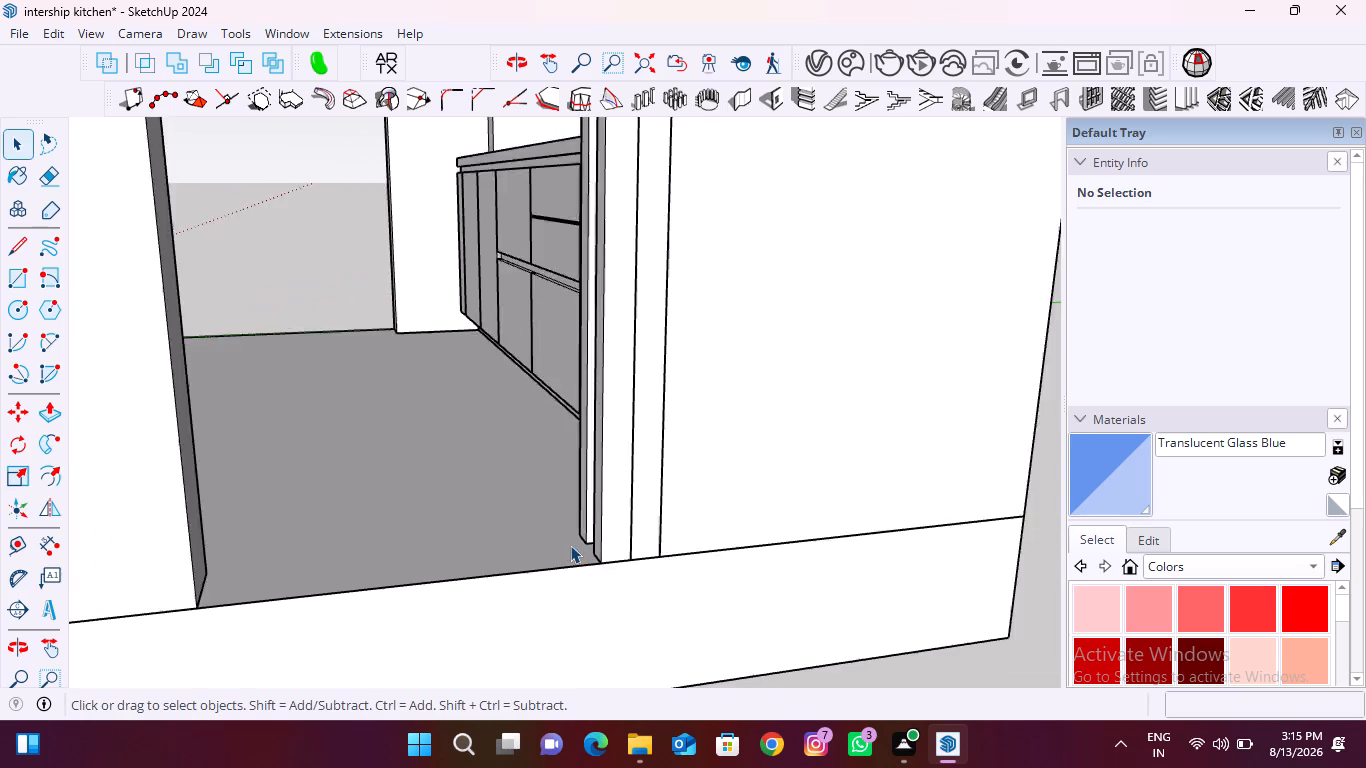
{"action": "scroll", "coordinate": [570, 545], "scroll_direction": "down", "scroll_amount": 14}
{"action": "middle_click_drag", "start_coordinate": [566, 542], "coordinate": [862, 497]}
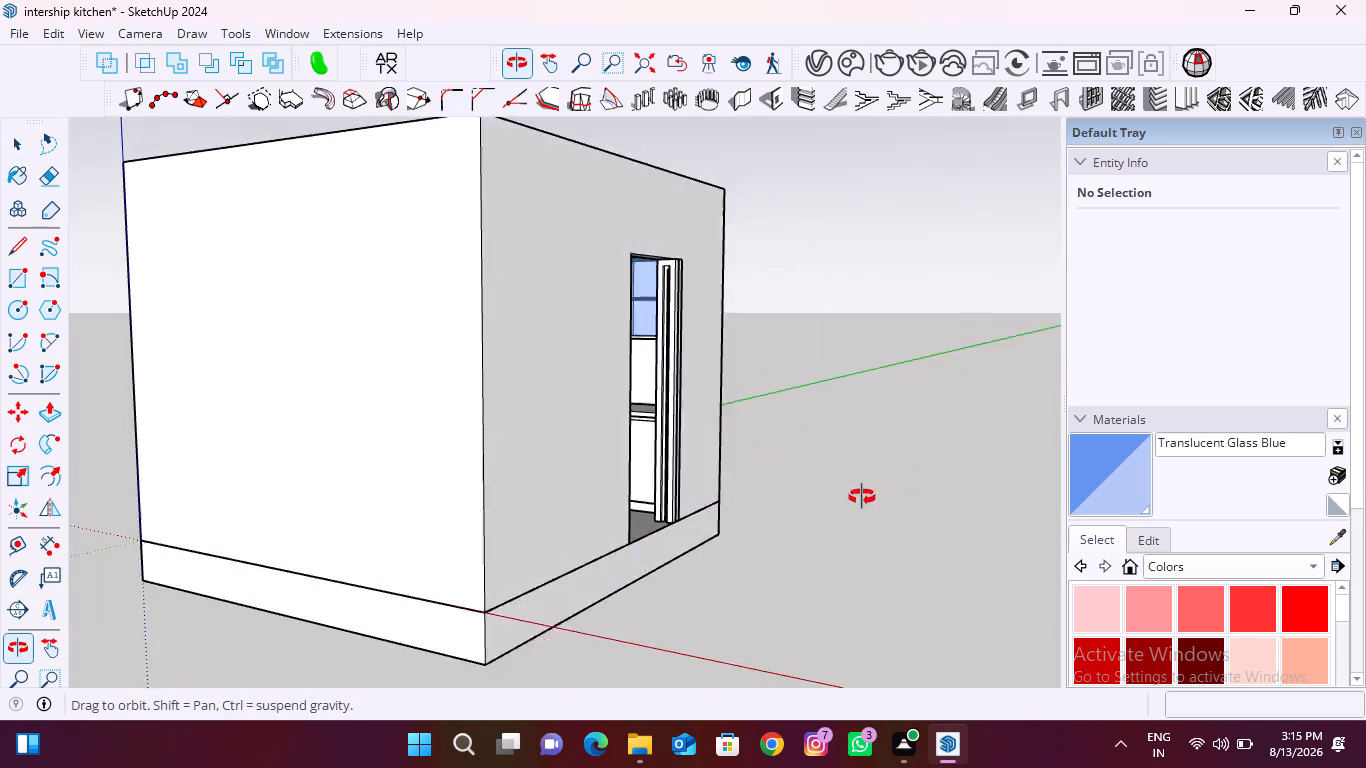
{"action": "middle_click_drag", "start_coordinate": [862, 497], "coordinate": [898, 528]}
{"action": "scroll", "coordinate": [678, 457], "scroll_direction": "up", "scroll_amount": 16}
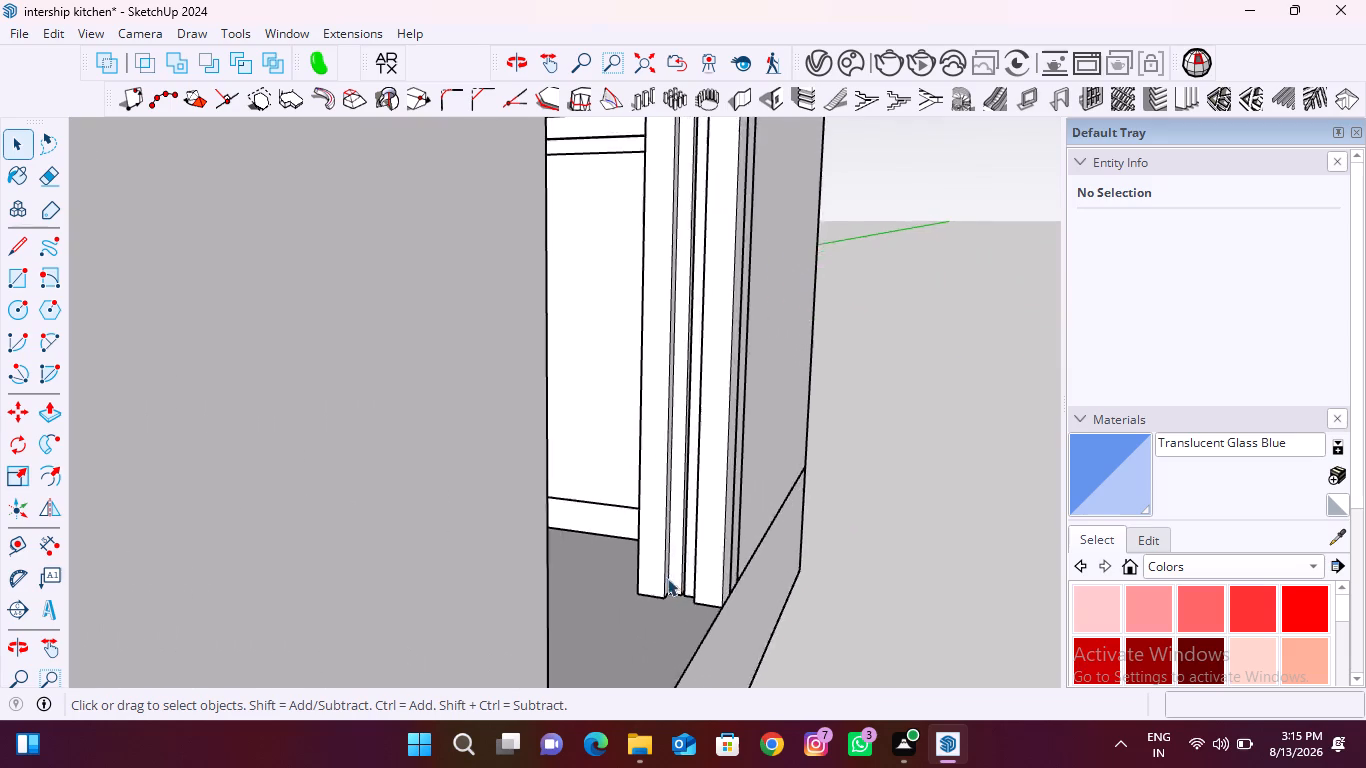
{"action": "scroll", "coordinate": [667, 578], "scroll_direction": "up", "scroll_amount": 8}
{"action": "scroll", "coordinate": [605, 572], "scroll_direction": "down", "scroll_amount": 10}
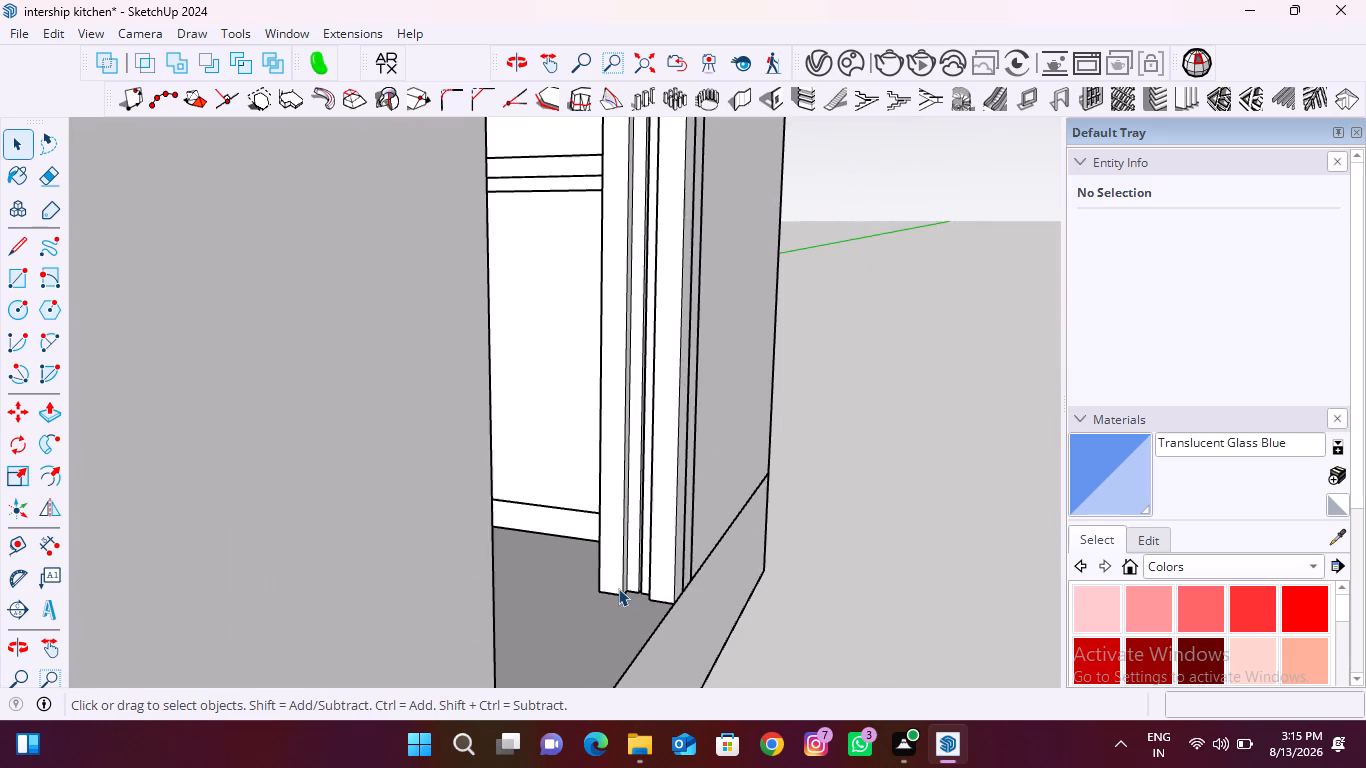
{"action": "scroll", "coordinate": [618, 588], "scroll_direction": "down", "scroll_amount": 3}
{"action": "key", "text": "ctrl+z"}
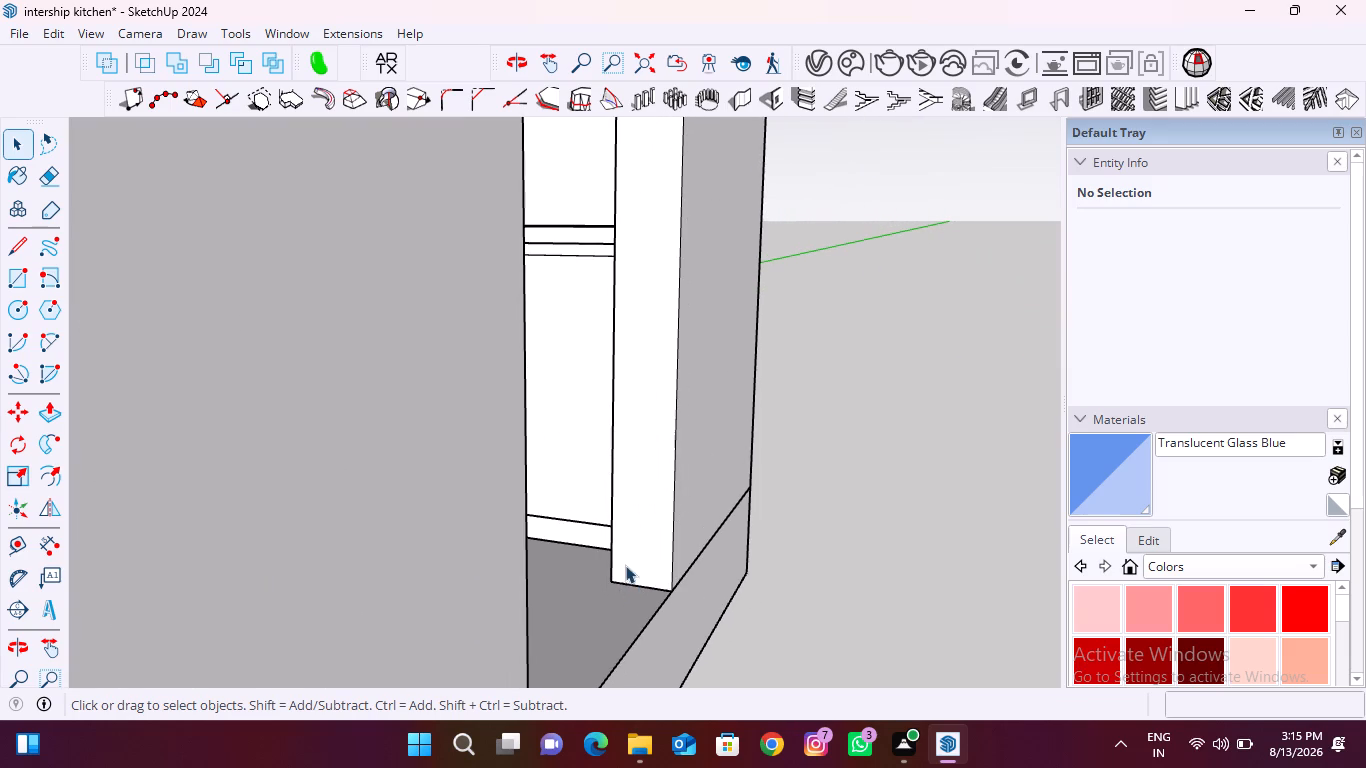
Draw a 2100 x 820 mm rectangle filling the doorway at mid wall thickness, from the jamb's bottom-edge midpoint to the opposite top midpoint.
{"action": "scroll", "coordinate": [629, 568], "scroll_direction": "down", "scroll_amount": 8}
{"action": "middle_click_drag", "start_coordinate": [626, 568], "coordinate": [409, 565]}
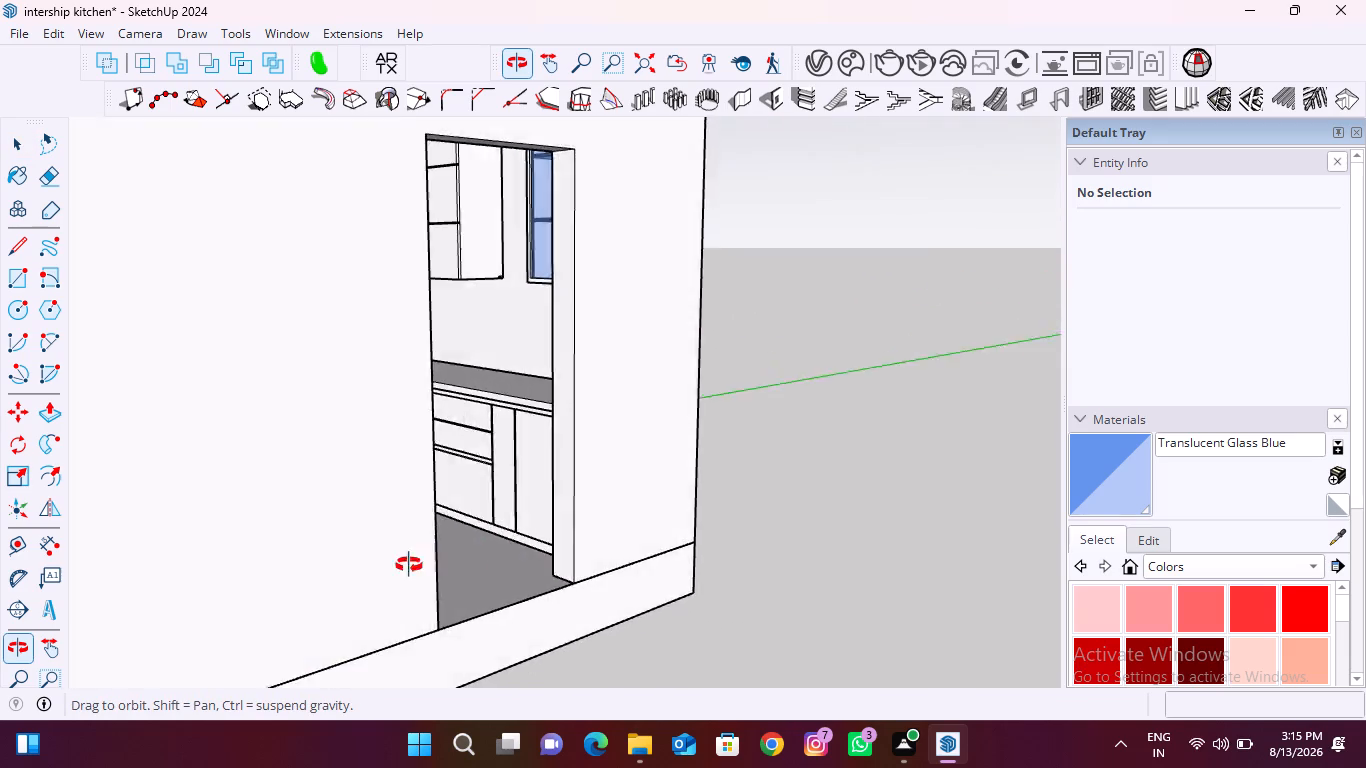
{"action": "middle_click_drag", "start_coordinate": [409, 565], "coordinate": [258, 630]}
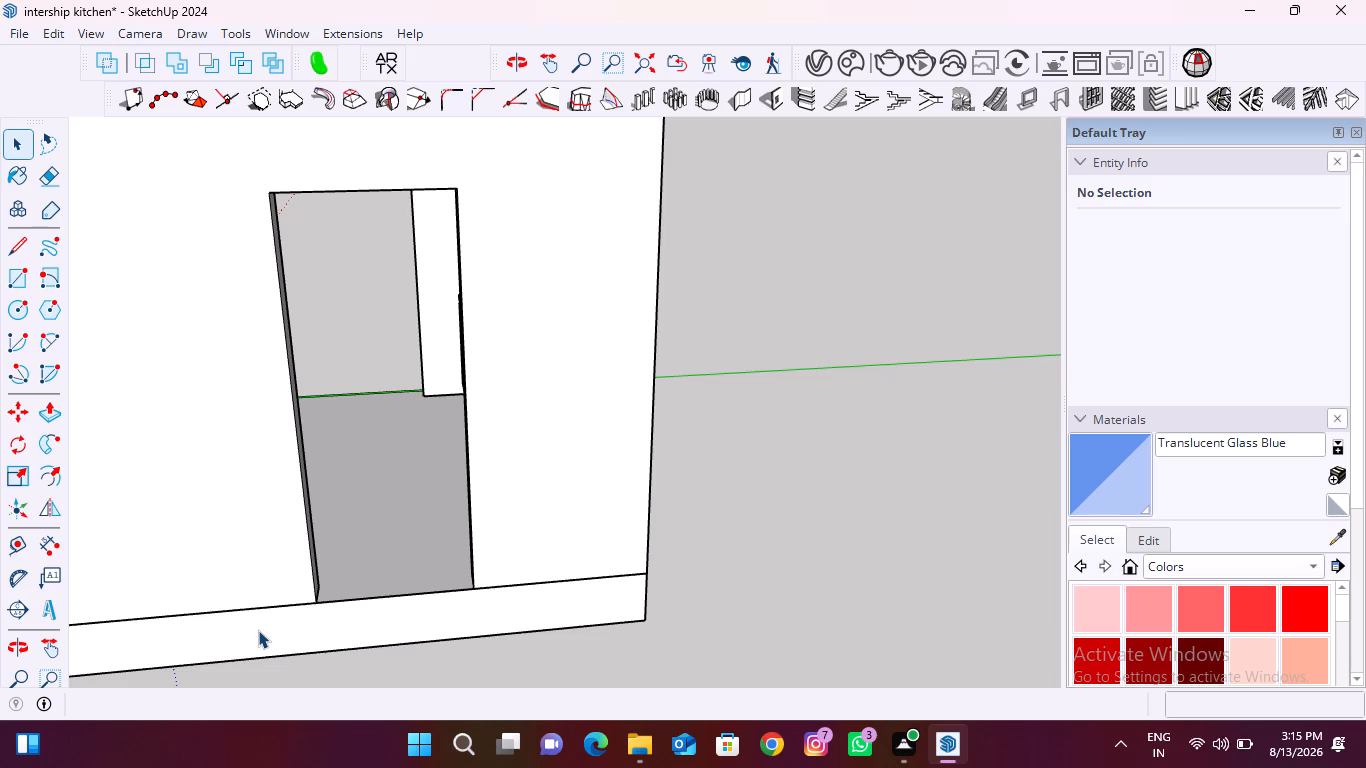
{"action": "key", "text": "r"}
{"action": "scroll", "coordinate": [324, 587], "scroll_direction": "up", "scroll_amount": 16}
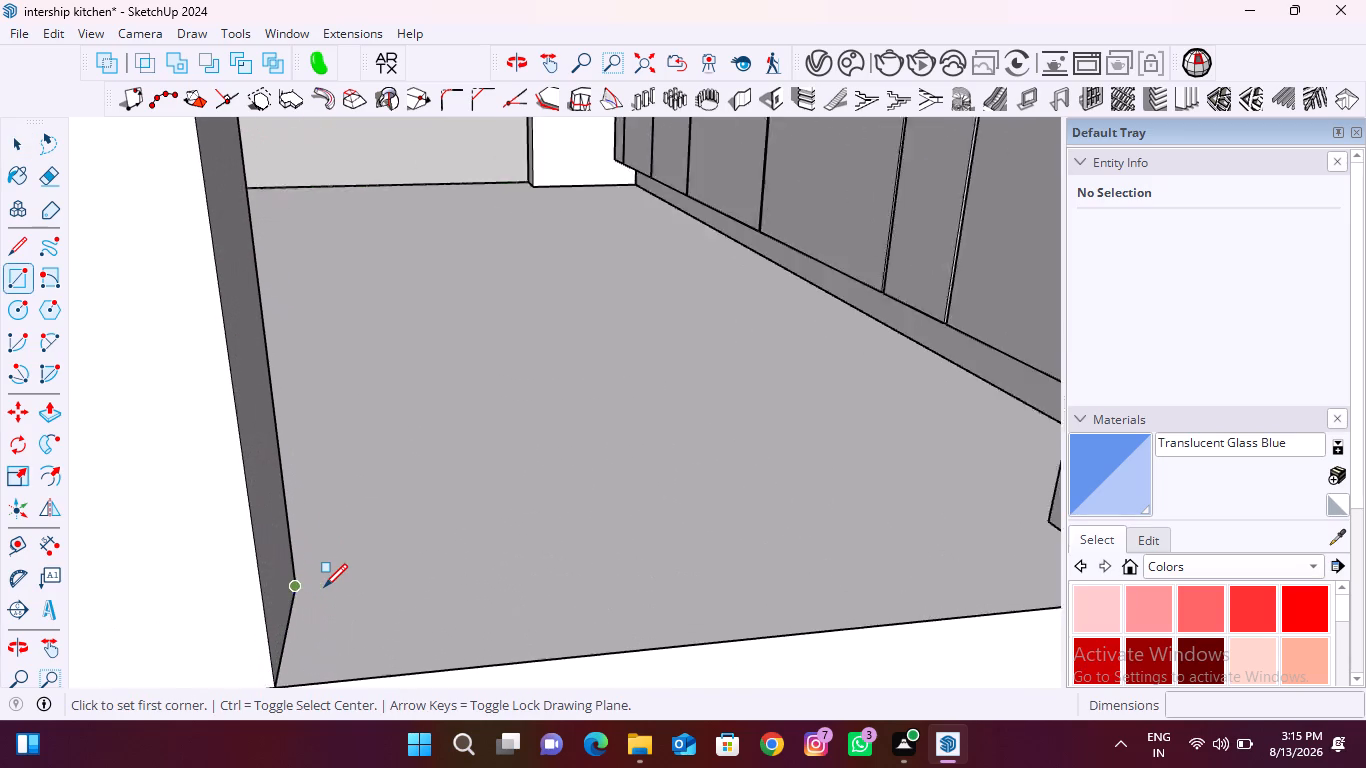
{"action": "scroll", "coordinate": [324, 587], "scroll_direction": "up", "scroll_amount": 5}
{"action": "left_click", "coordinate": [269, 657]}
{"action": "scroll", "coordinate": [269, 625], "scroll_direction": "down", "scroll_amount": 2}
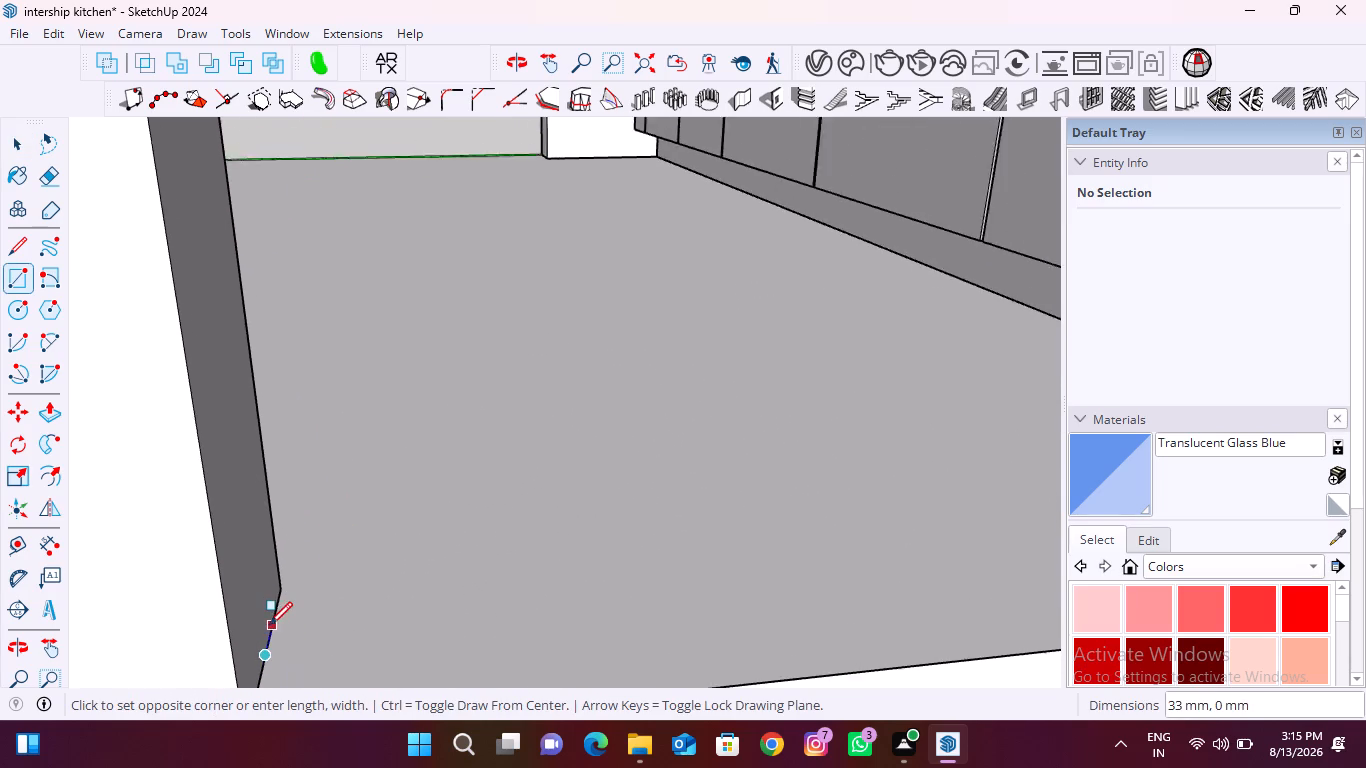
{"action": "scroll", "coordinate": [269, 625], "scroll_direction": "down", "scroll_amount": 20}
{"action": "scroll", "coordinate": [269, 625], "scroll_direction": "down", "scroll_amount": 6}
{"action": "middle_click_drag", "start_coordinate": [268, 629], "coordinate": [486, 525]}
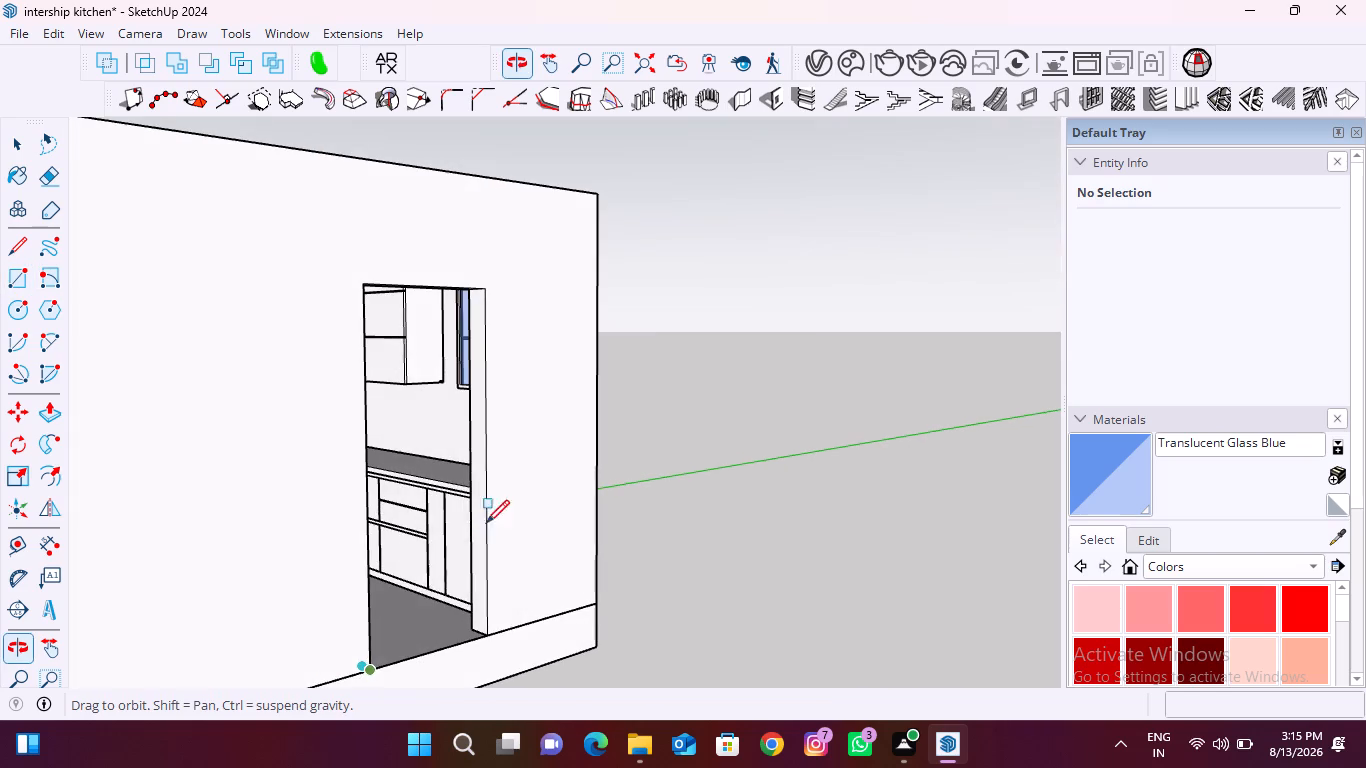
{"action": "scroll", "coordinate": [469, 297], "scroll_direction": "up", "scroll_amount": 20}
{"action": "scroll", "coordinate": [469, 297], "scroll_direction": "up", "scroll_amount": 6}
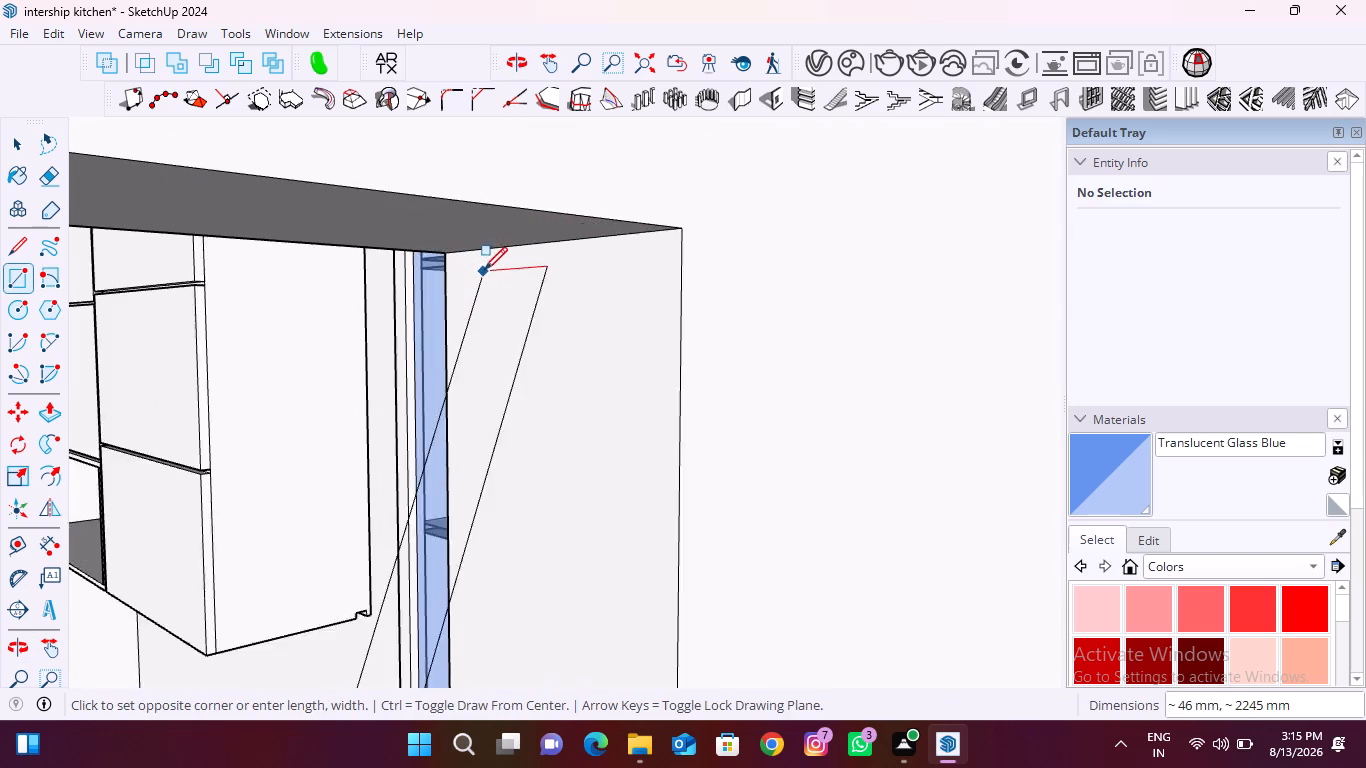
{"action": "scroll", "coordinate": [484, 270], "scroll_direction": "up", "scroll_amount": 8}
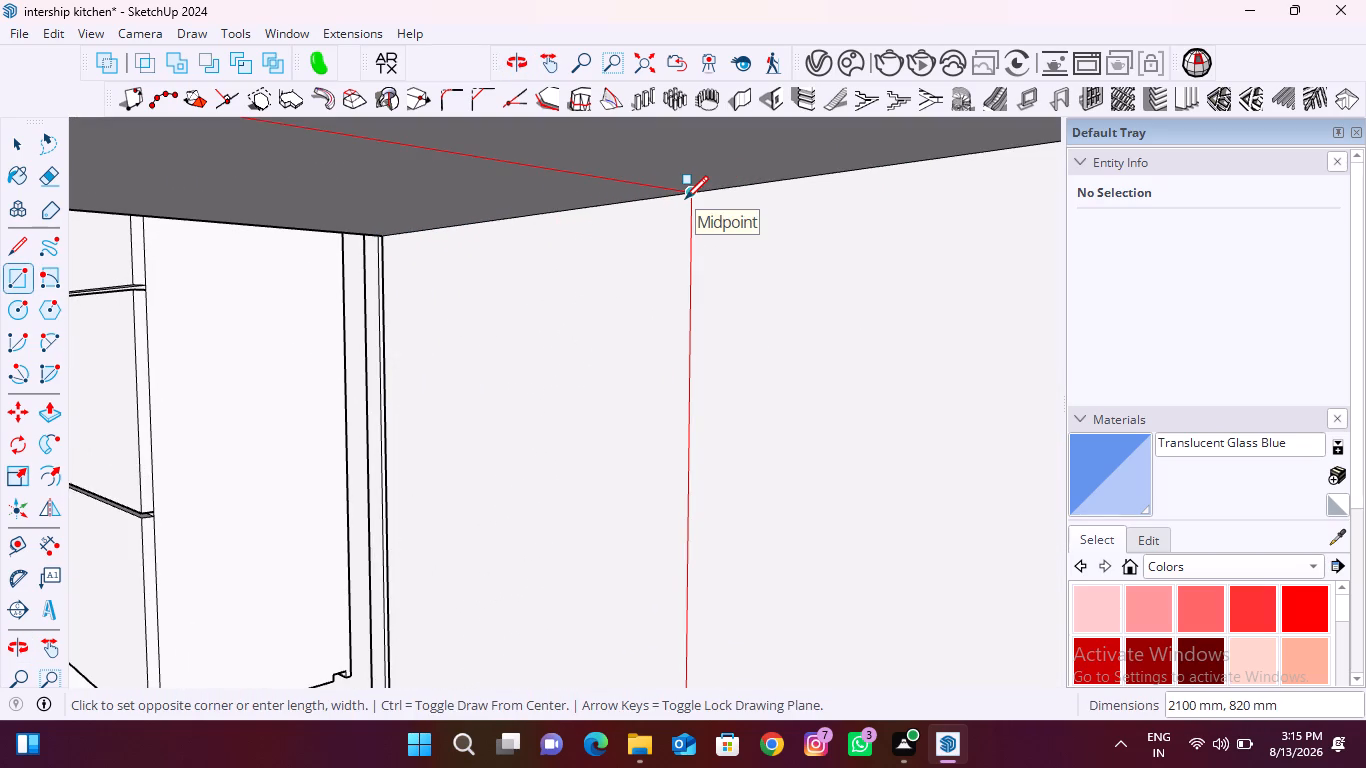
{"action": "left_click", "coordinate": [685, 199]}
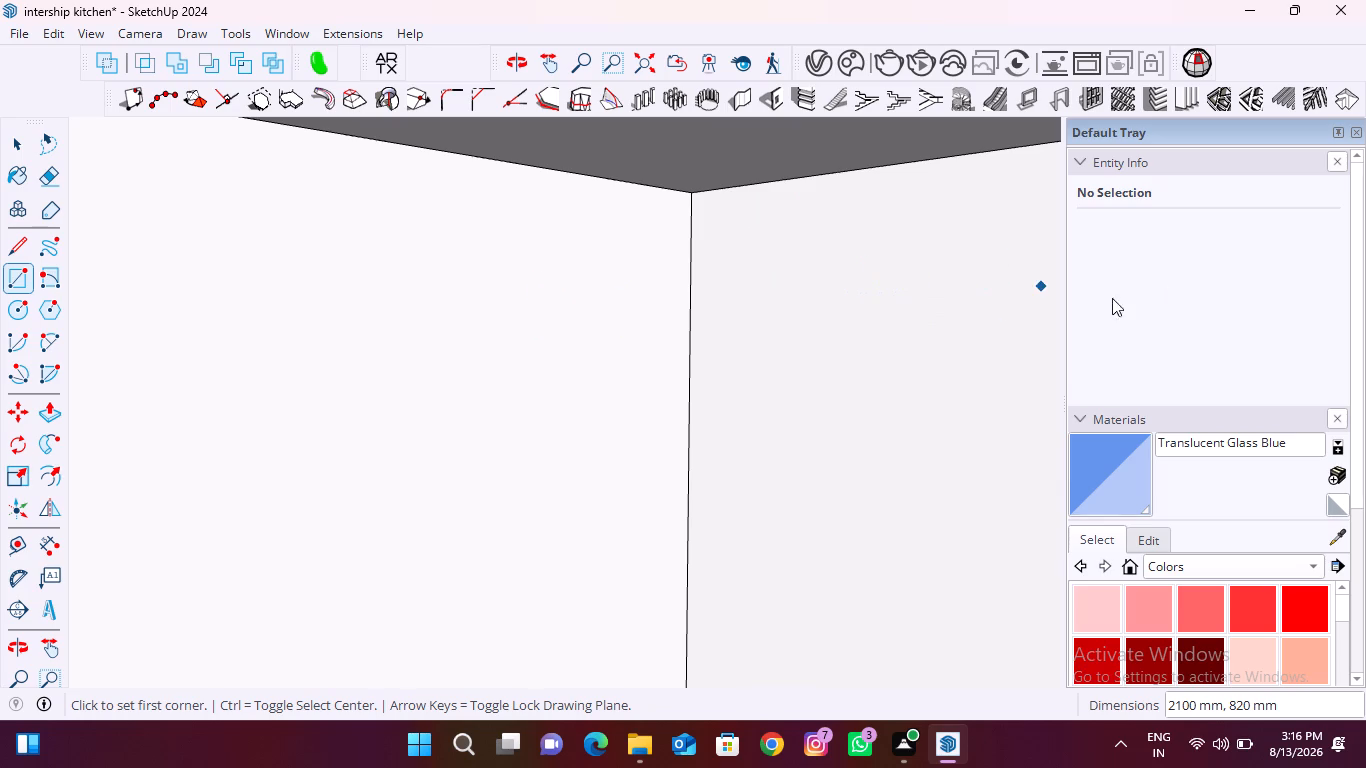
Create the recessed 1001bit door frame with the 125, 25, 75 and 25 mm settings, using the doorway rectangle as its profile face.
{"action": "scroll", "coordinate": [545, 308], "scroll_direction": "down", "scroll_amount": 20}
{"action": "scroll", "coordinate": [545, 308], "scroll_direction": "down", "scroll_amount": 6}
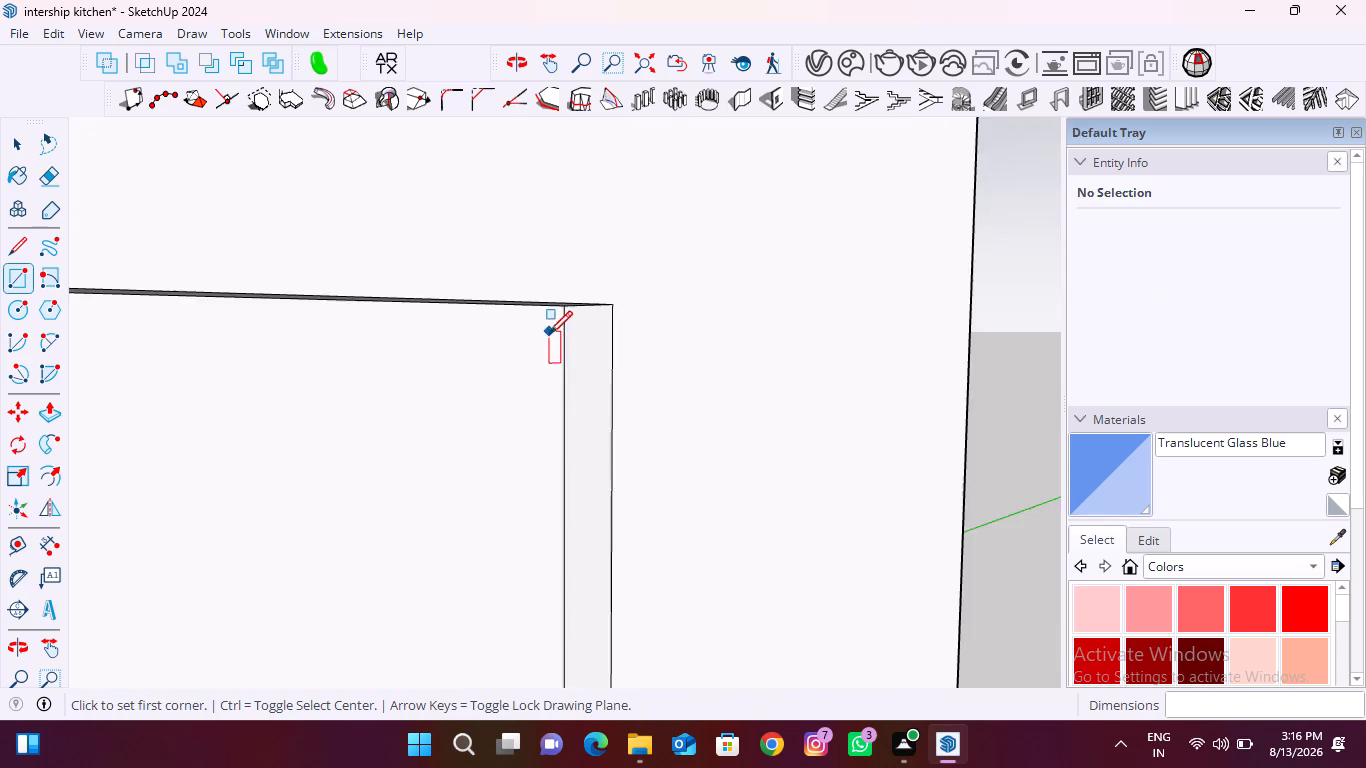
{"action": "scroll", "coordinate": [549, 334], "scroll_direction": "down", "scroll_amount": 20}
{"action": "scroll", "coordinate": [549, 334], "scroll_direction": "down", "scroll_amount": 4}
{"action": "middle_click_drag", "start_coordinate": [720, 517], "coordinate": [569, 576]}
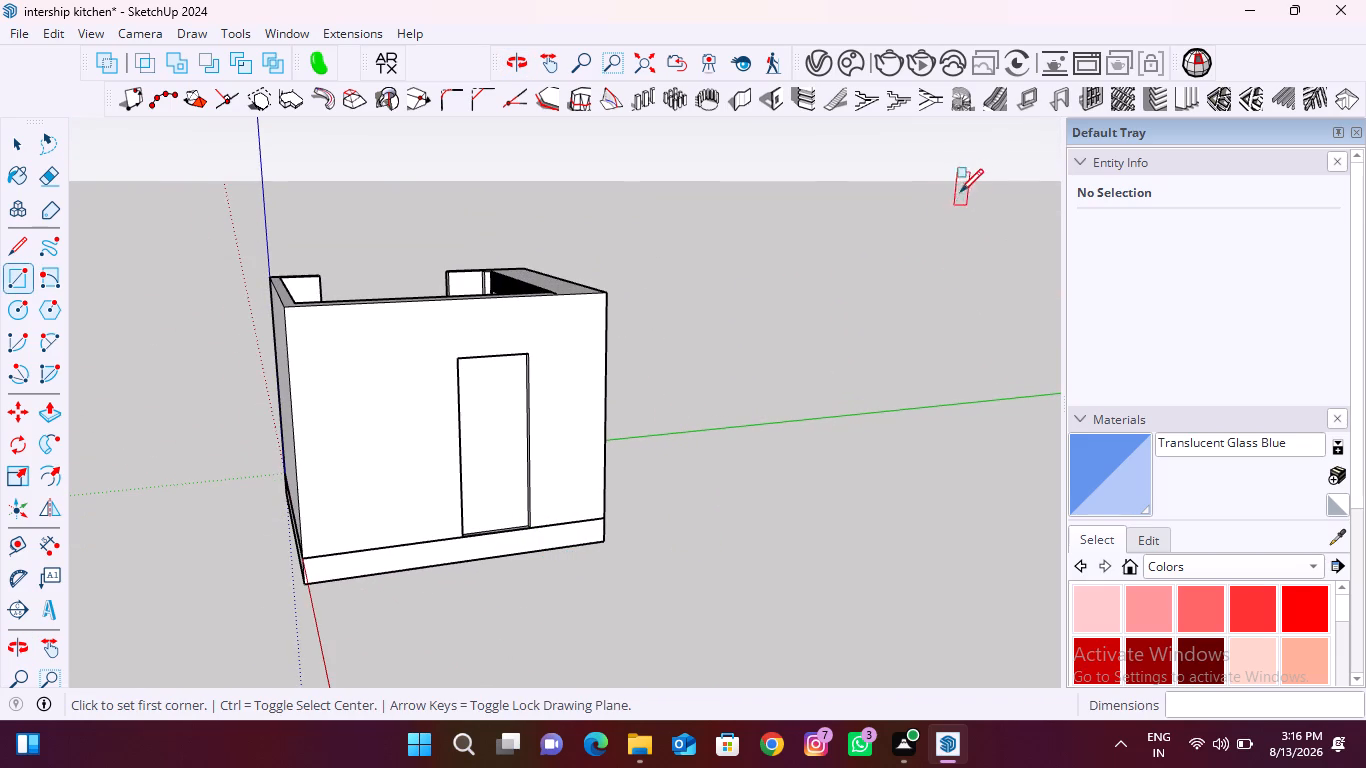
{"action": "left_click", "coordinate": [1056, 105]}
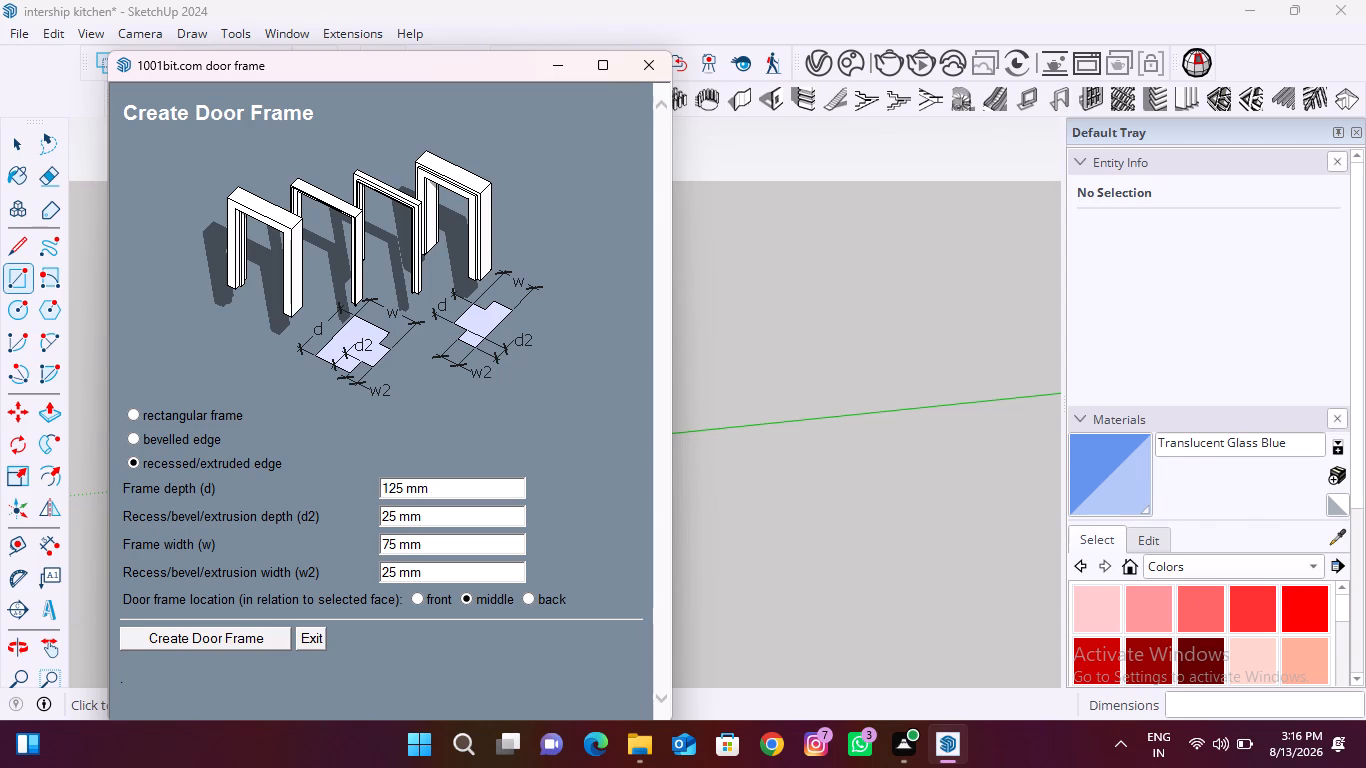
{"action": "left_click", "coordinate": [234, 641]}
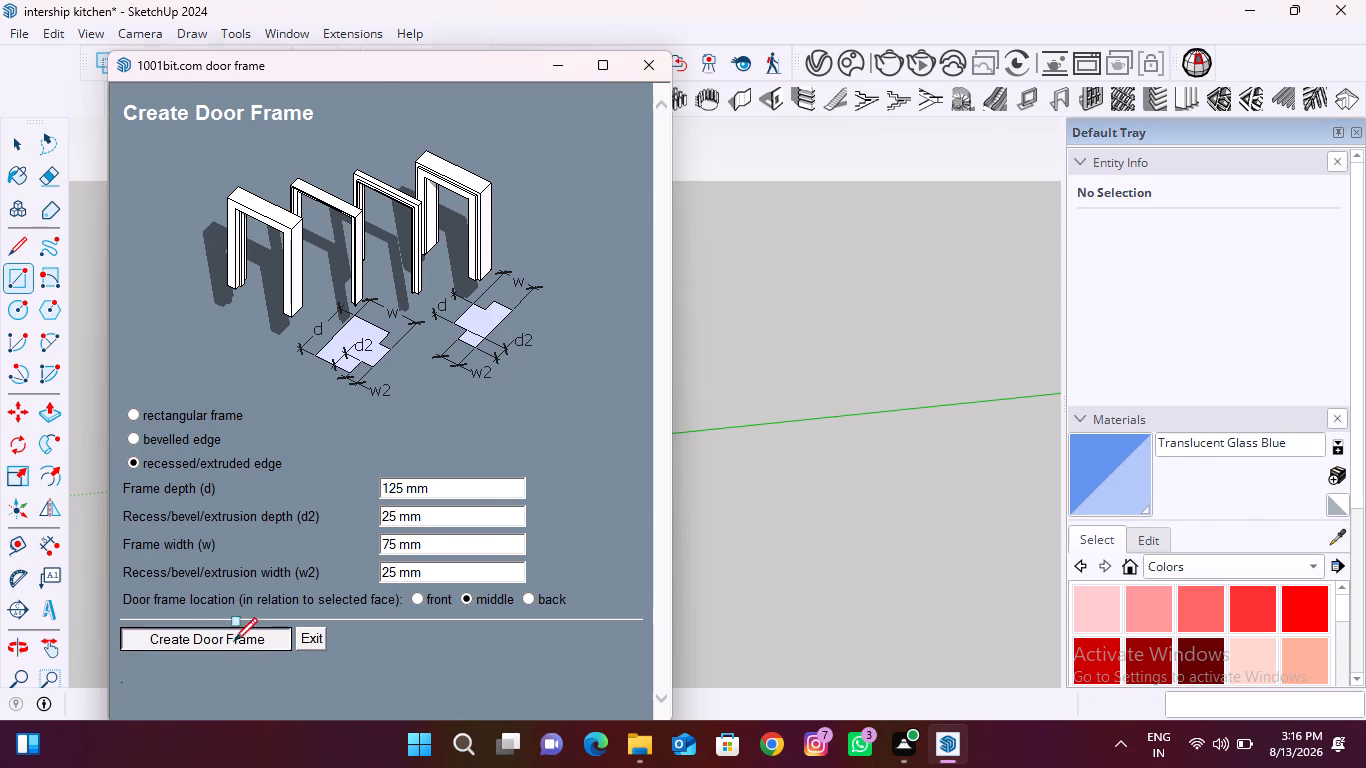
{"action": "left_click", "coordinate": [506, 479]}
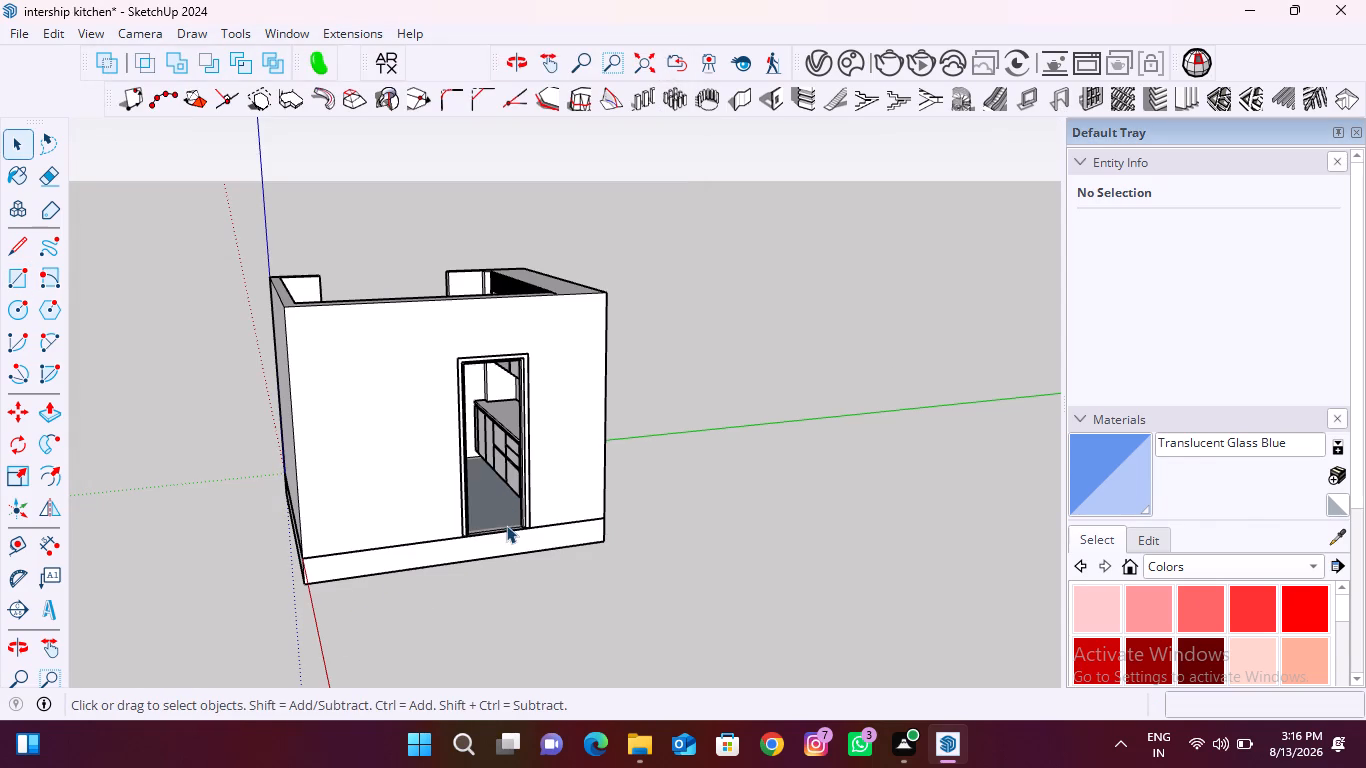
Examine the door frame's recessed profile at the jamb base and its fit within the wall from both sides.
{"action": "scroll", "coordinate": [516, 520], "scroll_direction": "up", "scroll_amount": 20}
{"action": "scroll", "coordinate": [516, 520], "scroll_direction": "up", "scroll_amount": 3}
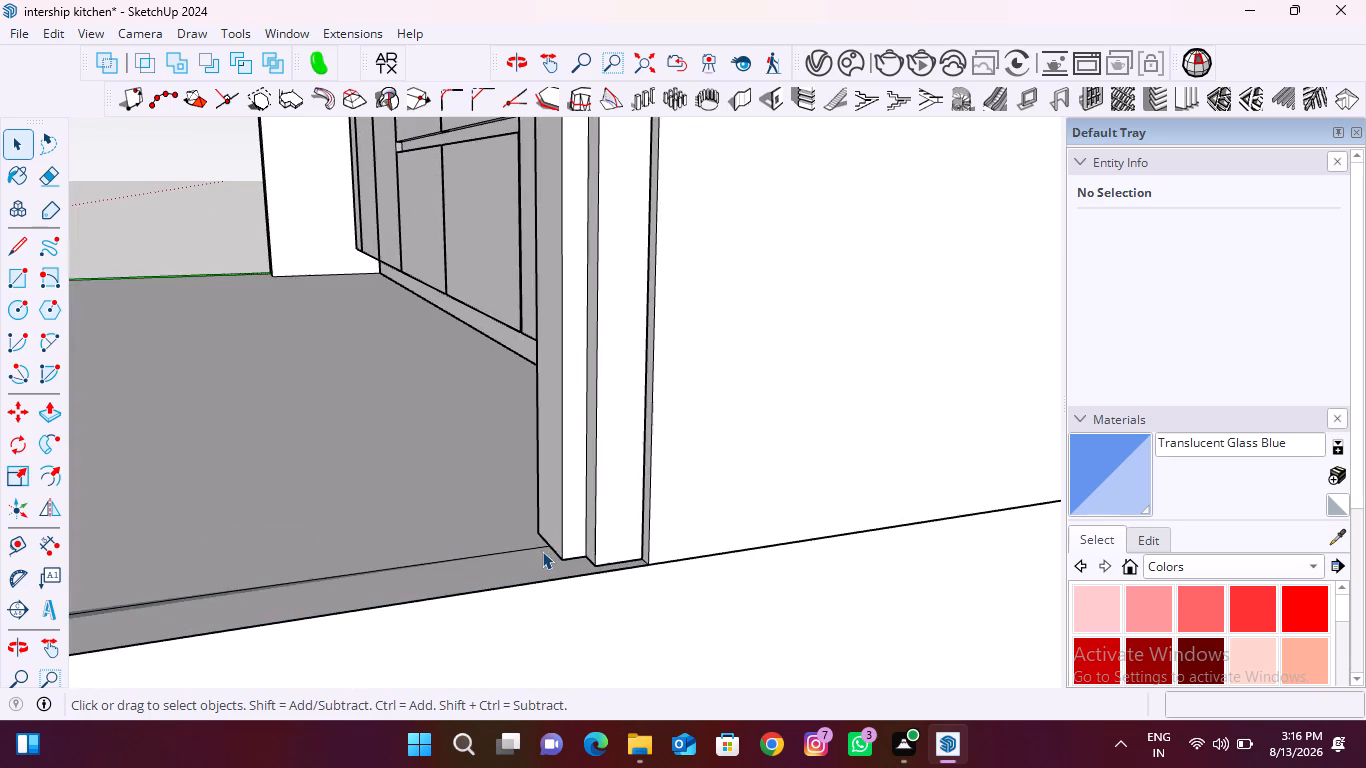
{"action": "middle_click_drag", "start_coordinate": [542, 551], "coordinate": [1090, 584]}
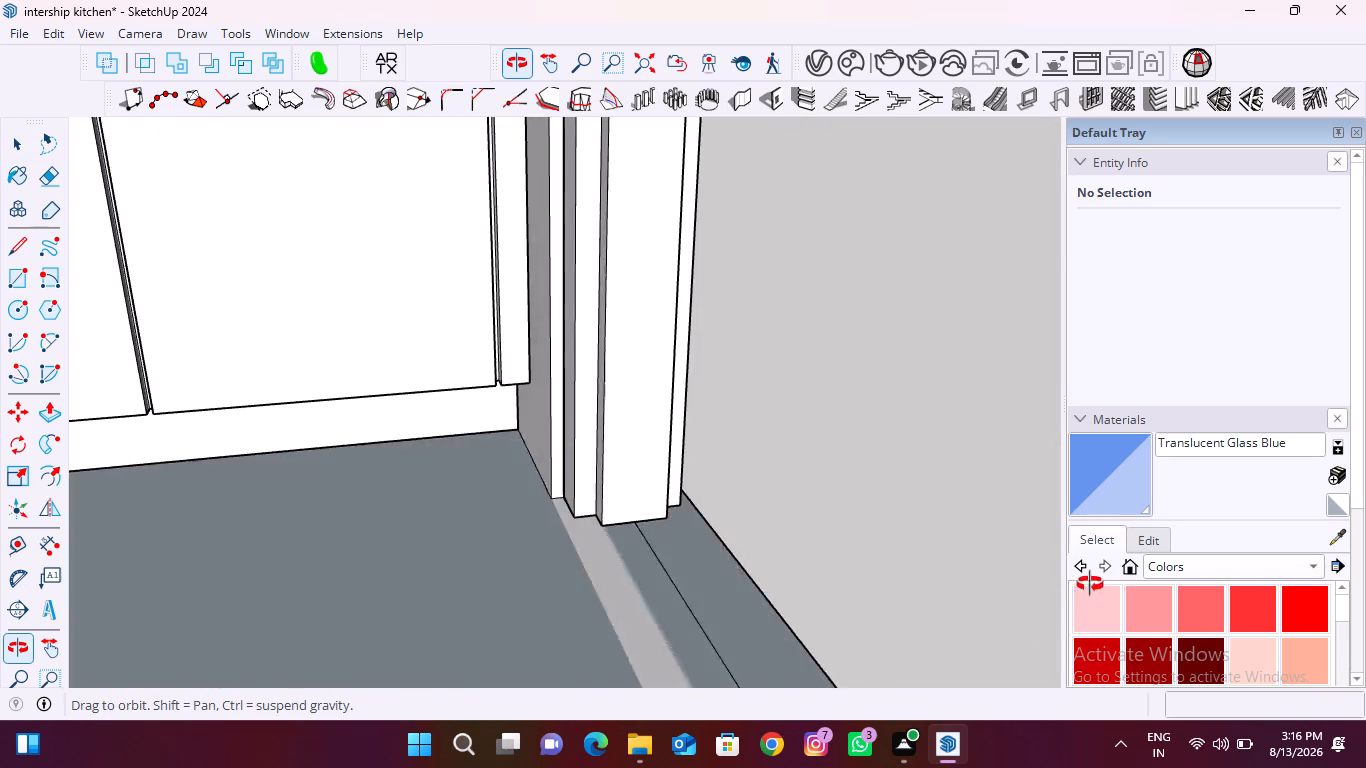
{"action": "middle_click_drag", "start_coordinate": [1090, 584], "coordinate": [1107, 567]}
{"action": "scroll", "coordinate": [600, 507], "scroll_direction": "up", "scroll_amount": 13}
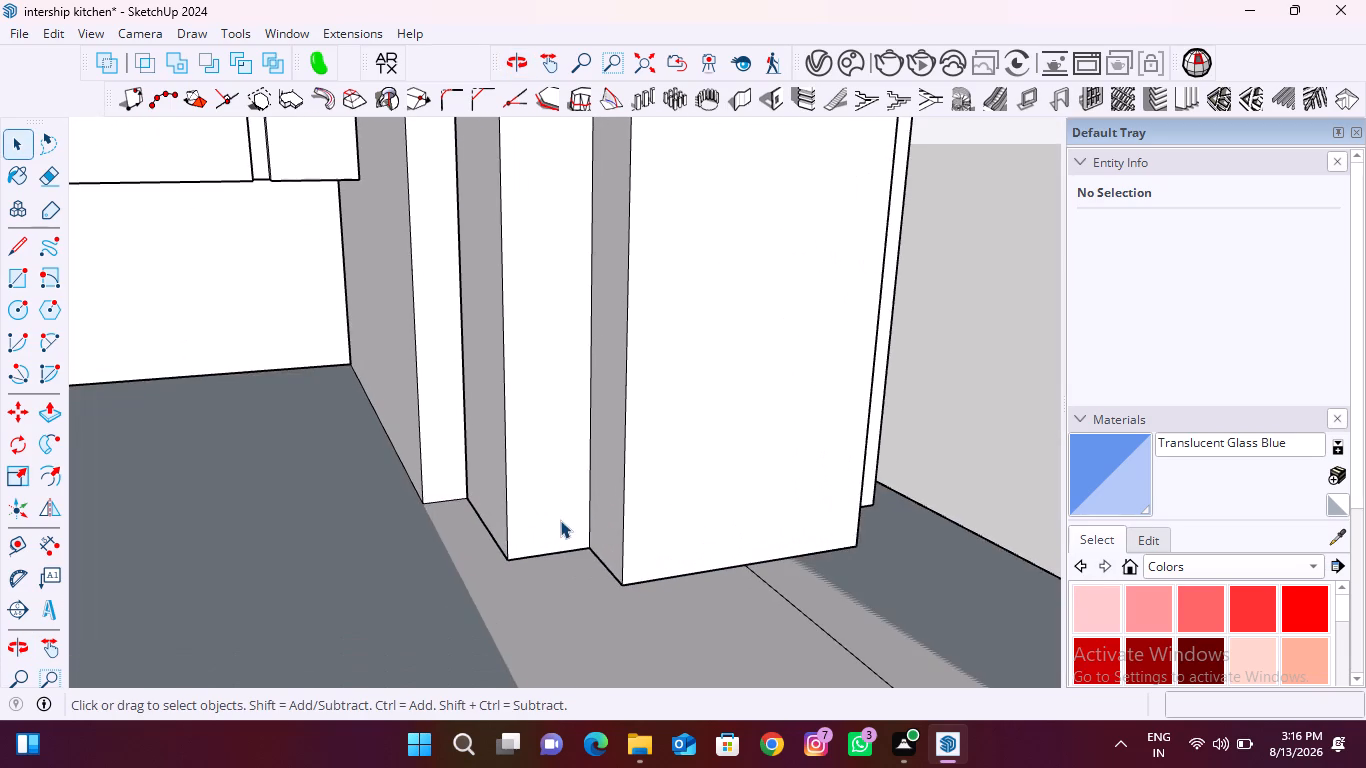
{"action": "scroll", "coordinate": [560, 520], "scroll_direction": "down", "scroll_amount": 9}
{"action": "middle_click_drag", "start_coordinate": [697, 512], "coordinate": [289, 529]}
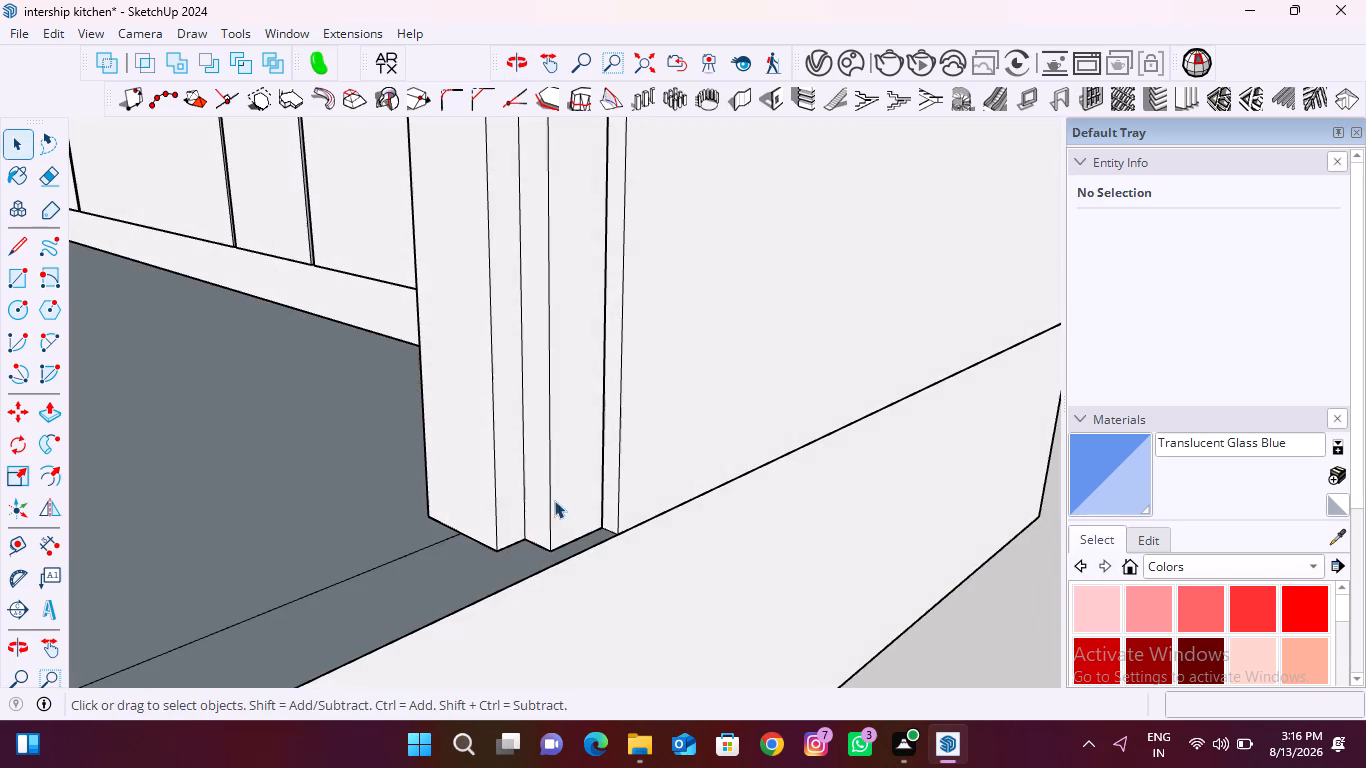
{"action": "middle_click_drag", "start_coordinate": [554, 500], "coordinate": [334, 514]}
{"action": "scroll", "coordinate": [437, 523], "scroll_direction": "down", "scroll_amount": 20}
{"action": "scroll", "coordinate": [437, 523], "scroll_direction": "down", "scroll_amount": 7}
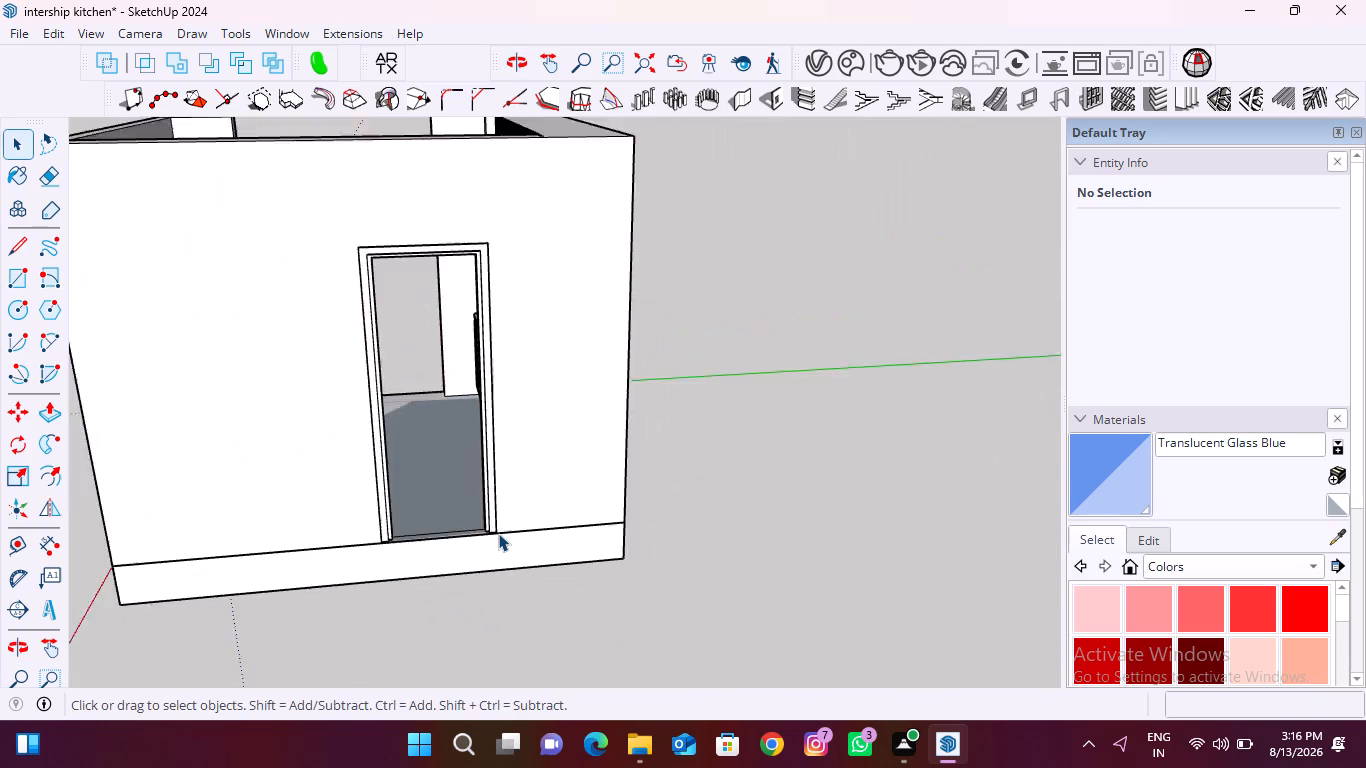
{"action": "middle_click_drag", "start_coordinate": [426, 543], "coordinate": [408, 459]}
Inspect the recessed door frame in the doorway and the room around it from outside.
{"action": "left_click", "coordinate": [439, 345]}
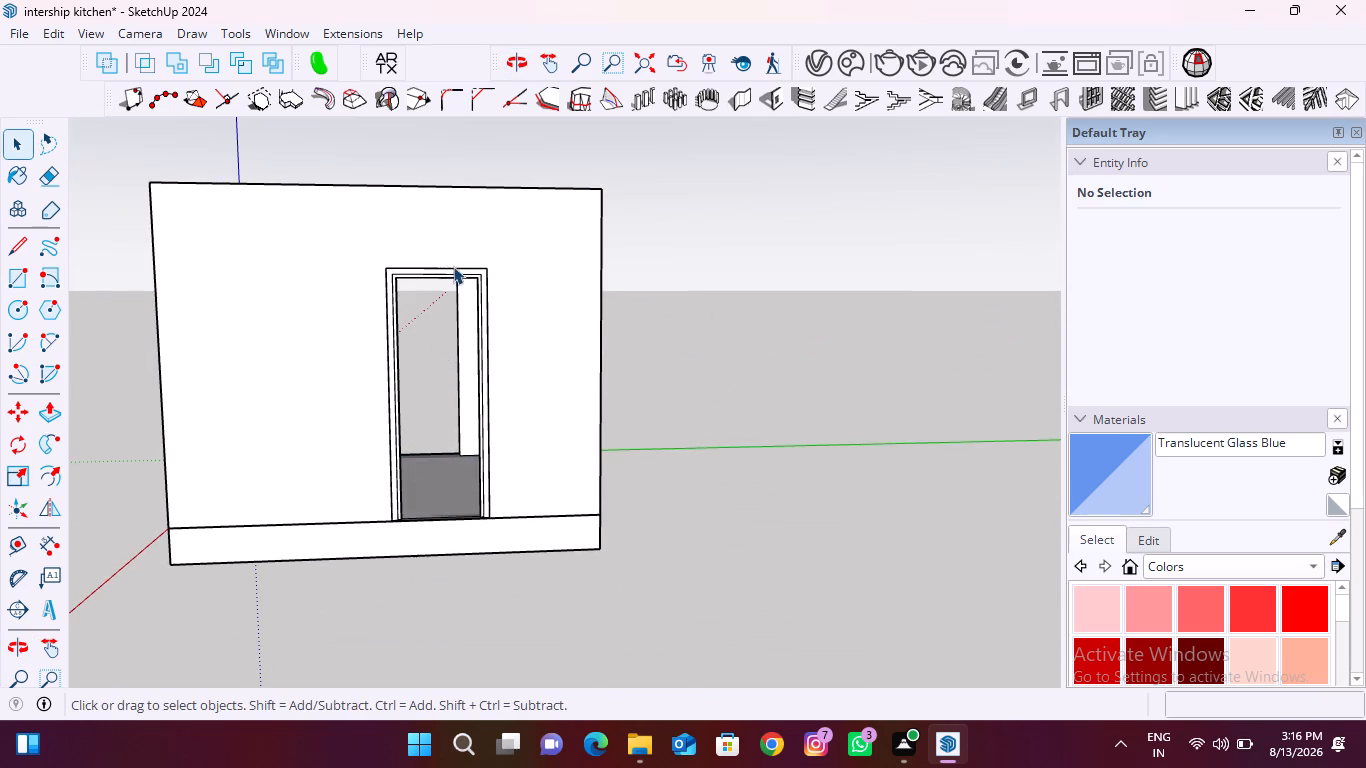
{"action": "scroll", "coordinate": [455, 266], "scroll_direction": "up", "scroll_amount": 5}
{"action": "left_click", "coordinate": [496, 283]}
{"action": "scroll", "coordinate": [496, 281], "scroll_direction": "up", "scroll_amount": 8}
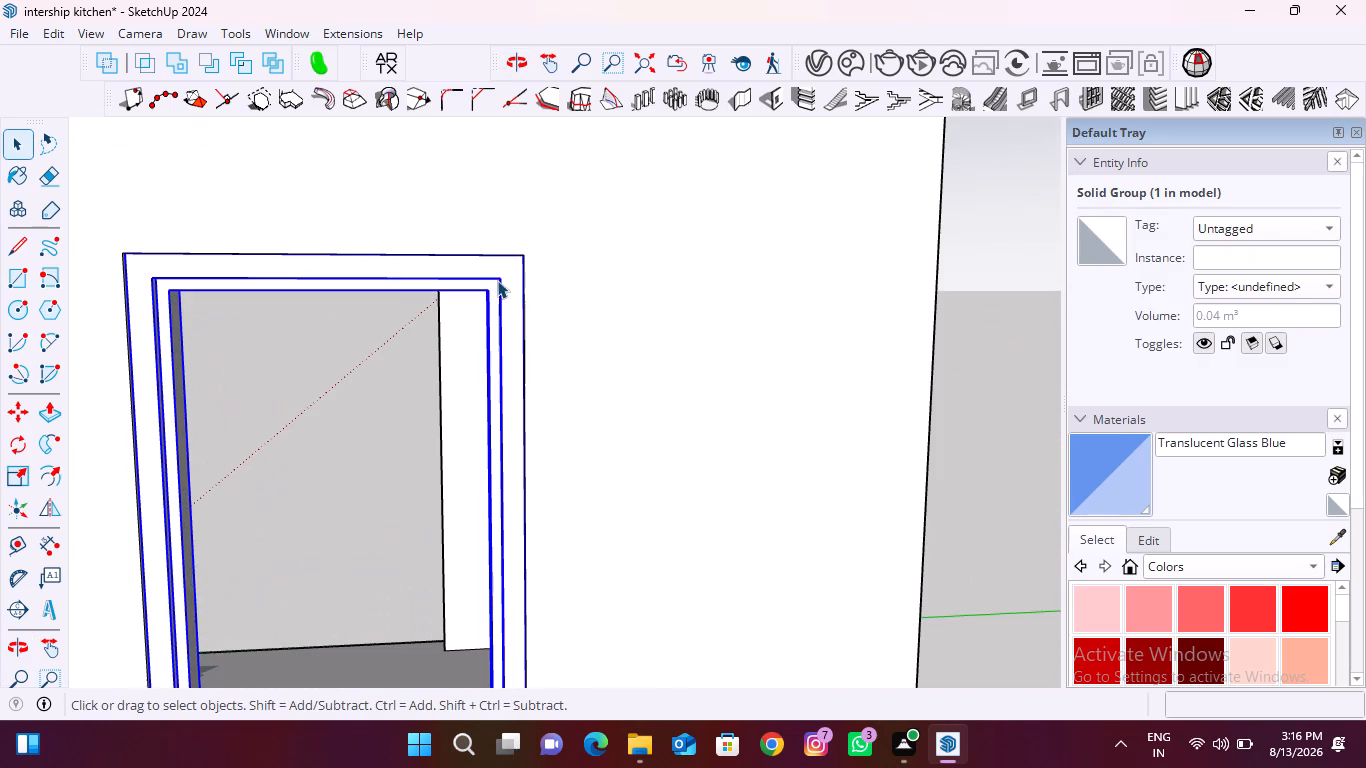
{"action": "left_click", "coordinate": [503, 274]}
{"action": "scroll", "coordinate": [501, 274], "scroll_direction": "down", "scroll_amount": 4}
{"action": "middle_click_drag", "start_coordinate": [501, 295], "coordinate": [504, 288]}
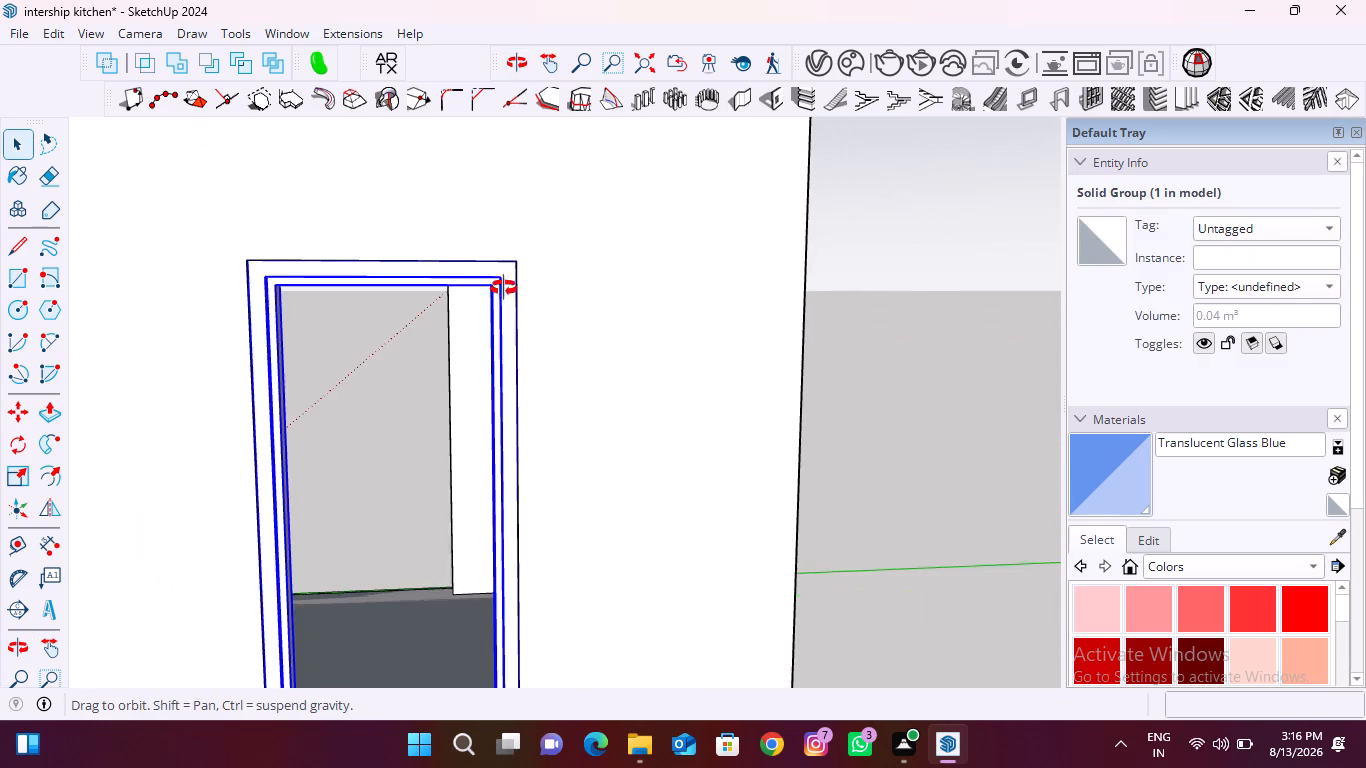
{"action": "middle_click_drag", "start_coordinate": [504, 288], "coordinate": [593, 222]}
{"action": "left_click", "coordinate": [1011, 313]}
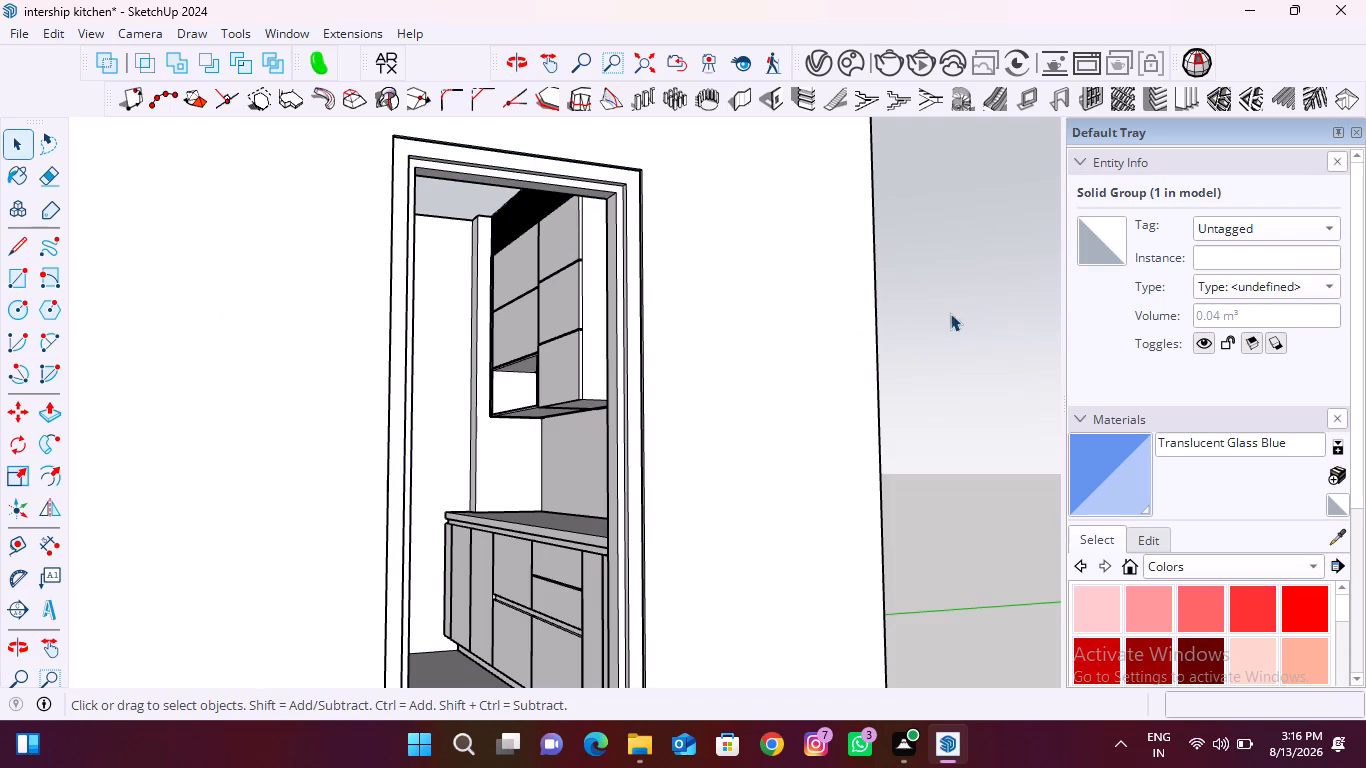
{"action": "scroll", "coordinate": [469, 300], "scroll_direction": "down", "scroll_amount": 16}
{"action": "middle_click_drag", "start_coordinate": [413, 311], "coordinate": [799, 504]}
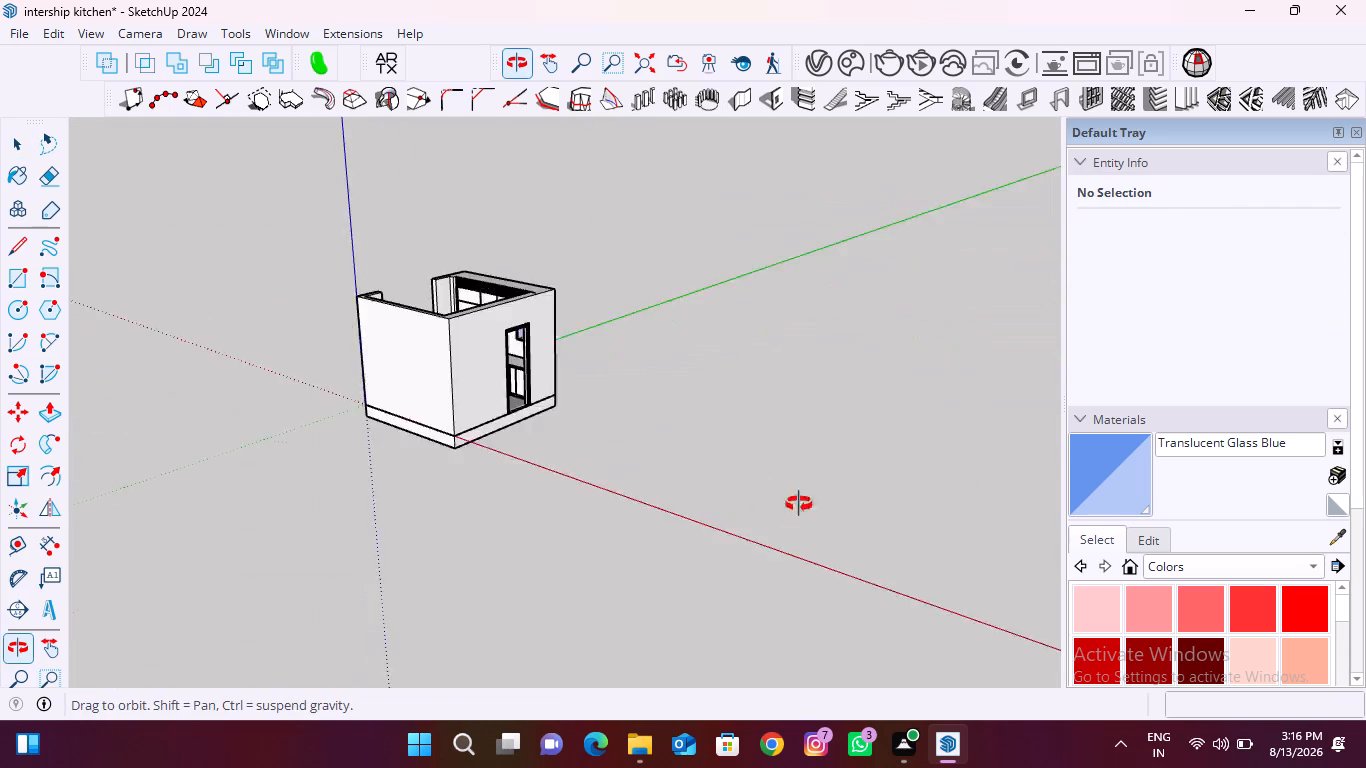
{"action": "middle_click_drag", "start_coordinate": [799, 504], "coordinate": [949, 482]}
Place horizontal guides on the inner face of the doorway wall, 100 mm above the floor edge and 720 mm above that guide.
{"action": "middle_click_drag", "start_coordinate": [457, 371], "coordinate": [1018, 383]}
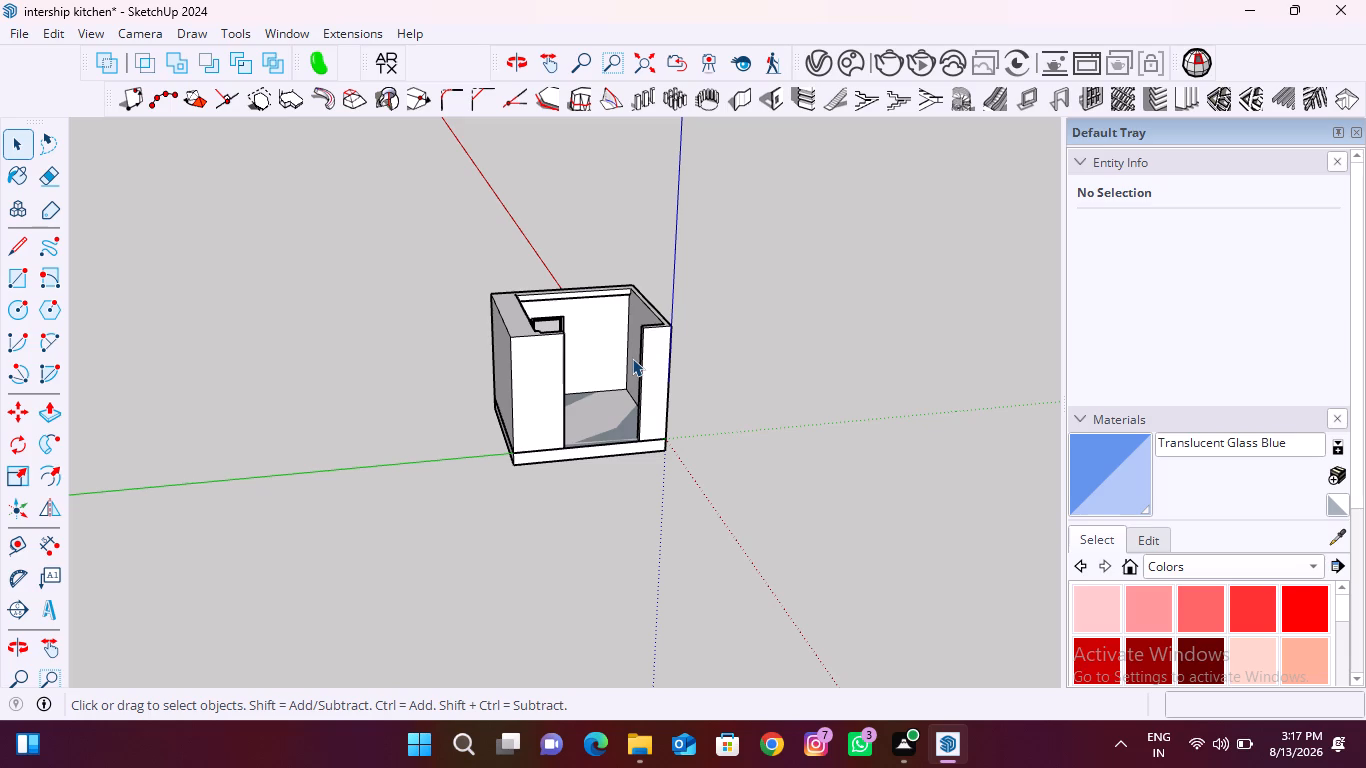
{"action": "key", "text": "t"}
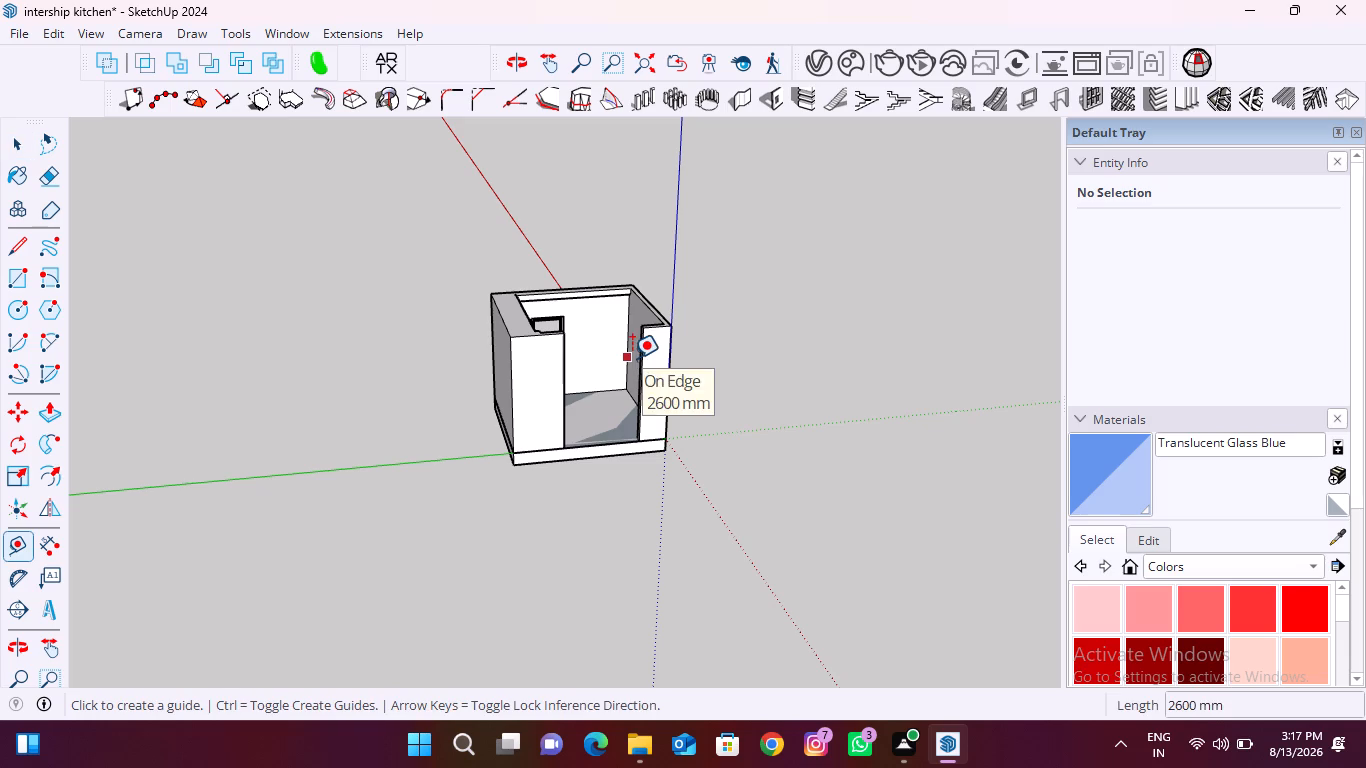
{"action": "scroll", "coordinate": [601, 383], "scroll_direction": "up", "scroll_amount": 20}
{"action": "scroll", "coordinate": [601, 383], "scroll_direction": "up", "scroll_amount": 4}
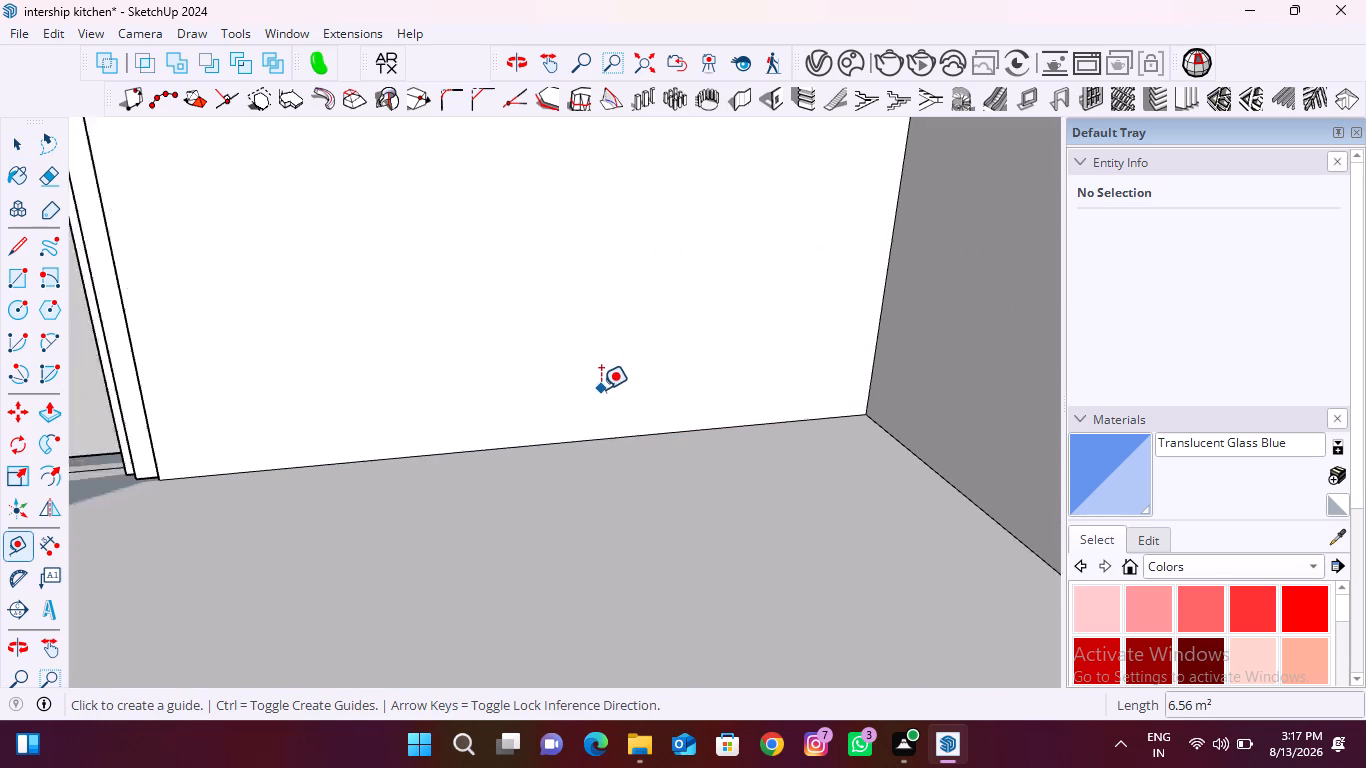
{"action": "left_click", "coordinate": [537, 449]}
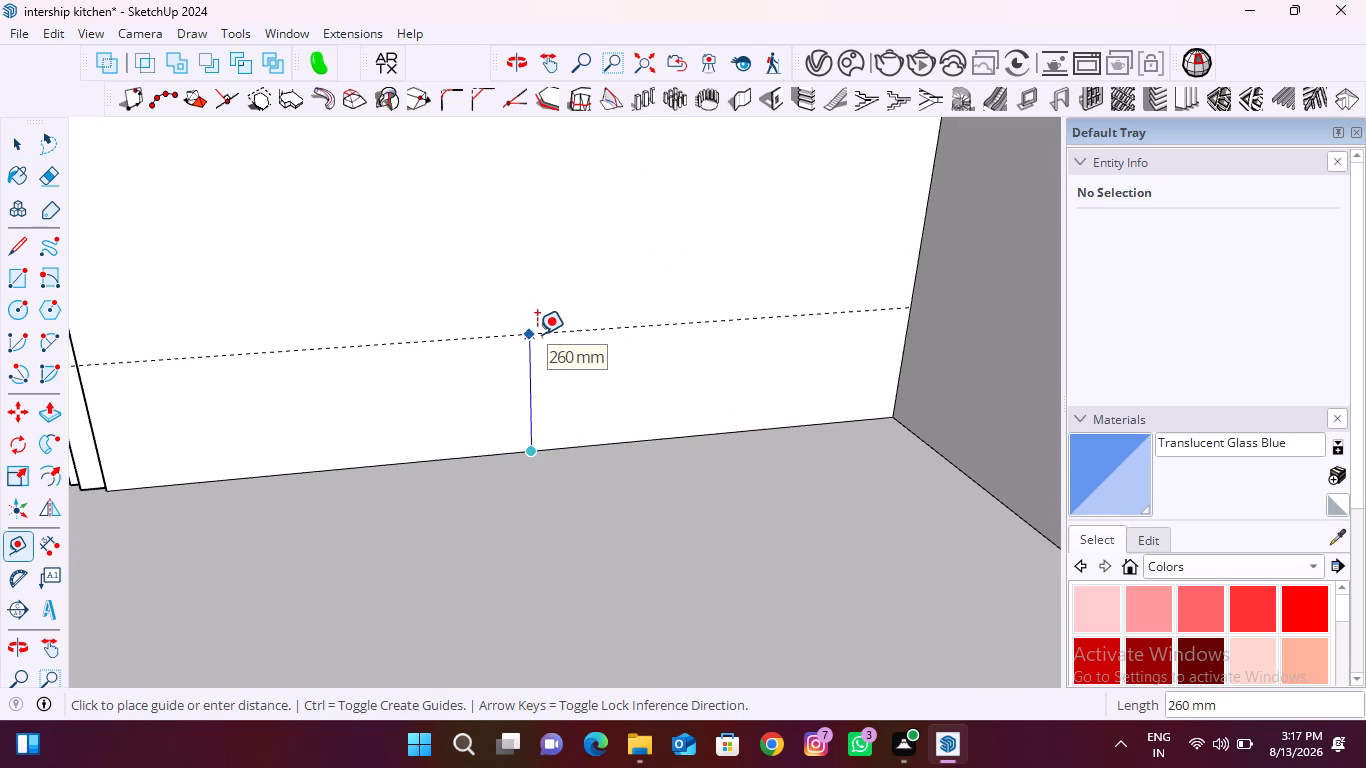
{"action": "type", "text": "100"}
{"action": "key", "text": "Return"}
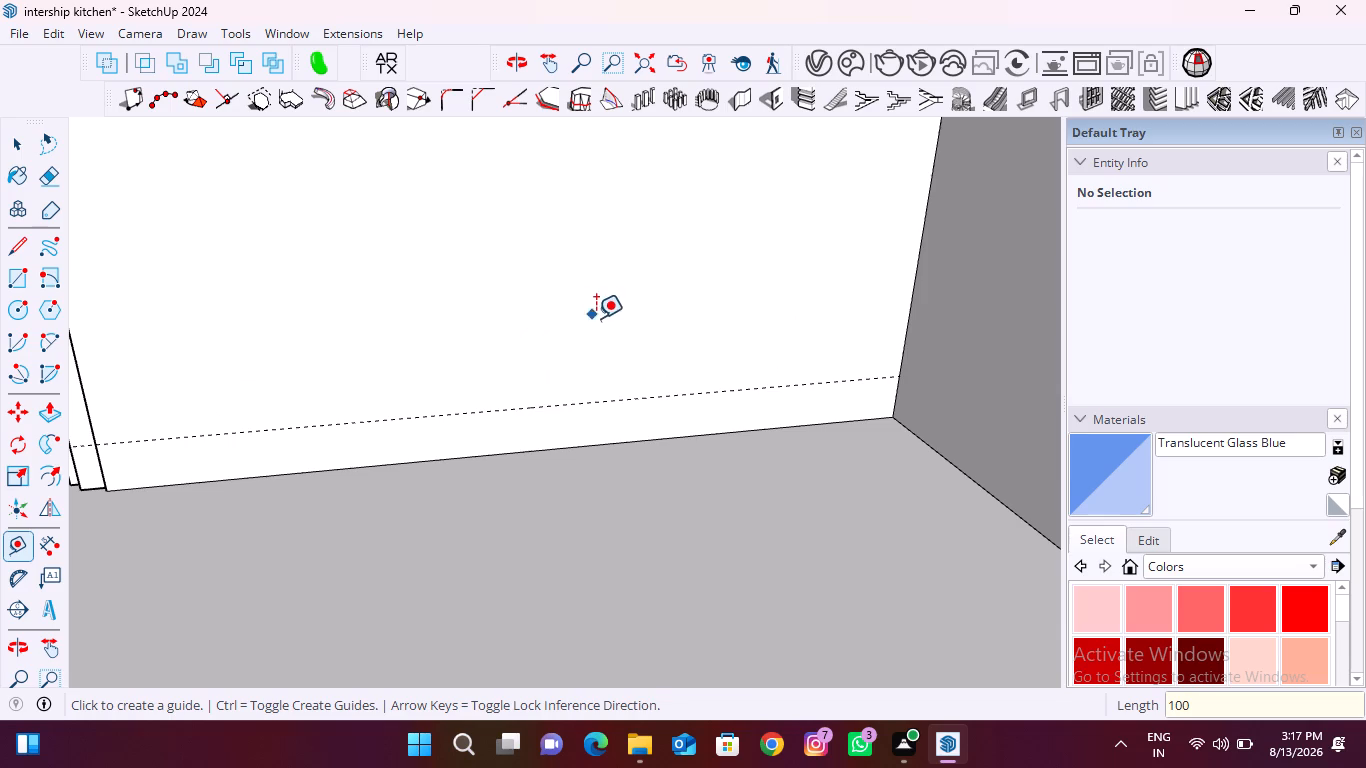
{"action": "left_click", "coordinate": [548, 406]}
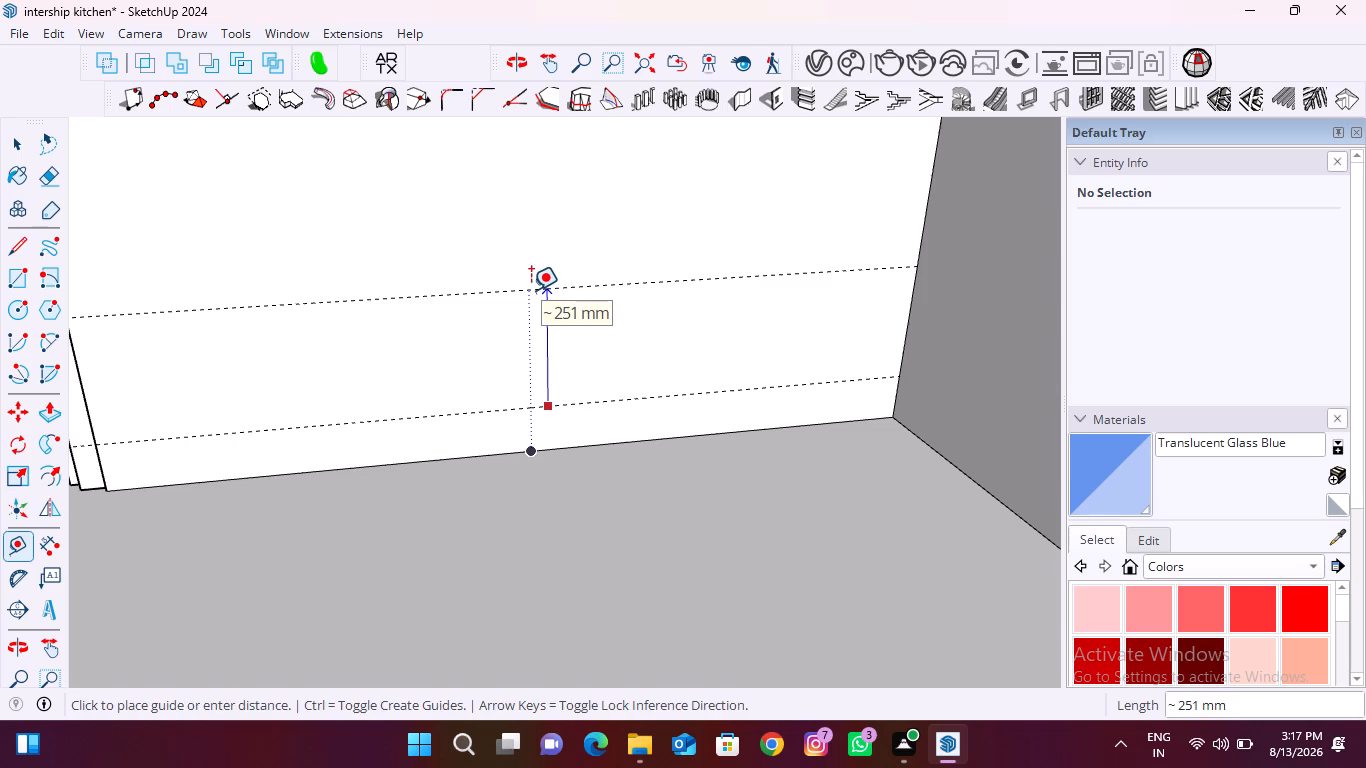
{"action": "type", "text": "75"}
{"action": "key", "text": "BackSpace"}
{"action": "type", "text": "20"}
{"action": "key", "text": "Return"}
Add two more horizontal guides on the doorway wall, 40 mm above the highest guide and 600 mm above that one.
{"action": "scroll", "coordinate": [499, 319], "scroll_direction": "down", "scroll_amount": 12}
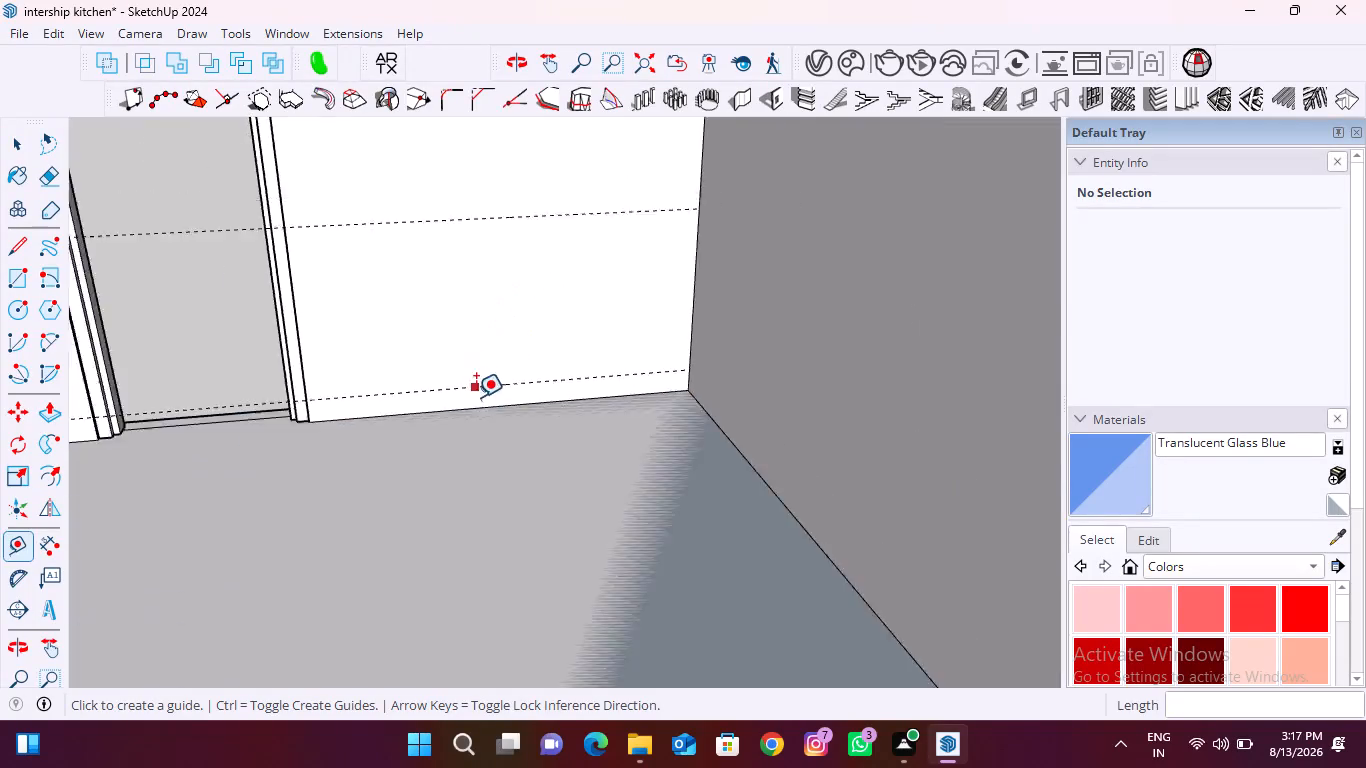
{"action": "scroll", "coordinate": [439, 248], "scroll_direction": "up", "scroll_amount": 6}
{"action": "left_click", "coordinate": [463, 287]}
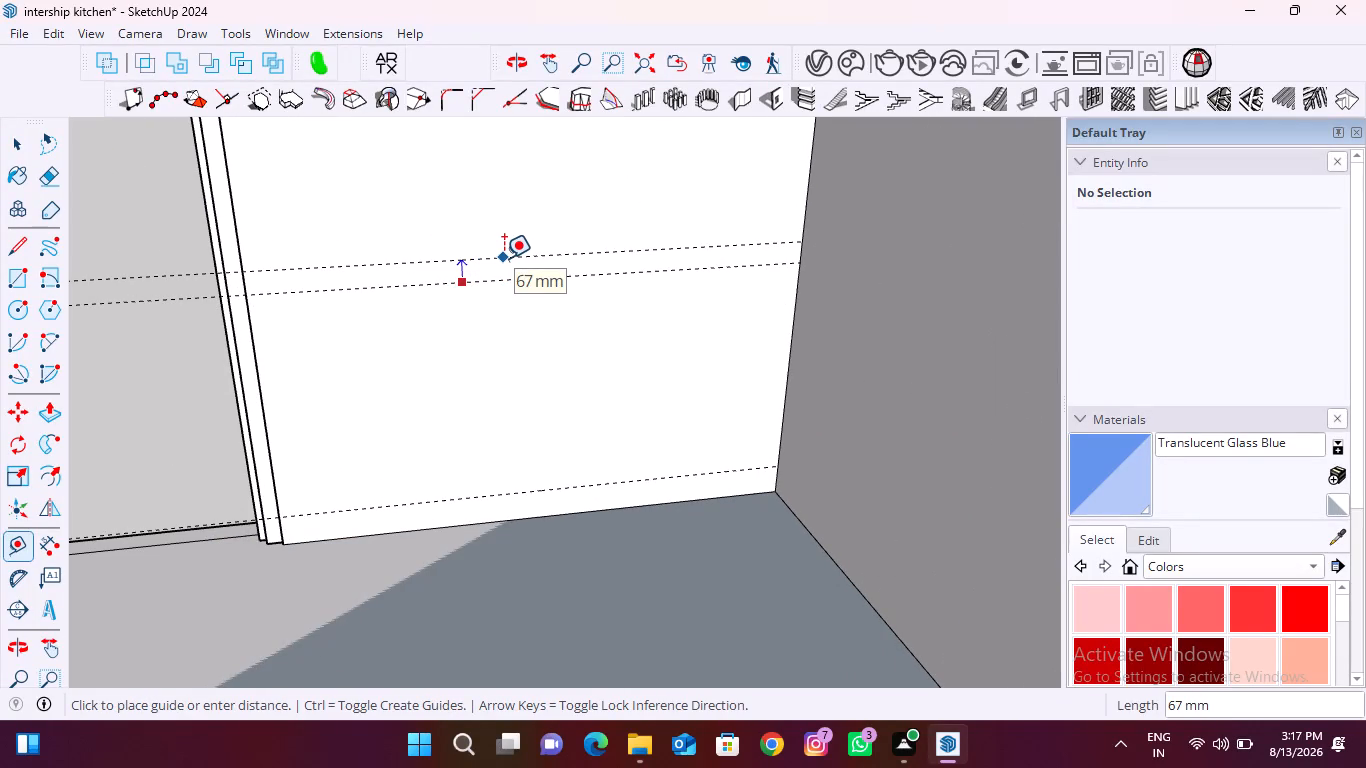
{"action": "type", "text": "40"}
{"action": "key", "text": "Return"}
{"action": "scroll", "coordinate": [509, 259], "scroll_direction": "down", "scroll_amount": 11}
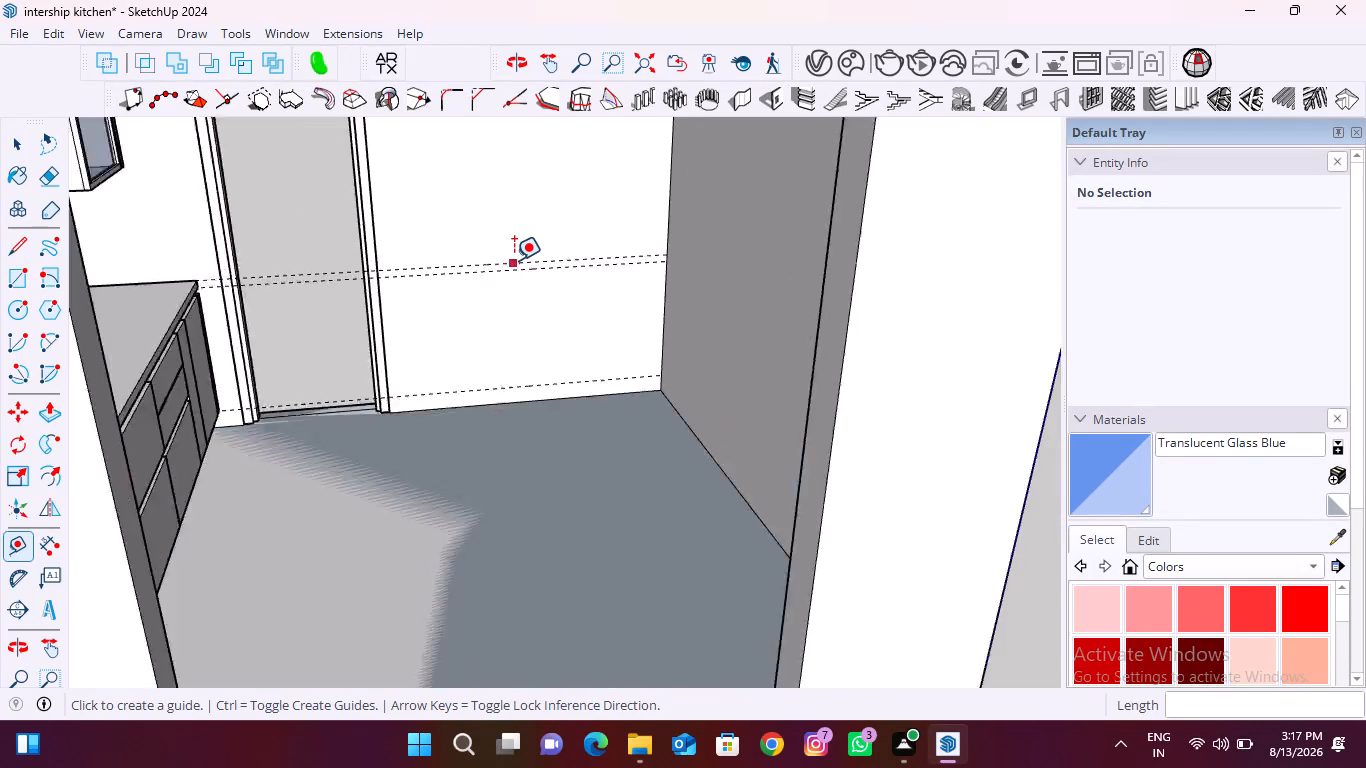
{"action": "scroll", "coordinate": [514, 260], "scroll_direction": "down", "scroll_amount": 2}
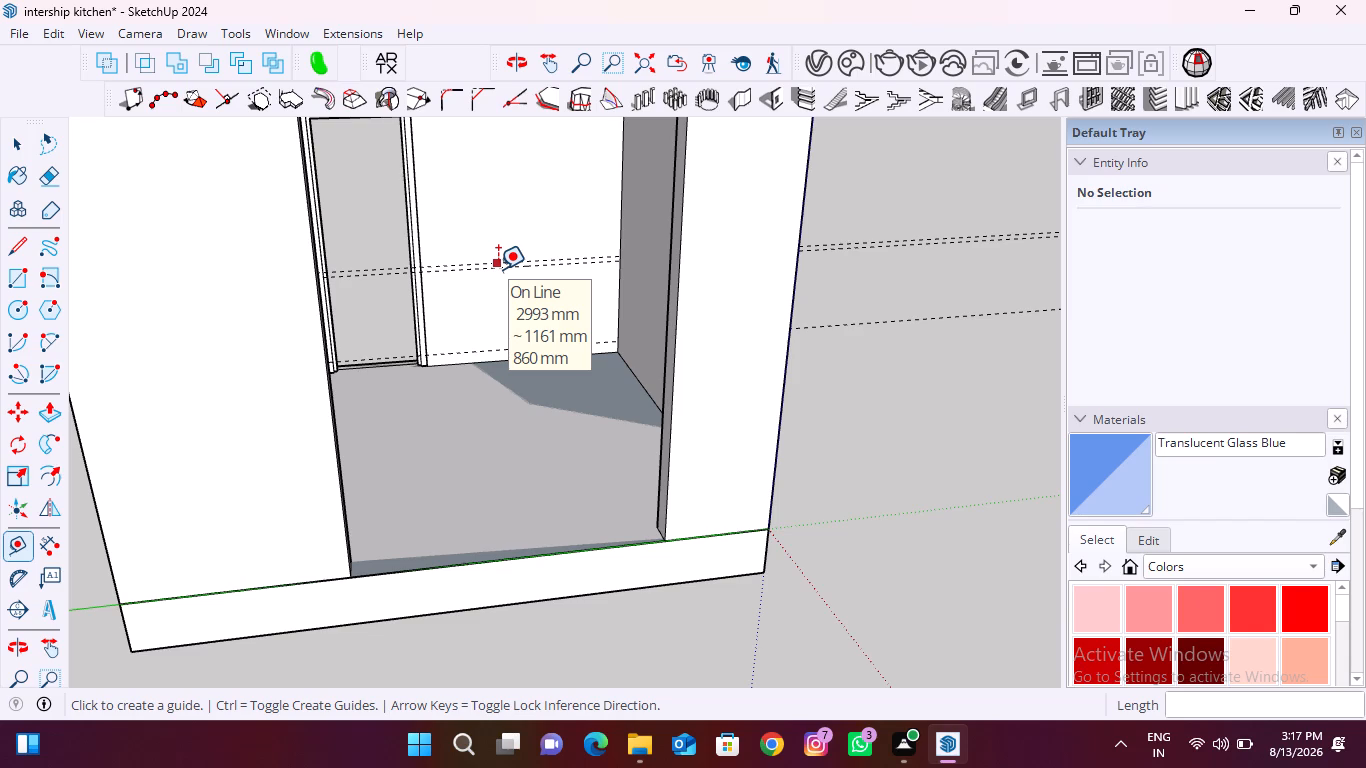
{"action": "scroll", "coordinate": [498, 269], "scroll_direction": "up", "scroll_amount": 3}
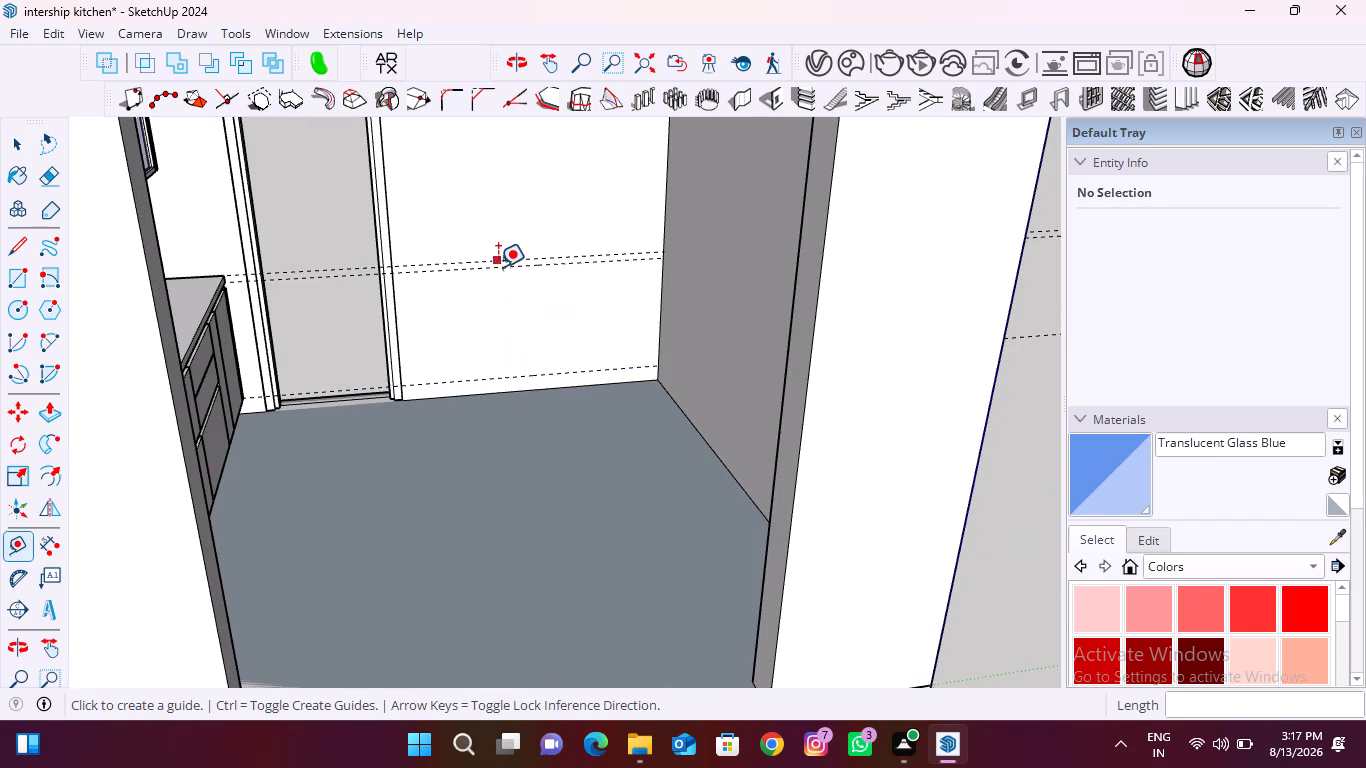
{"action": "left_click", "coordinate": [498, 261]}
{"action": "type", "text": "600"}
{"action": "key", "text": "Return"}
Place a horizontal guide on the doorway wall 1030 mm above the highest guide.
{"action": "scroll", "coordinate": [483, 176], "scroll_direction": "down", "scroll_amount": 2}
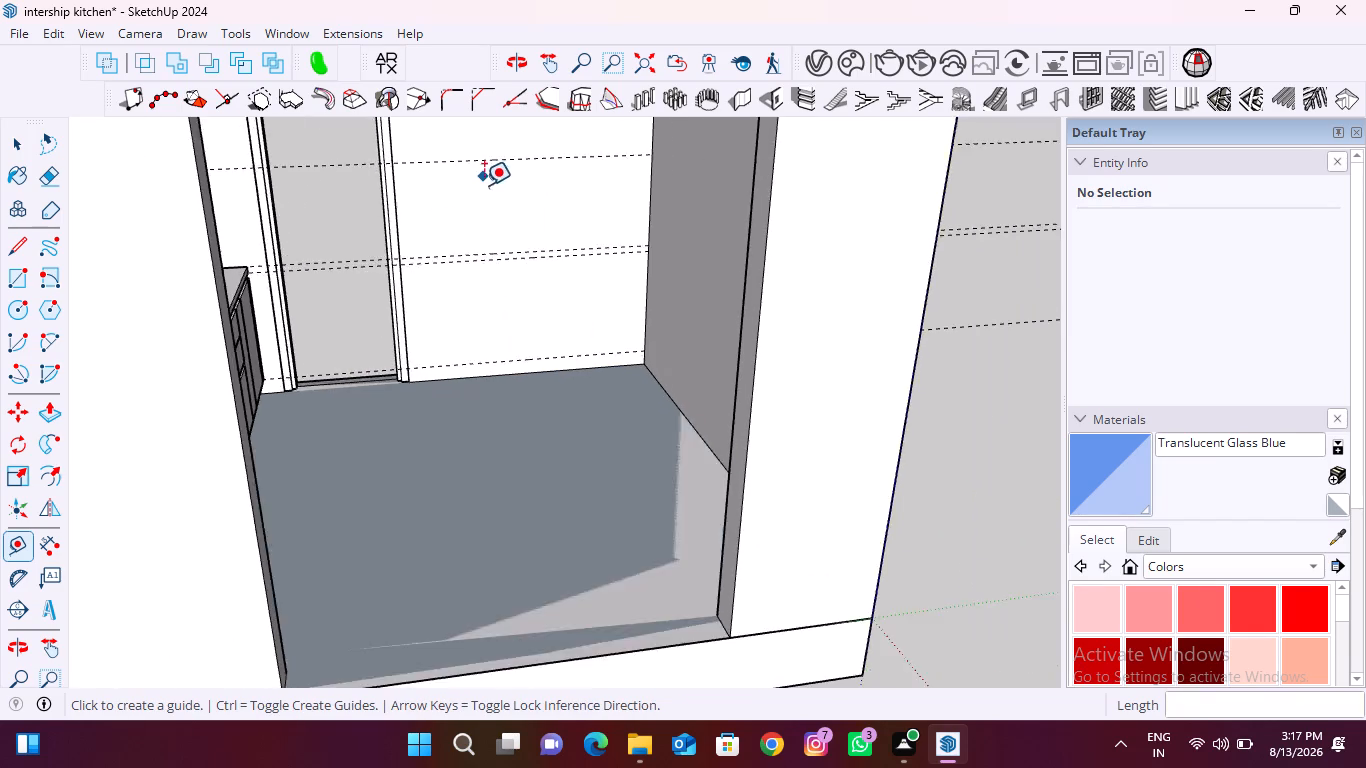
{"action": "scroll", "coordinate": [484, 185], "scroll_direction": "down", "scroll_amount": 2}
{"action": "scroll", "coordinate": [489, 270], "scroll_direction": "down", "scroll_amount": 1}
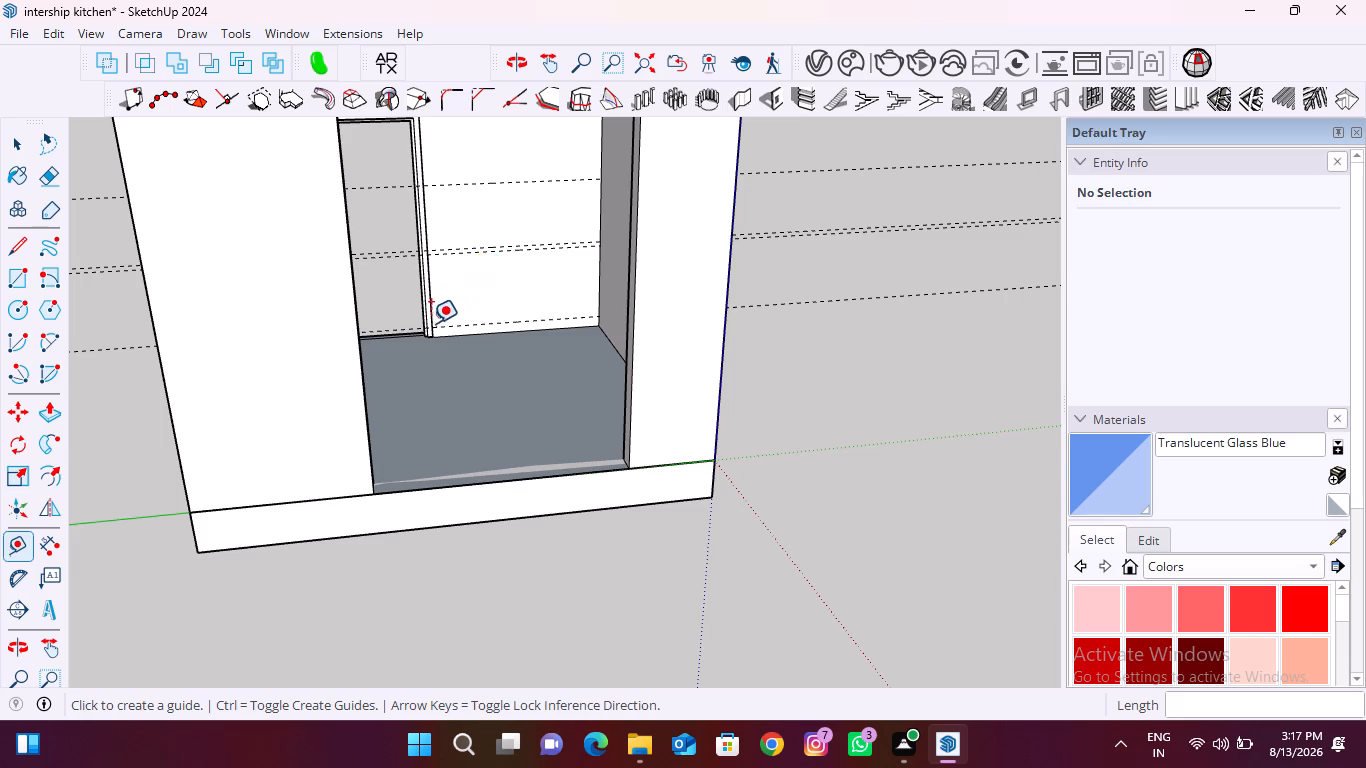
{"action": "scroll", "coordinate": [426, 335], "scroll_direction": "down", "scroll_amount": 8}
{"action": "scroll", "coordinate": [452, 268], "scroll_direction": "up", "scroll_amount": 13}
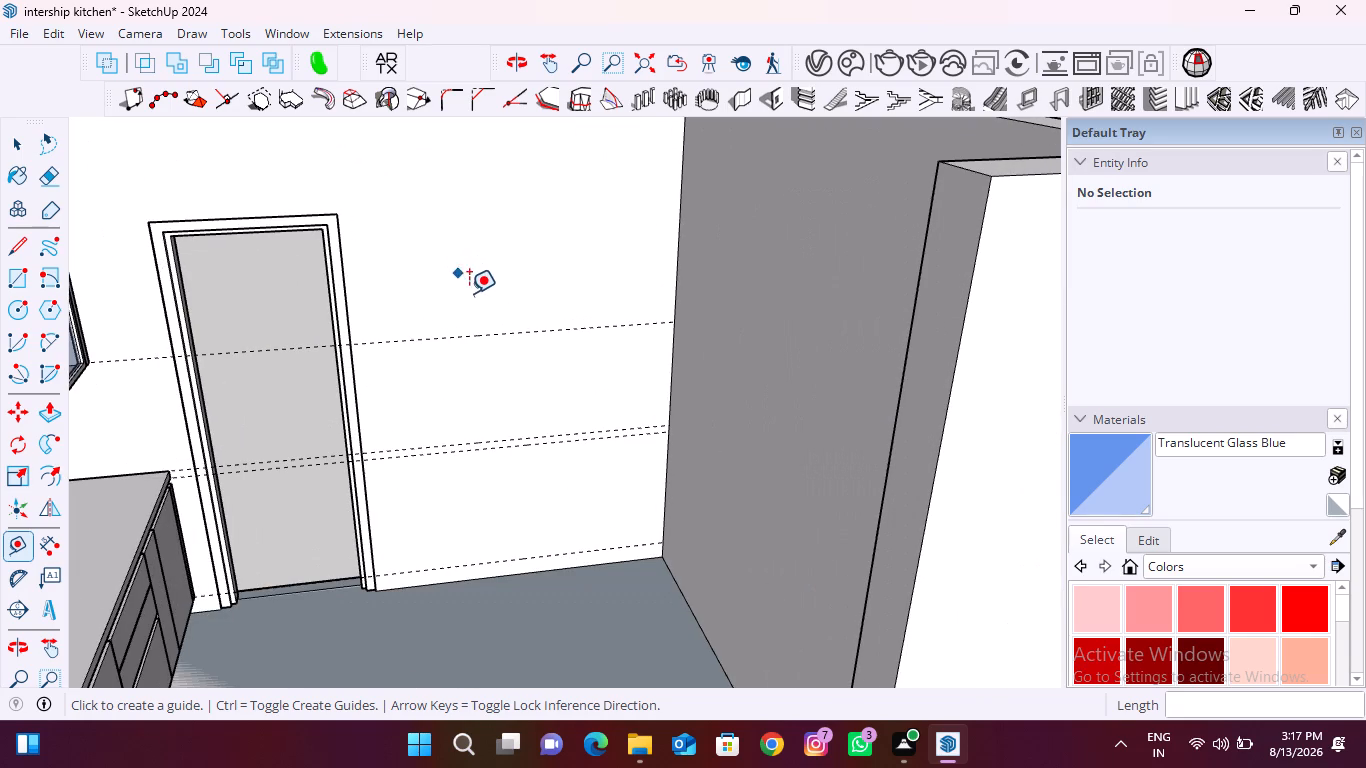
{"action": "left_click", "coordinate": [481, 334]}
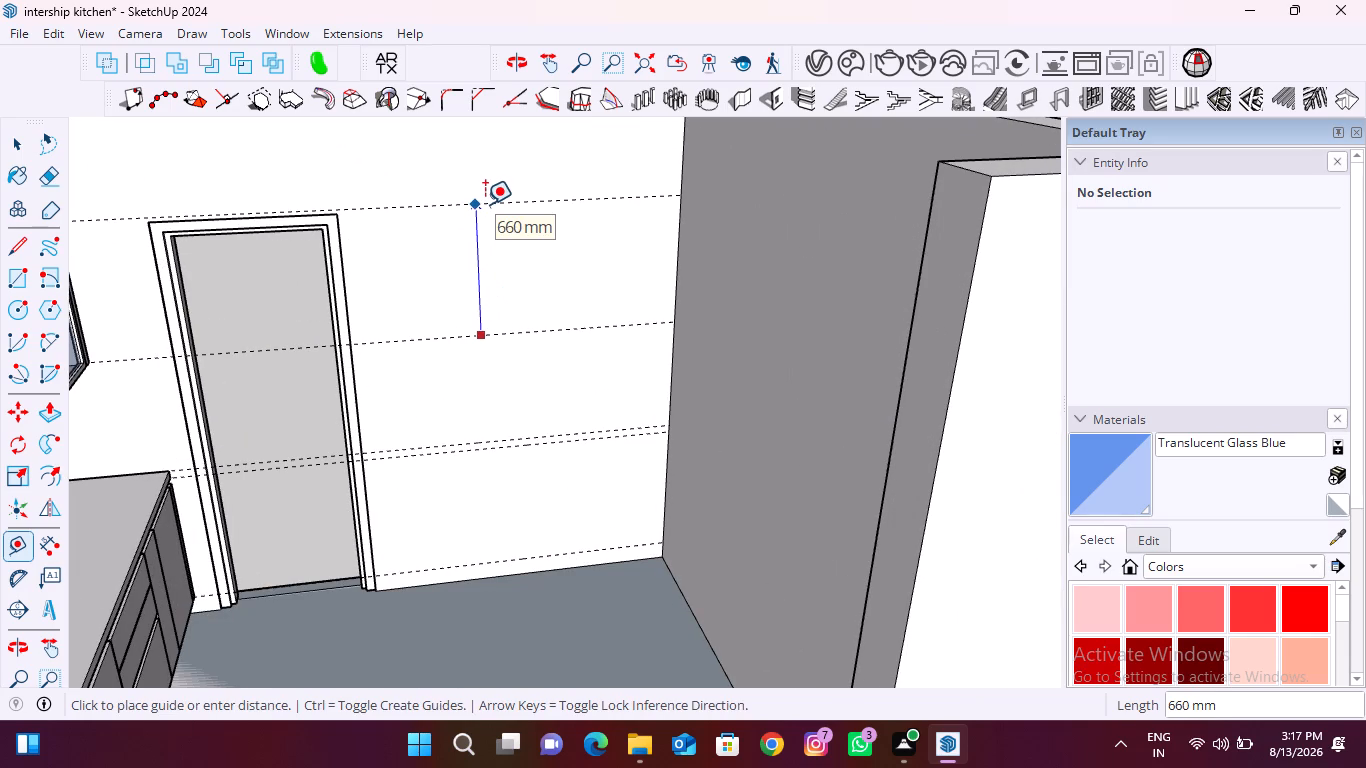
{"action": "type", "text": "1030"}
{"action": "key", "text": "Return"}
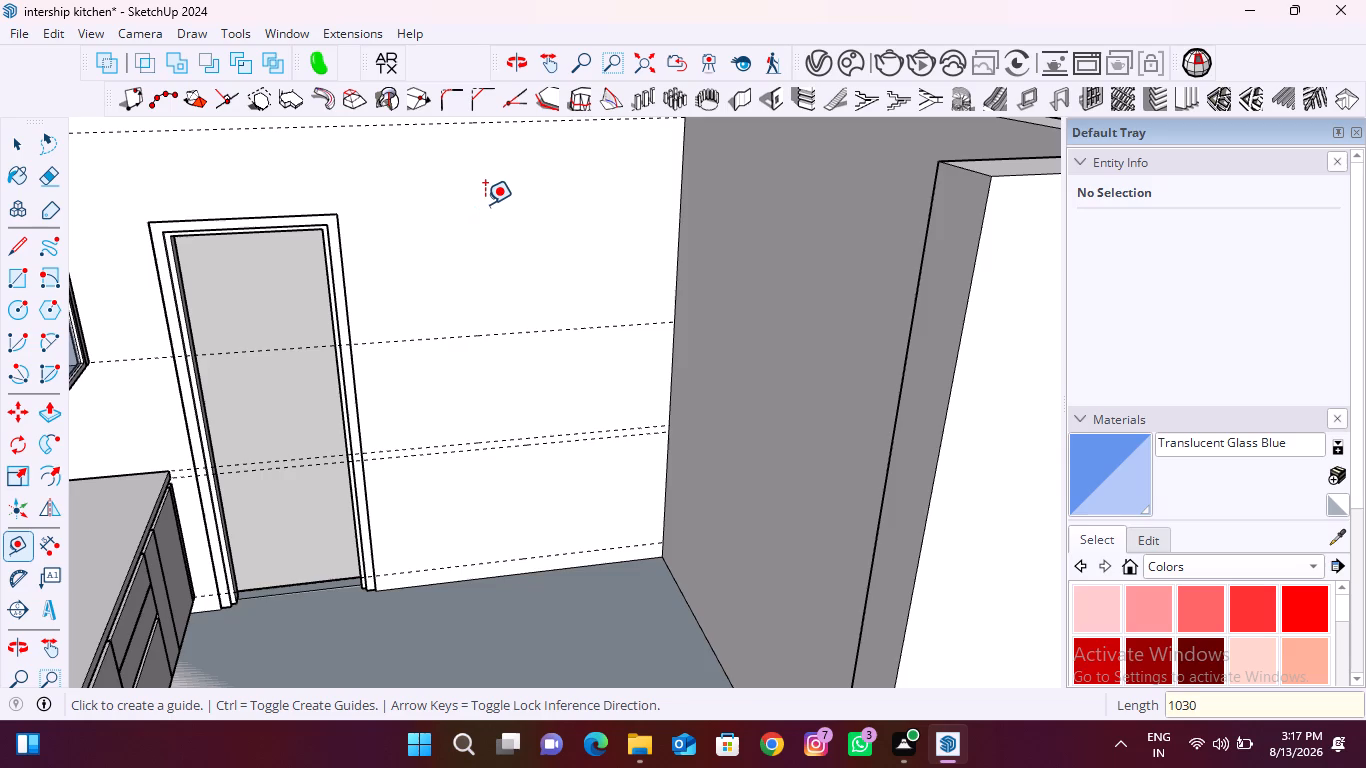
Place vertical guides on the doorway wall, 350 mm from the room corner beside the door and 440 mm further towards the door.
{"action": "scroll", "coordinate": [476, 221], "scroll_direction": "down", "scroll_amount": 7}
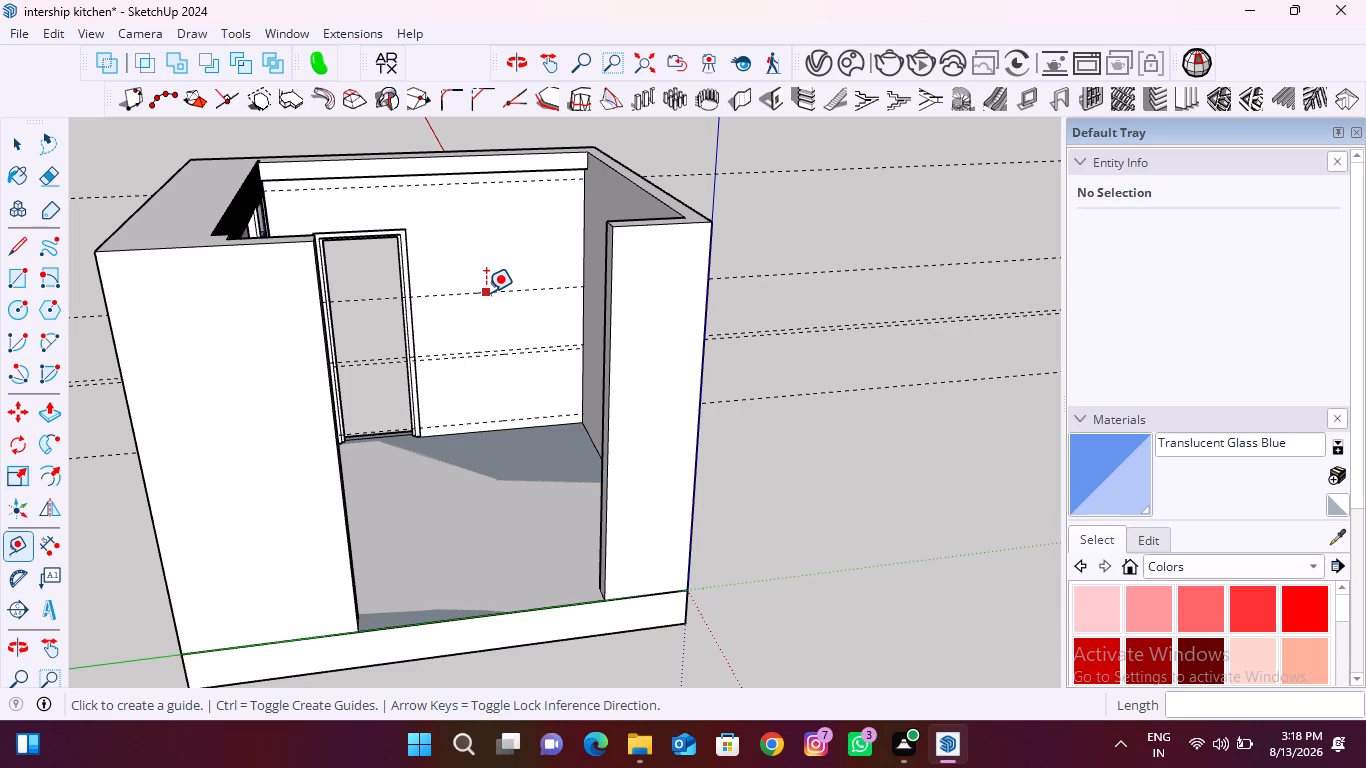
{"action": "scroll", "coordinate": [484, 292], "scroll_direction": "down", "scroll_amount": 4}
{"action": "scroll", "coordinate": [469, 210], "scroll_direction": "up", "scroll_amount": 6}
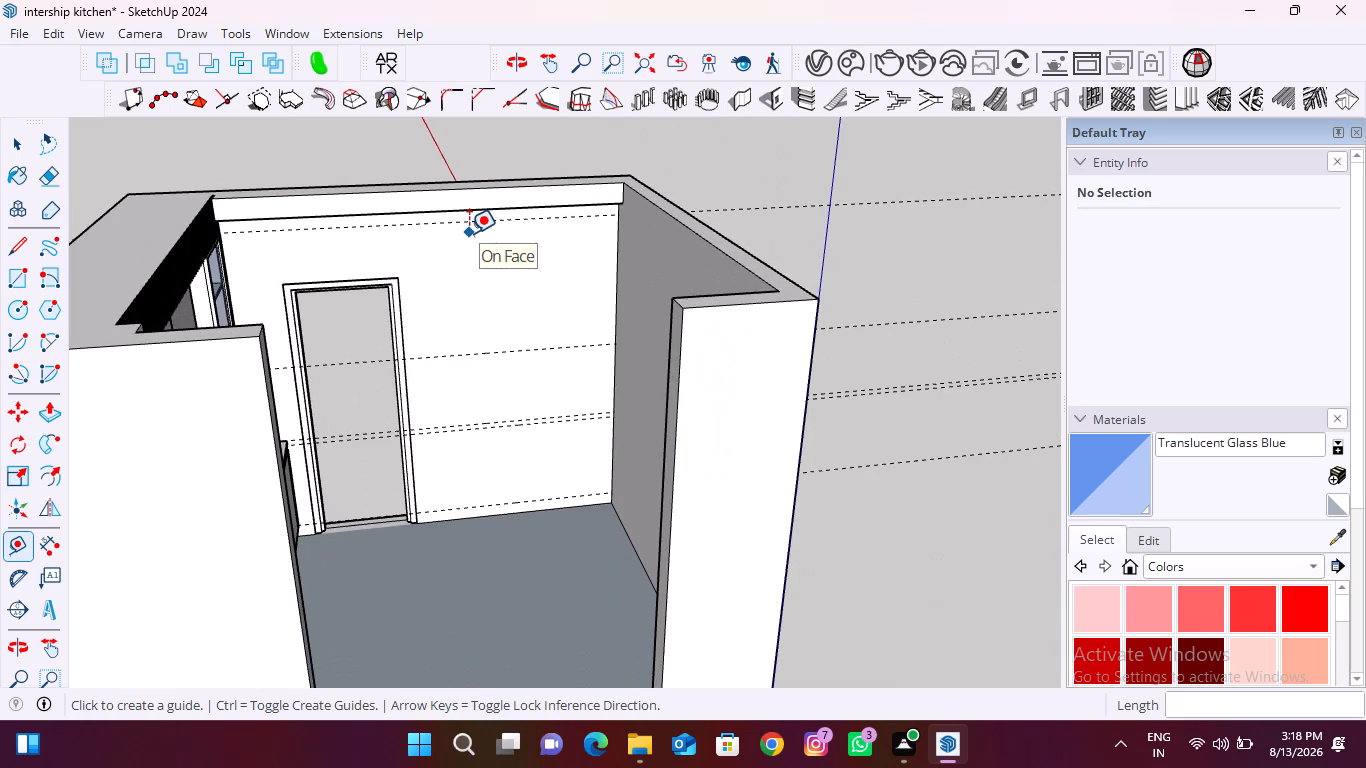
{"action": "key", "text": "t"}
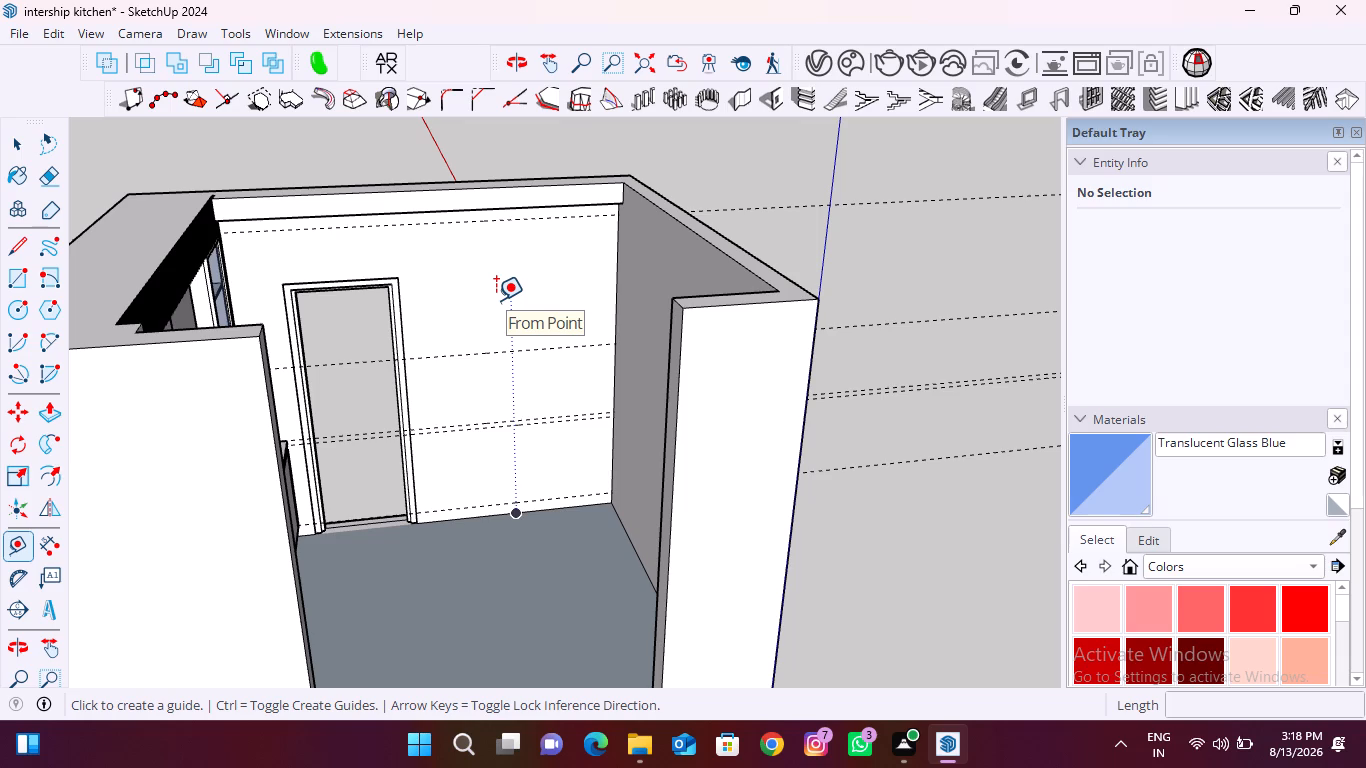
{"action": "scroll", "coordinate": [414, 285], "scroll_direction": "up", "scroll_amount": 5}
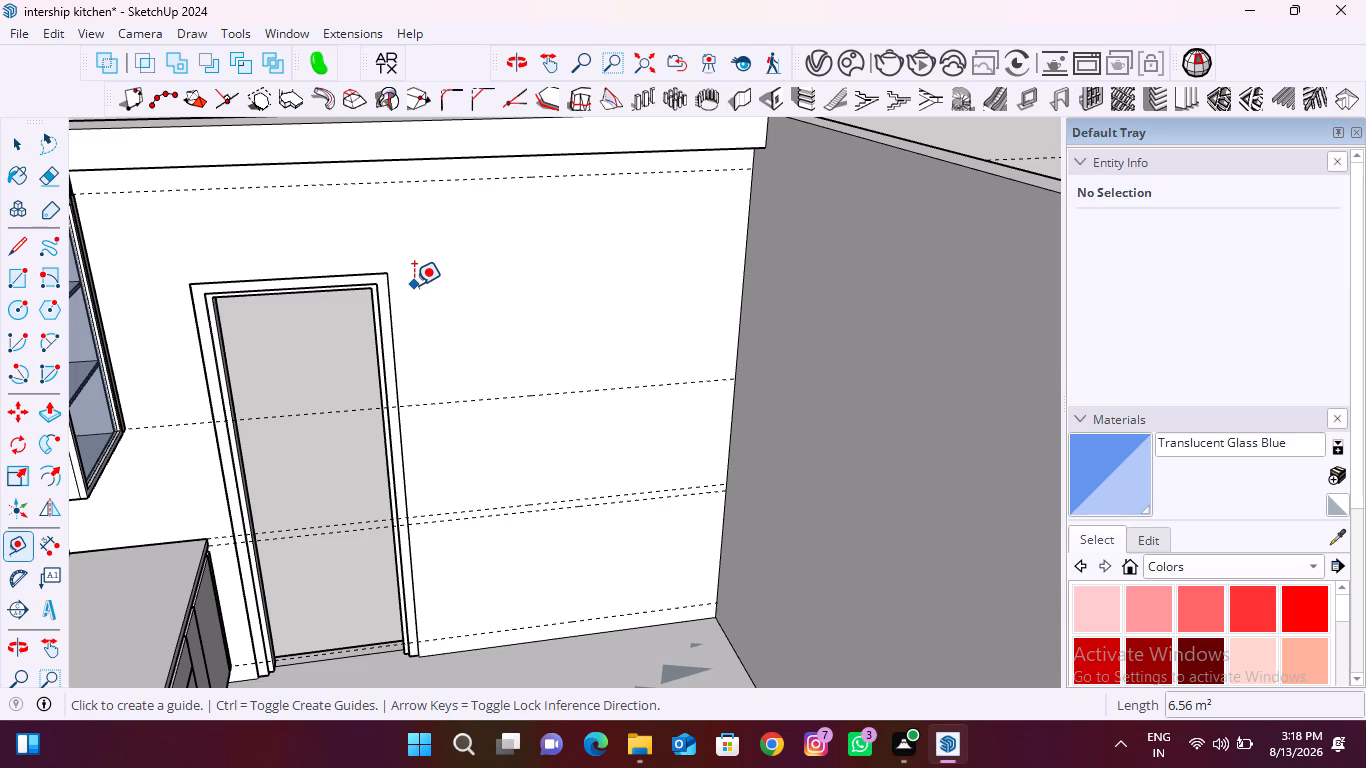
{"action": "left_click", "coordinate": [745, 250]}
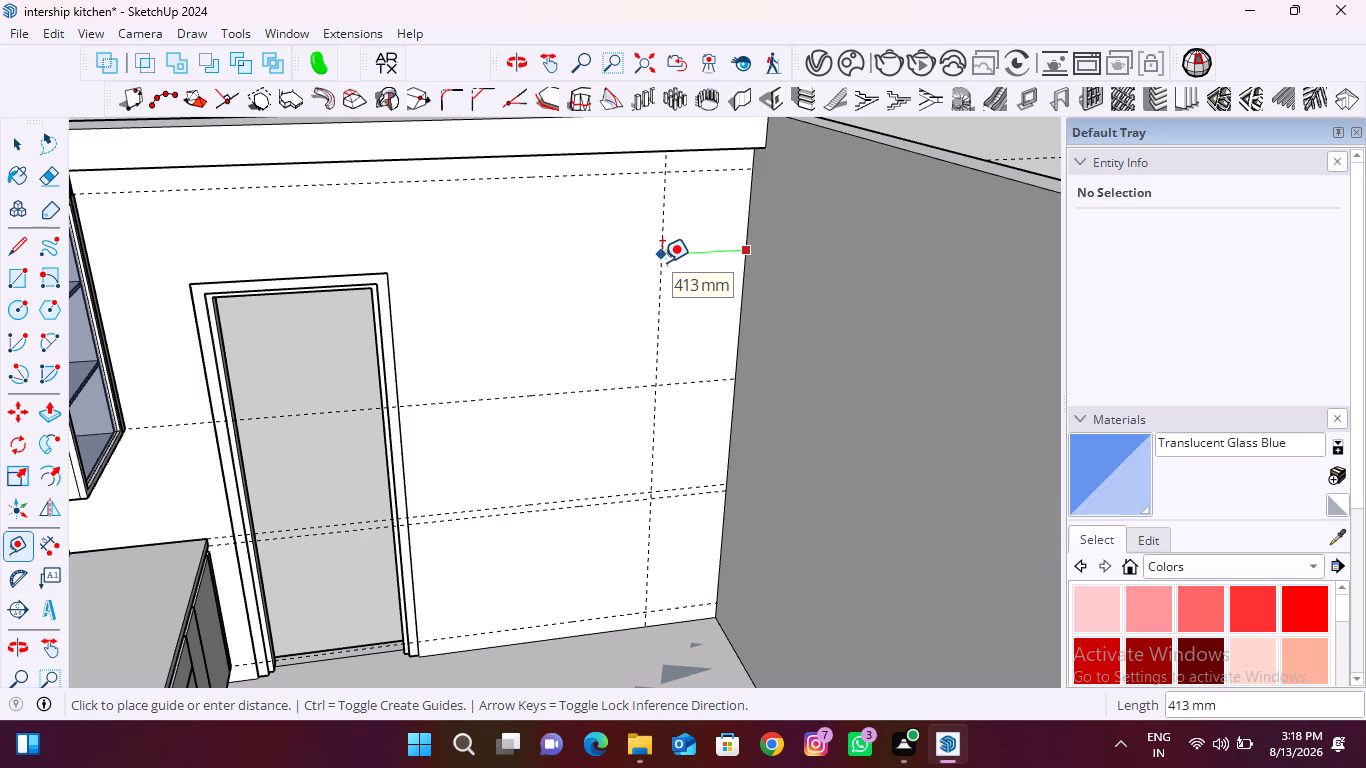
{"action": "type", "text": "350"}
{"action": "key", "text": "Return"}
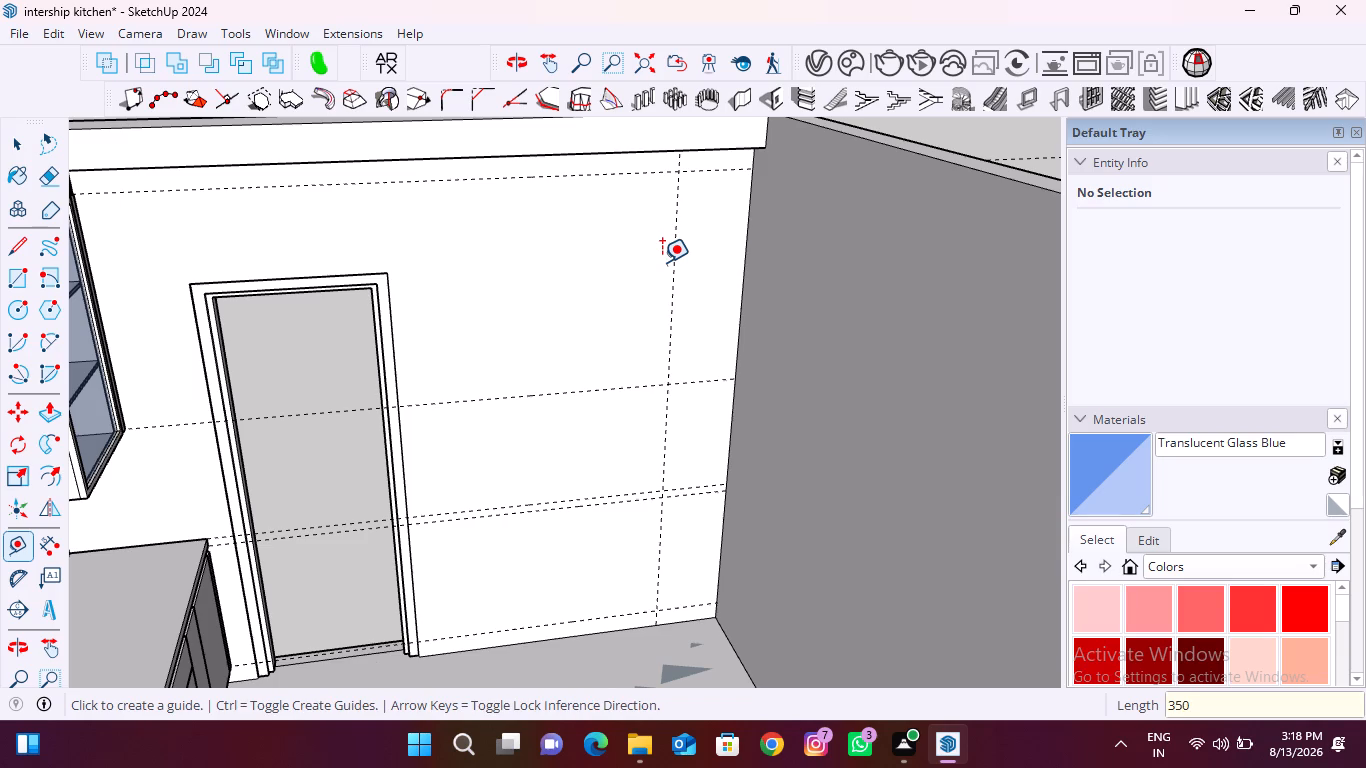
{"action": "left_click", "coordinate": [671, 250]}
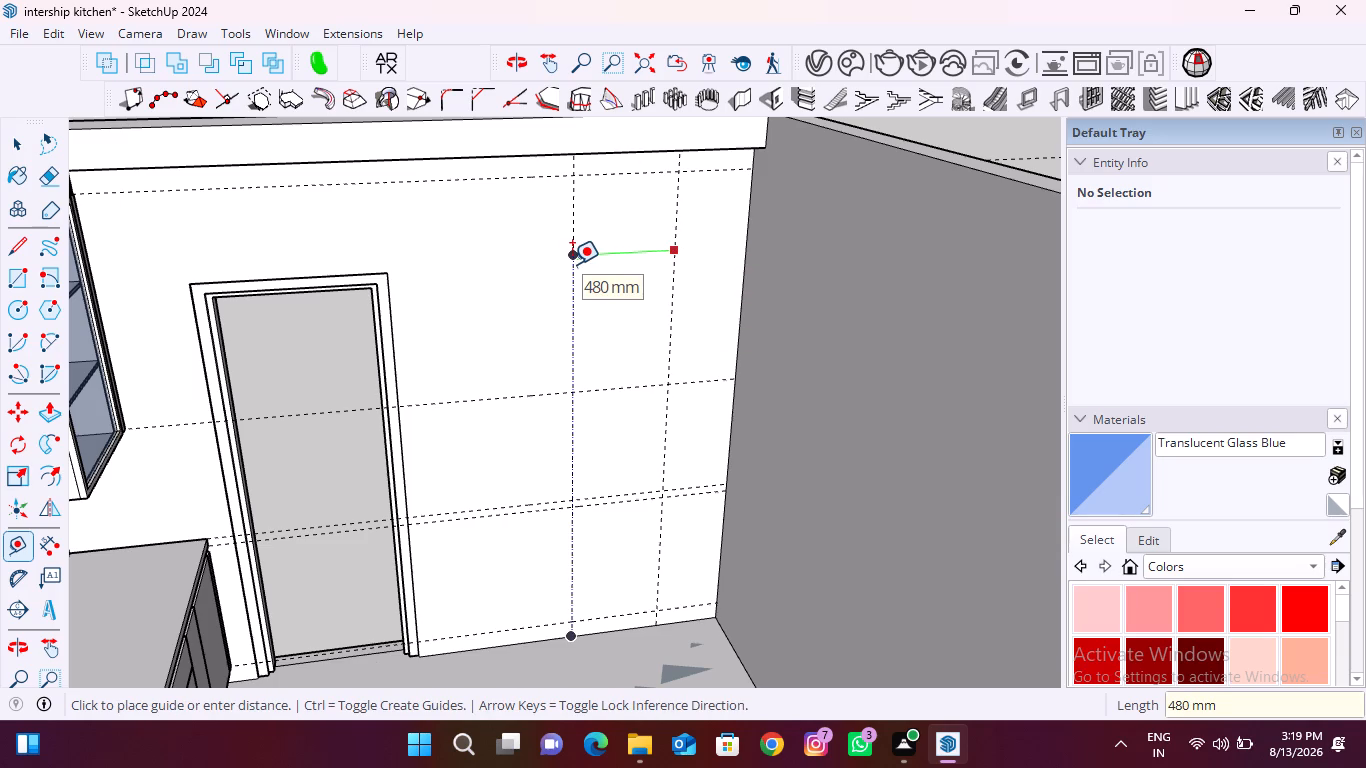
{"action": "type", "text": "440"}
{"action": "key", "text": "Return"}
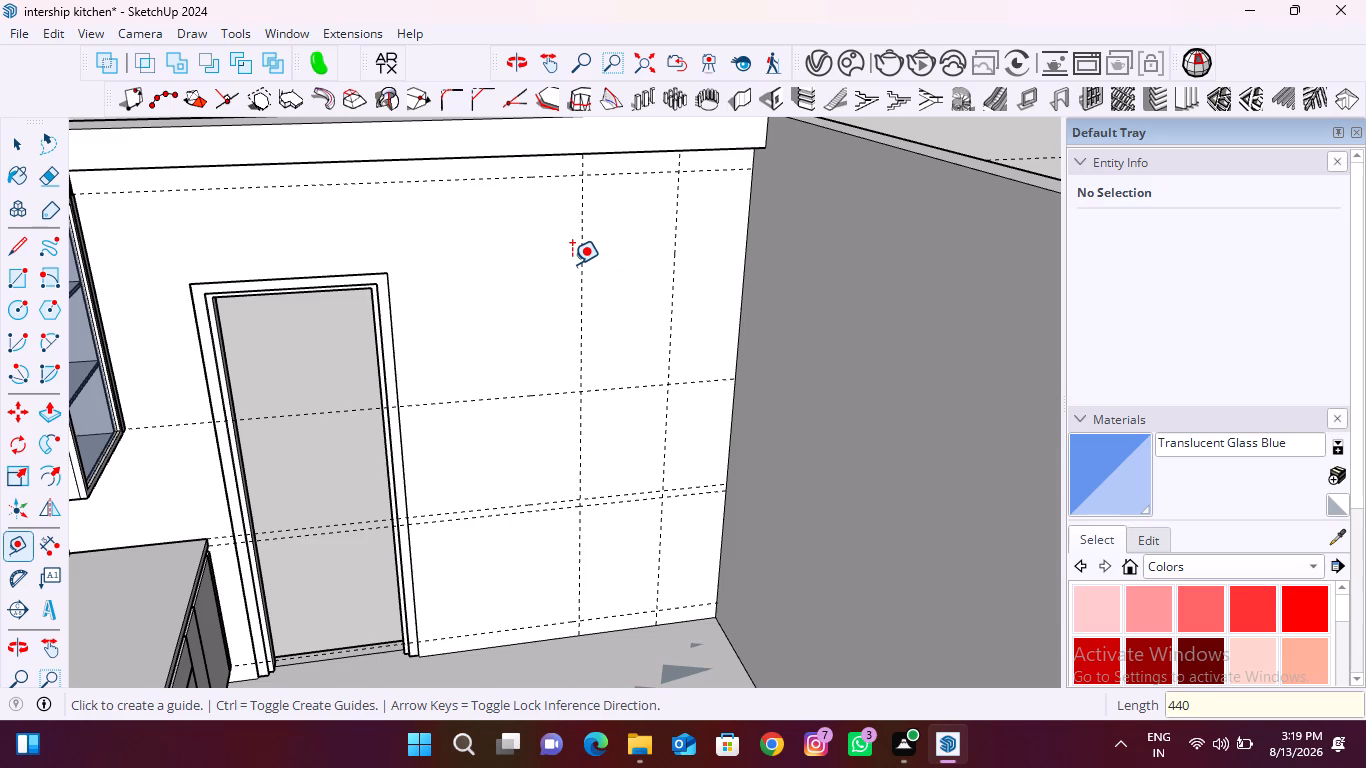
Place a vertical guide on the doorway wall 790 mm from the same room corner.
{"action": "left_click", "coordinate": [750, 255]}
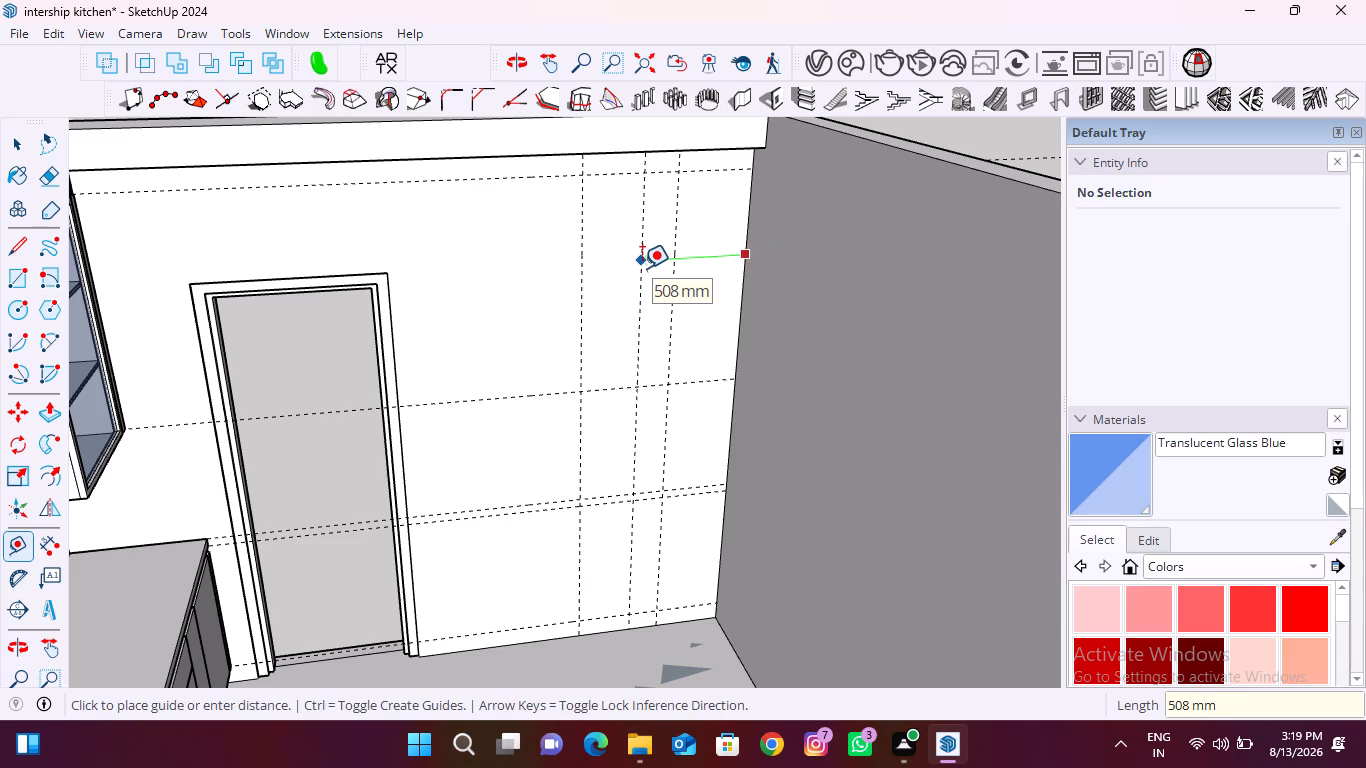
{"action": "type", "text": "76"}
{"action": "key", "text": "BackSpace"}
{"action": "type", "text": "90"}
{"action": "key", "text": "Return"}
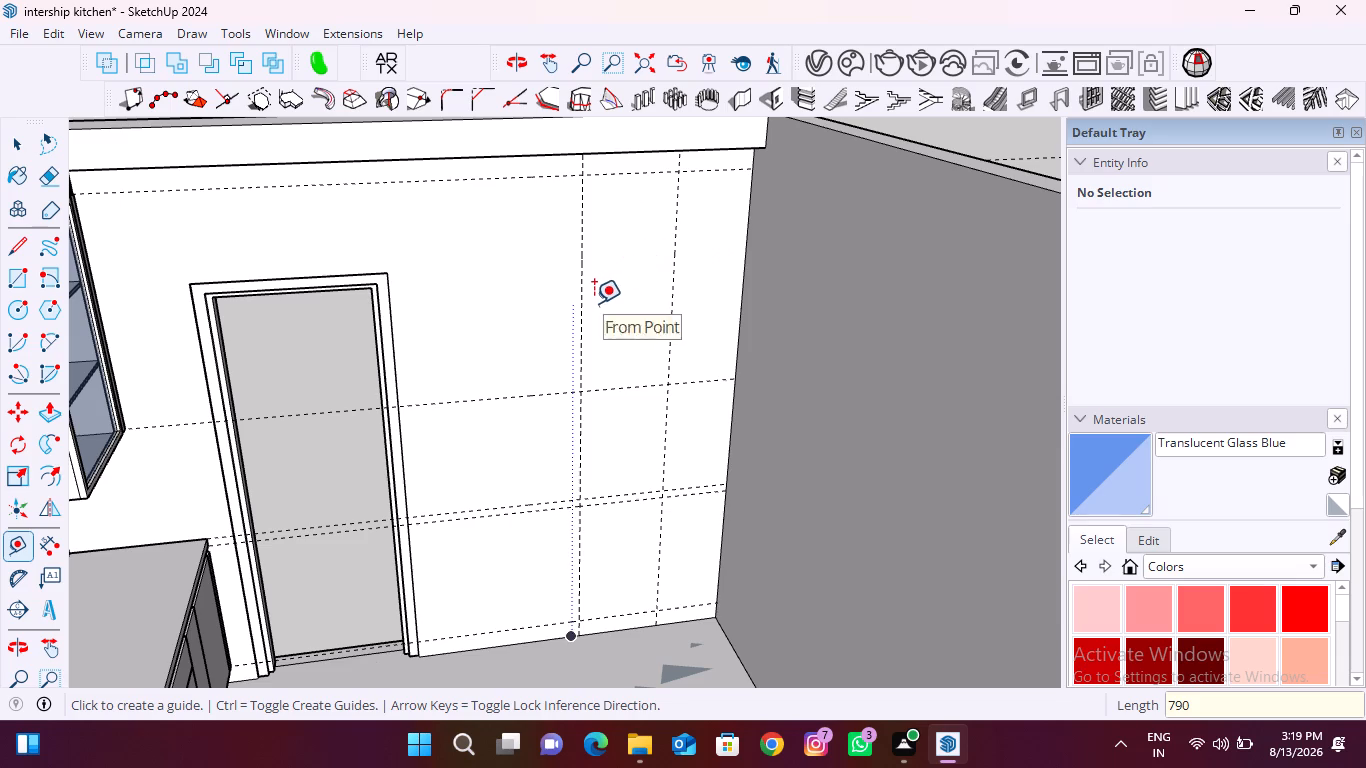
Place a vertical guide on the doorway wall 840 mm towards the door from the guide 790 mm off the corner.
{"action": "left_click", "coordinate": [583, 258]}
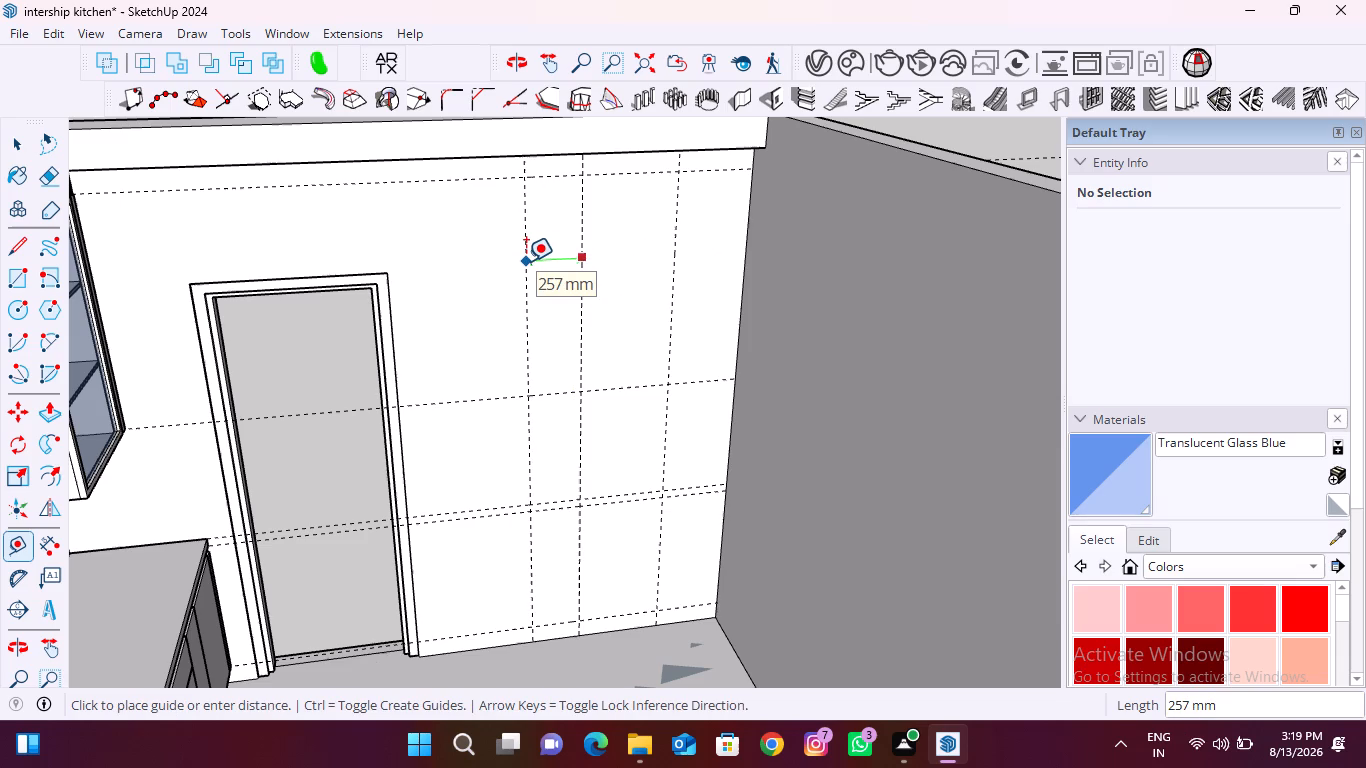
{"action": "type", "text": "840"}
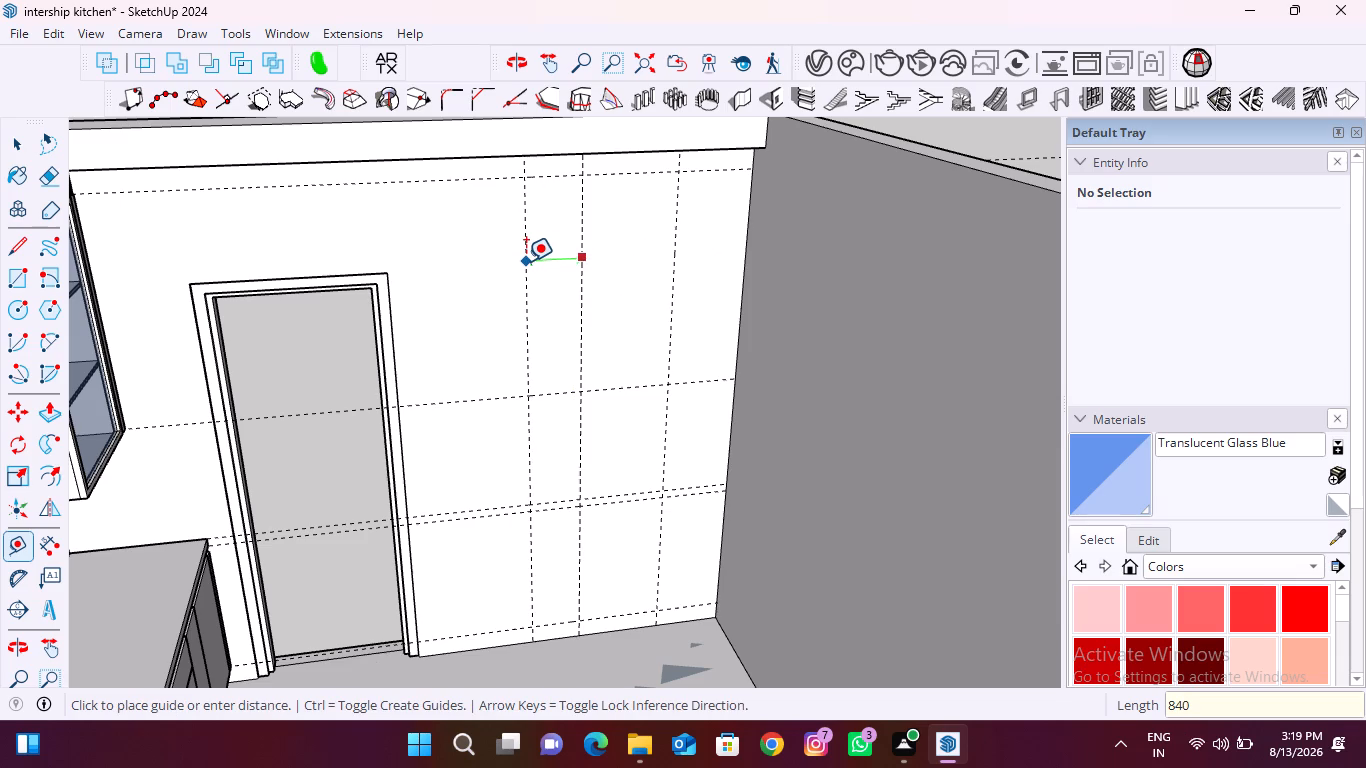
{"action": "key", "text": "Return"}
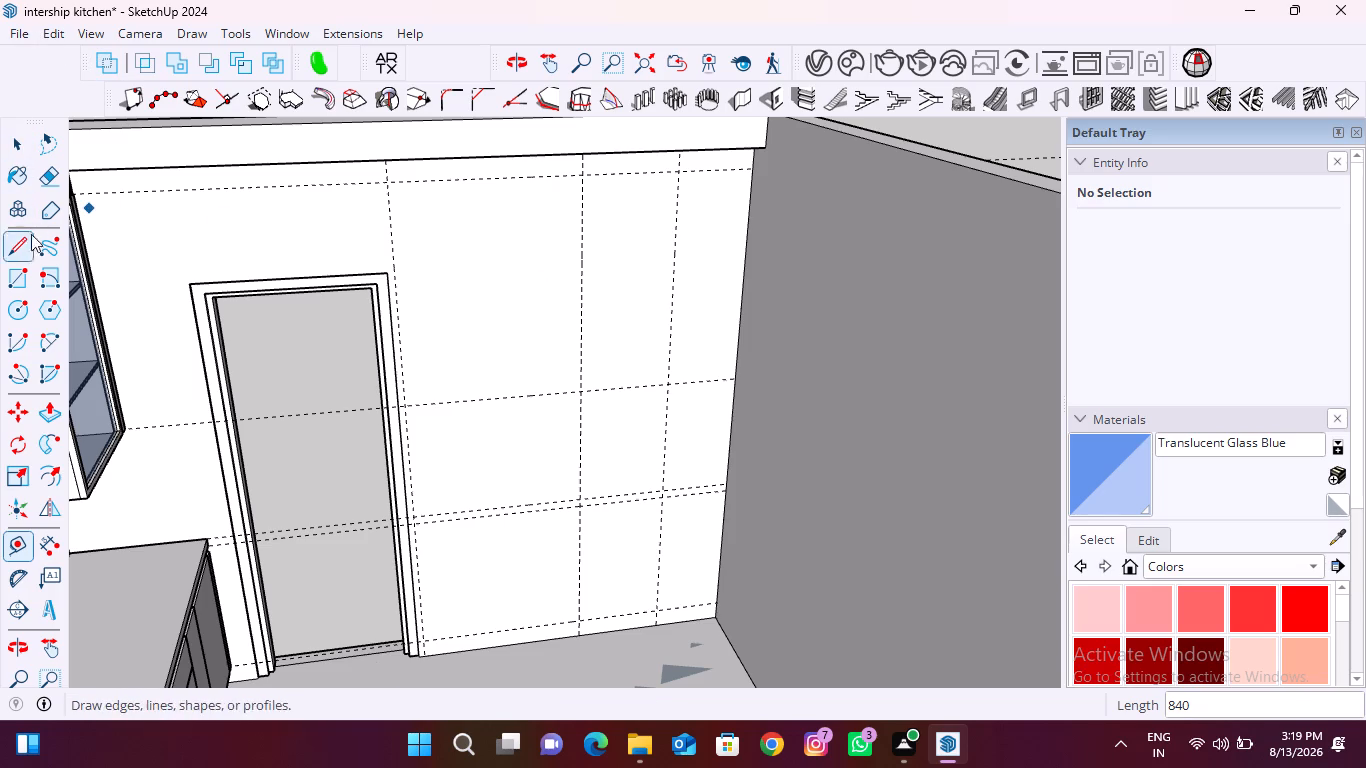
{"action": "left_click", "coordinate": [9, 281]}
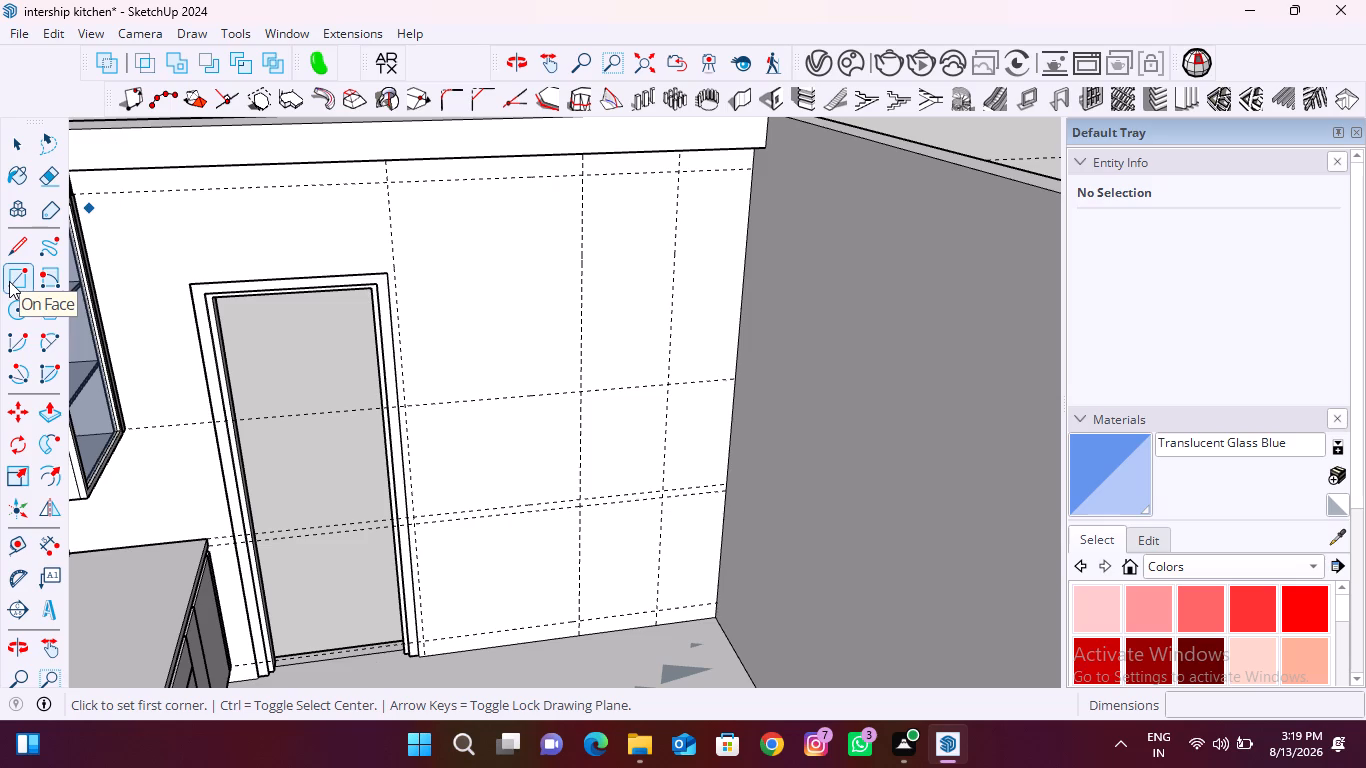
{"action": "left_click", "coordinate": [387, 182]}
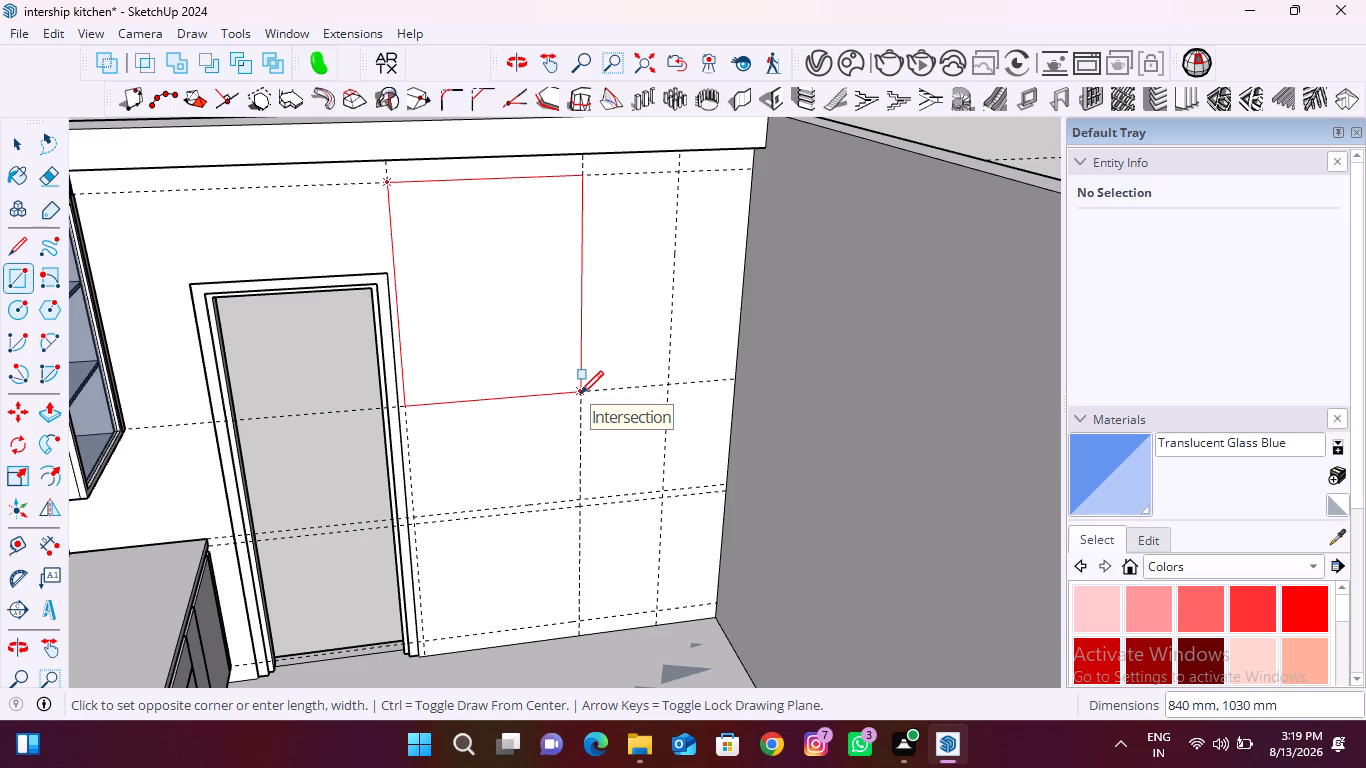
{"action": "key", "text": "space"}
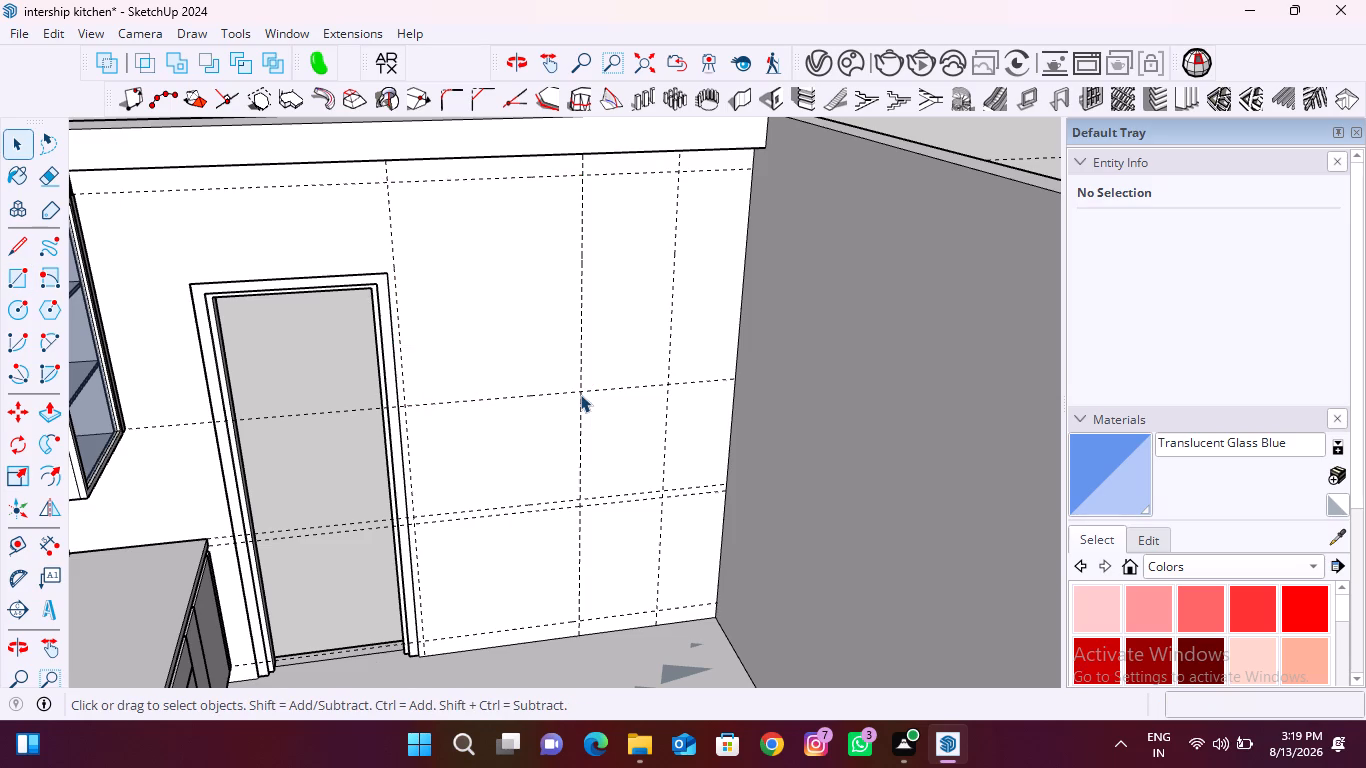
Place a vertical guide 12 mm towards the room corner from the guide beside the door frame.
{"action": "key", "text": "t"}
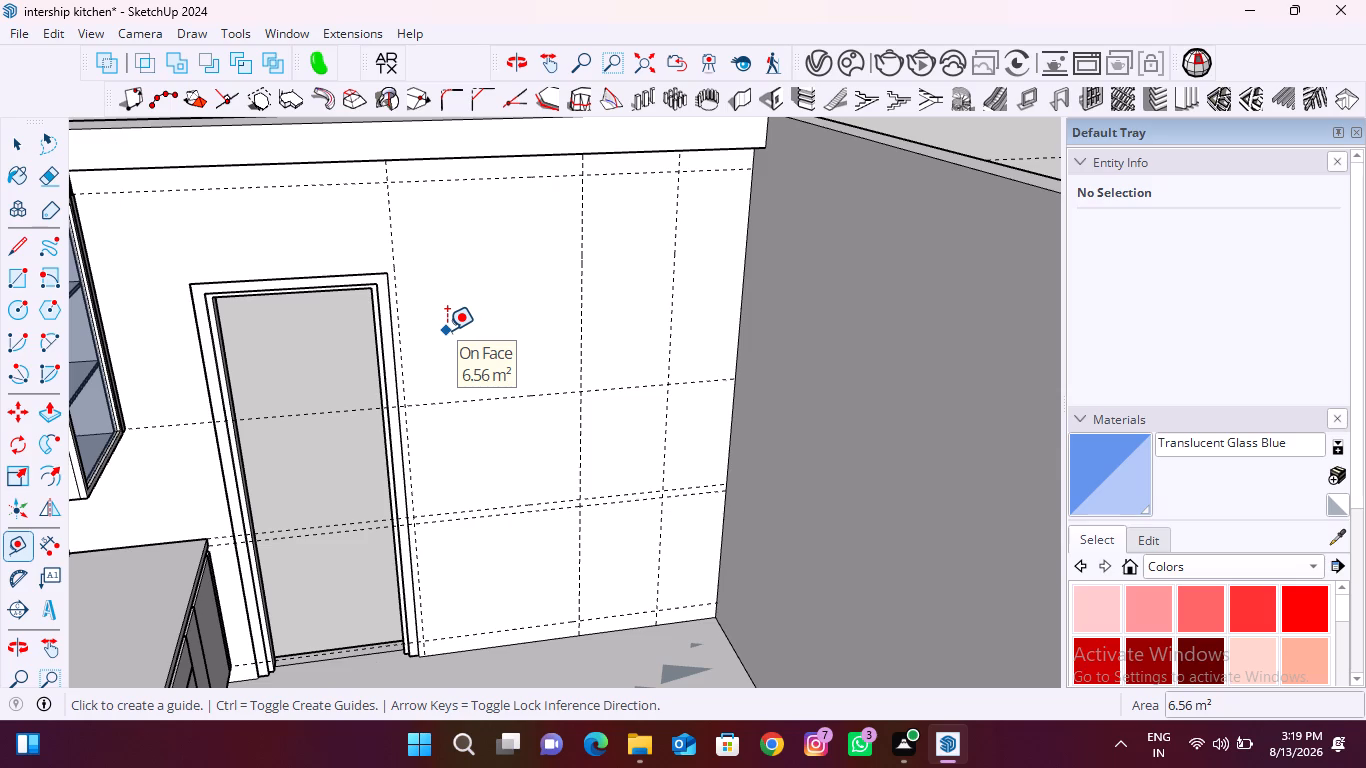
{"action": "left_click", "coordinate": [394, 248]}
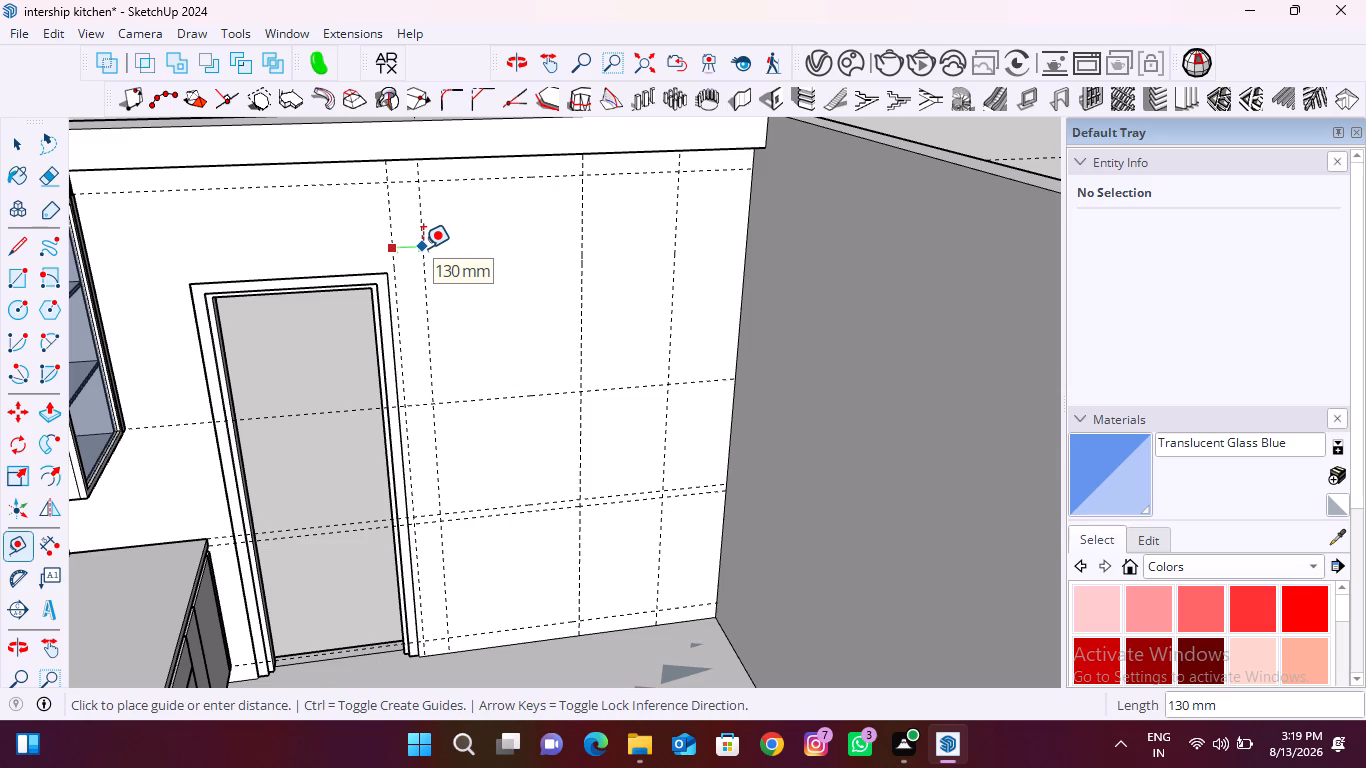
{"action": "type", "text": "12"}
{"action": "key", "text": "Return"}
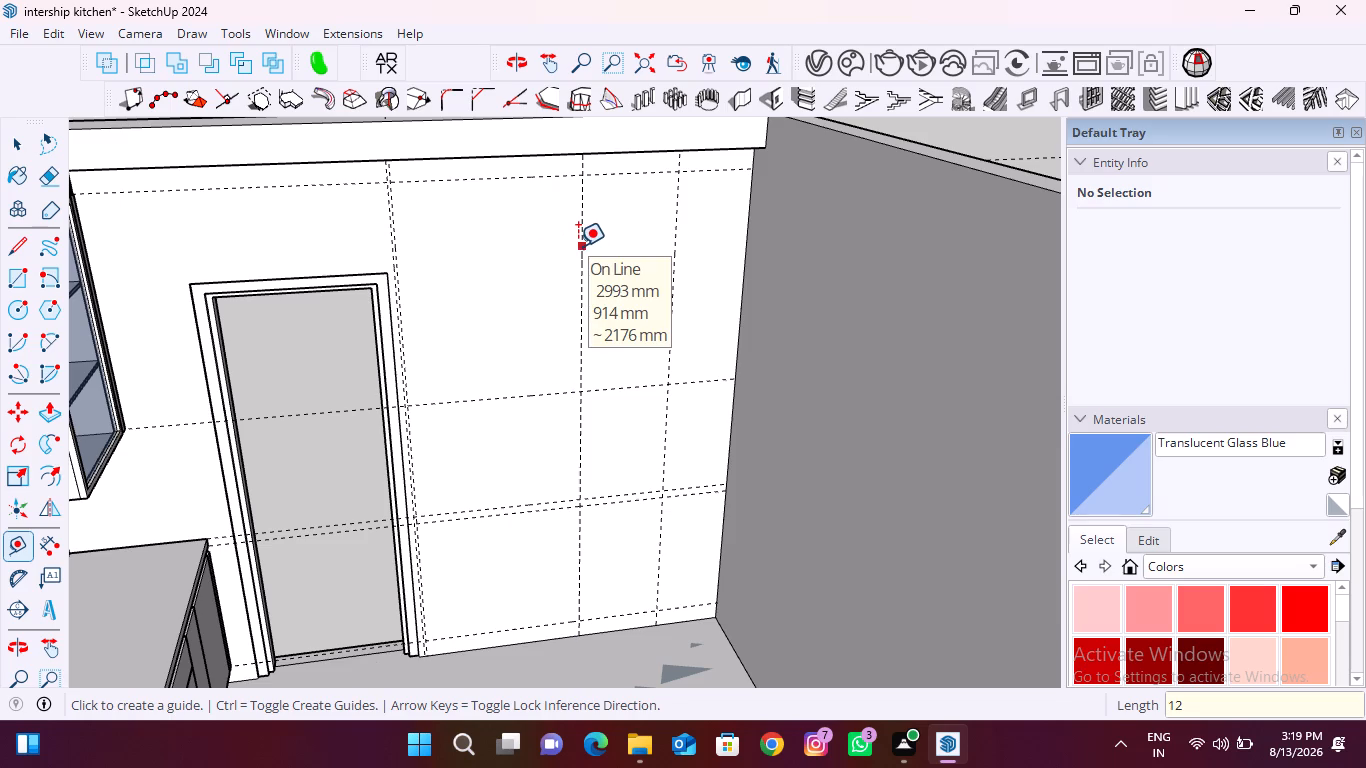
Place a vertical guide 18 mm towards the door from the guide 790 mm off the room corner.
{"action": "left_click", "coordinate": [578, 246]}
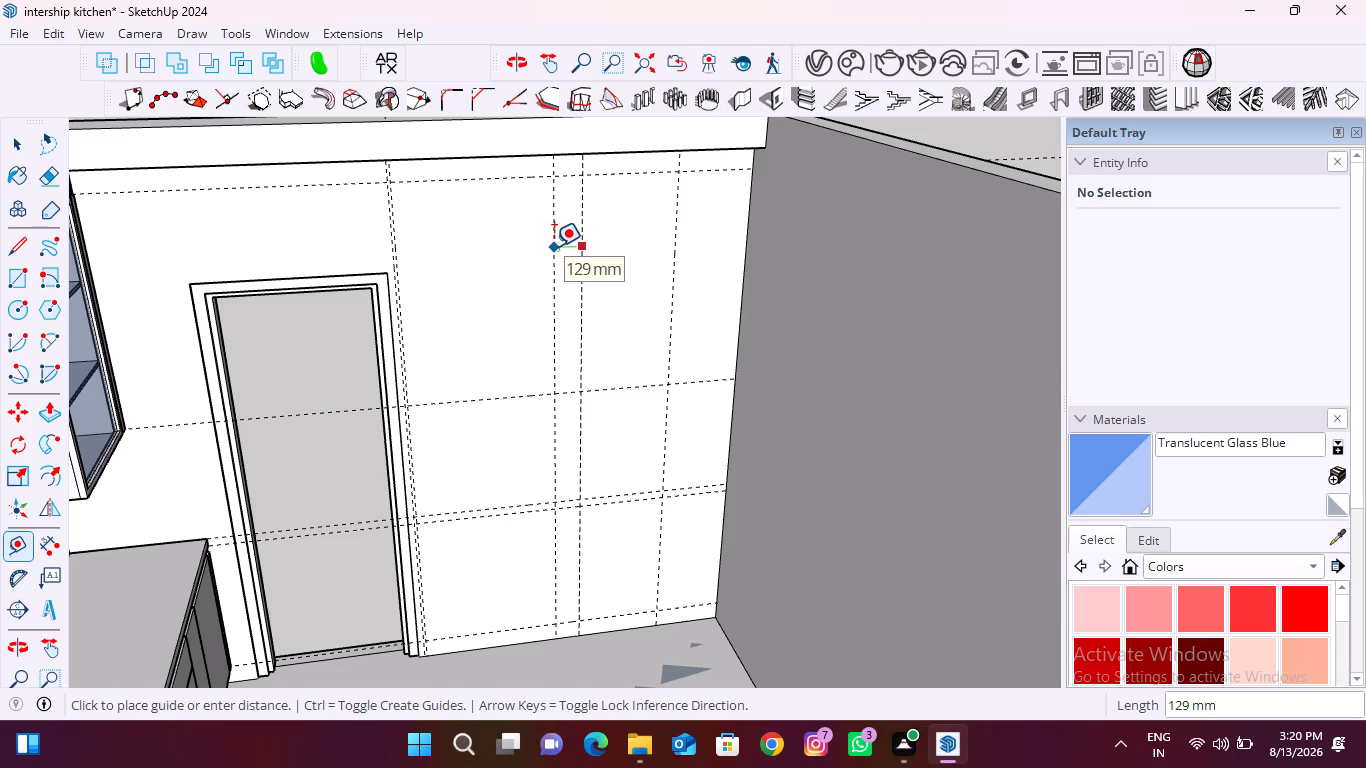
{"action": "type", "text": "18"}
{"action": "key", "text": "Return"}
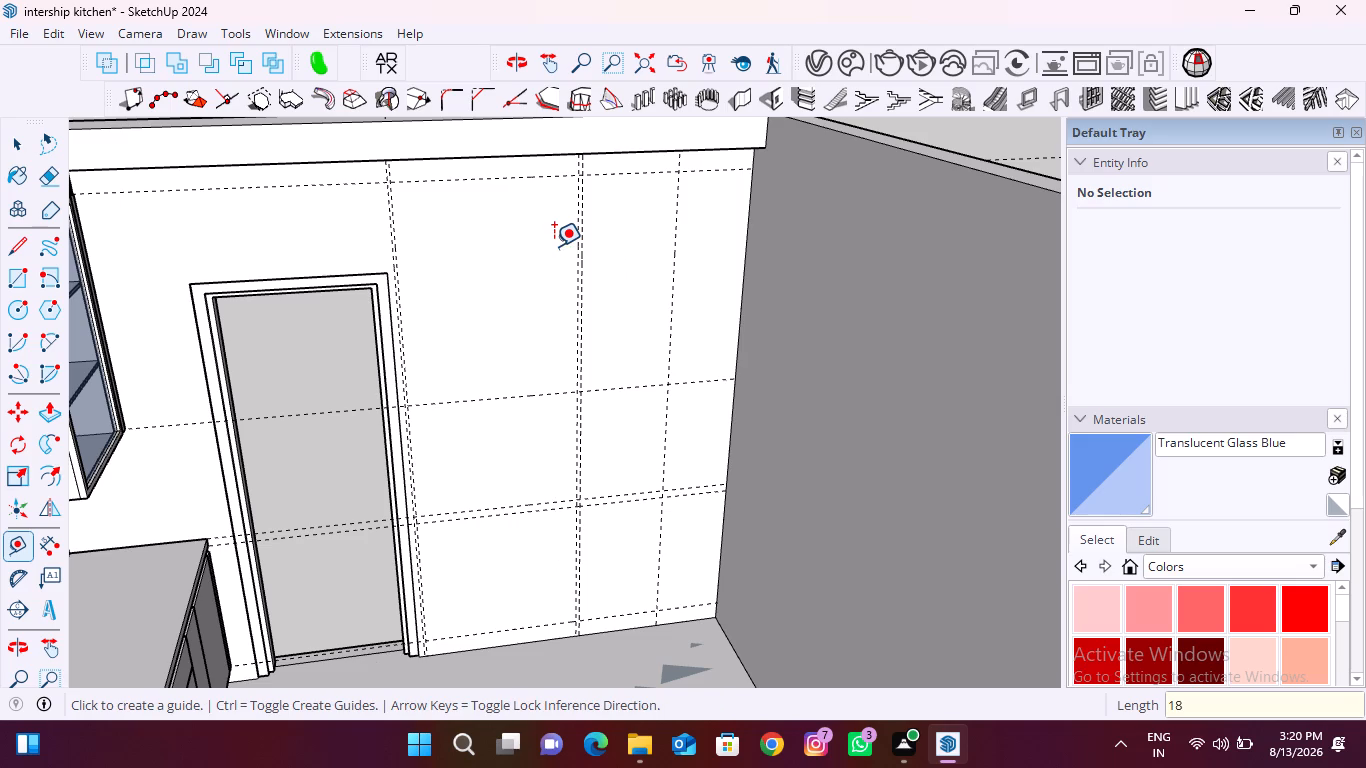
Replace the 12 mm offset guide beside the door frame with one 18 mm from the door-side guide, towards the room corner.
{"action": "scroll", "coordinate": [375, 247], "scroll_direction": "up", "scroll_amount": 5}
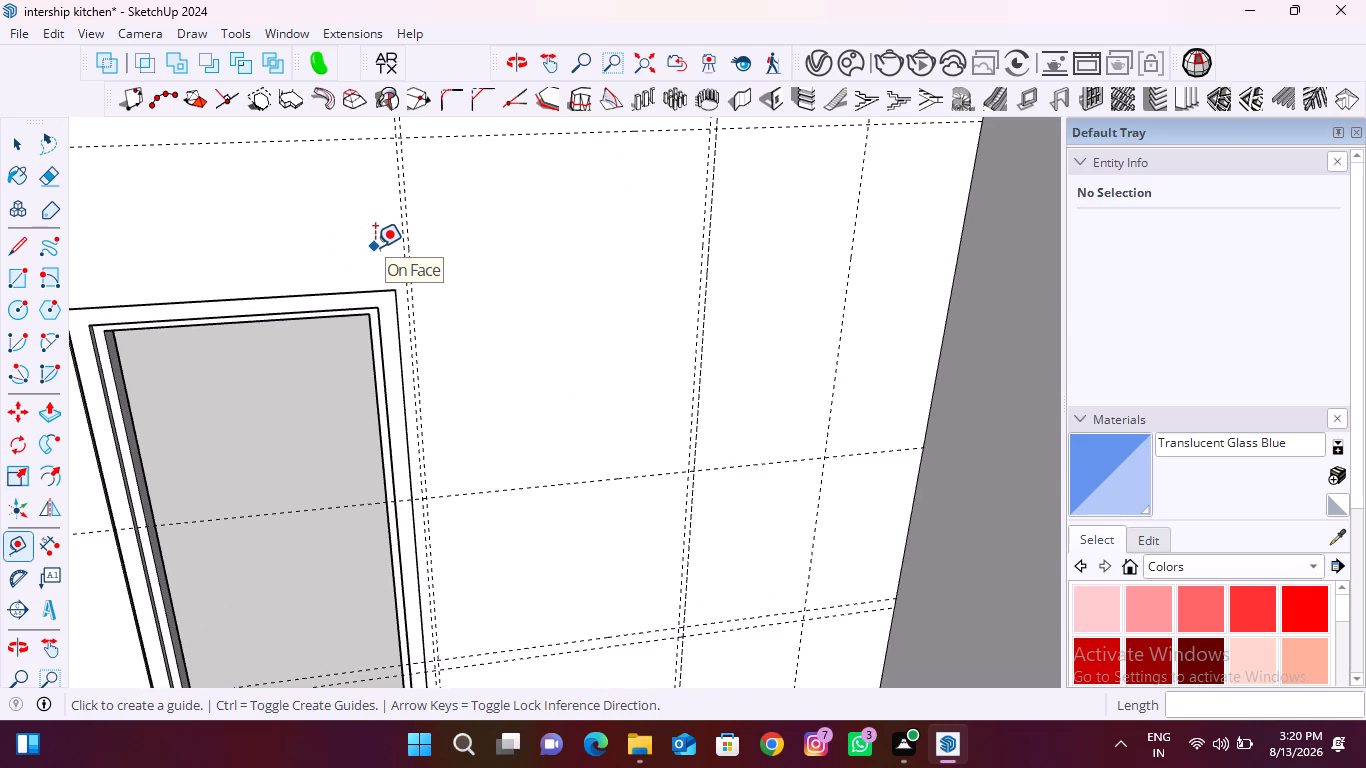
{"action": "key", "text": "space"}
{"action": "left_click", "coordinate": [406, 236]}
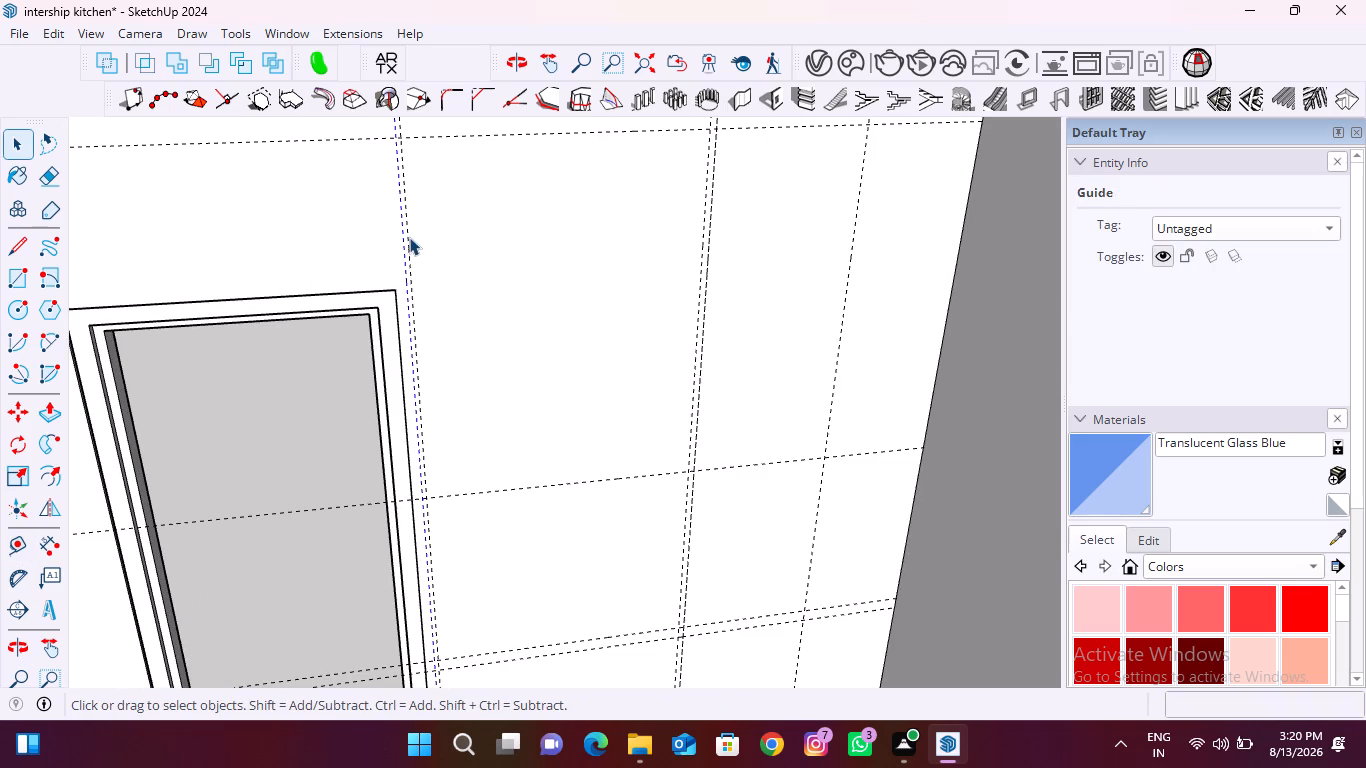
{"action": "scroll", "coordinate": [415, 236], "scroll_direction": "up", "scroll_amount": 4}
{"action": "left_click", "coordinate": [404, 258]}
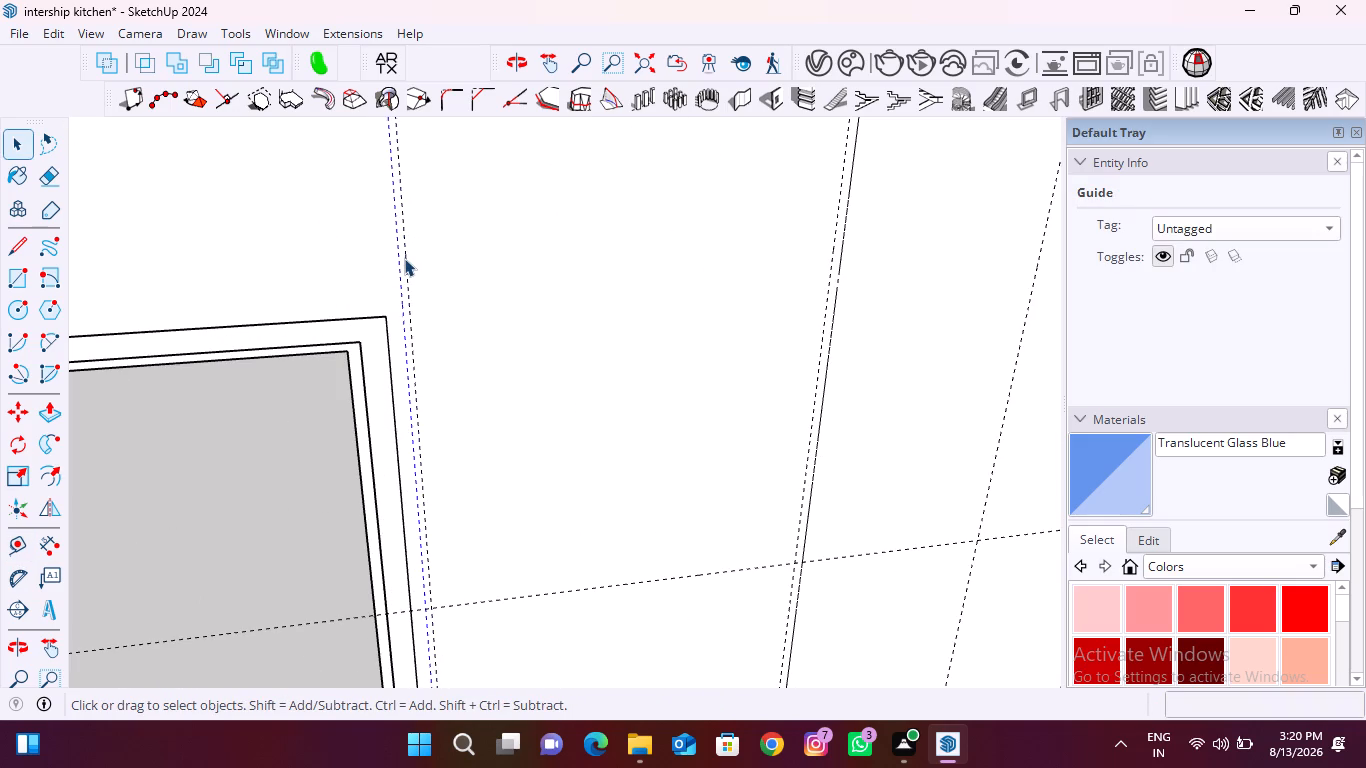
{"action": "key", "text": "Delete"}
{"action": "key", "text": "t"}
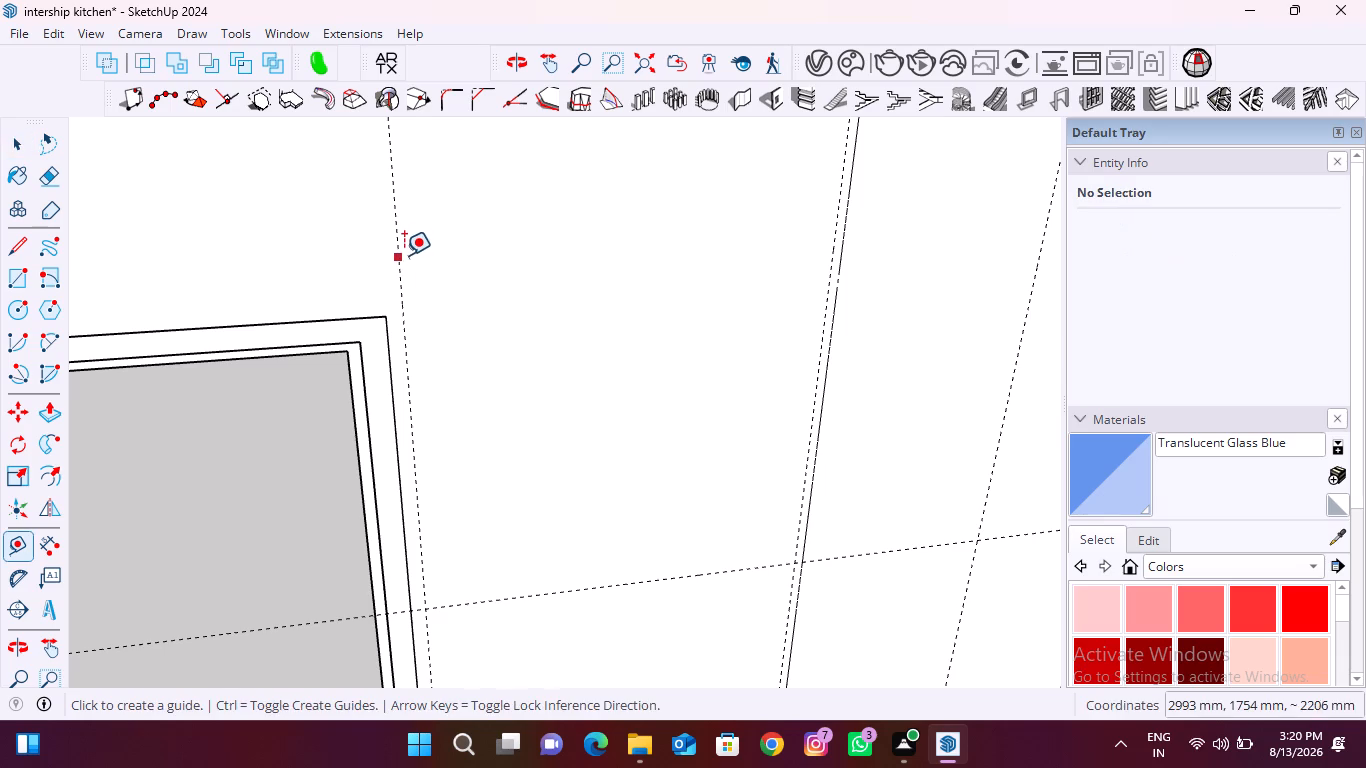
{"action": "left_click", "coordinate": [403, 252]}
{"action": "type", "text": "18"}
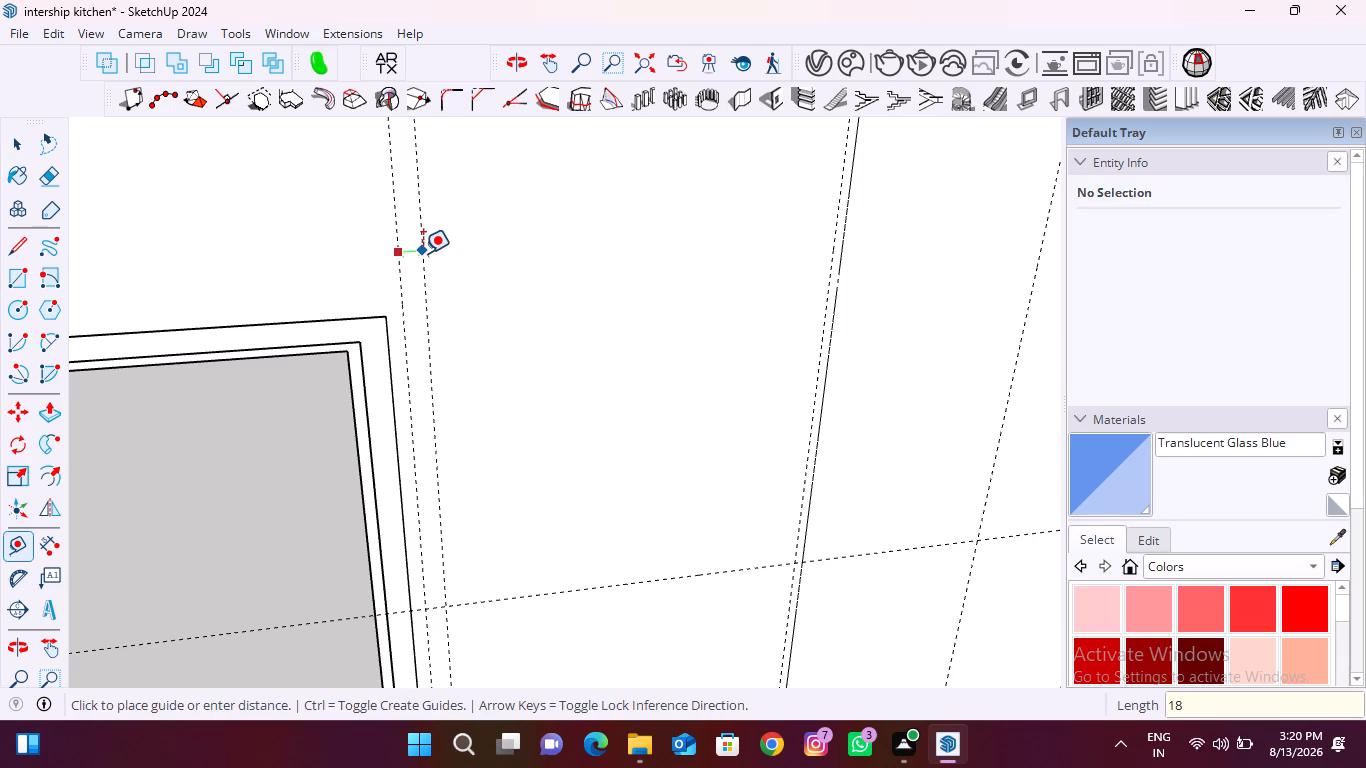
{"action": "key", "text": "Return"}
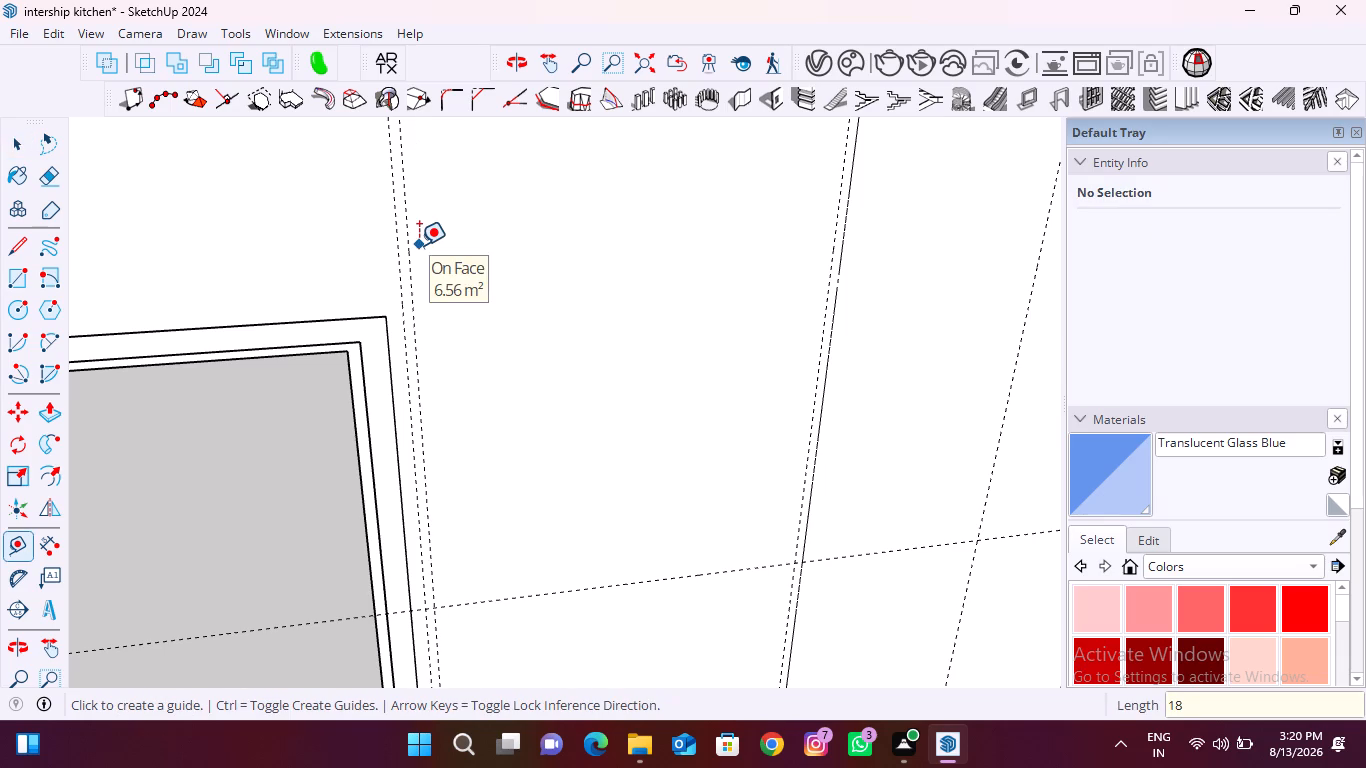
Place a vertical guide 12 mm towards the room corner from the guide nearest that corner.
{"action": "scroll", "coordinate": [371, 284], "scroll_direction": "down", "scroll_amount": 7}
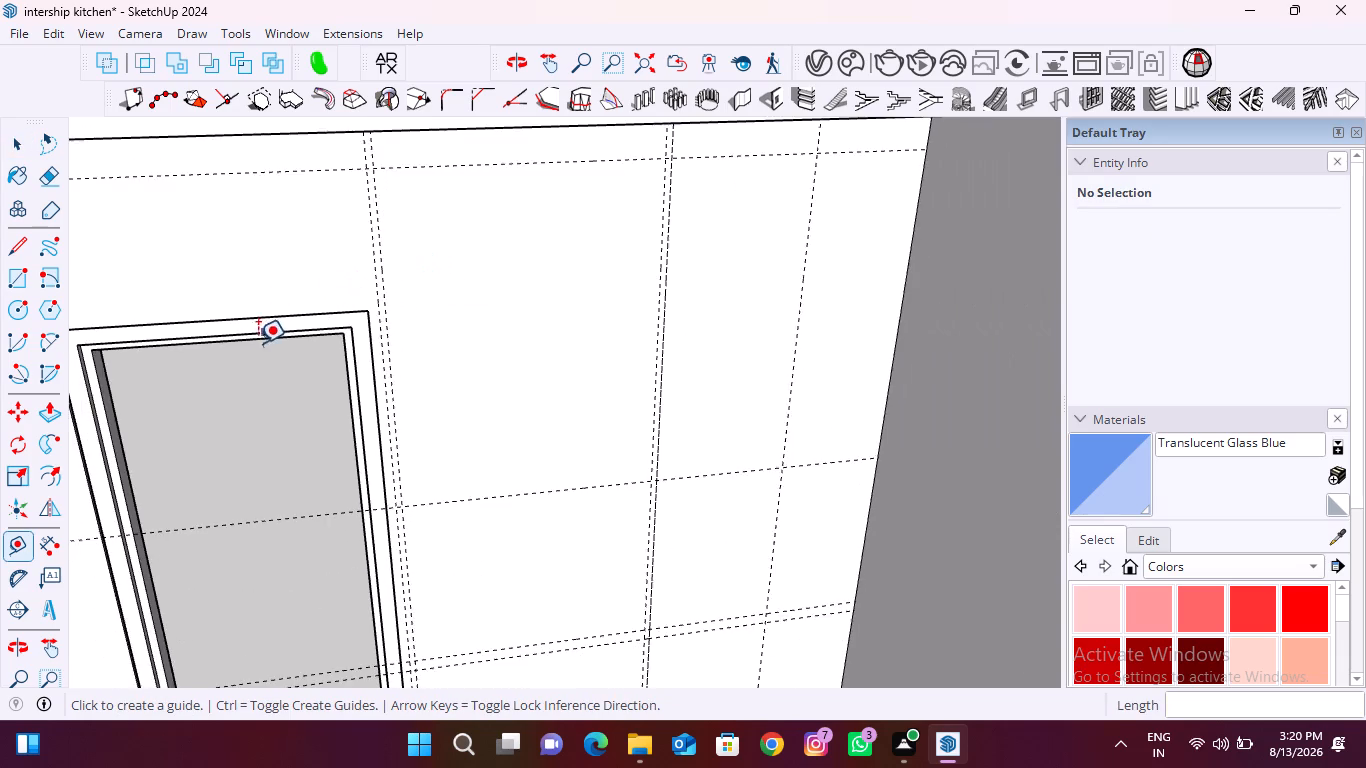
{"action": "scroll", "coordinate": [258, 343], "scroll_direction": "down", "scroll_amount": 1}
{"action": "scroll", "coordinate": [705, 313], "scroll_direction": "up", "scroll_amount": 5}
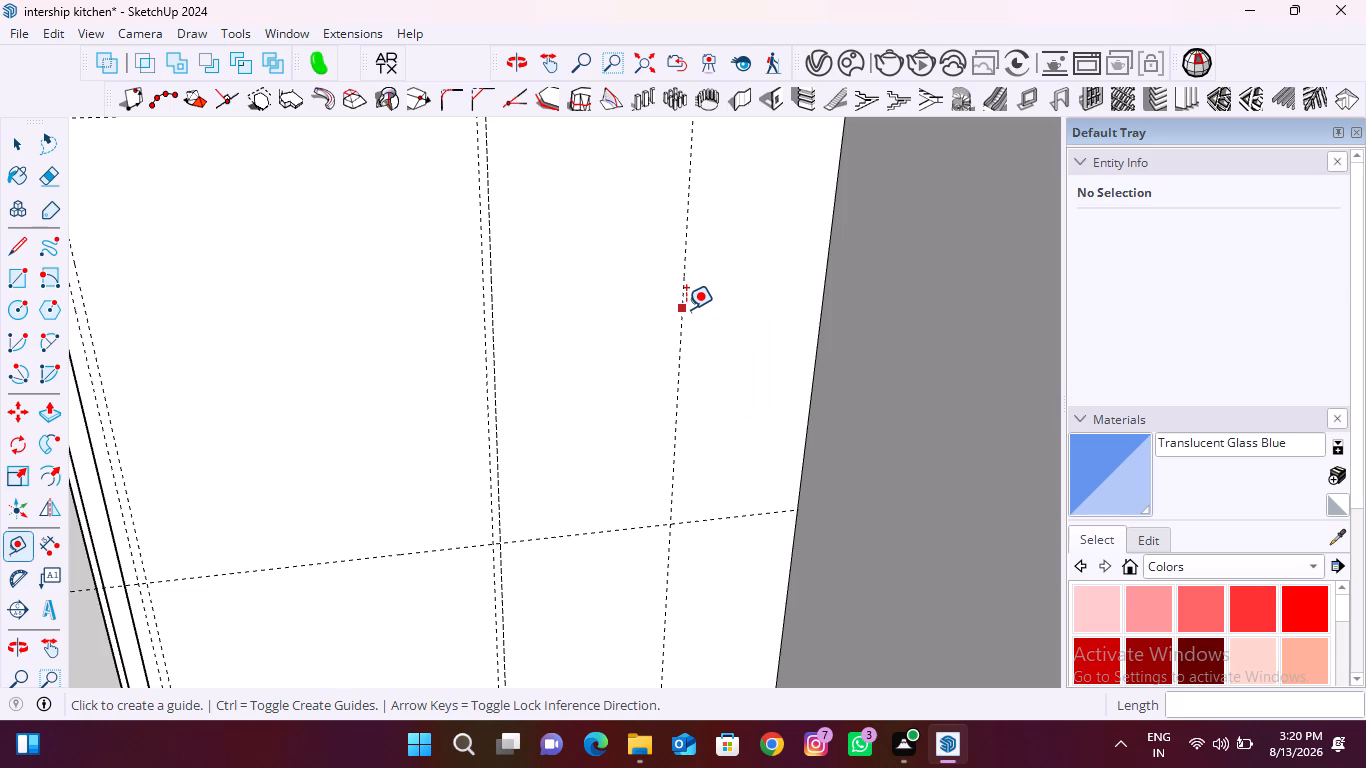
{"action": "left_click", "coordinate": [686, 309]}
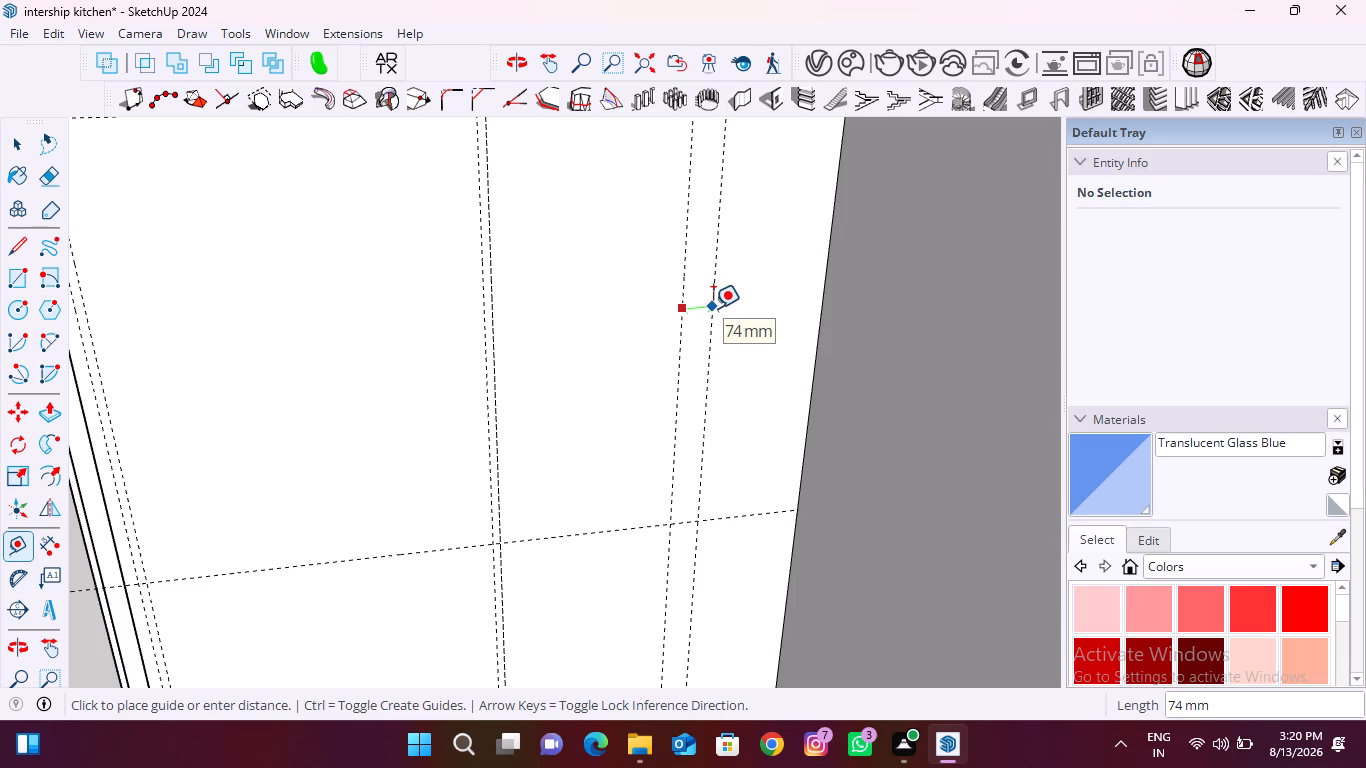
{"action": "type", "text": "12"}
{"action": "key", "text": "Return"}
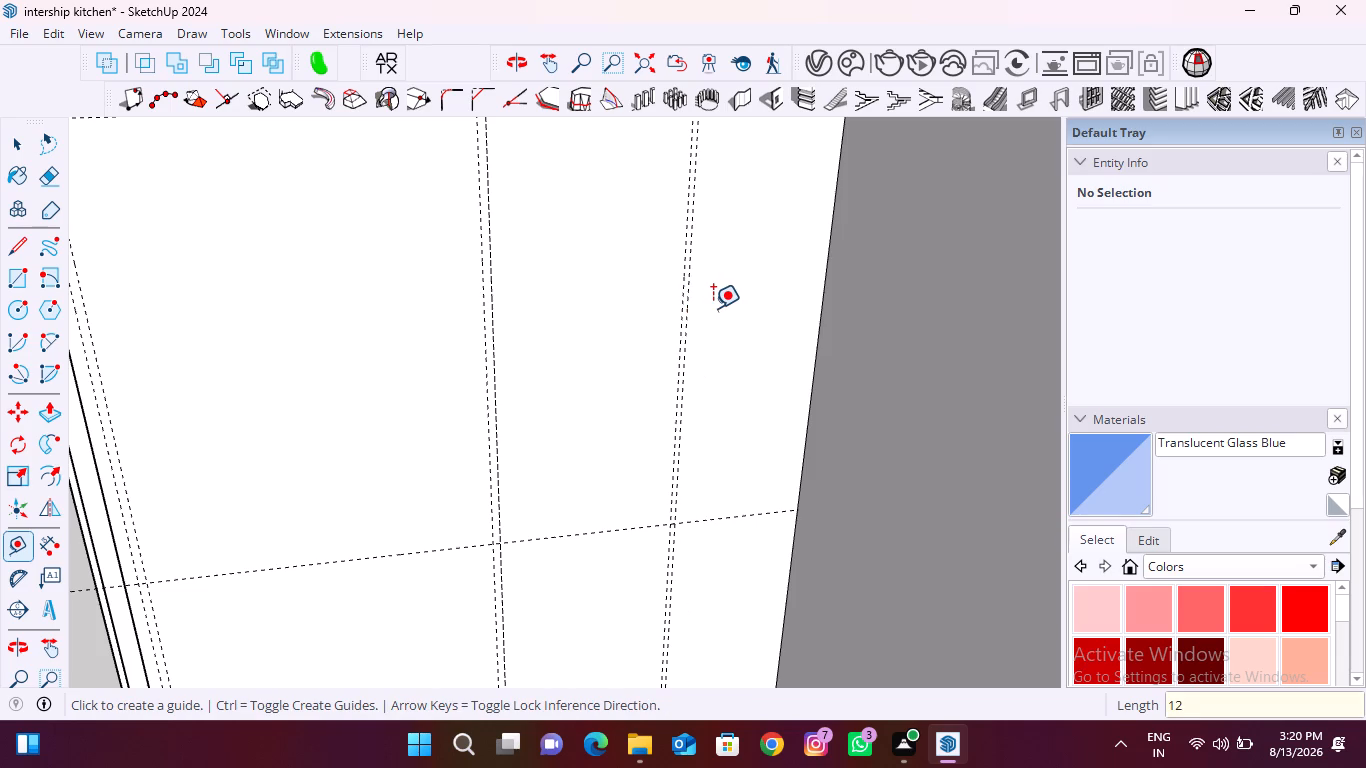
Place horizontal guides 18 mm inside the 1030 mm band, one above its lower guide and one below its top guide.
{"action": "scroll", "coordinate": [702, 309], "scroll_direction": "down", "scroll_amount": 7}
{"action": "middle_click_drag", "start_coordinate": [579, 428], "coordinate": [578, 426]}
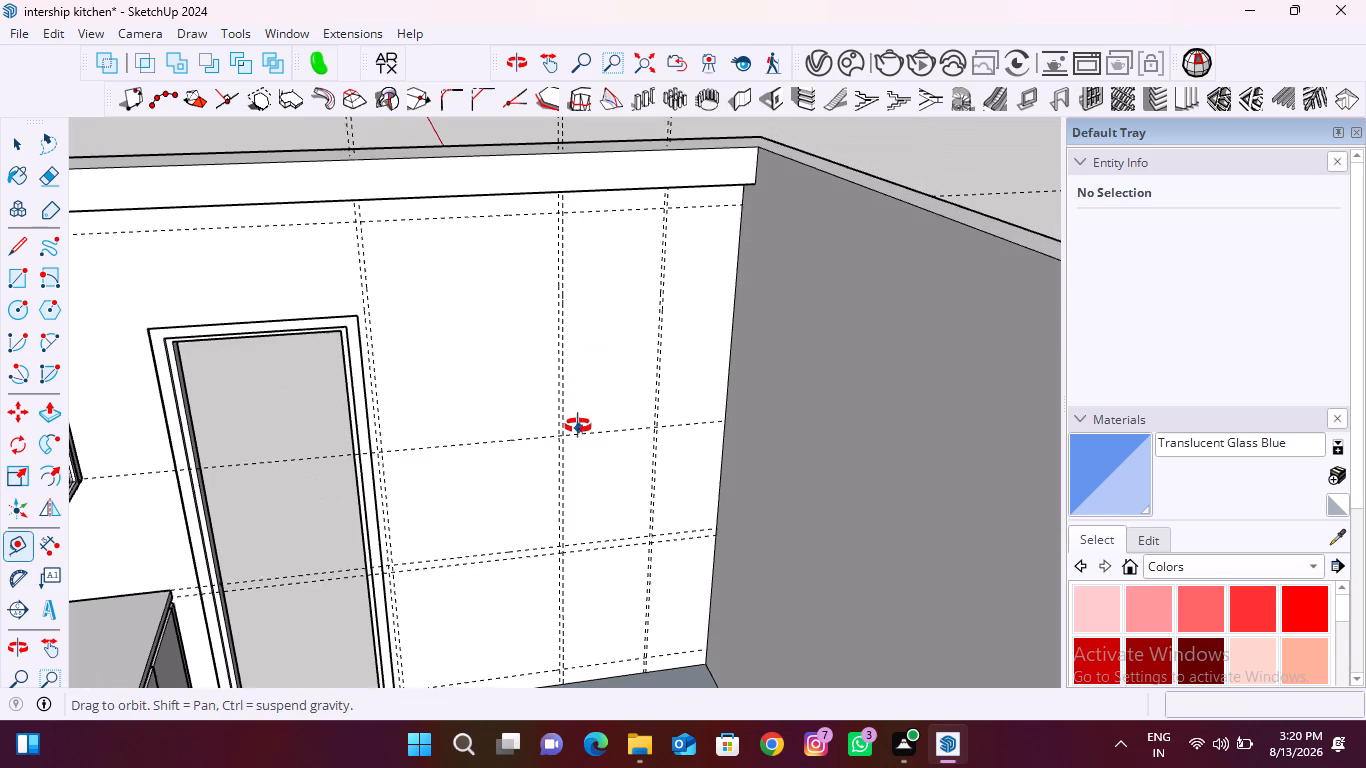
{"action": "middle_click_drag", "start_coordinate": [578, 426], "coordinate": [570, 409]}
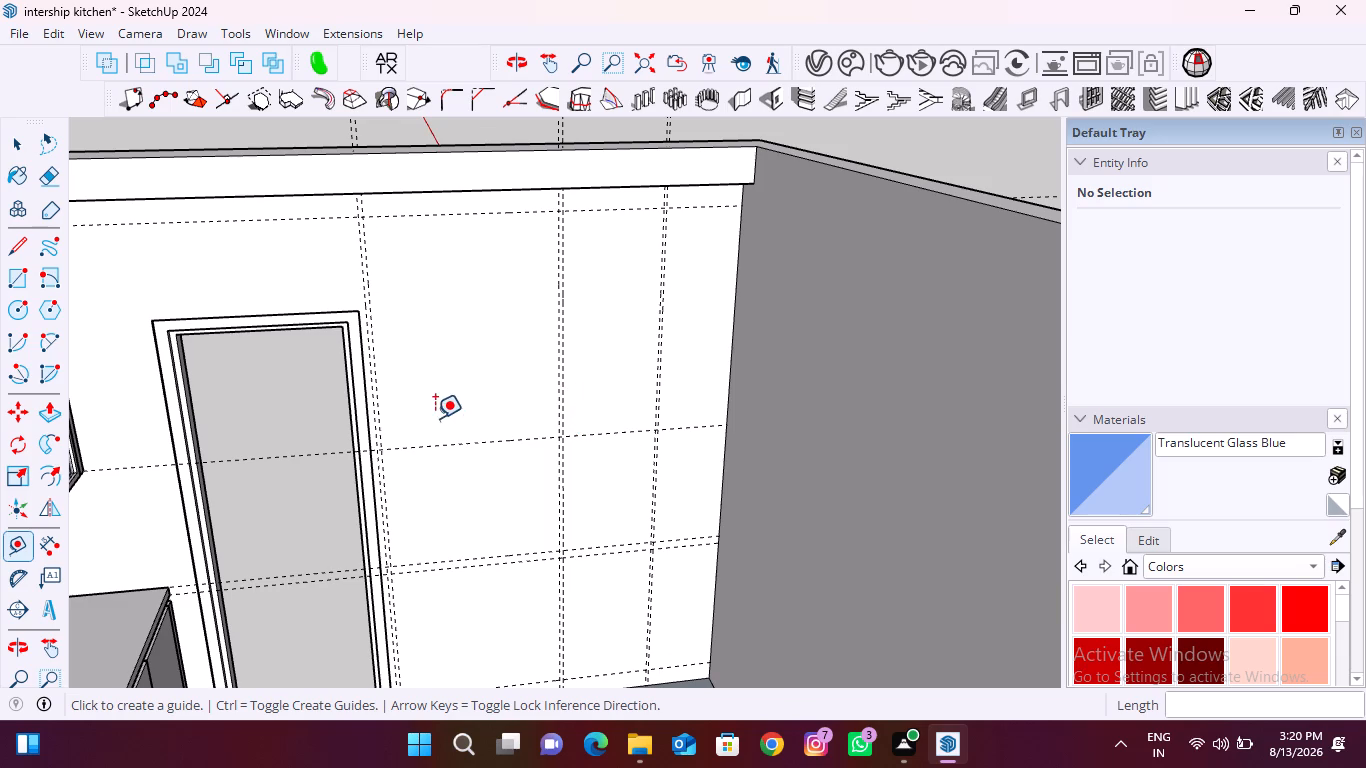
{"action": "scroll", "coordinate": [432, 426], "scroll_direction": "up", "scroll_amount": 5}
{"action": "left_click", "coordinate": [454, 460]}
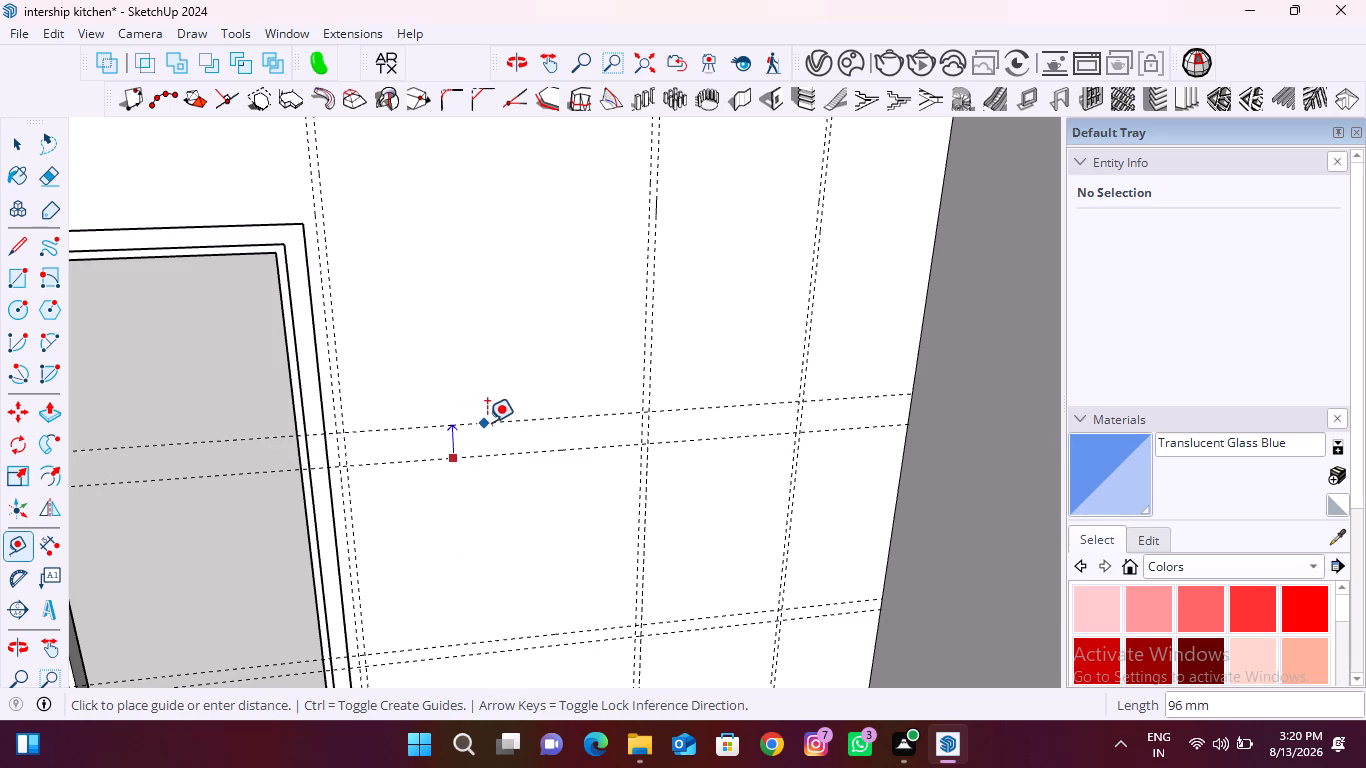
{"action": "type", "text": "18"}
{"action": "key", "text": "Return"}
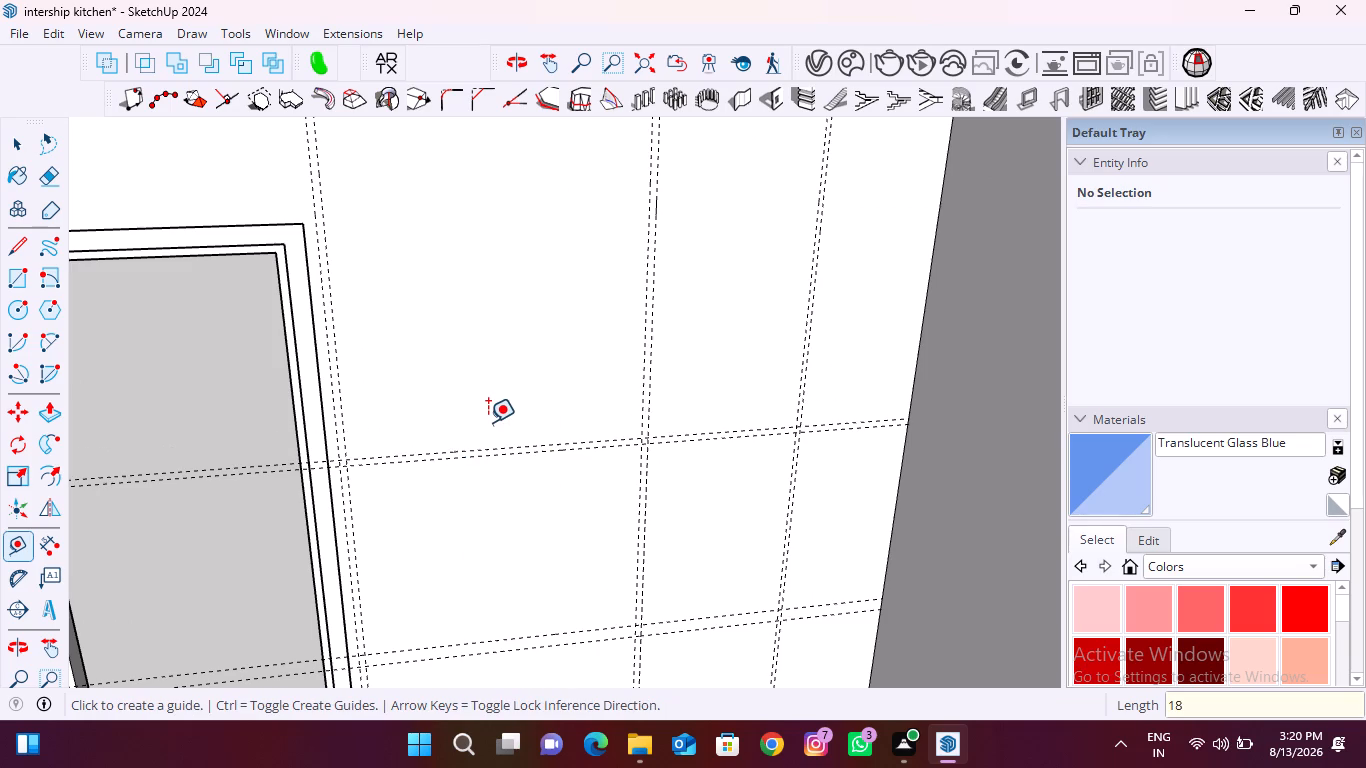
{"action": "scroll", "coordinate": [505, 452], "scroll_direction": "down", "scroll_amount": 4}
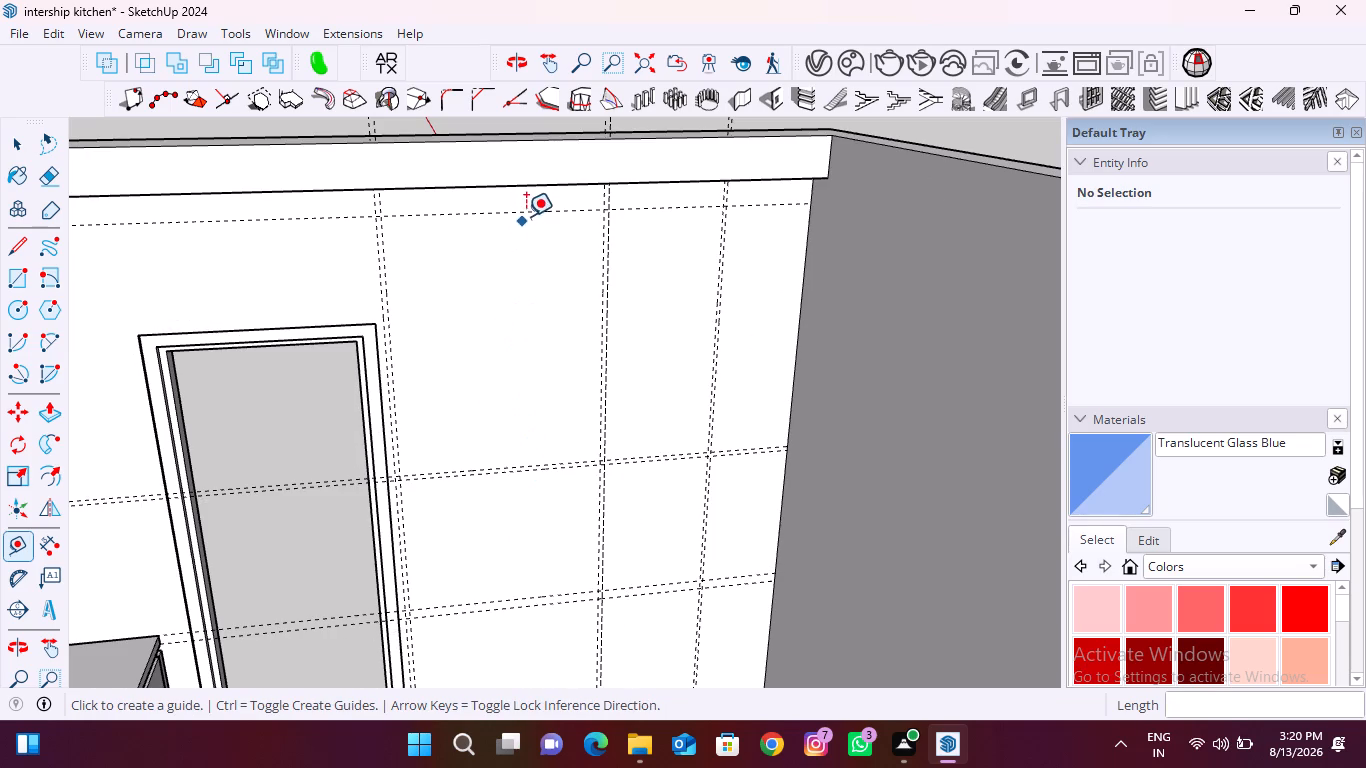
{"action": "left_click", "coordinate": [527, 214]}
{"action": "type", "text": "18"}
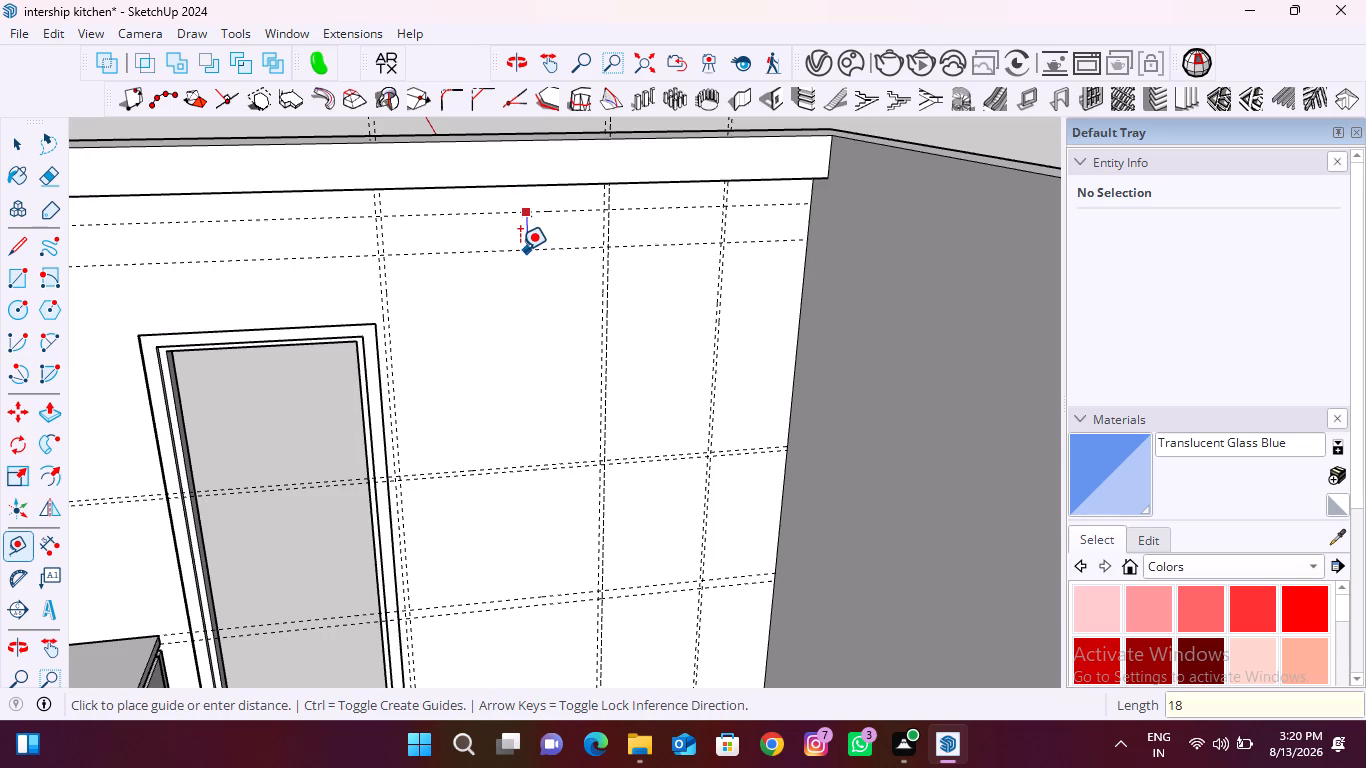
{"action": "key", "text": "Return"}
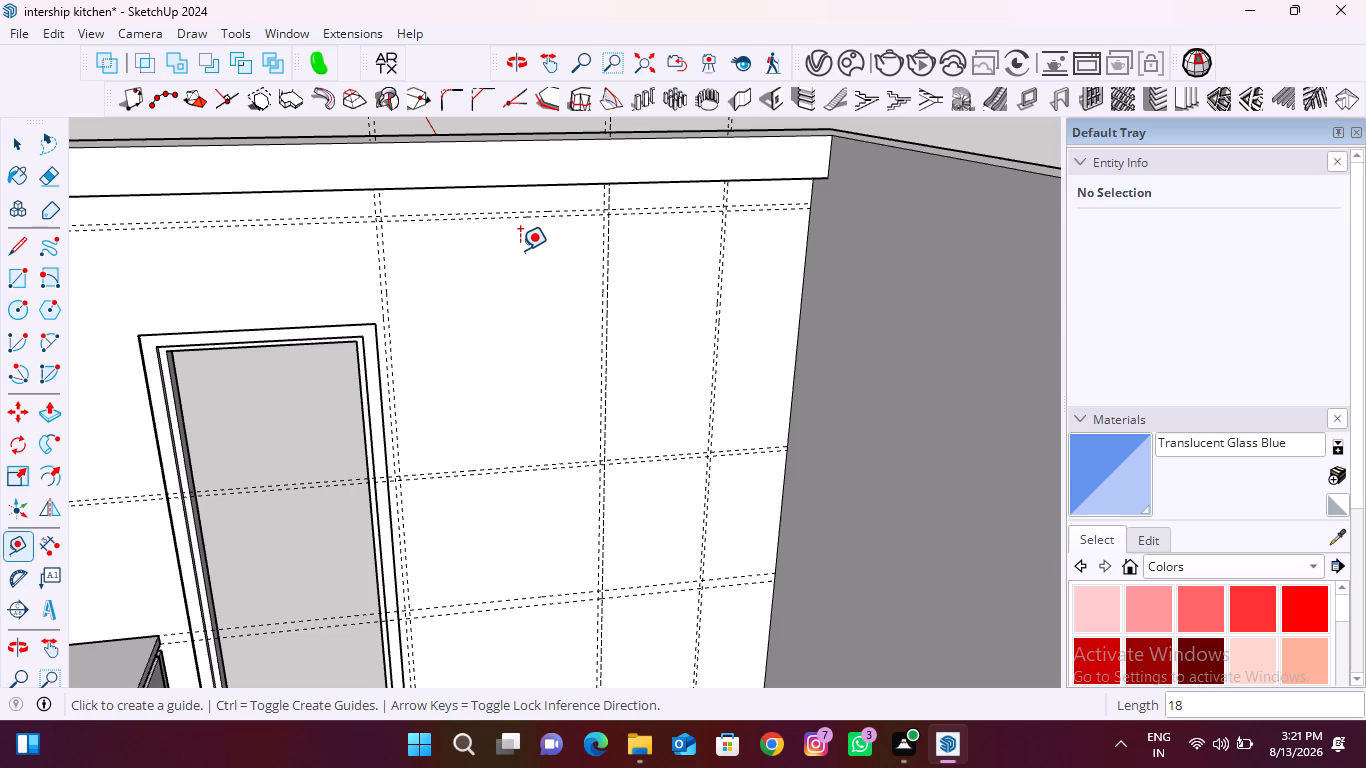
Draw a 1030 mm vertical line from the top guide down to the lower guide, on the door side of the middle guides.
{"action": "left_click", "coordinate": [15, 234]}
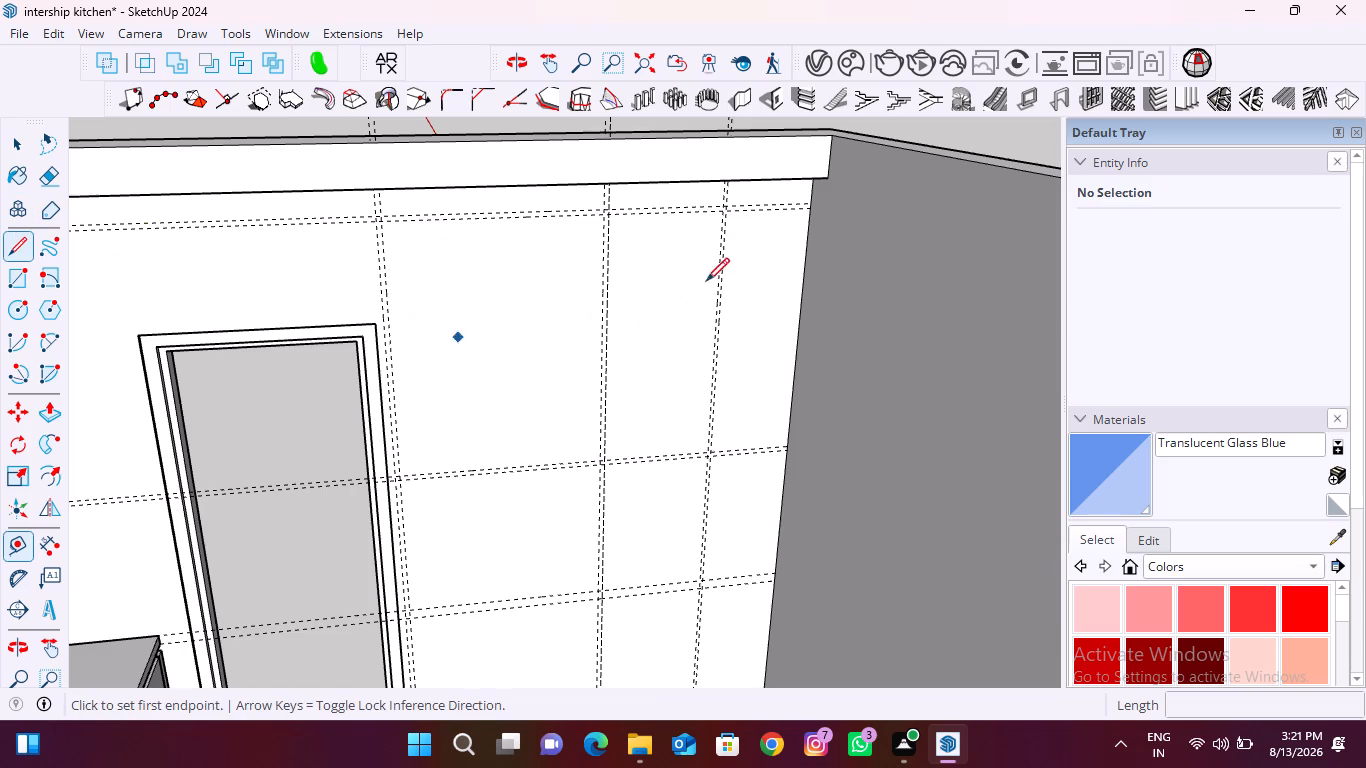
{"action": "left_click", "coordinate": [582, 213]}
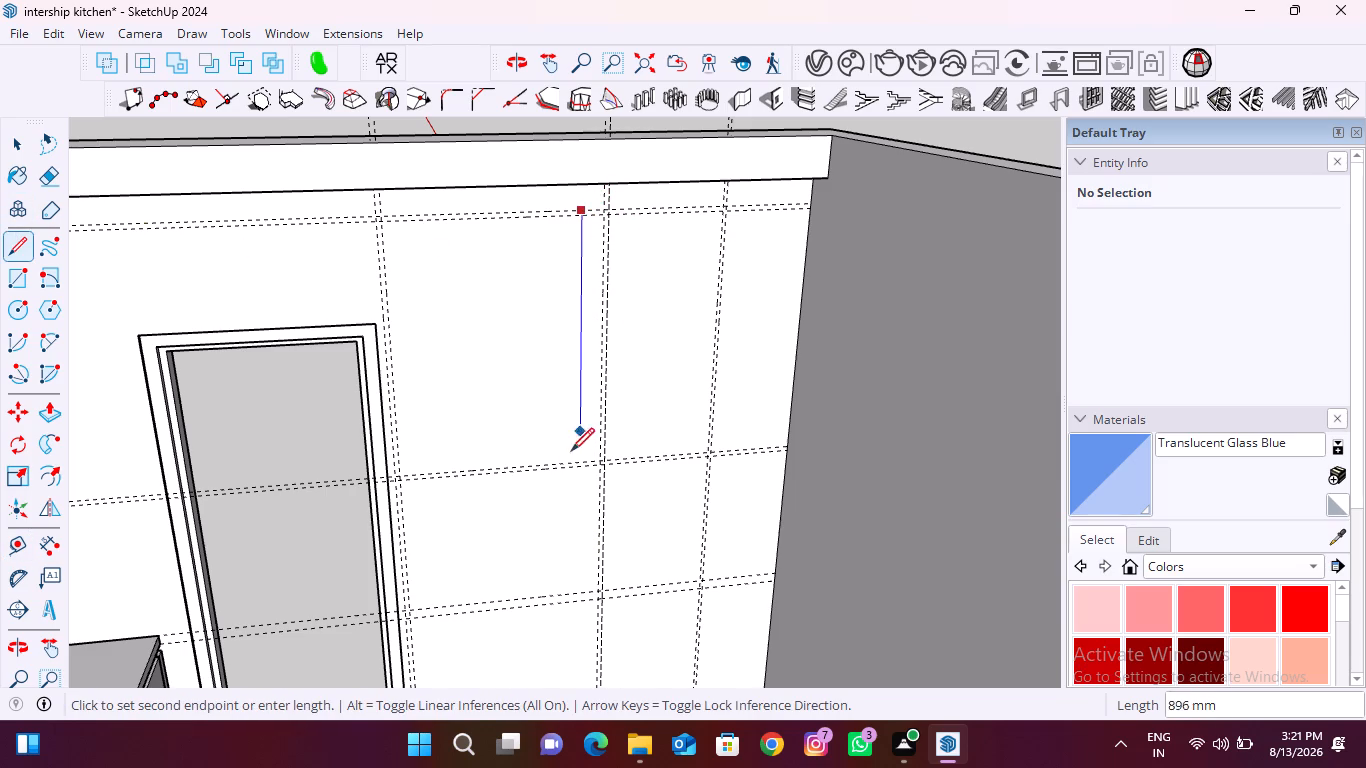
{"action": "left_click", "coordinate": [582, 472]}
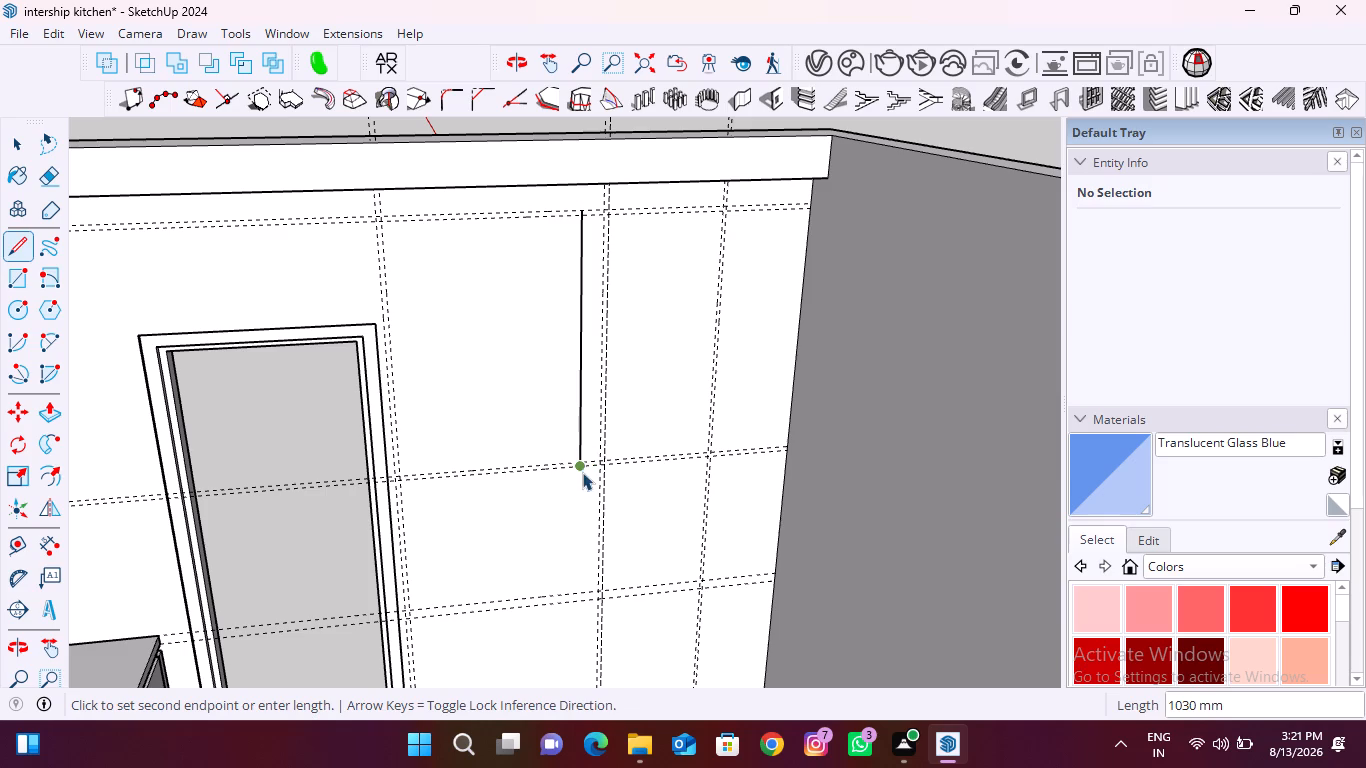
Divide the 1030 mm vertical line on the doorway wall into three equal segments.
{"action": "key", "text": "space"}
{"action": "left_click", "coordinate": [581, 379]}
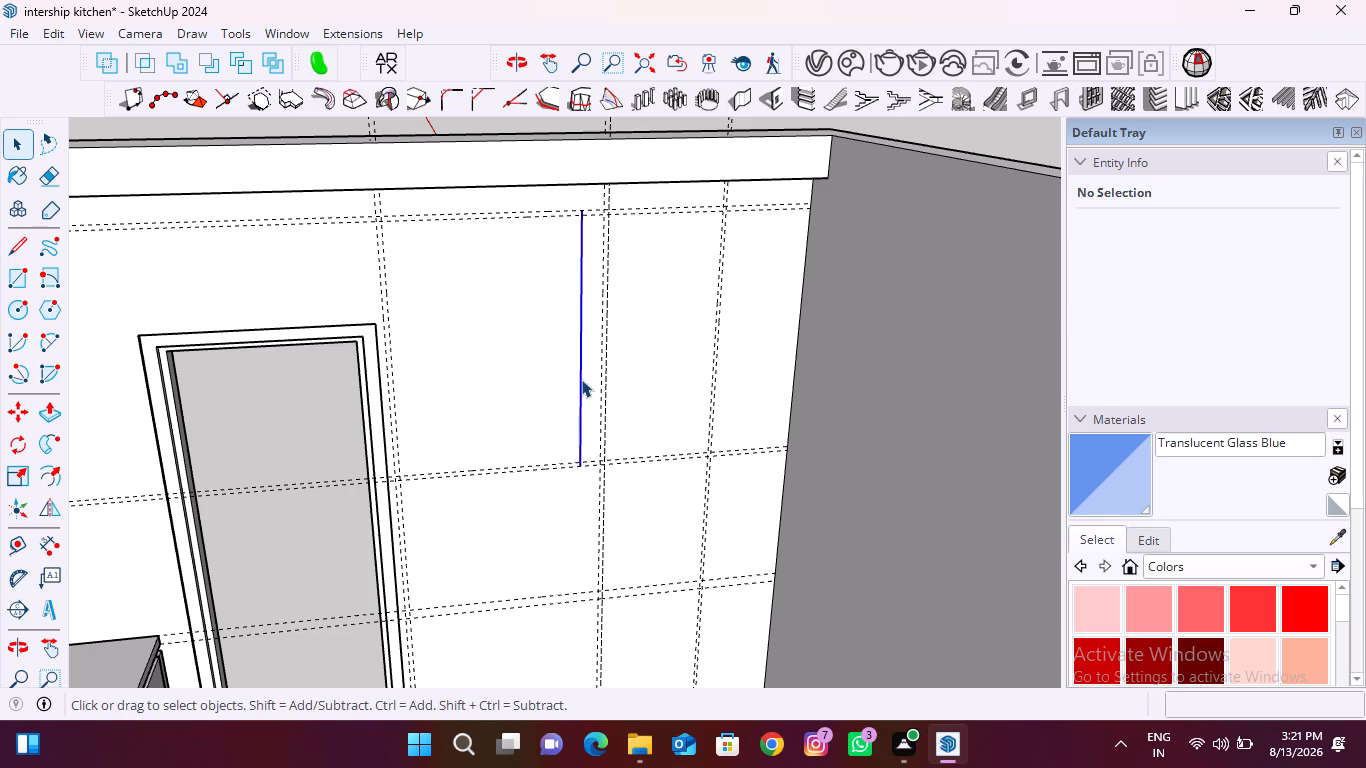
{"action": "right_click", "coordinate": [584, 379]}
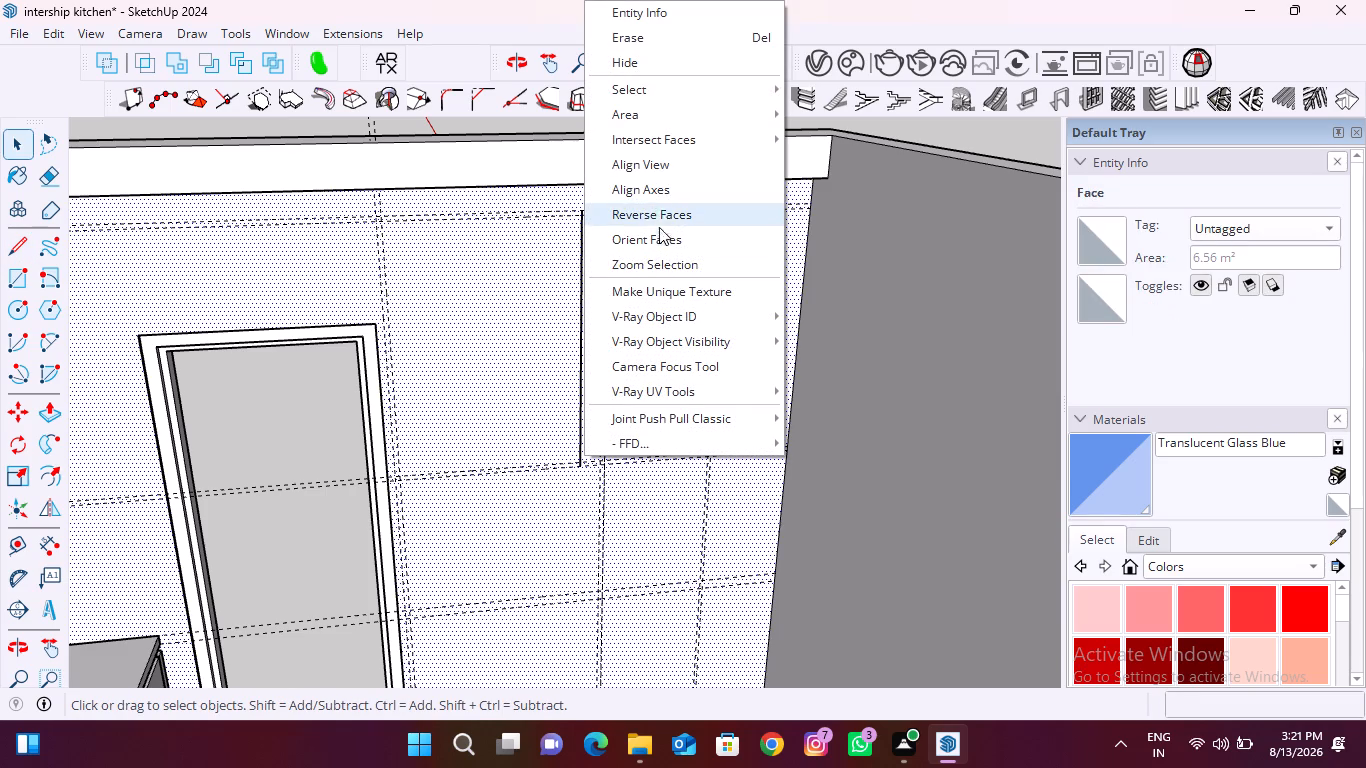
{"action": "left_click", "coordinate": [558, 351]}
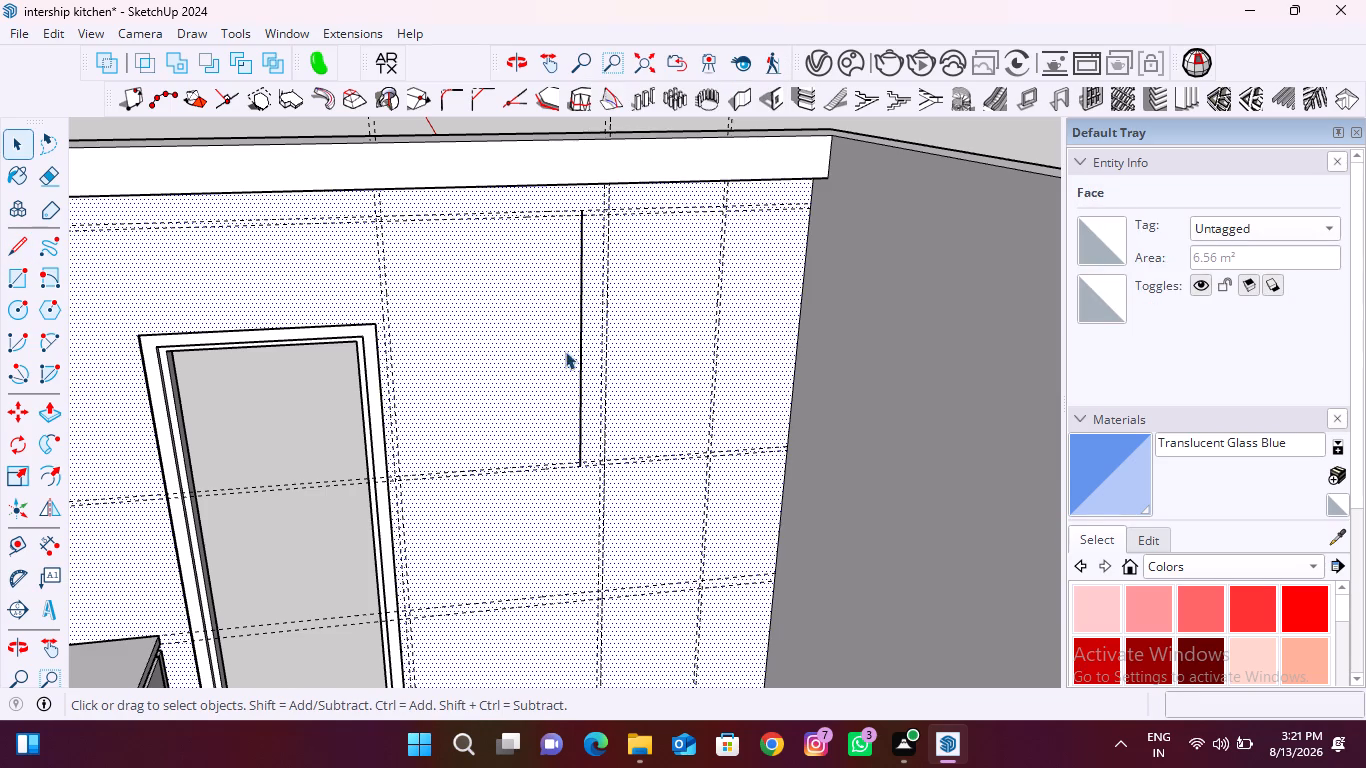
{"action": "left_click", "coordinate": [581, 351]}
{"action": "right_click", "coordinate": [581, 351]}
{"action": "left_click", "coordinate": [635, 485]}
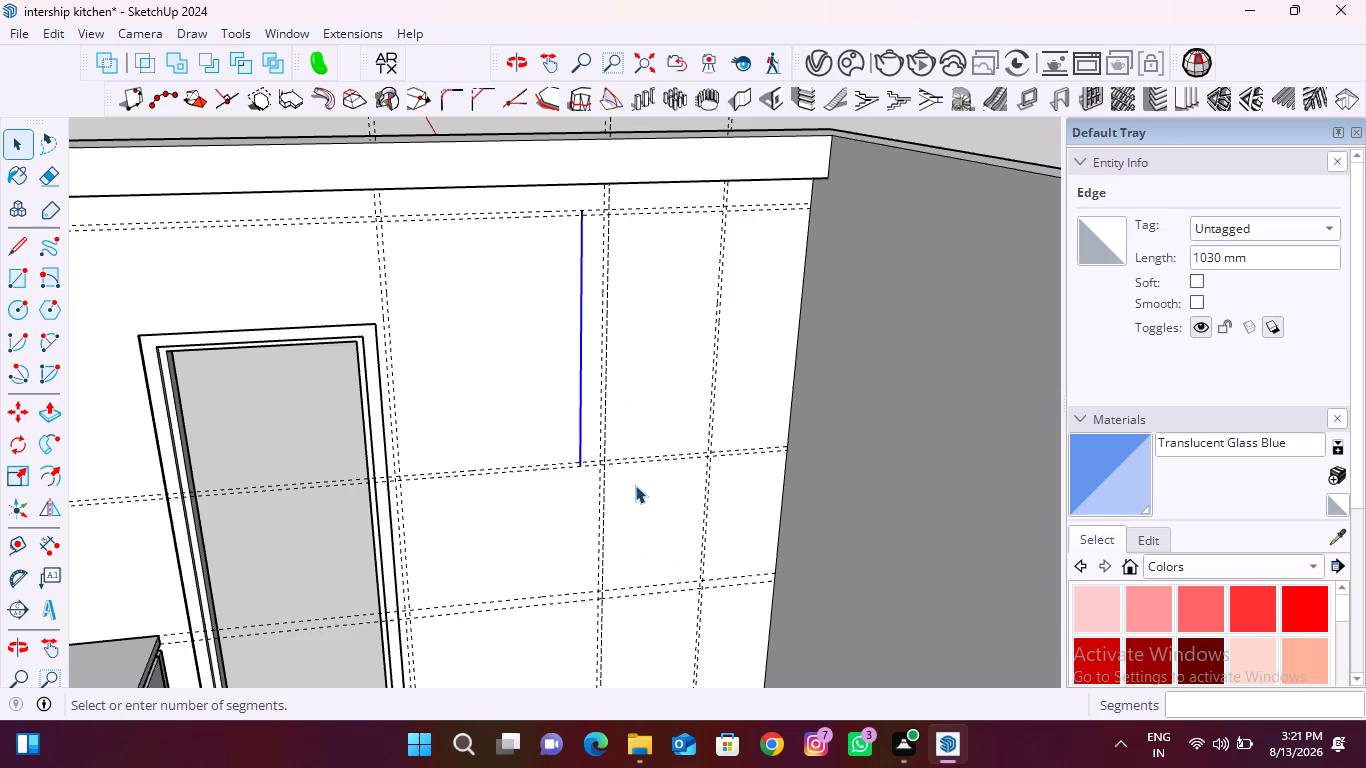
{"action": "left_click", "coordinate": [583, 390]}
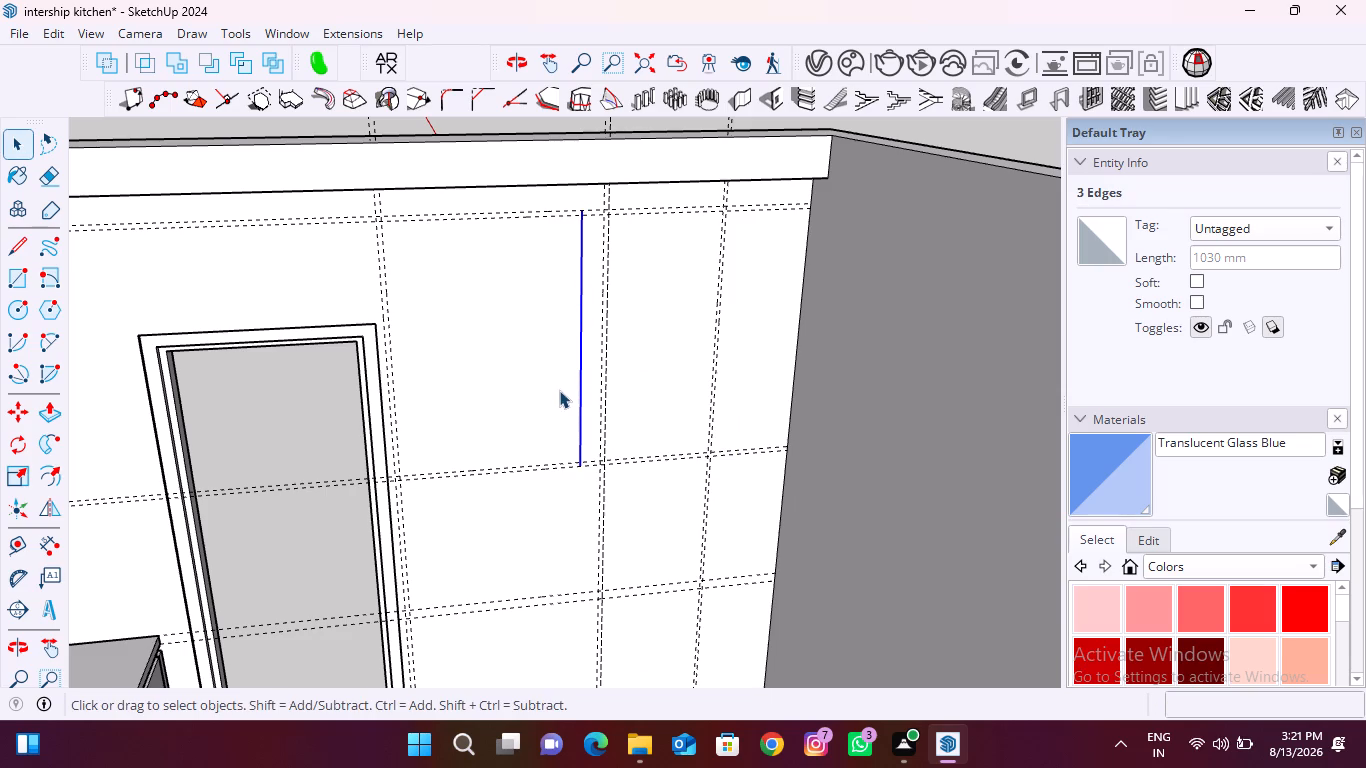
{"action": "left_click", "coordinate": [558, 390]}
{"action": "left_click", "coordinate": [581, 382]}
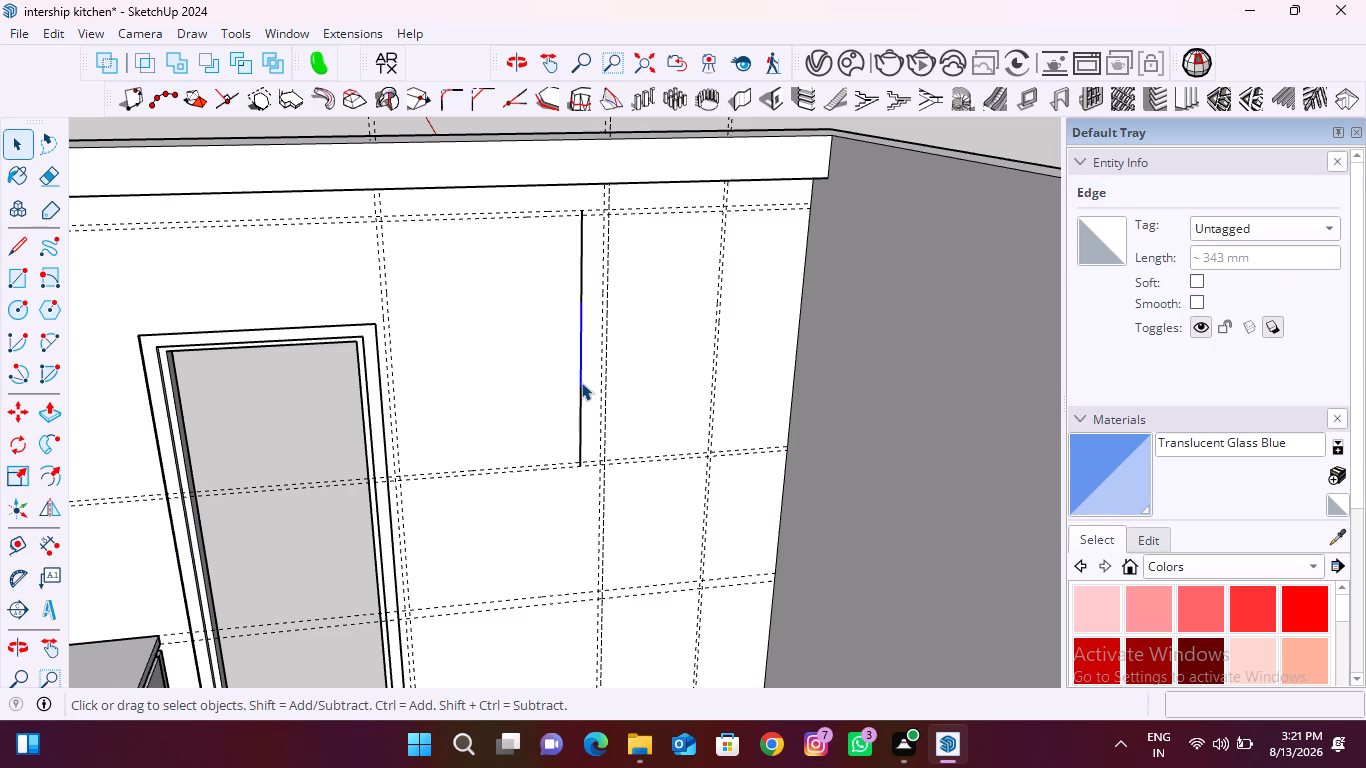
Place horizontal guides through the two division points of the vertical line, offset from the band's lower guide.
{"action": "key", "text": "t"}
{"action": "scroll", "coordinate": [523, 452], "scroll_direction": "up", "scroll_amount": 2}
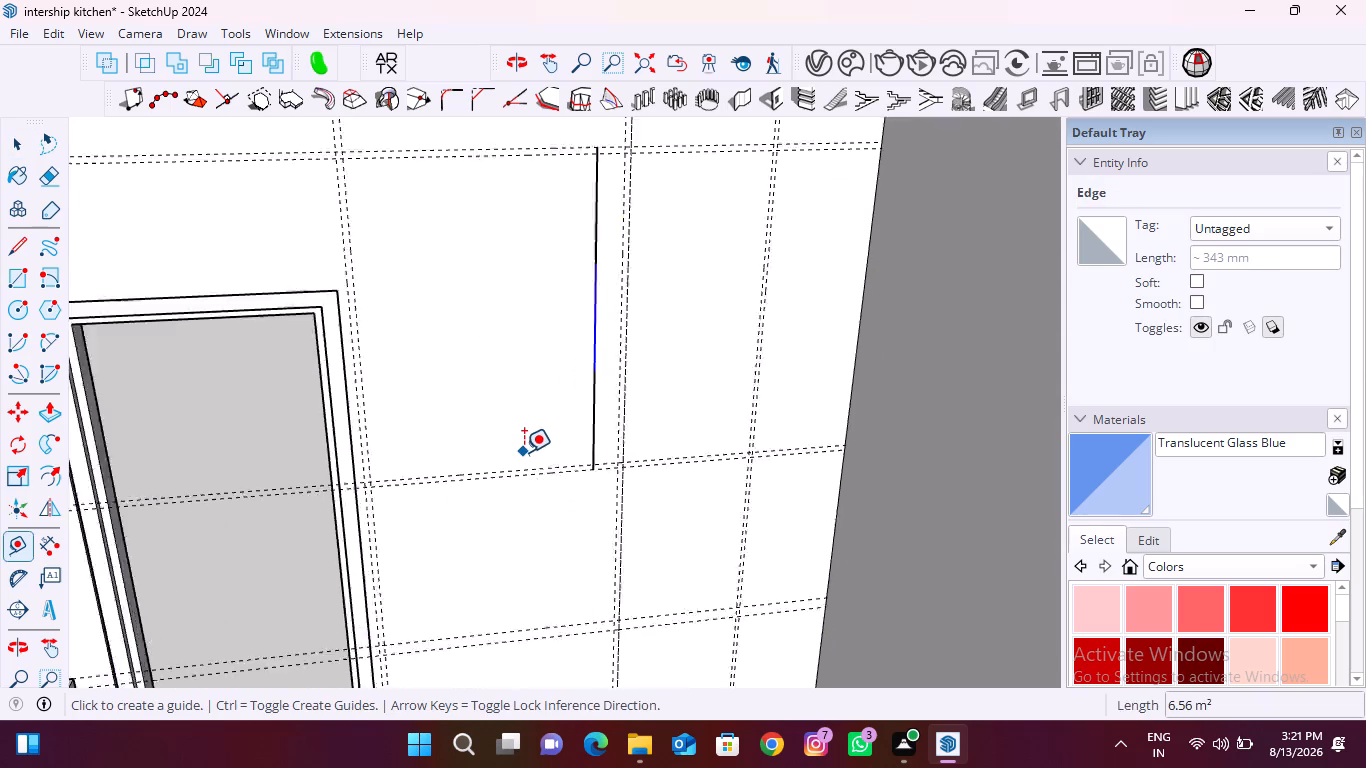
{"action": "scroll", "coordinate": [524, 452], "scroll_direction": "up", "scroll_amount": 3}
{"action": "left_click", "coordinate": [574, 482]}
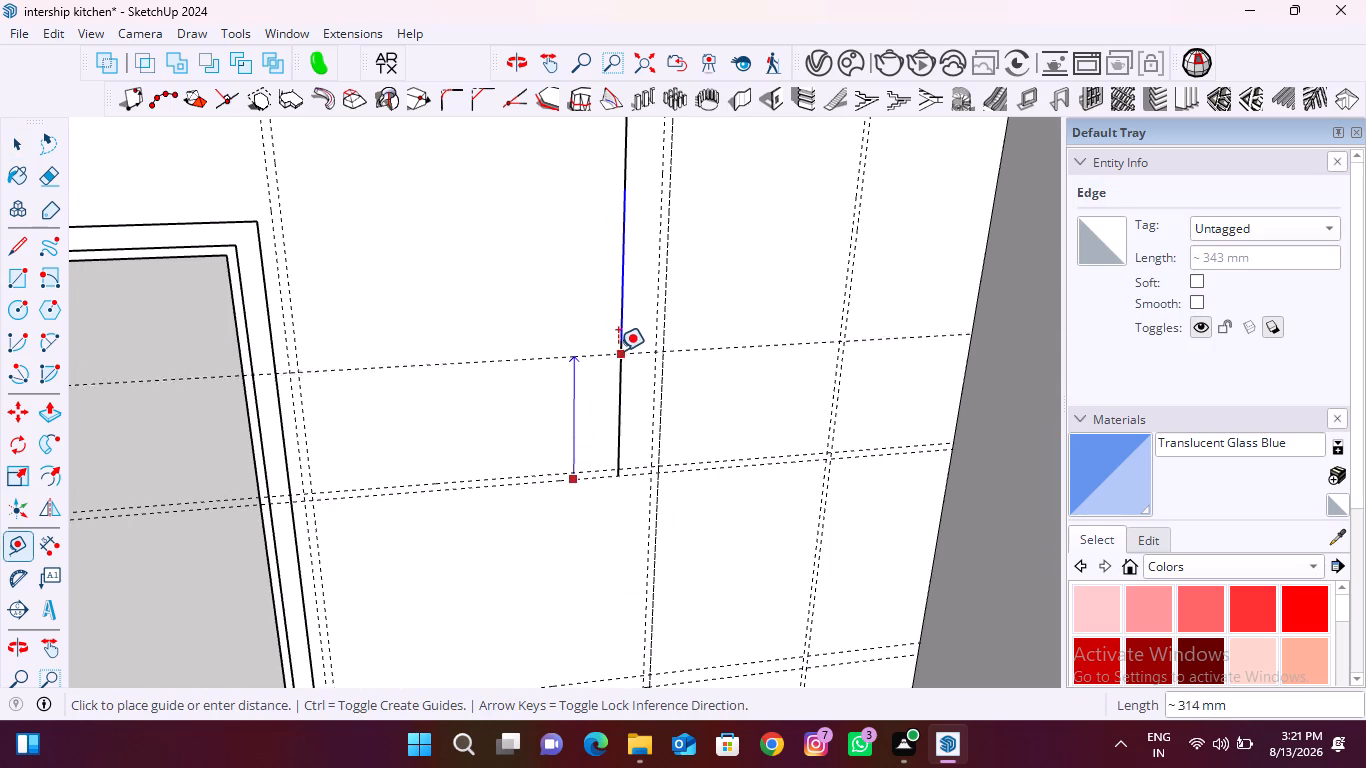
{"action": "left_click", "coordinate": [619, 346]}
{"action": "left_click", "coordinate": [594, 343]}
{"action": "scroll", "coordinate": [536, 440], "scroll_direction": "down", "scroll_amount": 4}
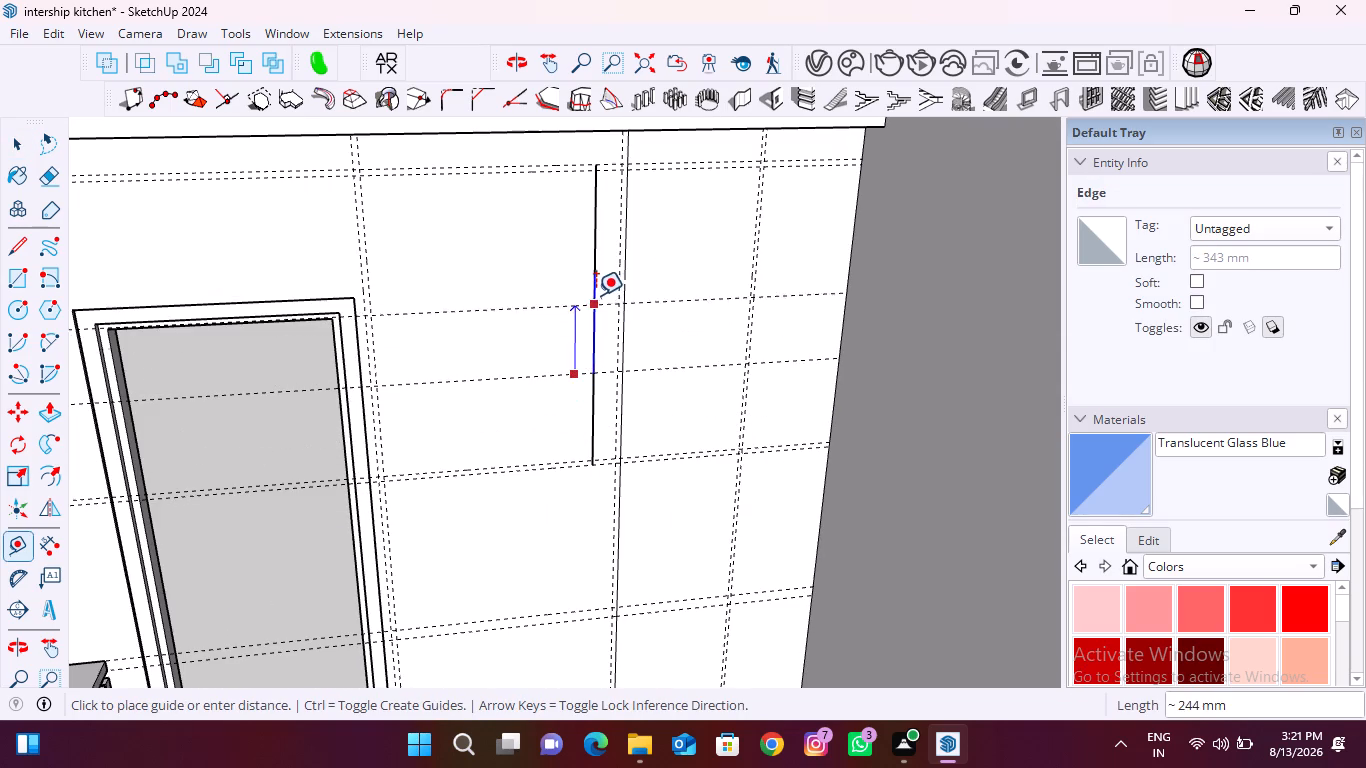
{"action": "left_click", "coordinate": [597, 275]}
Place horizontal guides 6 mm above and 6 mm below the guide at the upper division point.
{"action": "left_click", "coordinate": [525, 275]}
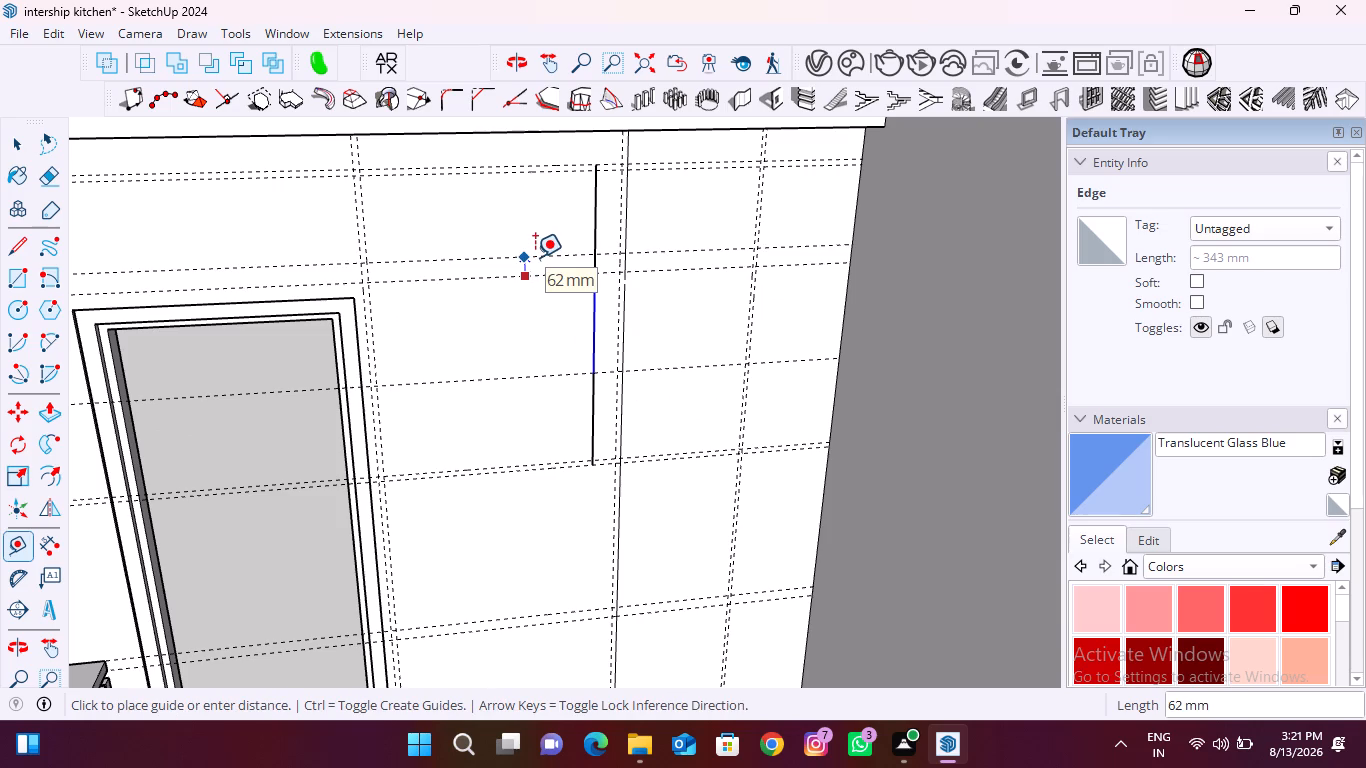
{"action": "key", "text": "6"}
{"action": "key", "text": "Return"}
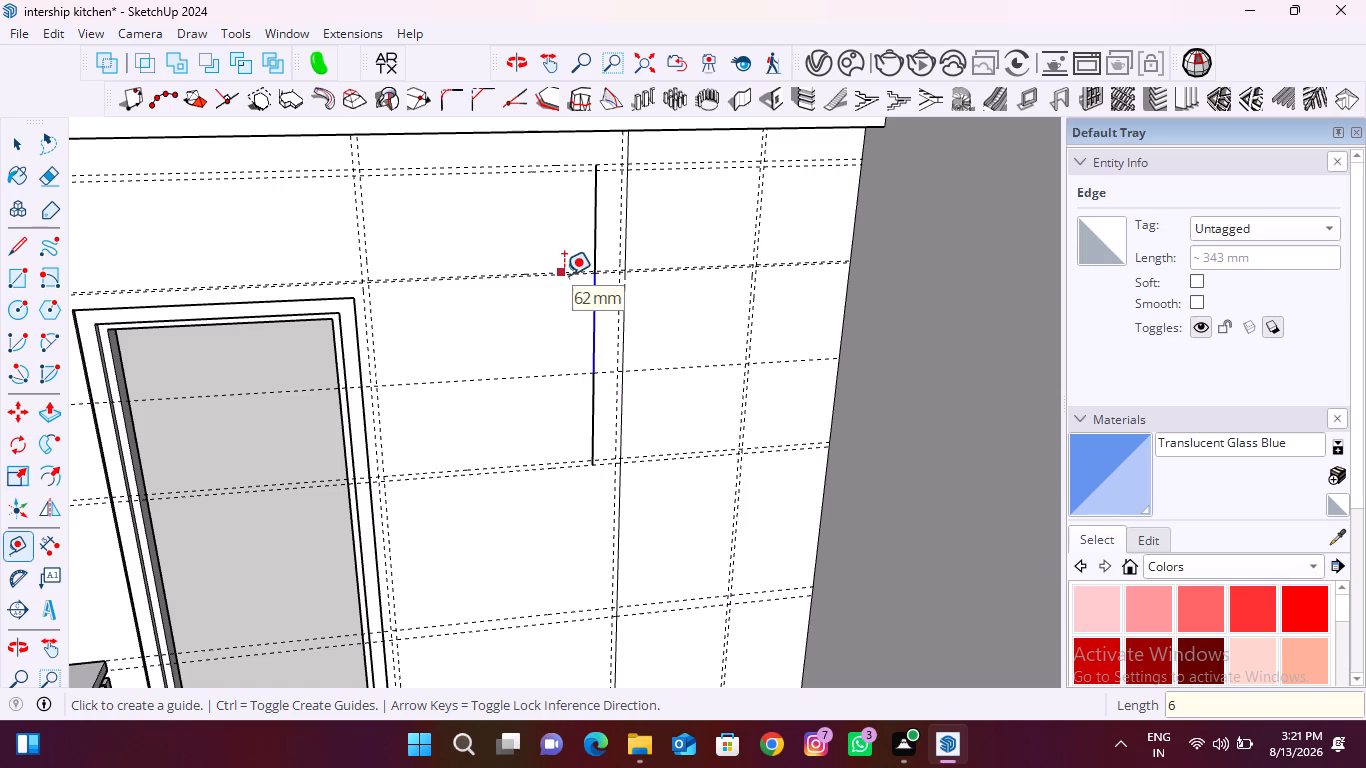
{"action": "scroll", "coordinate": [564, 275], "scroll_direction": "up", "scroll_amount": 8}
{"action": "left_click", "coordinate": [600, 275]}
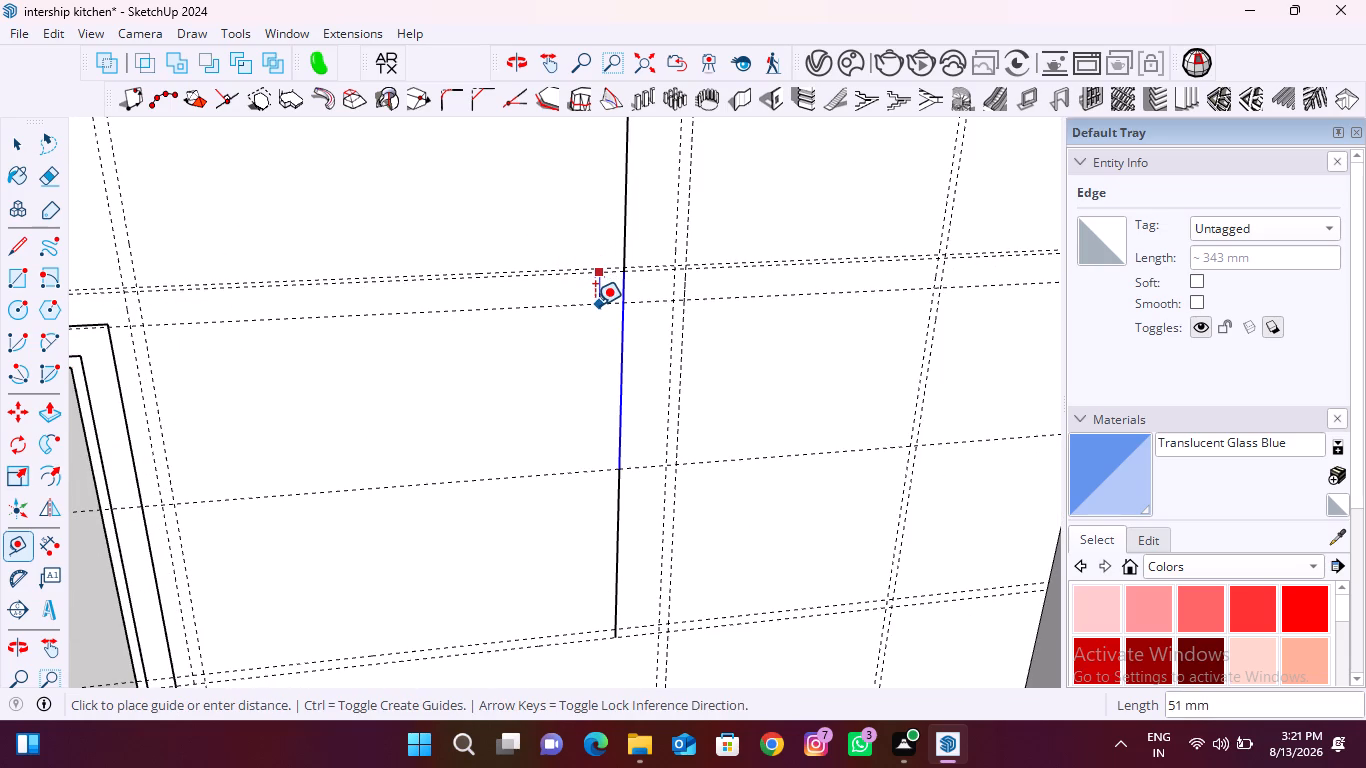
{"action": "key", "text": "6"}
{"action": "key", "text": "Return"}
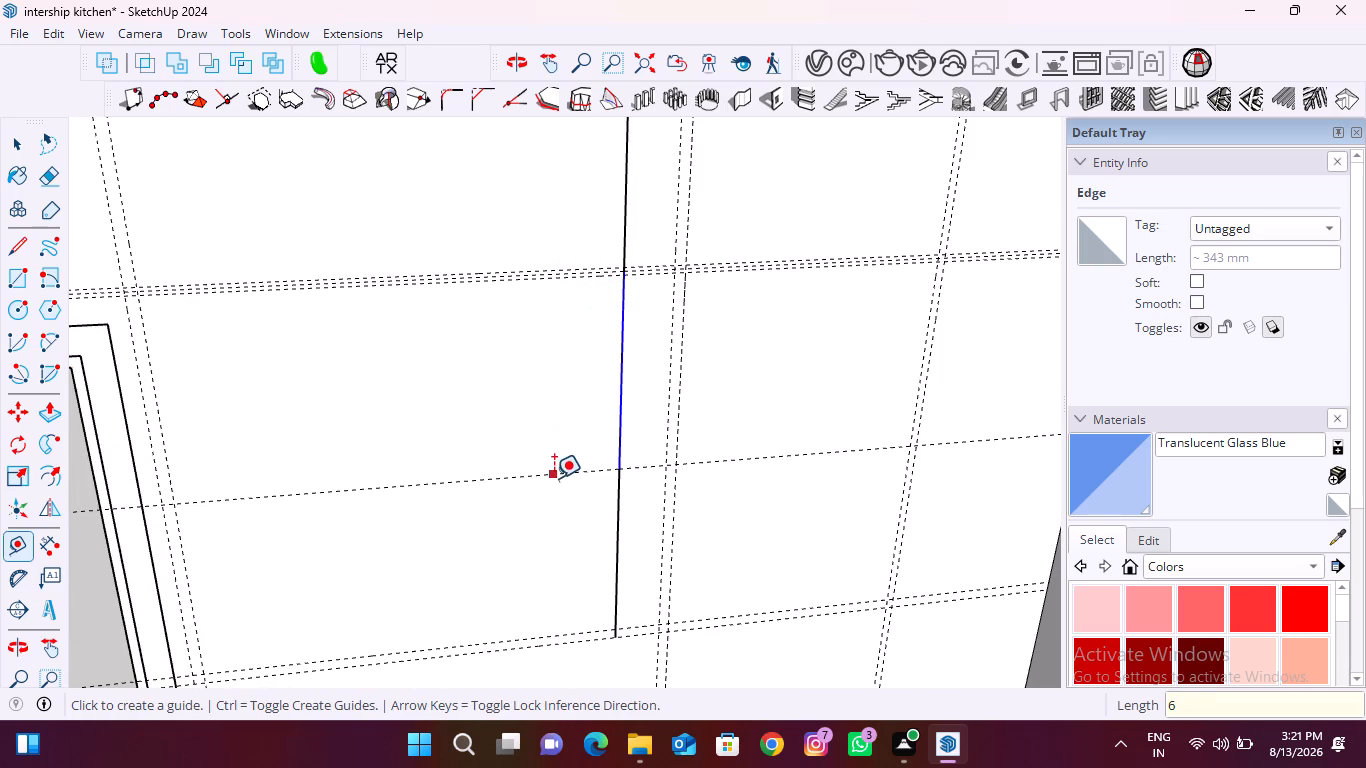
Place horizontal guides 6 mm above and 6 mm below the guide at the lower division point.
{"action": "left_click", "coordinate": [554, 478]}
{"action": "key", "text": "6"}
{"action": "key", "text": "Return"}
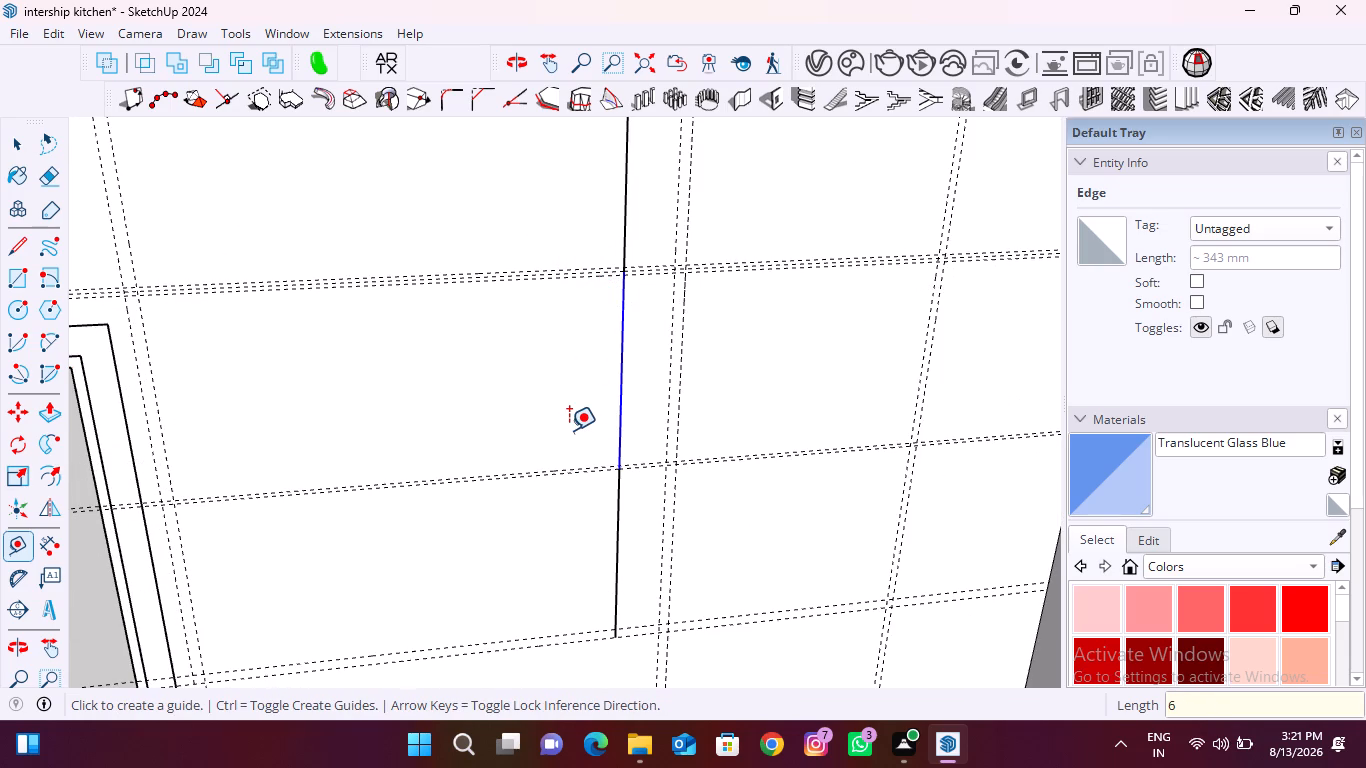
{"action": "scroll", "coordinate": [591, 501], "scroll_direction": "up", "scroll_amount": 5}
{"action": "left_click", "coordinate": [581, 456]}
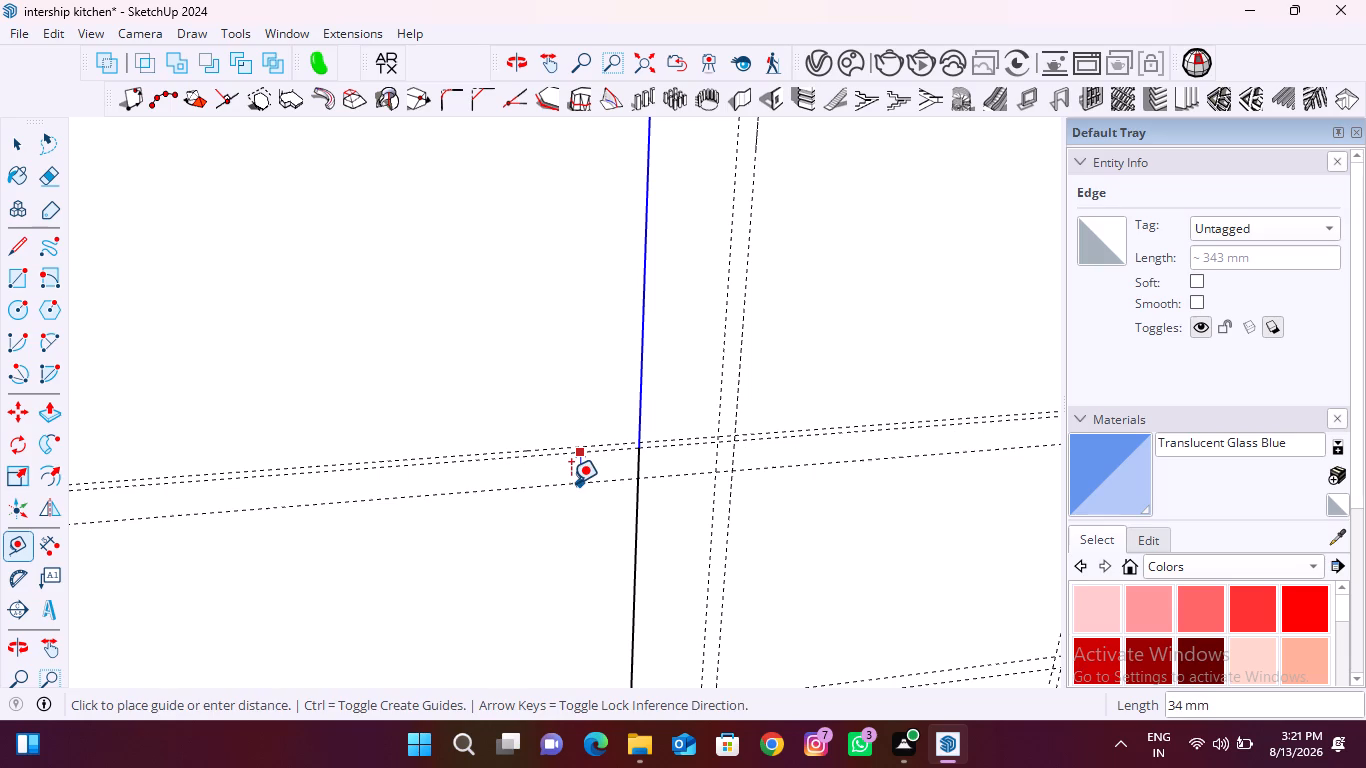
{"action": "key", "text": "6"}
{"action": "key", "text": "Return"}
Delete all three segments of the divided vertical line.
{"action": "scroll", "coordinate": [518, 375], "scroll_direction": "down", "scroll_amount": 3}
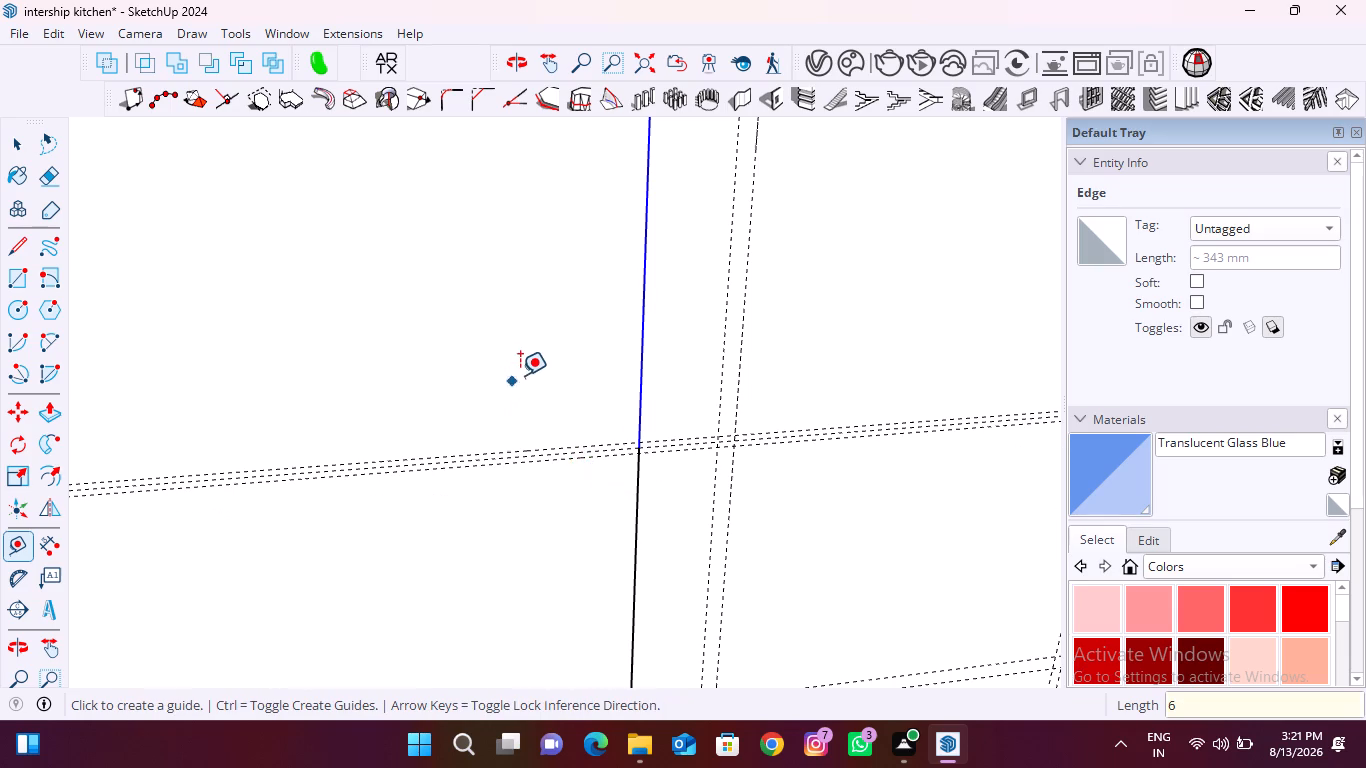
{"action": "scroll", "coordinate": [520, 375], "scroll_direction": "down", "scroll_amount": 9}
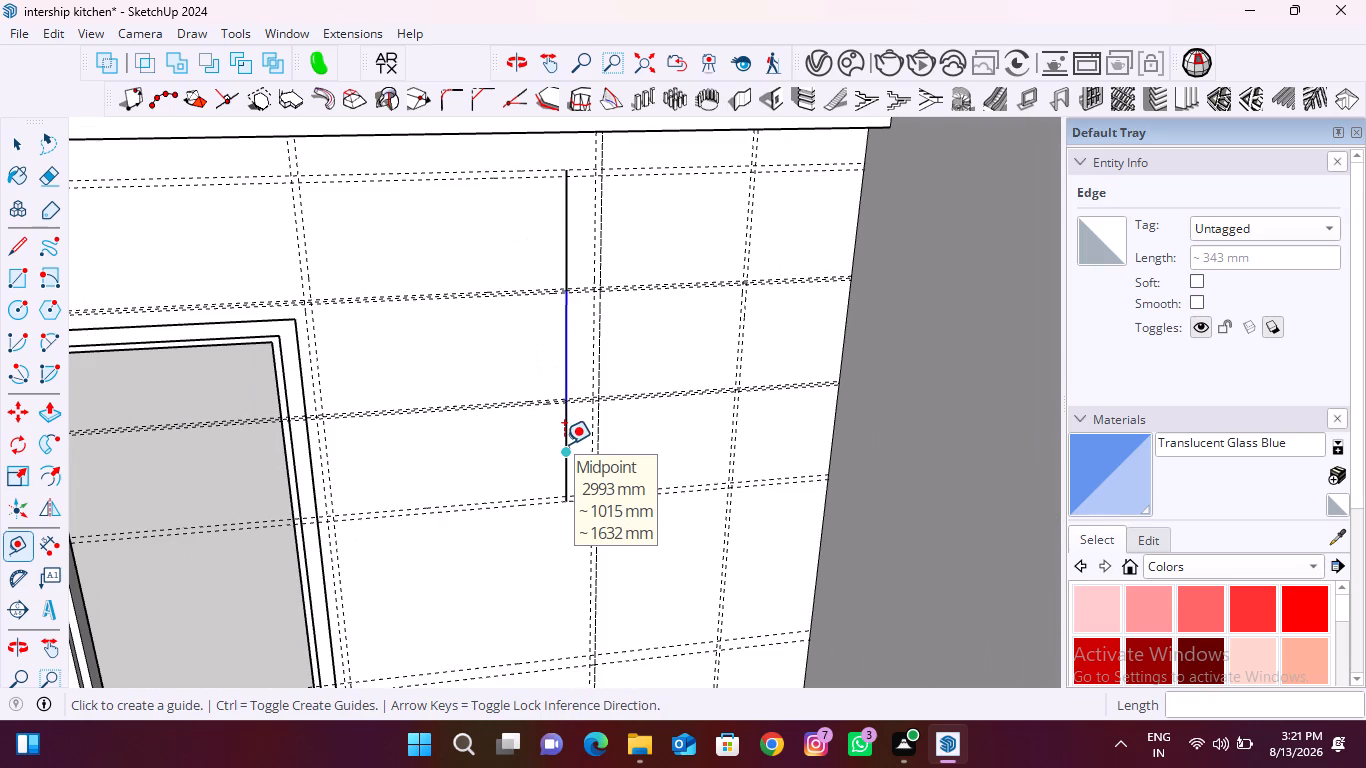
{"action": "key", "text": "space"}
{"action": "left_click", "coordinate": [564, 439]}
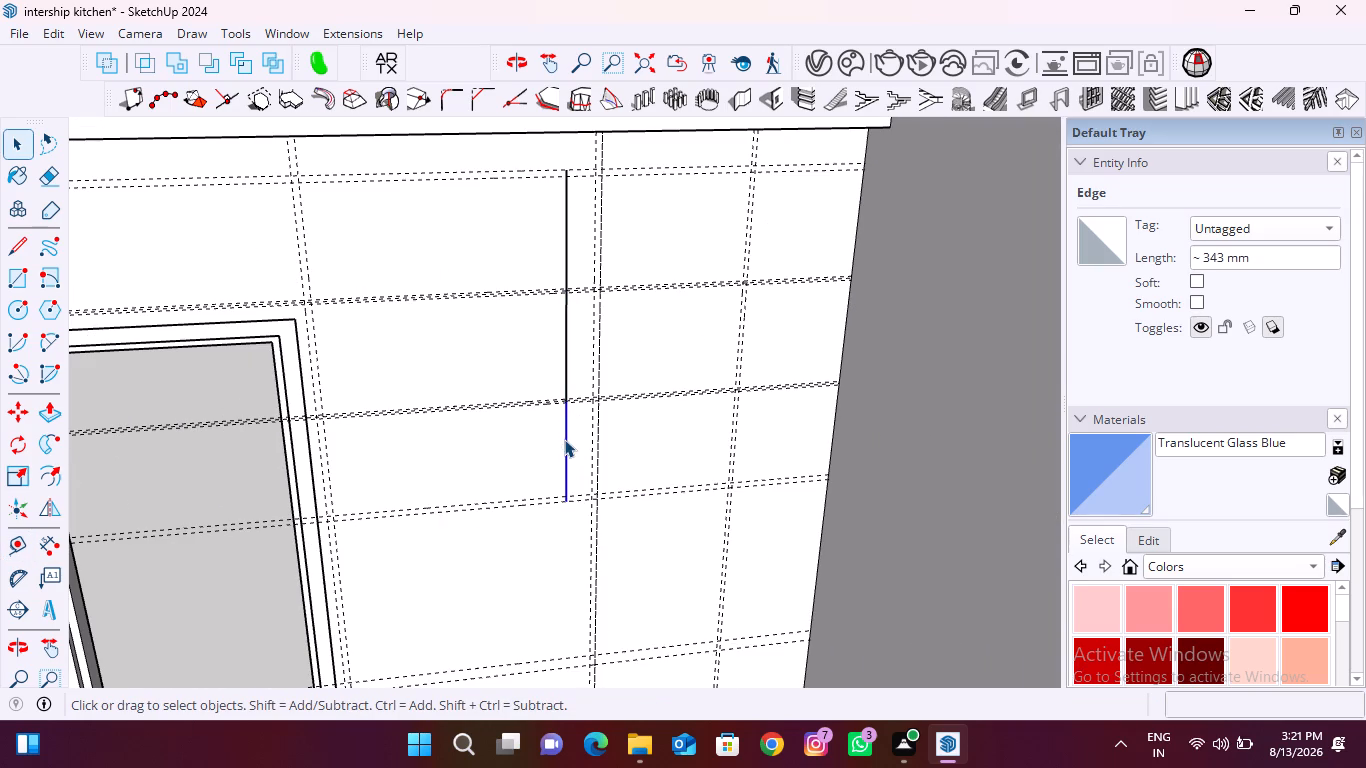
{"action": "key", "text": "Delete"}
{"action": "left_click", "coordinate": [566, 391]}
{"action": "key", "text": "Delete"}
{"action": "left_click", "coordinate": [564, 253]}
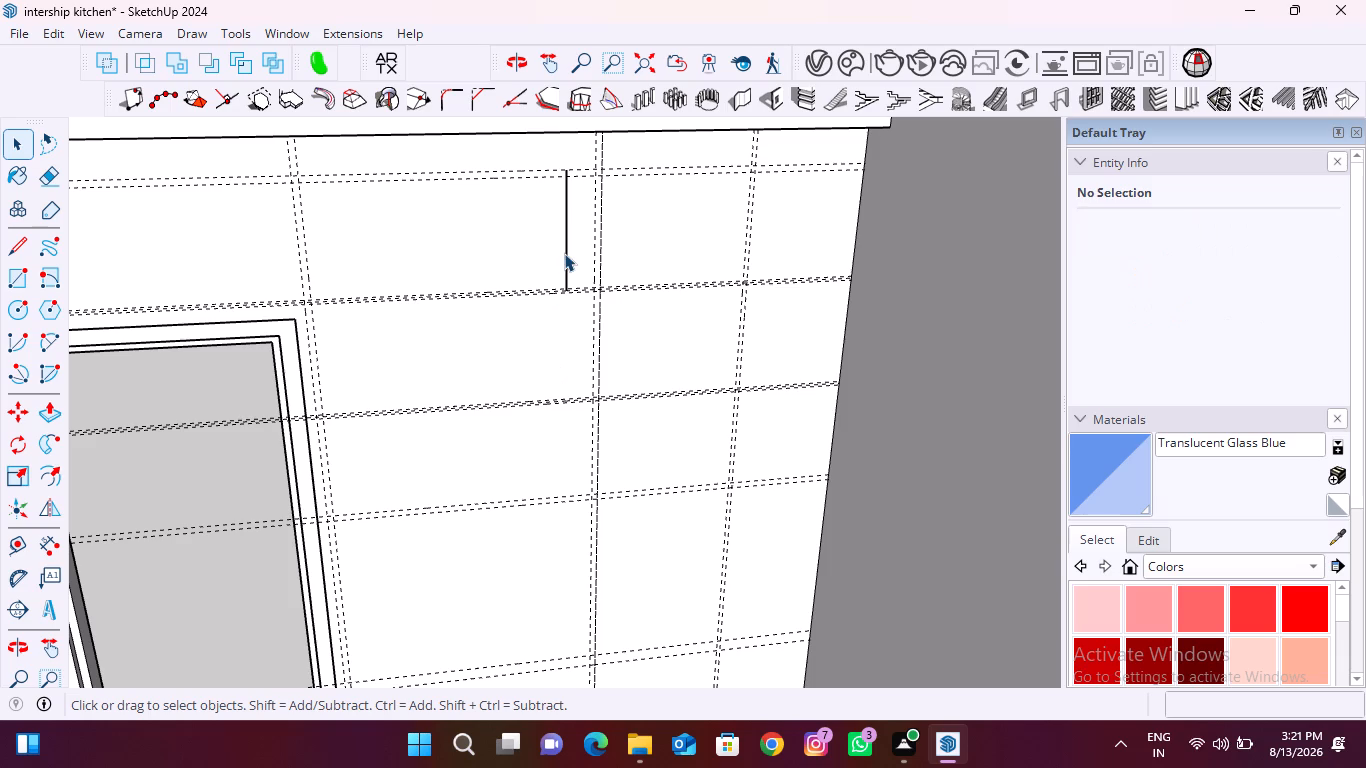
{"action": "key", "text": "Delete"}
Delete the centre guide from each of the two sets of three closely spaced horizontal guides, leaving the outer pairs.
{"action": "scroll", "coordinate": [572, 300], "scroll_direction": "up", "scroll_amount": 16}
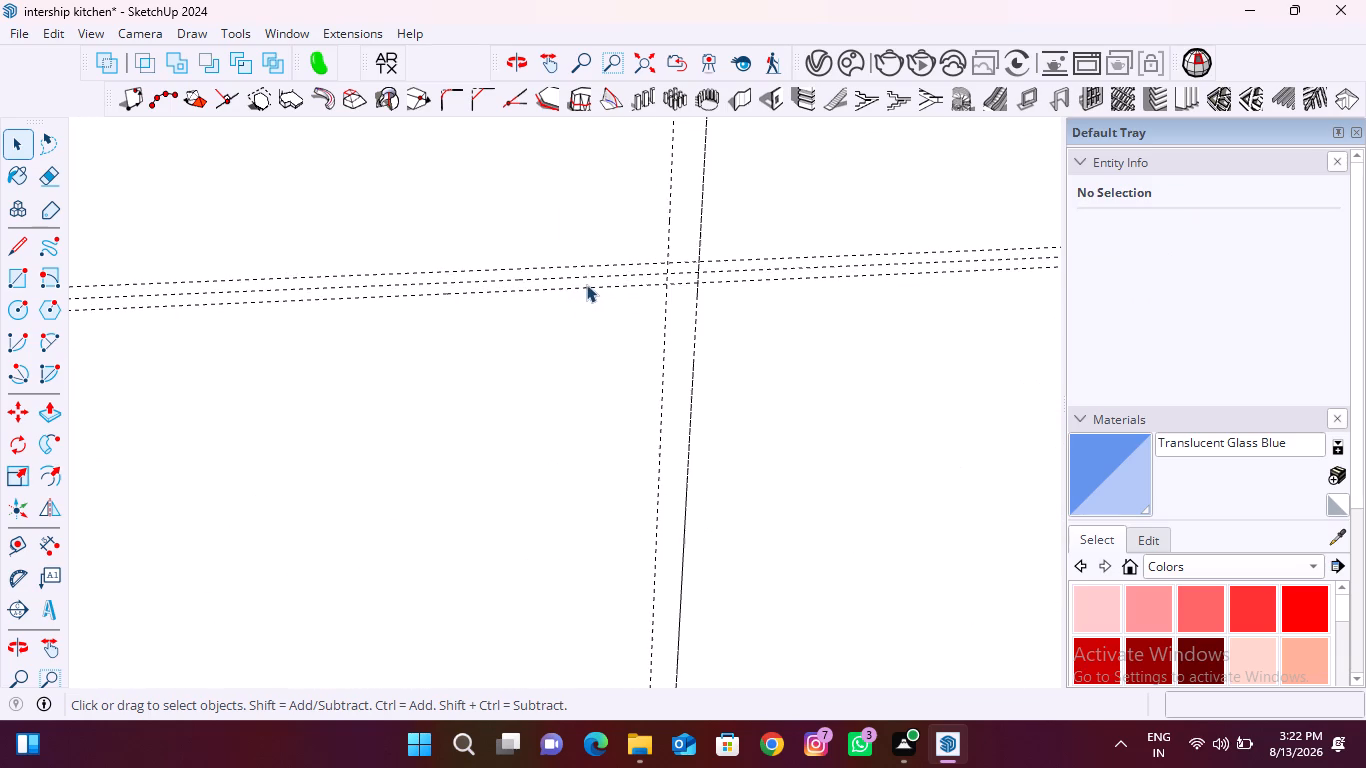
{"action": "left_click", "coordinate": [591, 276]}
{"action": "key", "text": "Delete"}
{"action": "scroll", "coordinate": [592, 276], "scroll_direction": "down", "scroll_amount": 10}
{"action": "scroll", "coordinate": [589, 515], "scroll_direction": "up", "scroll_amount": 4}
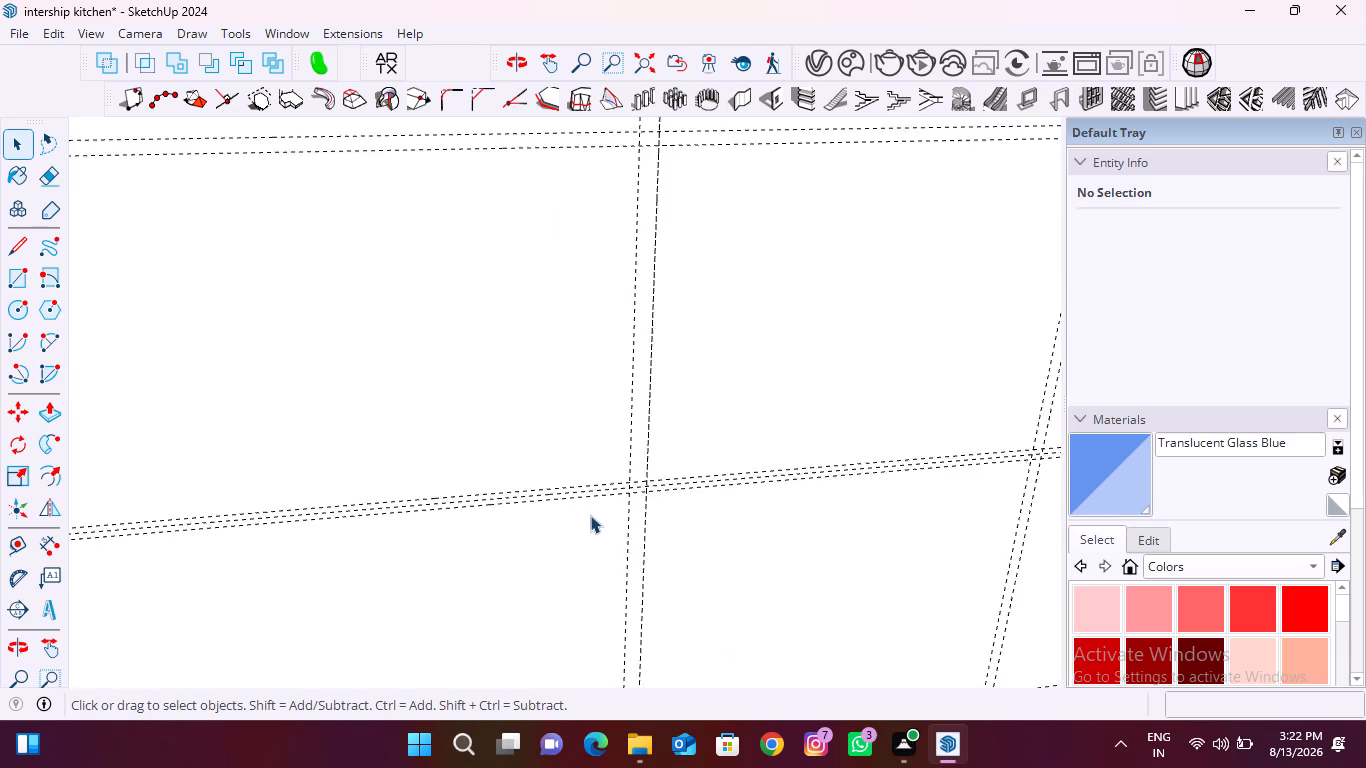
{"action": "scroll", "coordinate": [590, 515], "scroll_direction": "up", "scroll_amount": 12}
{"action": "left_click", "coordinate": [604, 461]}
{"action": "key", "text": "Delete"}
{"action": "scroll", "coordinate": [604, 461], "scroll_direction": "down", "scroll_amount": 2}
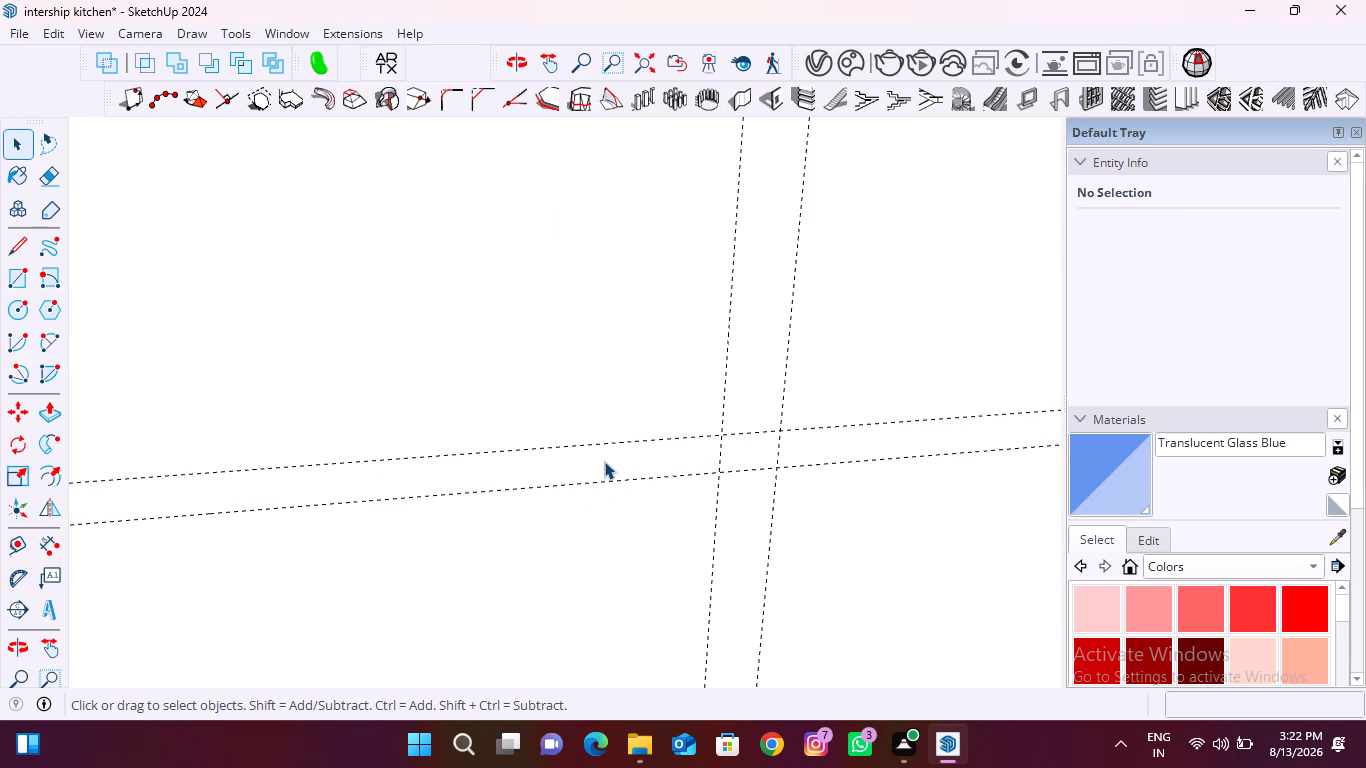
{"action": "scroll", "coordinate": [604, 461], "scroll_direction": "down", "scroll_amount": 20}
{"action": "scroll", "coordinate": [604, 461], "scroll_direction": "down", "scroll_amount": 6}
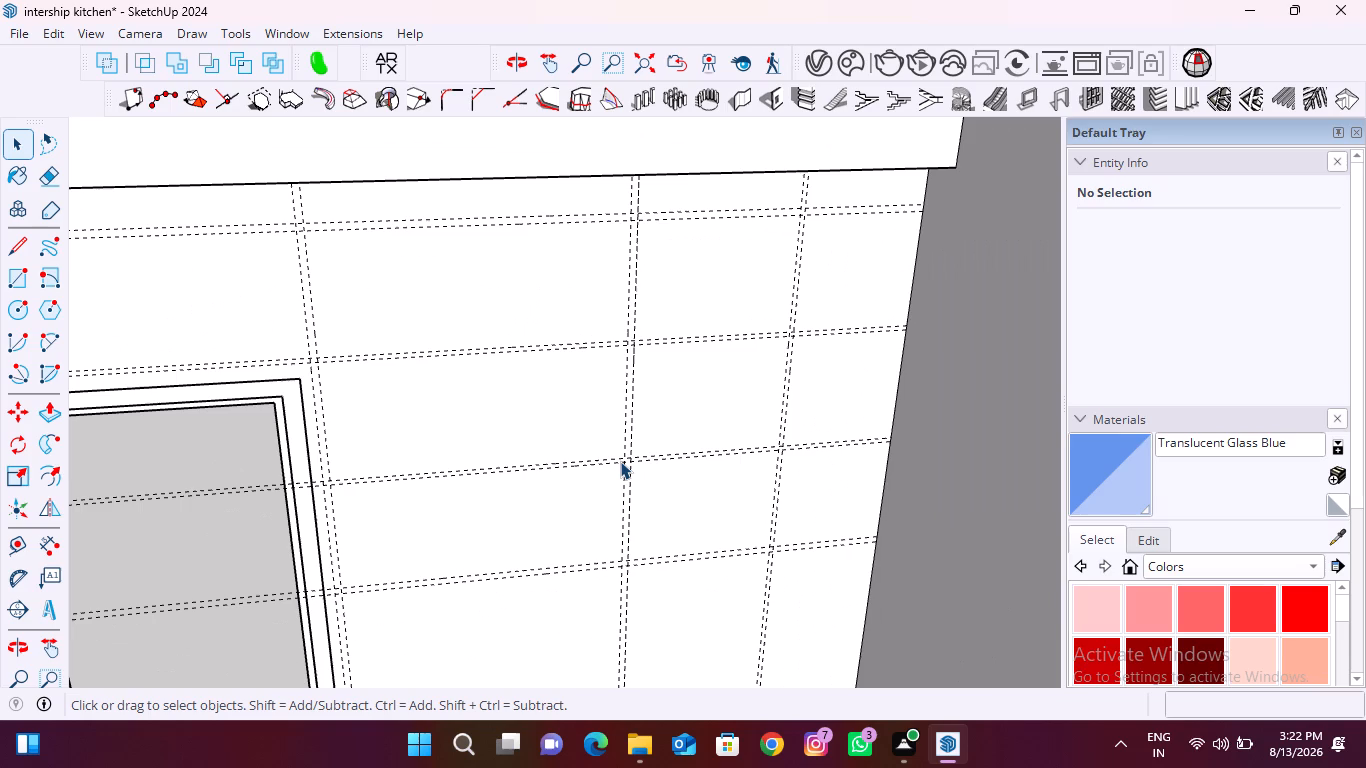
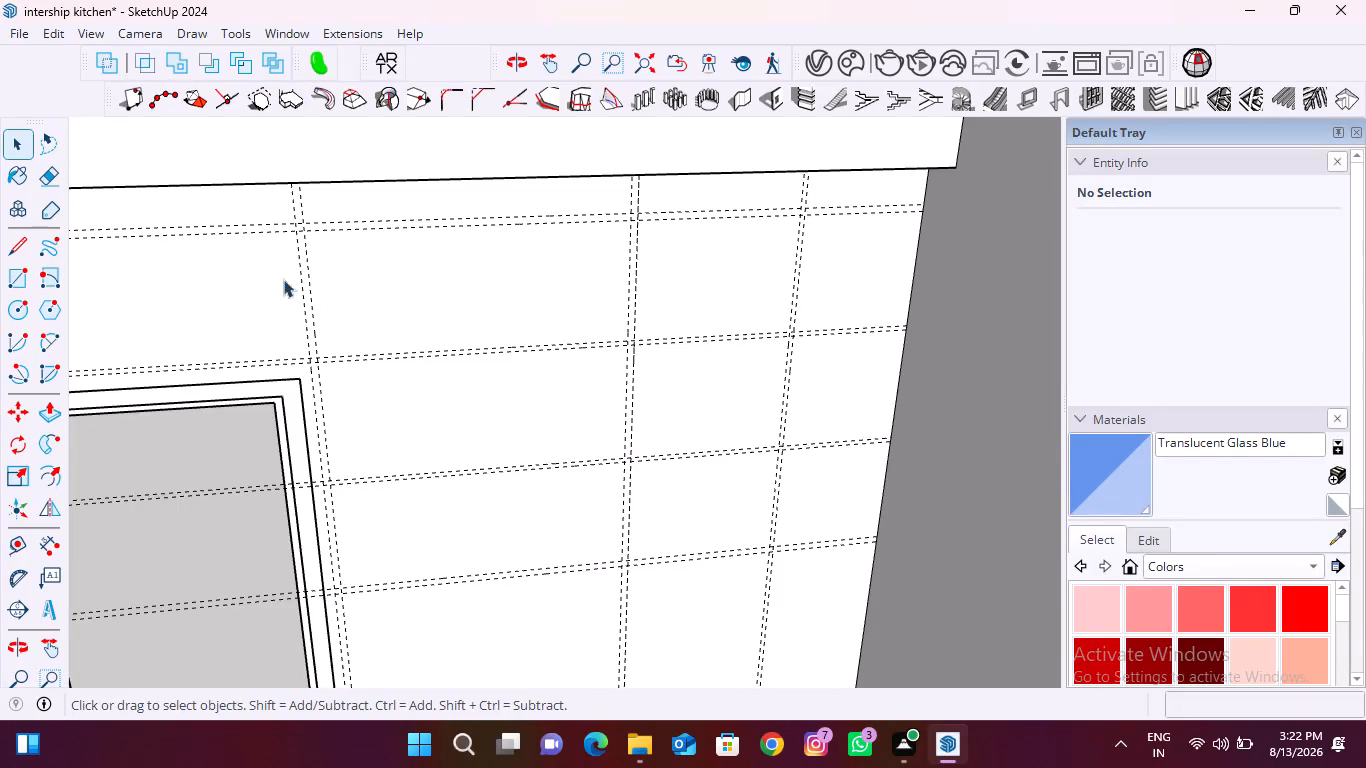
Draw an 18 × 1630 mm rectangle along the uppermost horizontal guide pair, from the vertical guides beside the doorway to the wall's corner edge.
{"action": "key", "text": "r"}
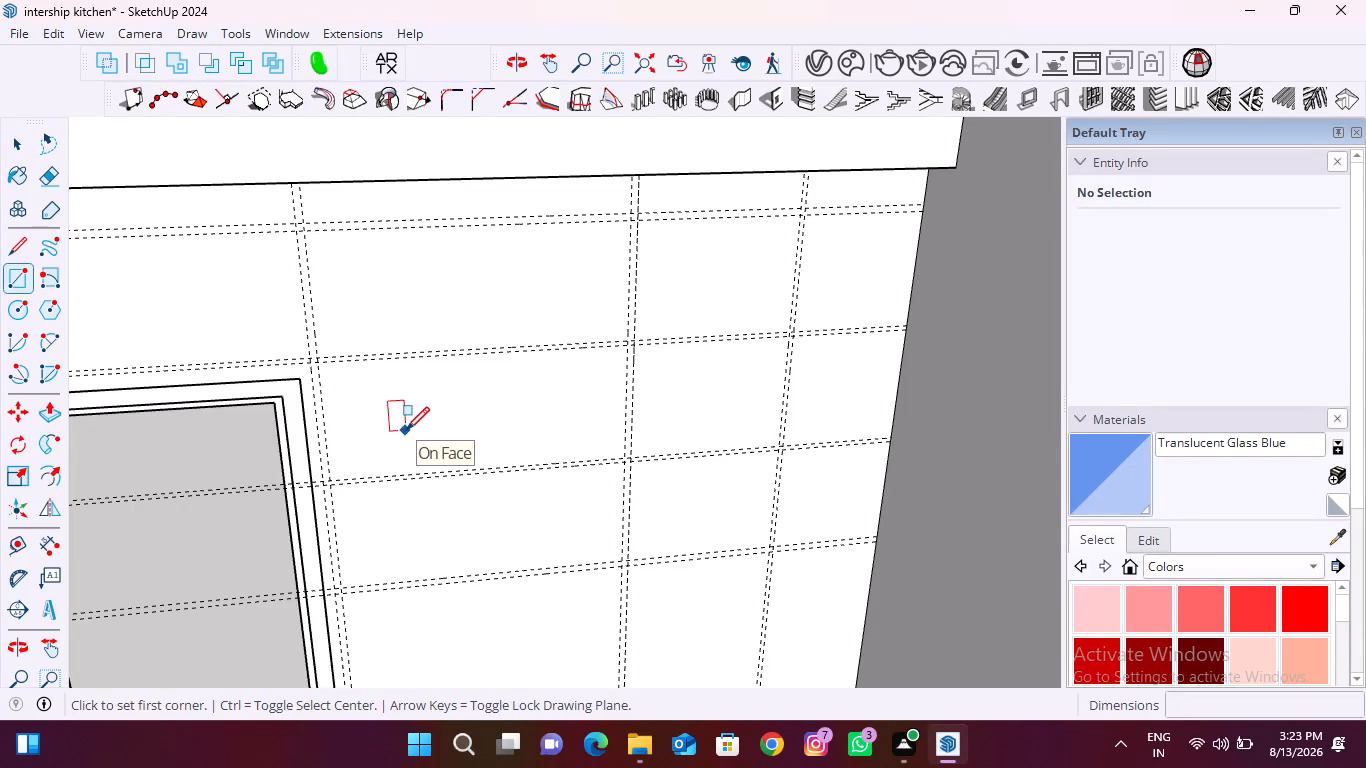
{"action": "scroll", "coordinate": [299, 223], "scroll_direction": "up", "scroll_amount": 7}
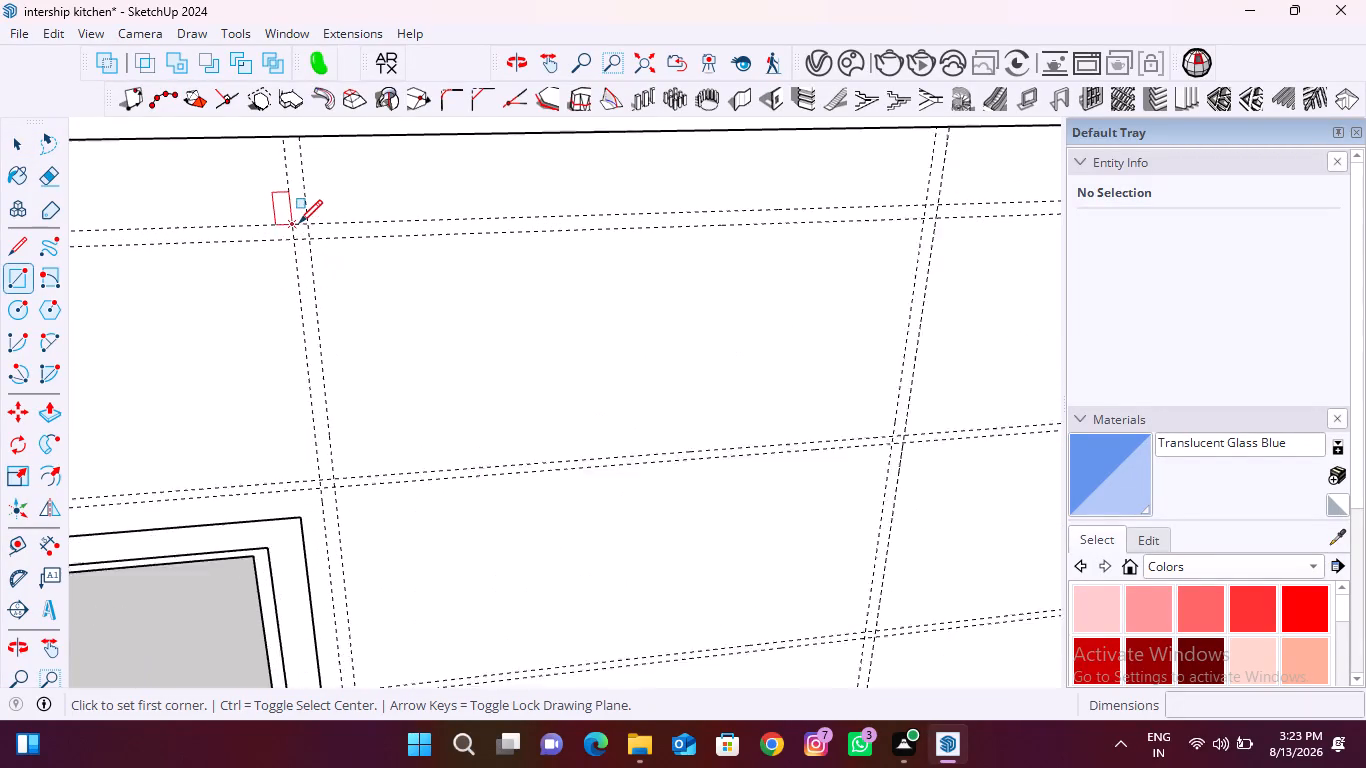
{"action": "scroll", "coordinate": [299, 223], "scroll_direction": "up", "scroll_amount": 2}
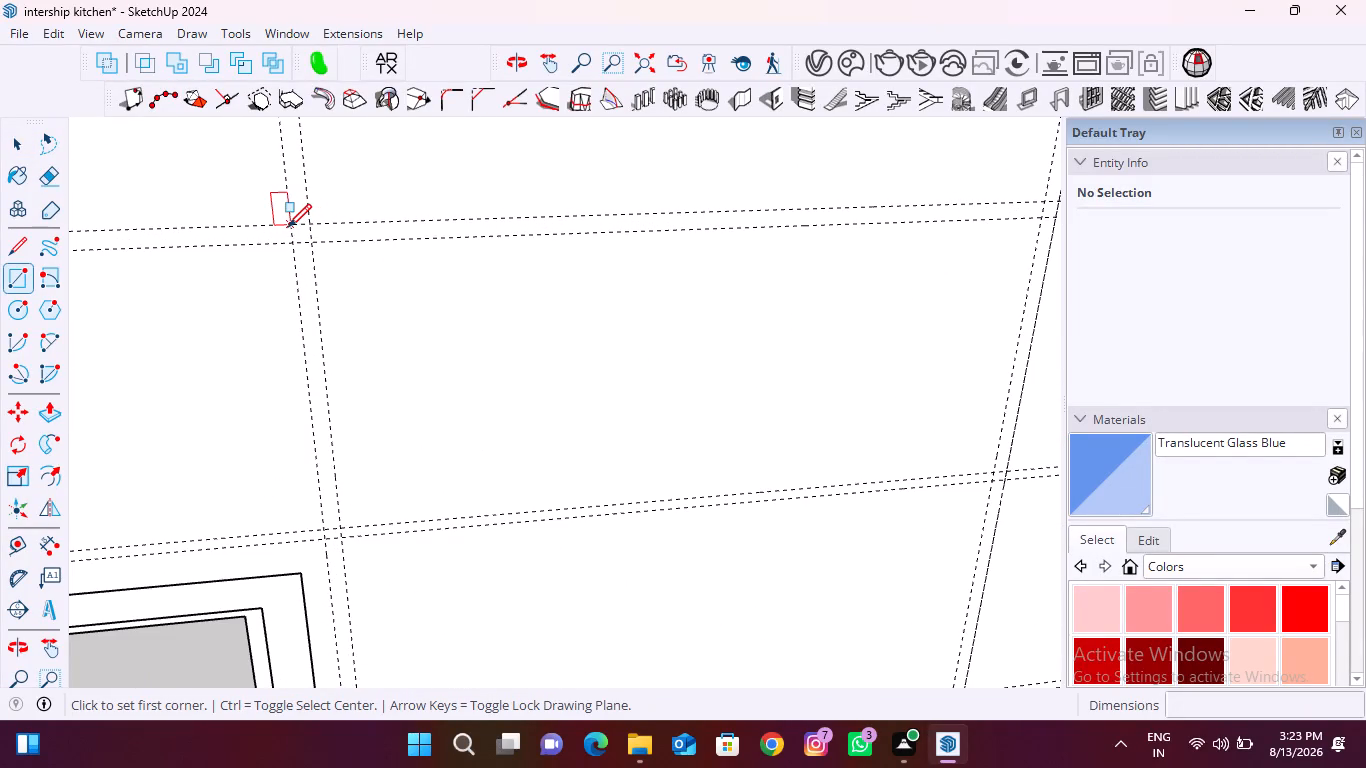
{"action": "left_click", "coordinate": [288, 227]}
{"action": "scroll", "coordinate": [261, 228], "scroll_direction": "down", "scroll_amount": 9}
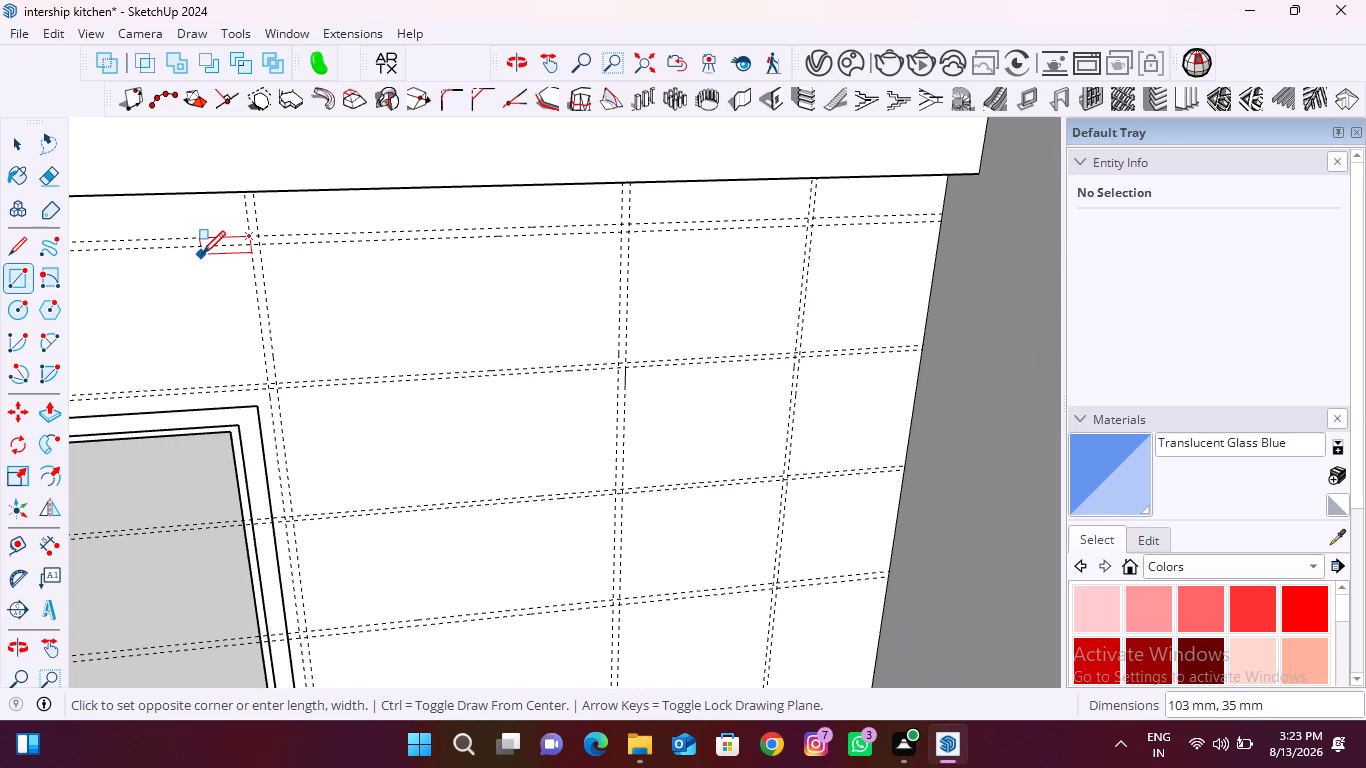
{"action": "scroll", "coordinate": [202, 254], "scroll_direction": "down", "scroll_amount": 2}
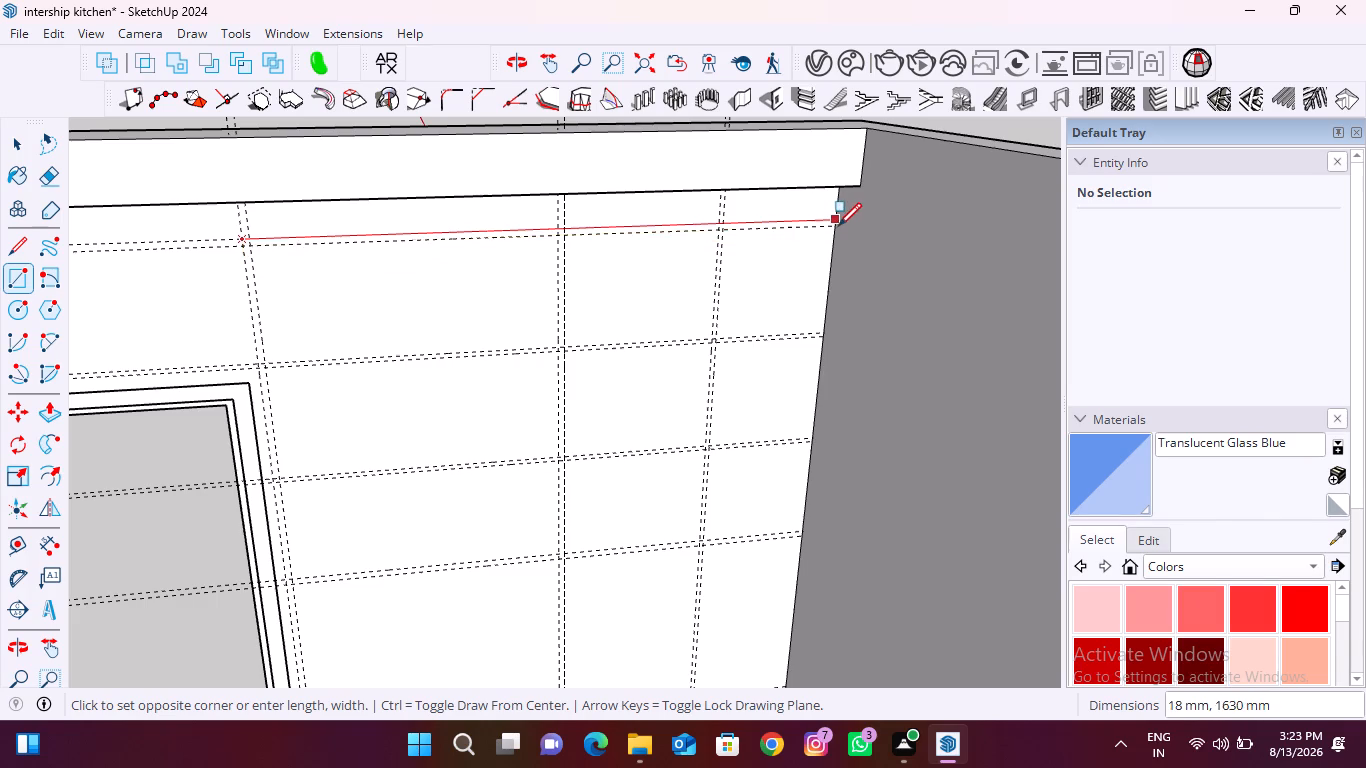
{"action": "scroll", "coordinate": [840, 226], "scroll_direction": "up", "scroll_amount": 8}
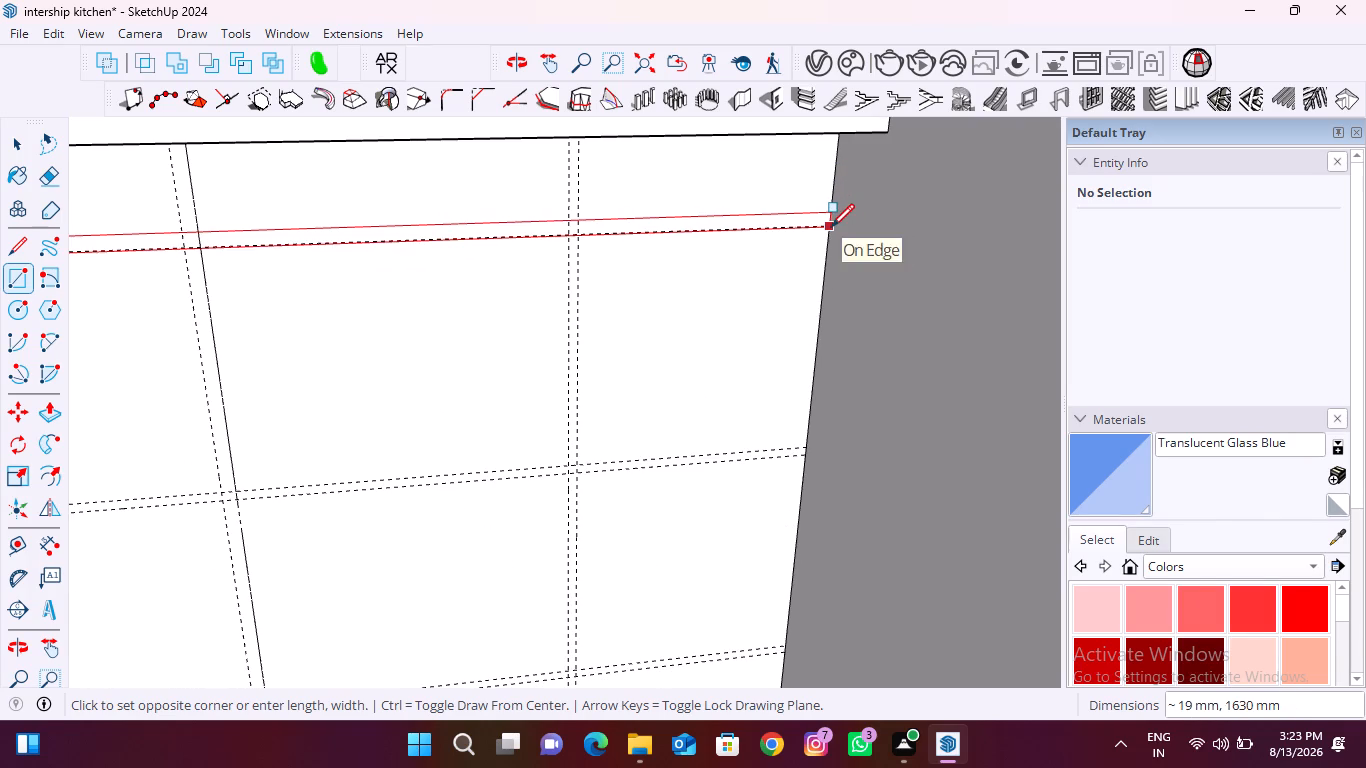
{"action": "left_click", "coordinate": [829, 228]}
Draw a 12 × 1630 mm rectangle along the upper division guide pair, from the doorway-side vertical guides to the corner edge.
{"action": "scroll", "coordinate": [829, 228], "scroll_direction": "down", "scroll_amount": 7}
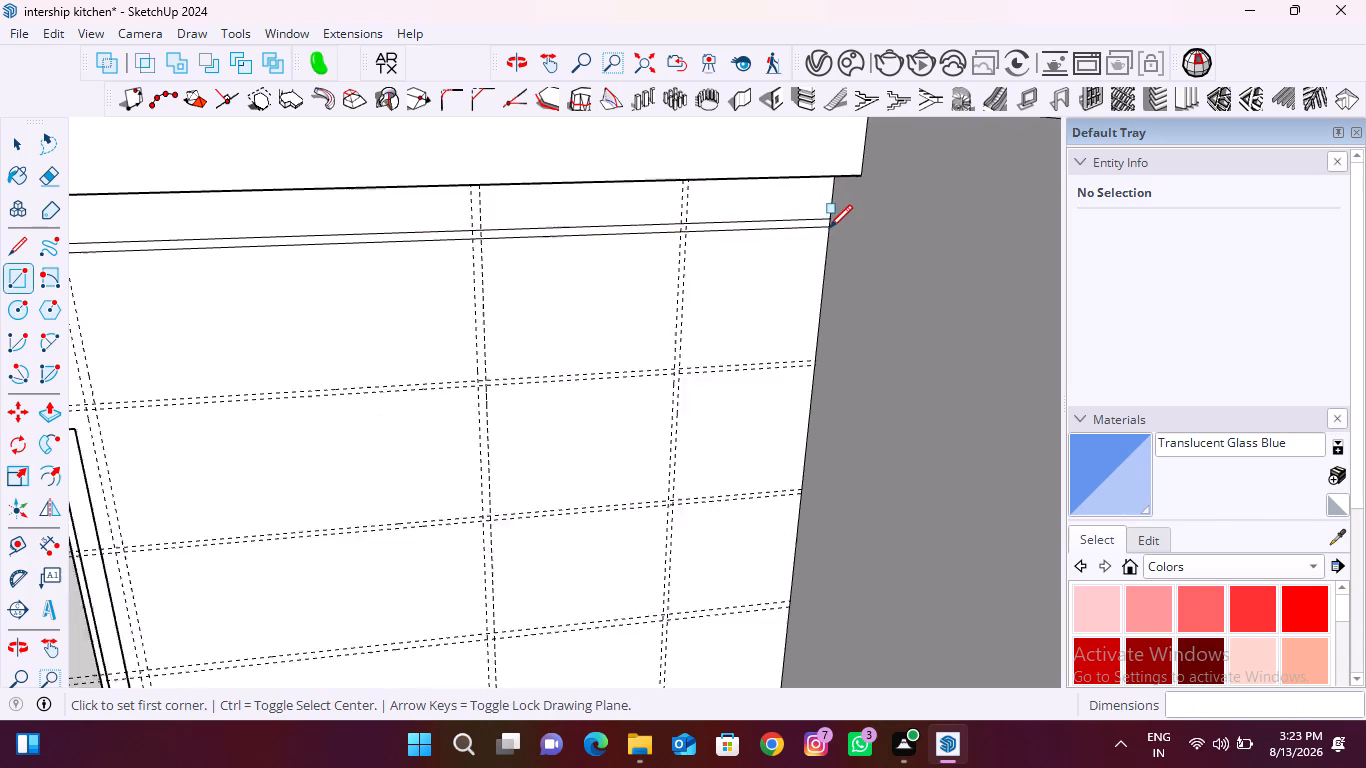
{"action": "scroll", "coordinate": [829, 228], "scroll_direction": "down", "scroll_amount": 1}
{"action": "scroll", "coordinate": [190, 387], "scroll_direction": "up", "scroll_amount": 8}
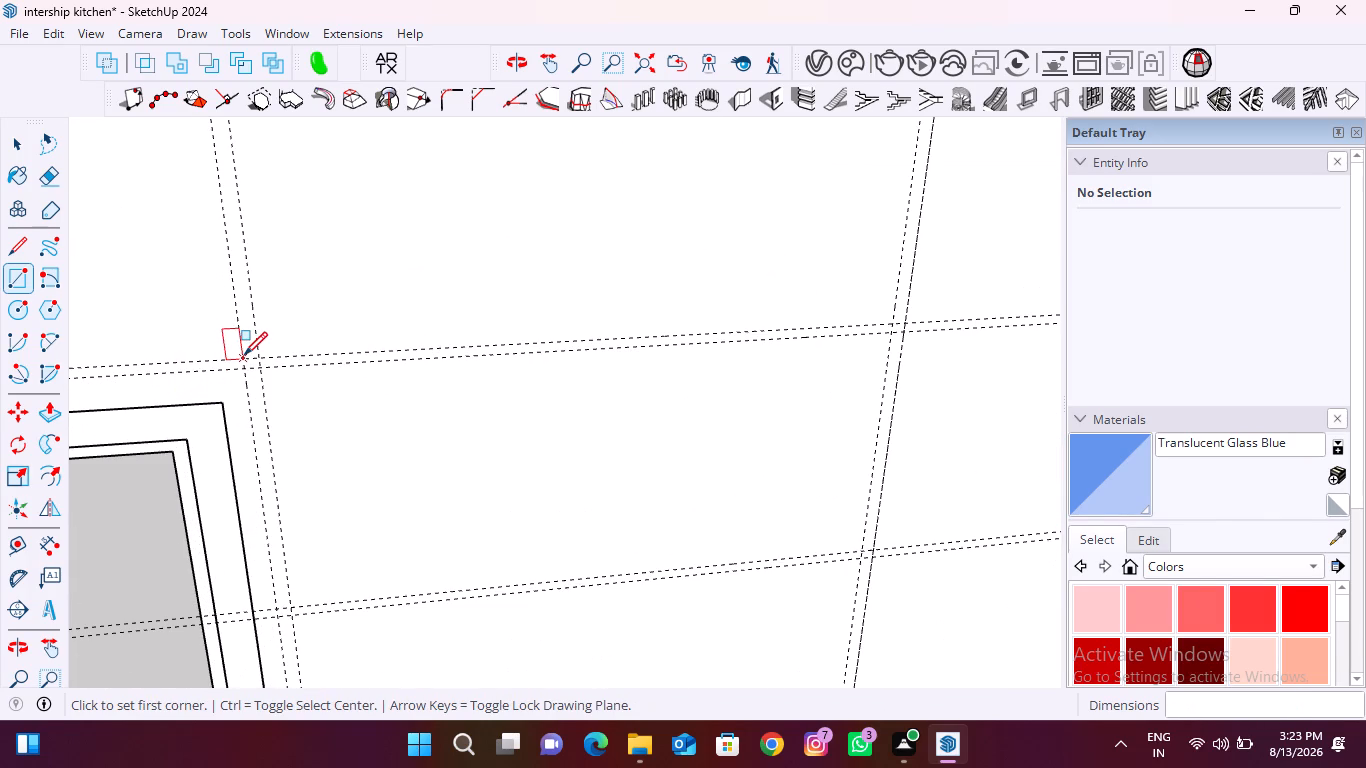
{"action": "left_click", "coordinate": [244, 355]}
{"action": "scroll", "coordinate": [237, 359], "scroll_direction": "down", "scroll_amount": 11}
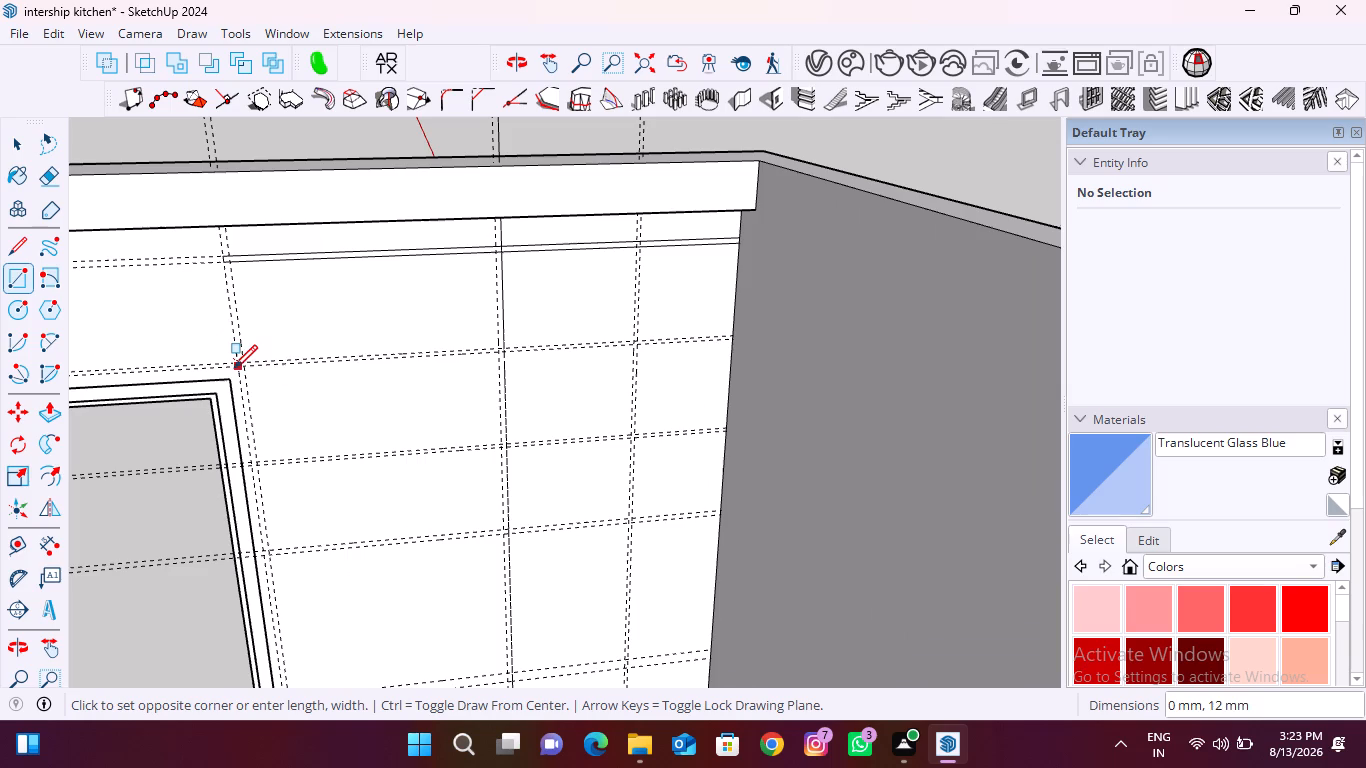
{"action": "scroll", "coordinate": [737, 335], "scroll_direction": "up", "scroll_amount": 19}
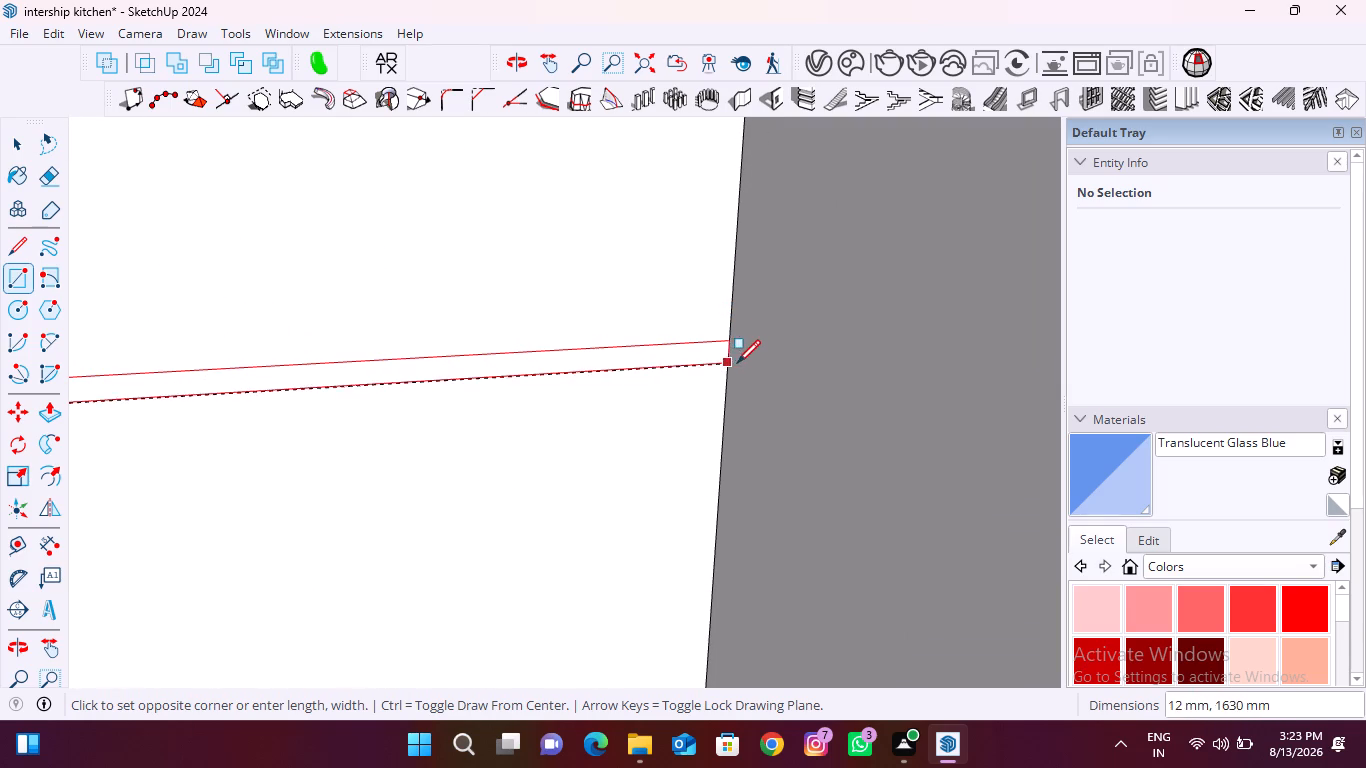
{"action": "left_click", "coordinate": [727, 363]}
Draw a thin horizontal rectangle filling the lower division guide pair, from the doorway-side vertical guides to the corner edge.
{"action": "scroll", "coordinate": [739, 320], "scroll_direction": "down", "scroll_amount": 14}
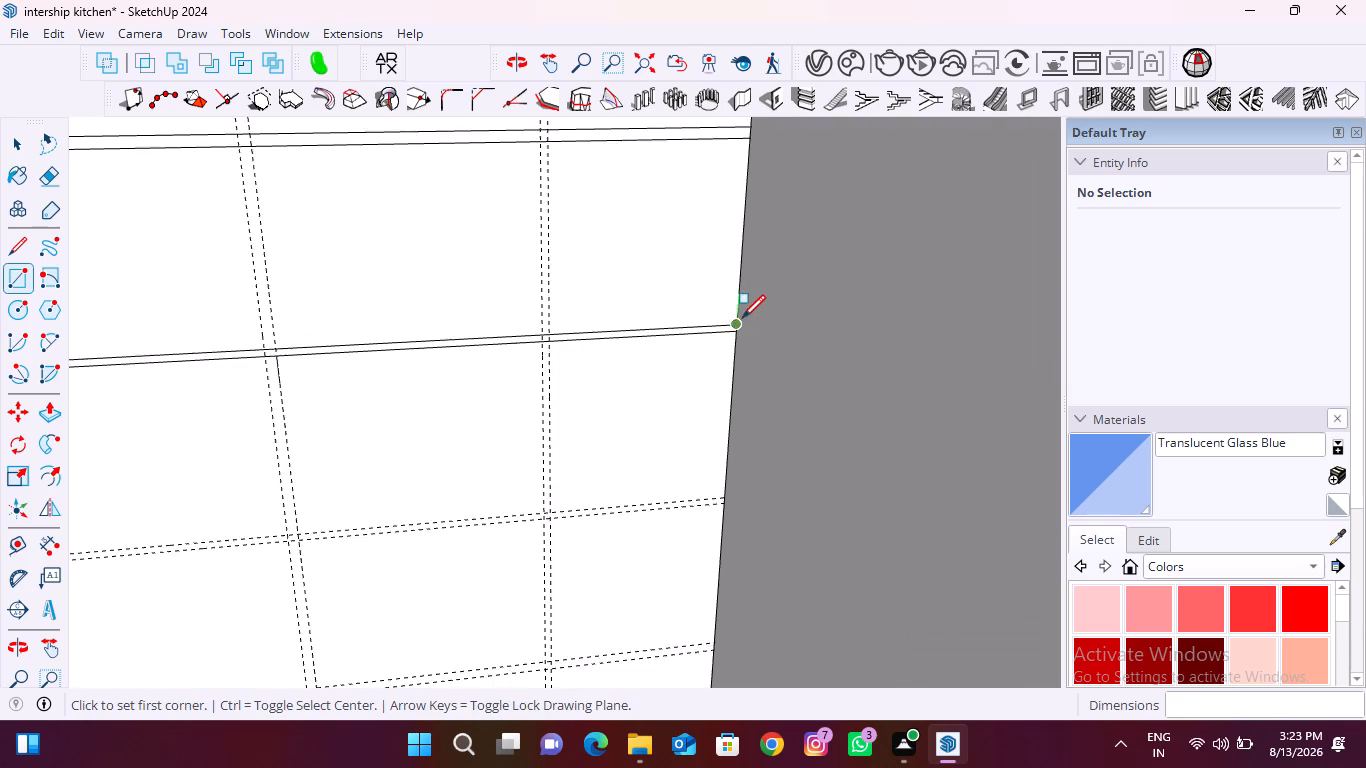
{"action": "scroll", "coordinate": [742, 318], "scroll_direction": "down", "scroll_amount": 7}
{"action": "scroll", "coordinate": [264, 453], "scroll_direction": "up", "scroll_amount": 13}
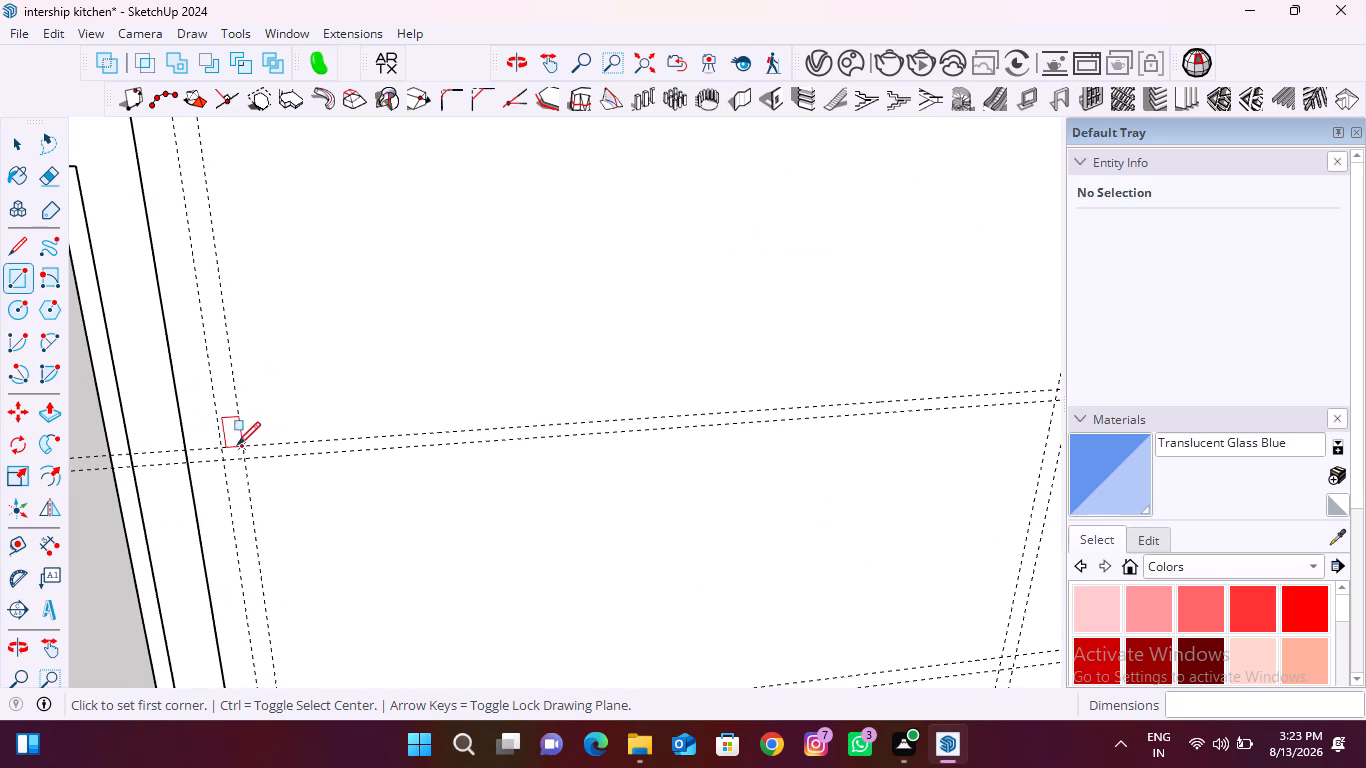
{"action": "left_click", "coordinate": [225, 448]}
{"action": "scroll", "coordinate": [132, 495], "scroll_direction": "down", "scroll_amount": 15}
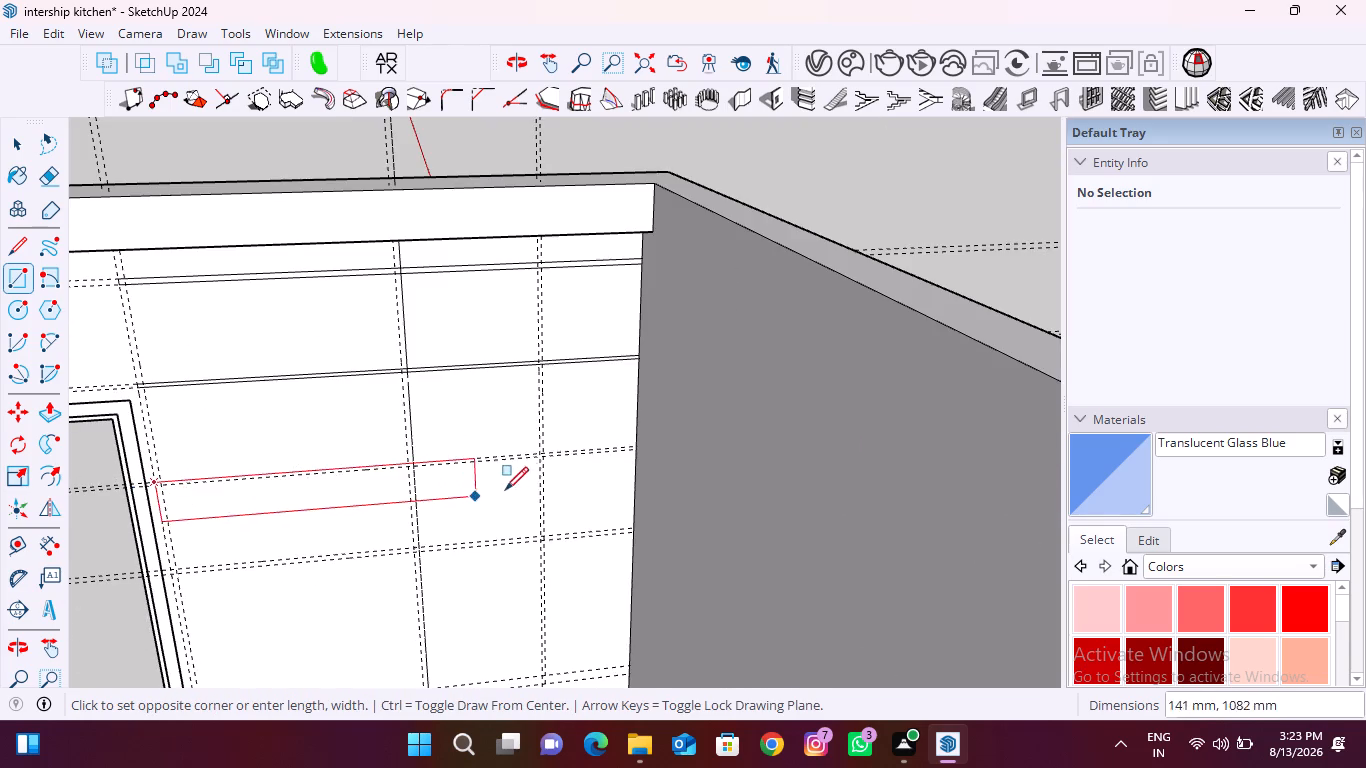
{"action": "scroll", "coordinate": [580, 470], "scroll_direction": "up", "scroll_amount": 20}
{"action": "scroll", "coordinate": [580, 470], "scroll_direction": "up", "scroll_amount": 1}
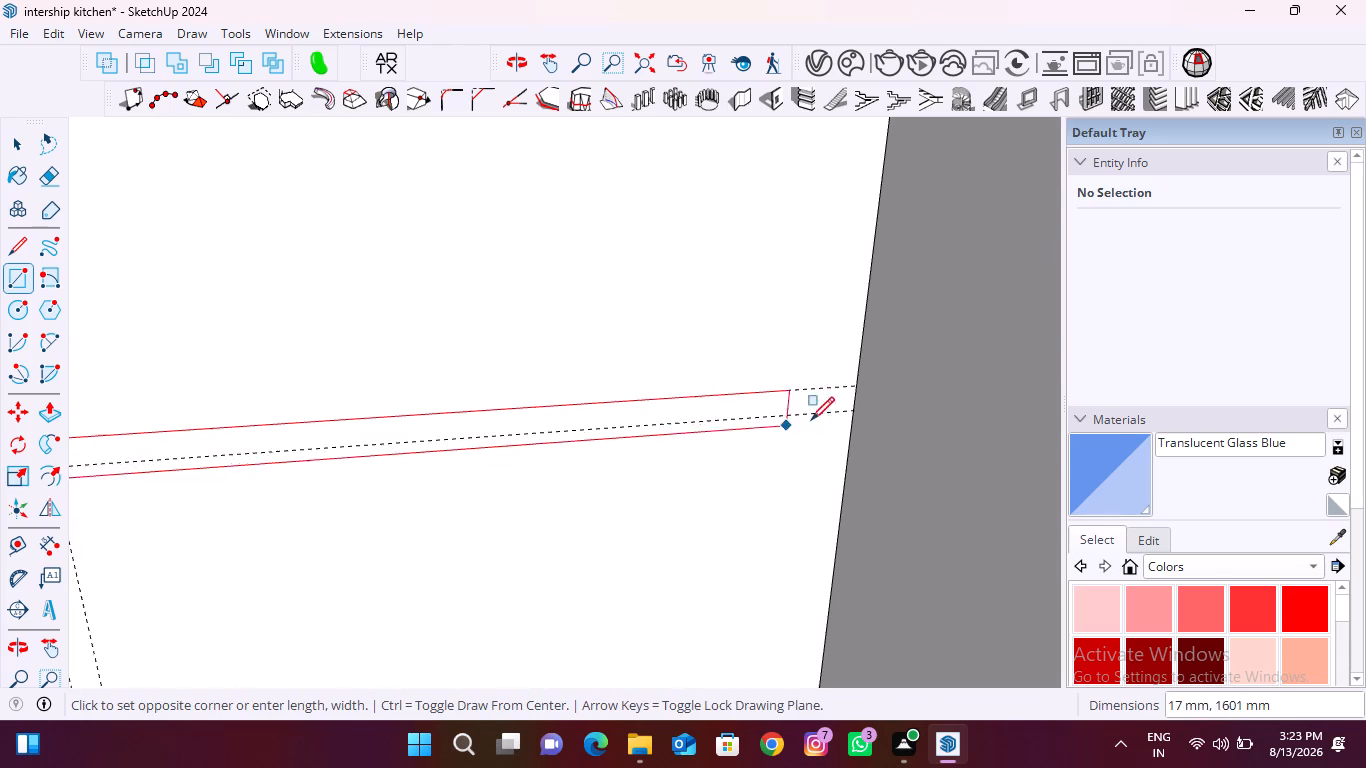
{"action": "left_click", "coordinate": [853, 414]}
Draw an 18 × 1630 mm rectangle along the guide pair at the bottom of the 1030 mm band, ending at the corner edge.
{"action": "scroll", "coordinate": [837, 385], "scroll_direction": "down", "scroll_amount": 18}
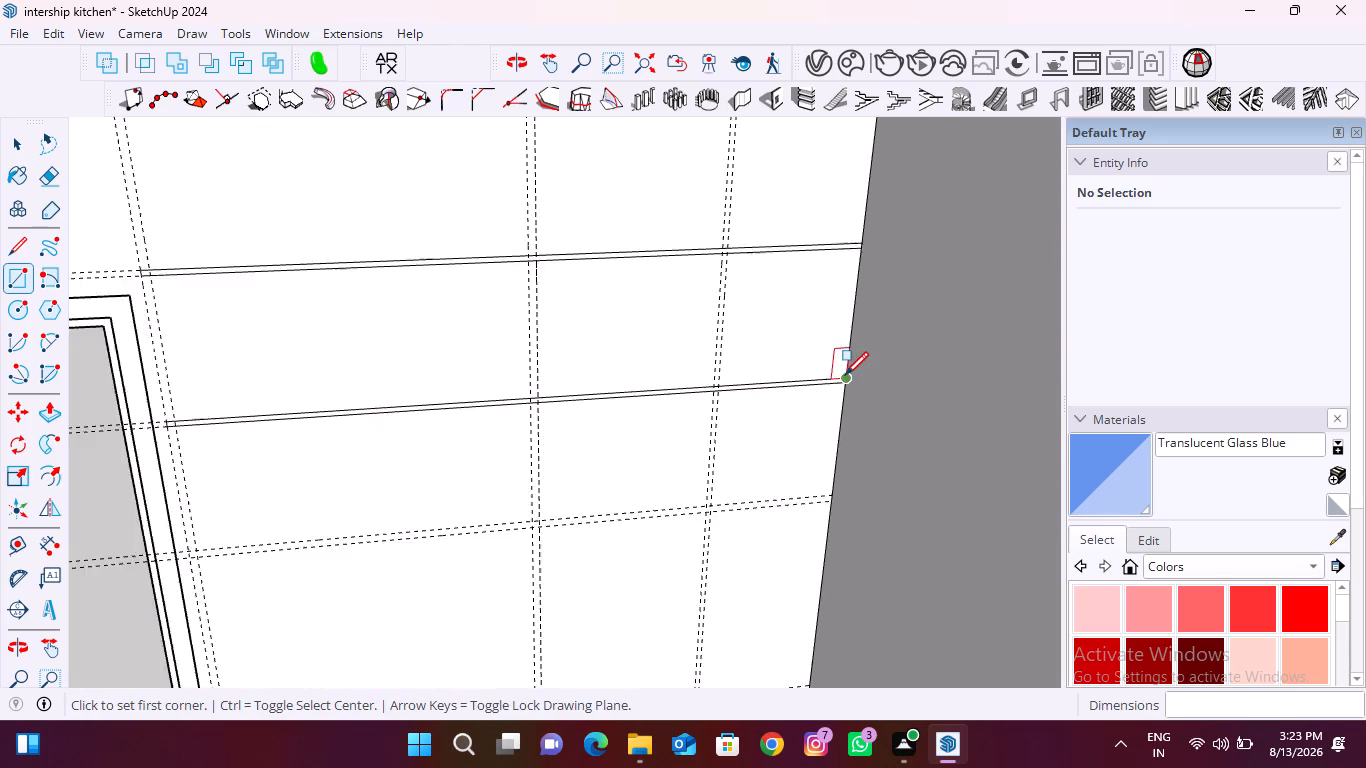
{"action": "scroll", "coordinate": [845, 375], "scroll_direction": "down", "scroll_amount": 7}
{"action": "scroll", "coordinate": [491, 485], "scroll_direction": "up", "scroll_amount": 15}
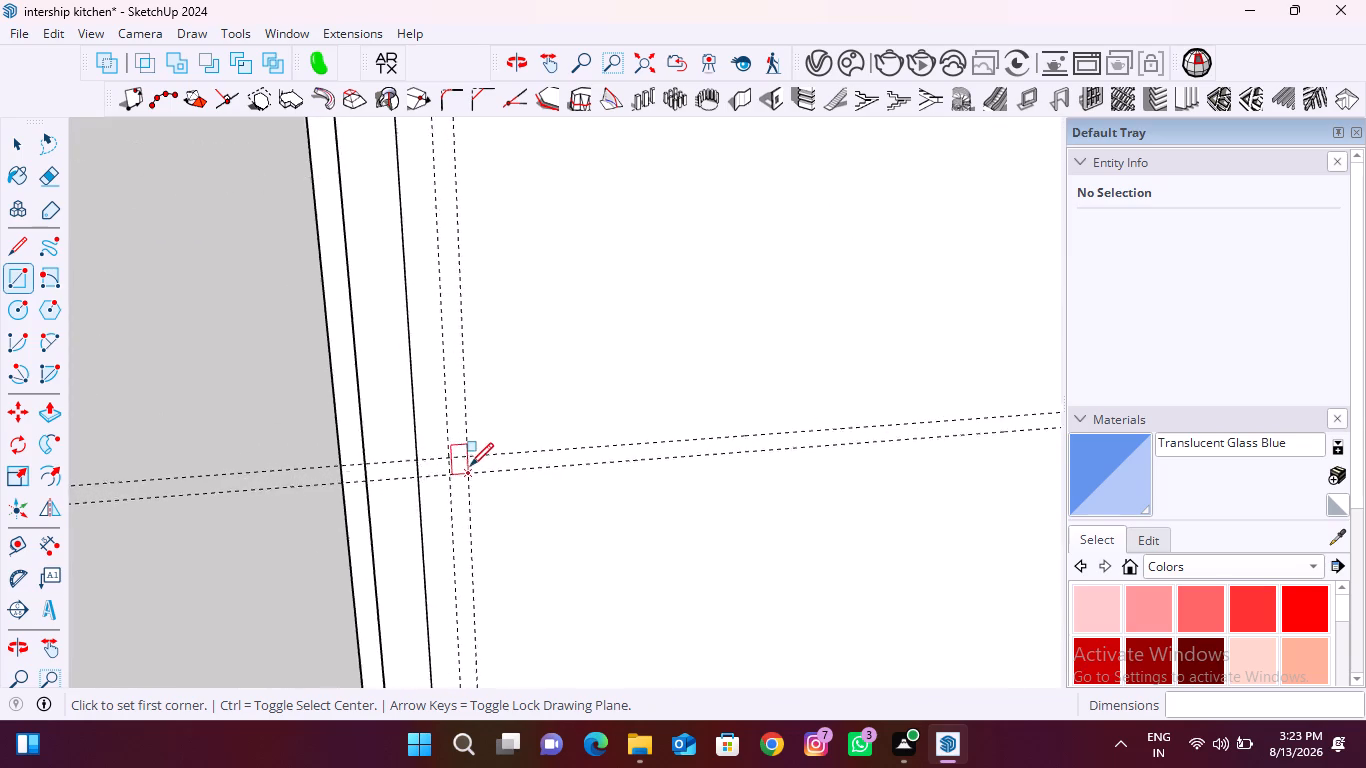
{"action": "scroll", "coordinate": [470, 466], "scroll_direction": "up", "scroll_amount": 4}
{"action": "left_click", "coordinate": [441, 456]}
{"action": "scroll", "coordinate": [246, 464], "scroll_direction": "down", "scroll_amount": 16}
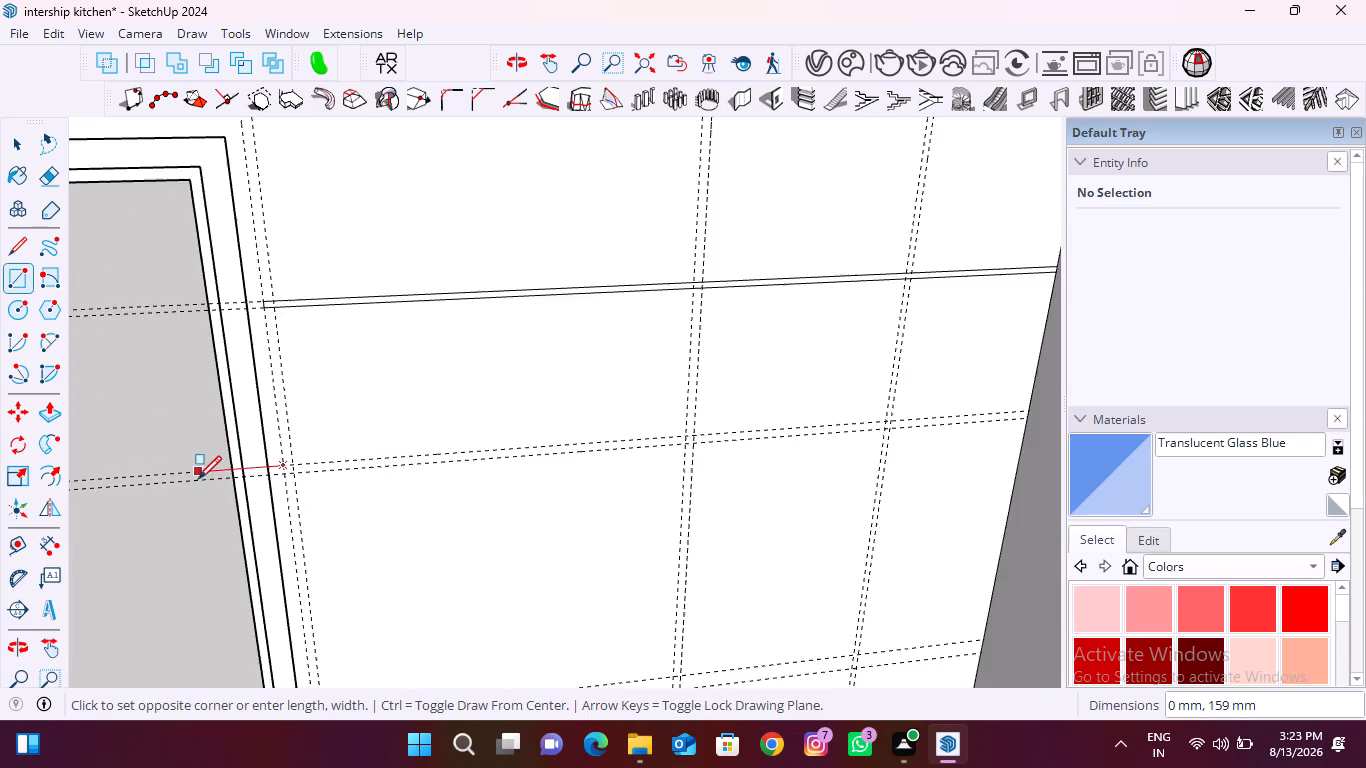
{"action": "scroll", "coordinate": [198, 479], "scroll_direction": "down", "scroll_amount": 2}
{"action": "scroll", "coordinate": [764, 457], "scroll_direction": "up", "scroll_amount": 15}
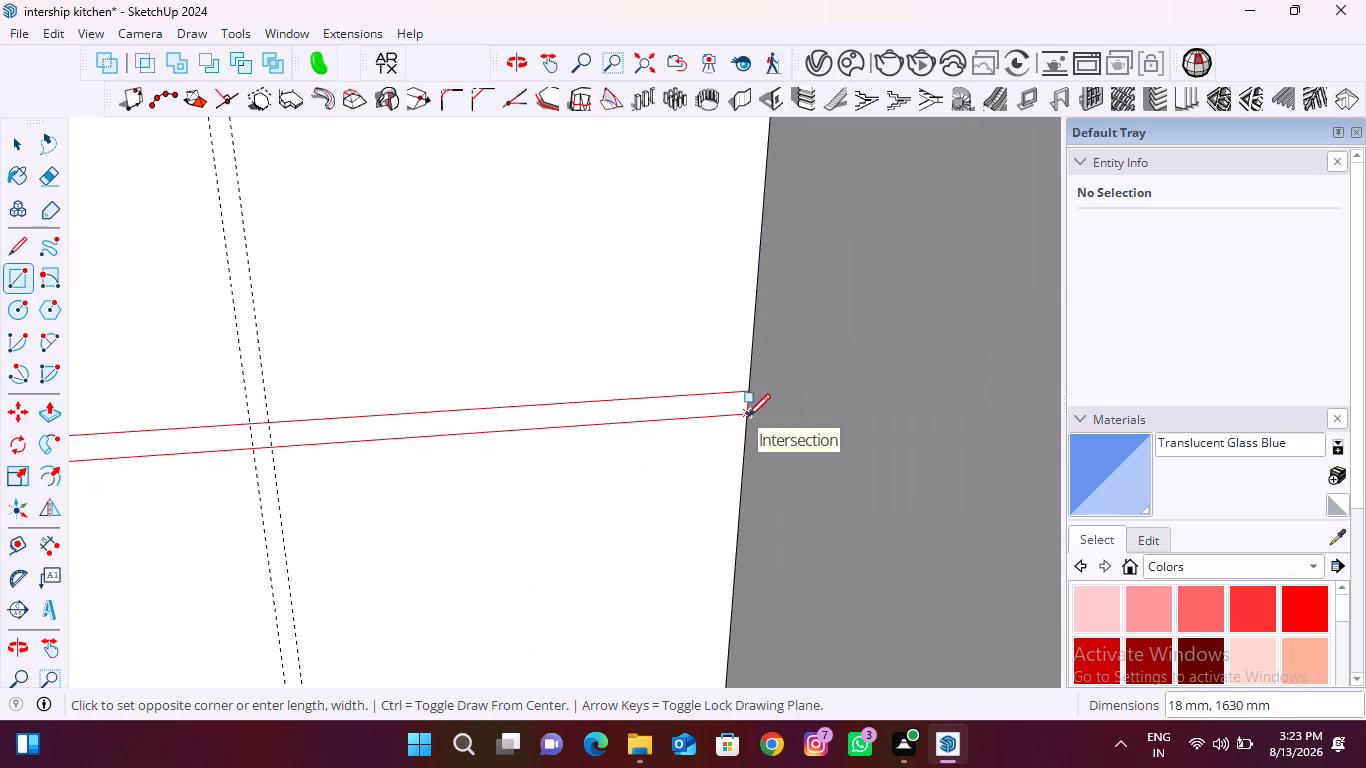
{"action": "left_click", "coordinate": [747, 417]}
Draw a vertical rectangle 12 mm wide and 1030 mm high between the guide pair nearest the corner, spanning the top and bottom strips.
{"action": "scroll", "coordinate": [743, 378], "scroll_direction": "down", "scroll_amount": 20}
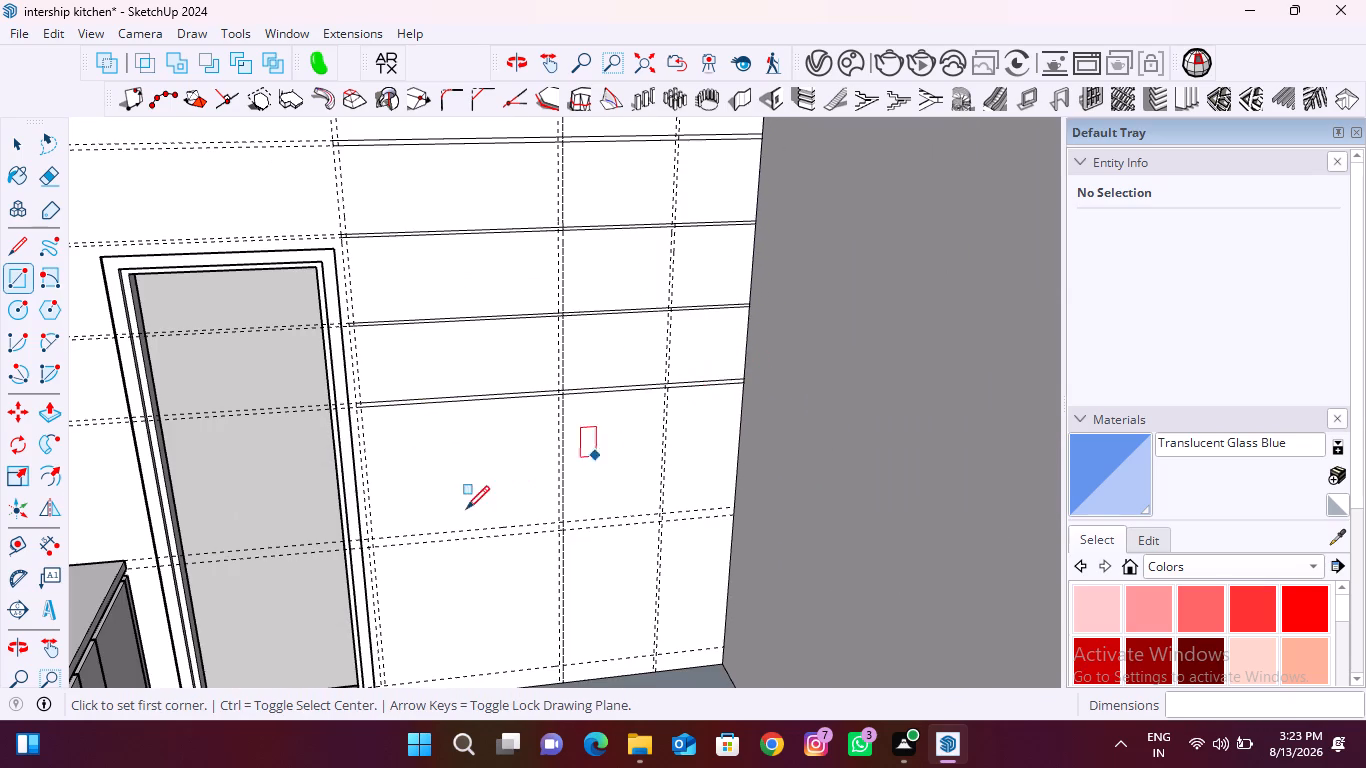
{"action": "scroll", "coordinate": [354, 557], "scroll_direction": "up", "scroll_amount": 11}
{"action": "scroll", "coordinate": [363, 548], "scroll_direction": "down", "scroll_amount": 17}
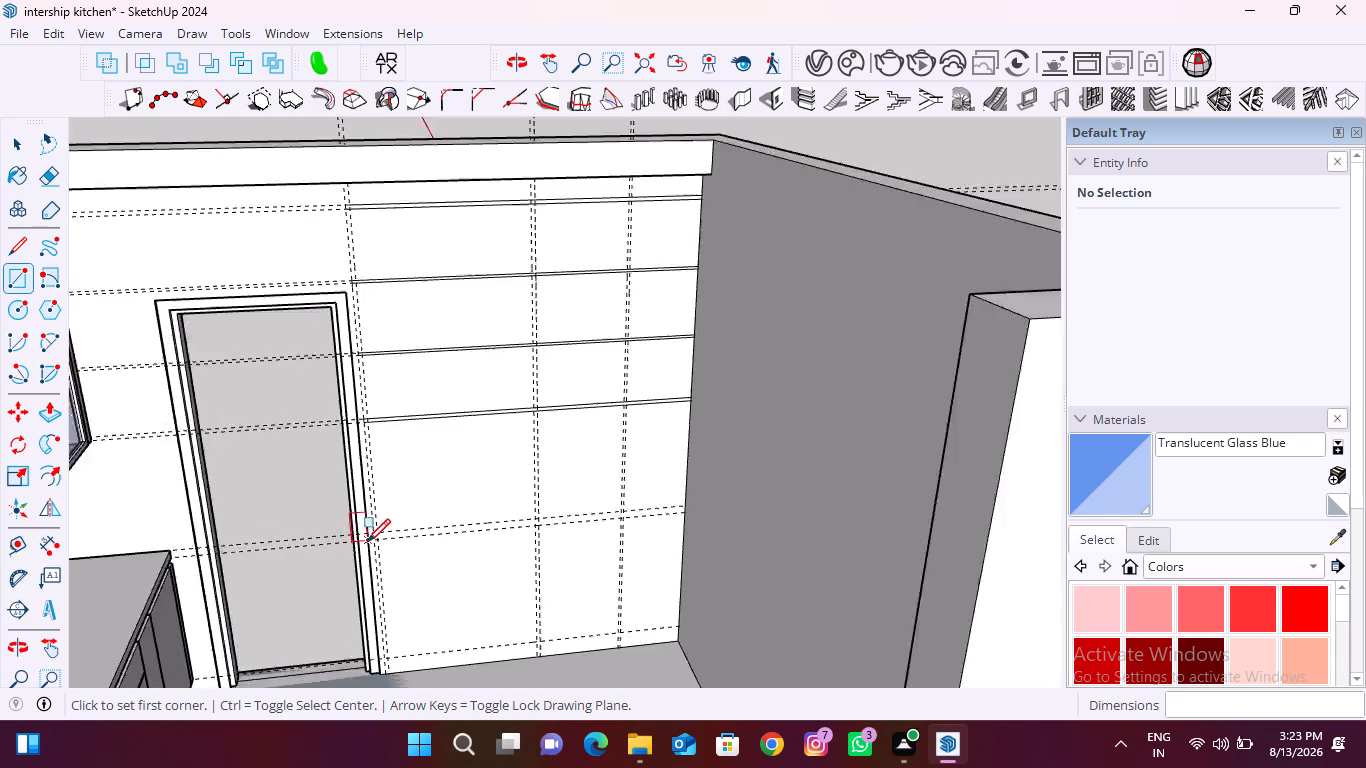
{"action": "scroll", "coordinate": [367, 542], "scroll_direction": "down", "scroll_amount": 2}
{"action": "key", "text": "space"}
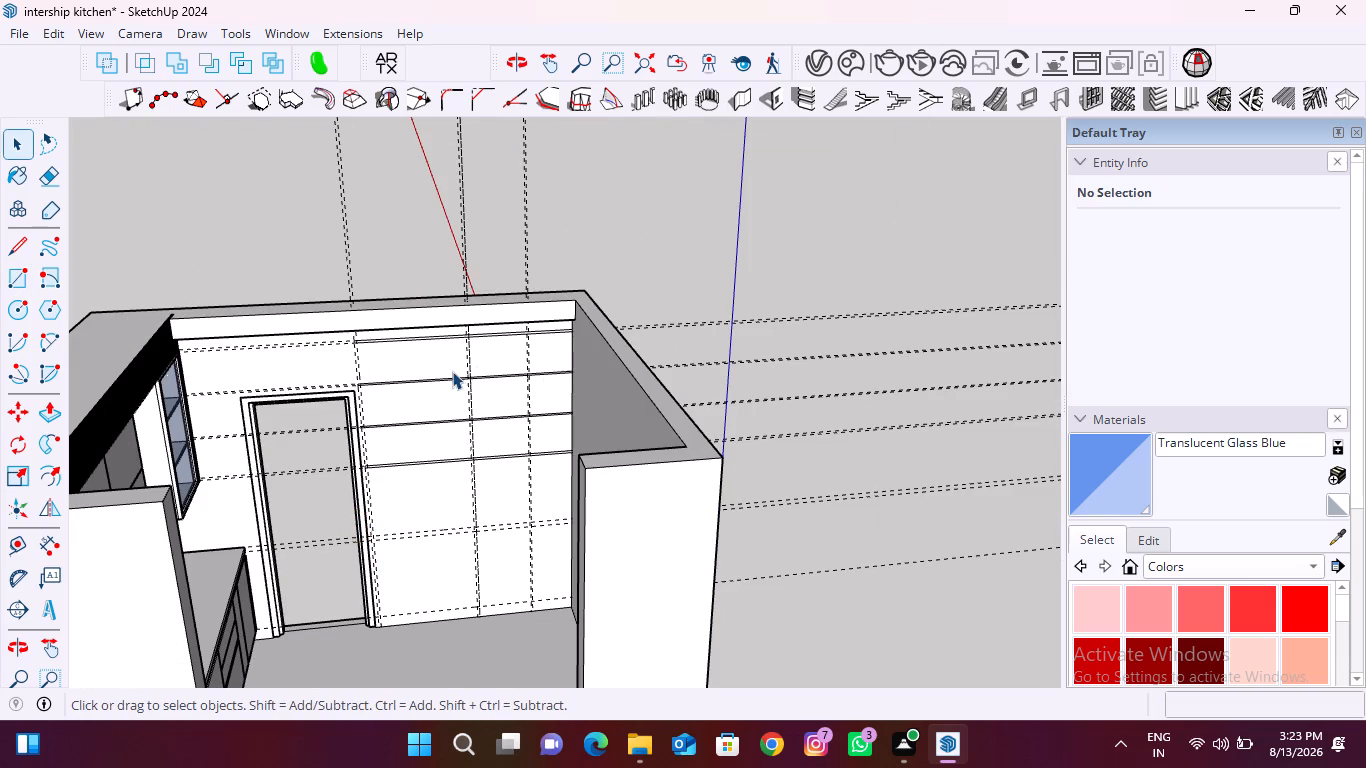
{"action": "key", "text": "r"}
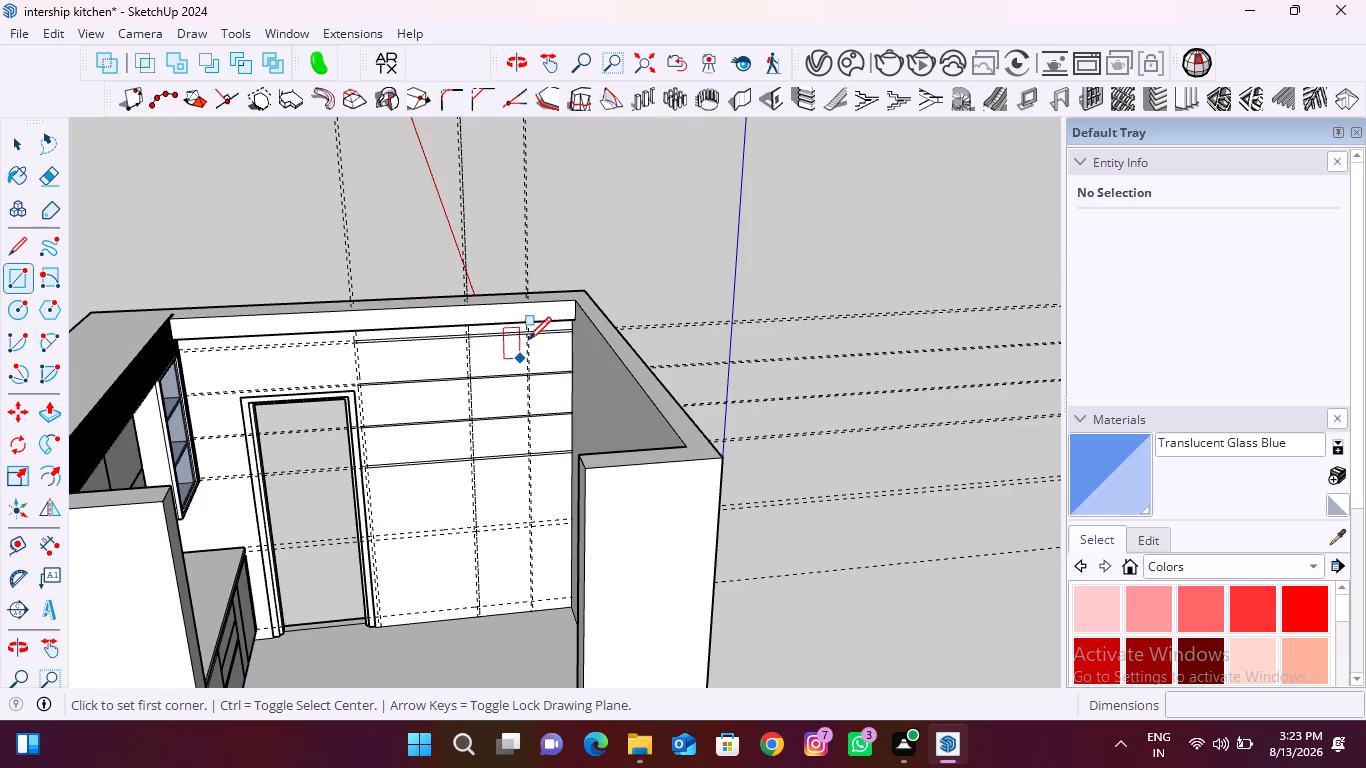
{"action": "scroll", "coordinate": [530, 337], "scroll_direction": "up", "scroll_amount": 20}
{"action": "scroll", "coordinate": [530, 337], "scroll_direction": "up", "scroll_amount": 1}
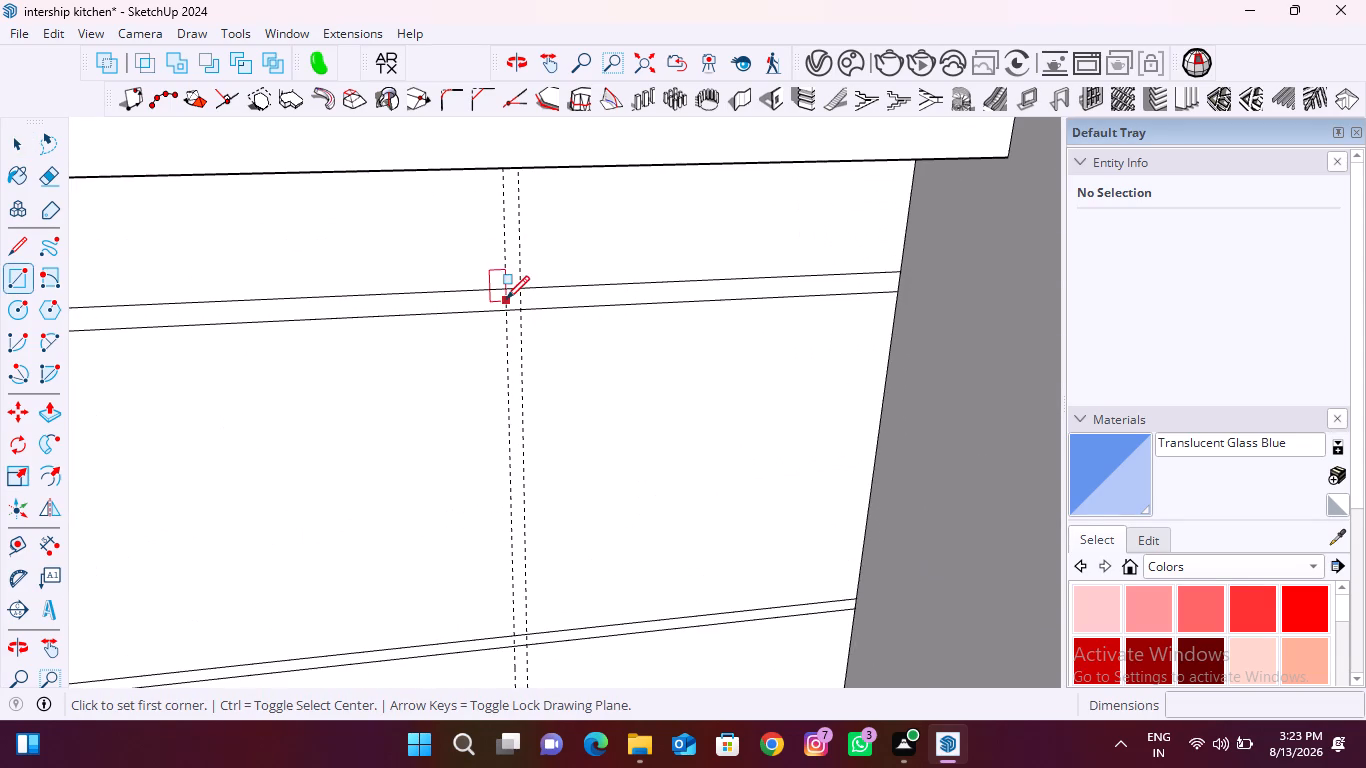
{"action": "left_click", "coordinate": [506, 295]}
{"action": "scroll", "coordinate": [481, 279], "scroll_direction": "down", "scroll_amount": 20}
{"action": "scroll", "coordinate": [481, 279], "scroll_direction": "down", "scroll_amount": 2}
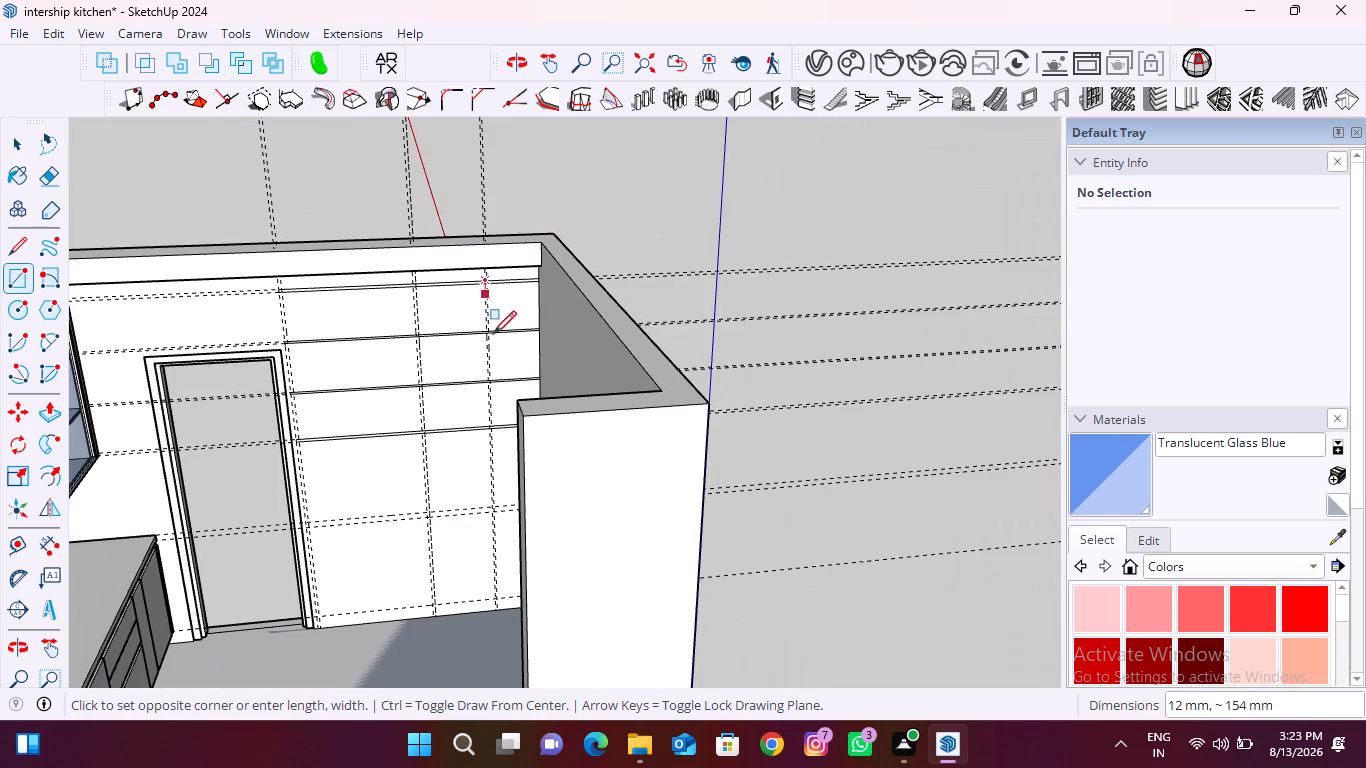
{"action": "scroll", "coordinate": [487, 430], "scroll_direction": "up", "scroll_amount": 16}
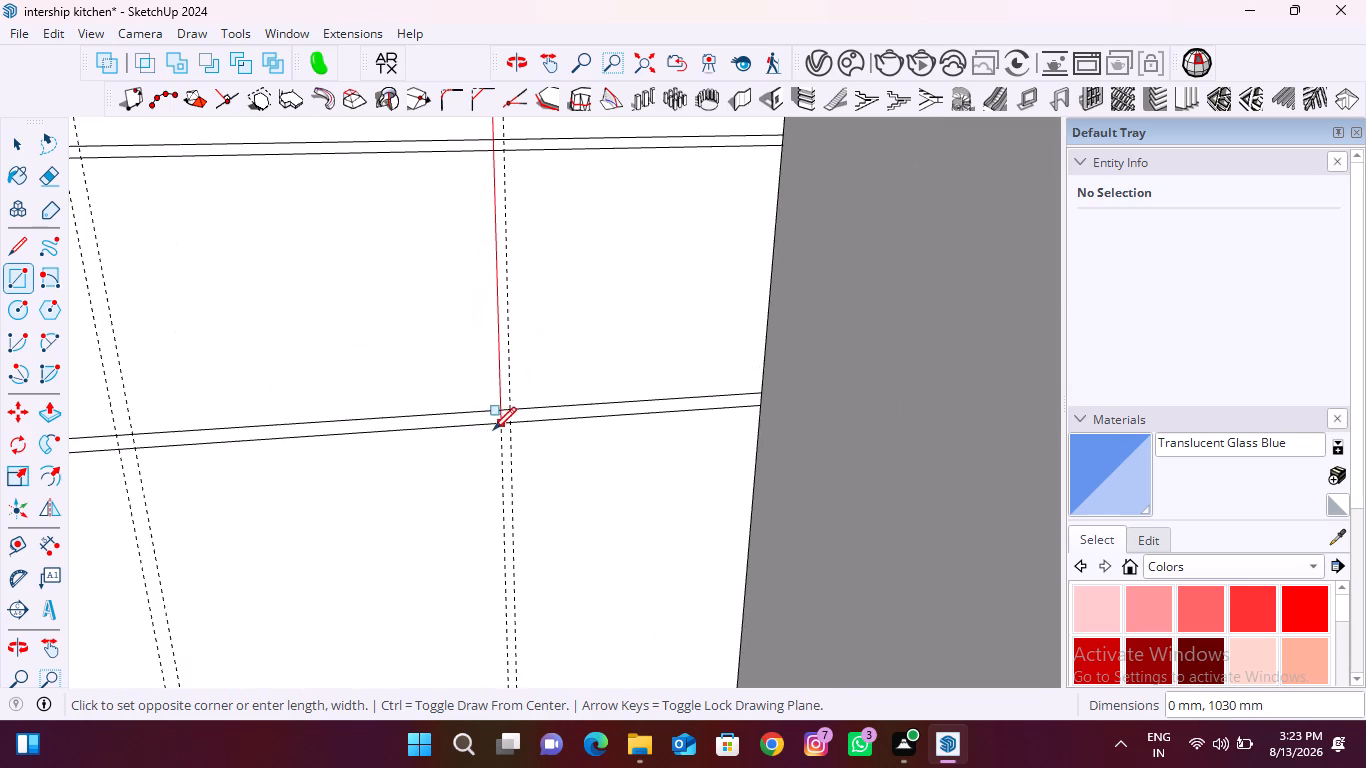
{"action": "left_click", "coordinate": [513, 425]}
Draw an 18 × 1030 mm vertical rectangle between the middle vertical guide pair, from the top strip to the bottom strip.
{"action": "scroll", "coordinate": [544, 465], "scroll_direction": "down", "scroll_amount": 13}
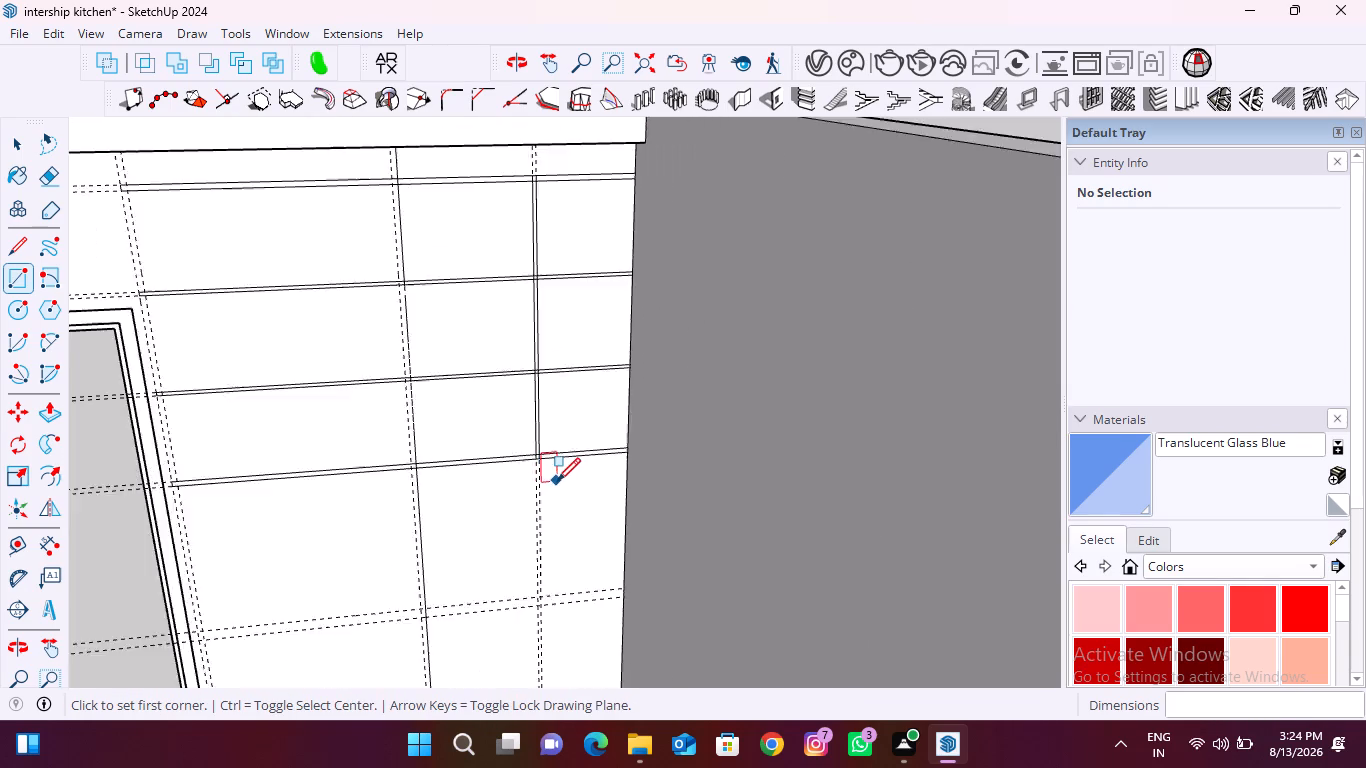
{"action": "scroll", "coordinate": [557, 481], "scroll_direction": "down", "scroll_amount": 3}
{"action": "scroll", "coordinate": [445, 286], "scroll_direction": "up", "scroll_amount": 15}
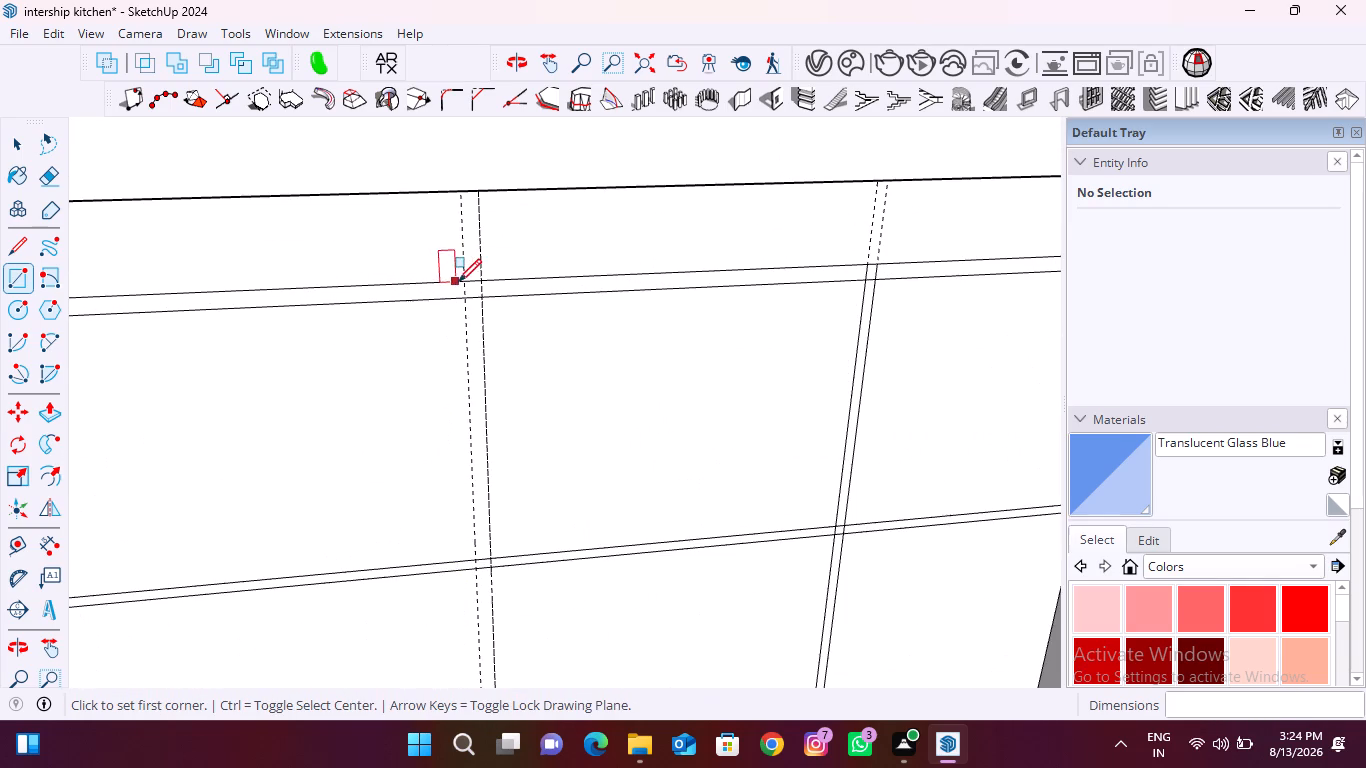
{"action": "left_click", "coordinate": [464, 282]}
{"action": "scroll", "coordinate": [428, 277], "scroll_direction": "down", "scroll_amount": 16}
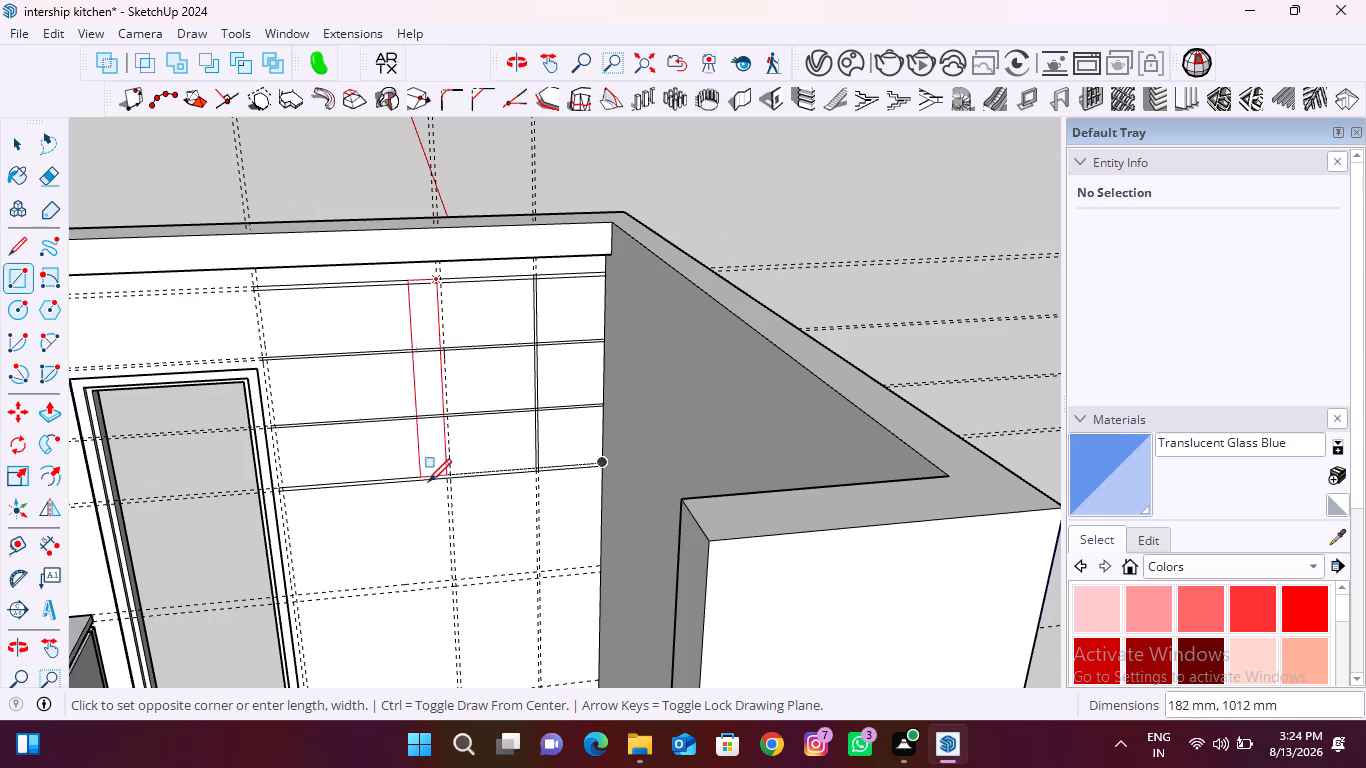
{"action": "scroll", "coordinate": [434, 486], "scroll_direction": "up", "scroll_amount": 15}
{"action": "left_click", "coordinate": [492, 448]}
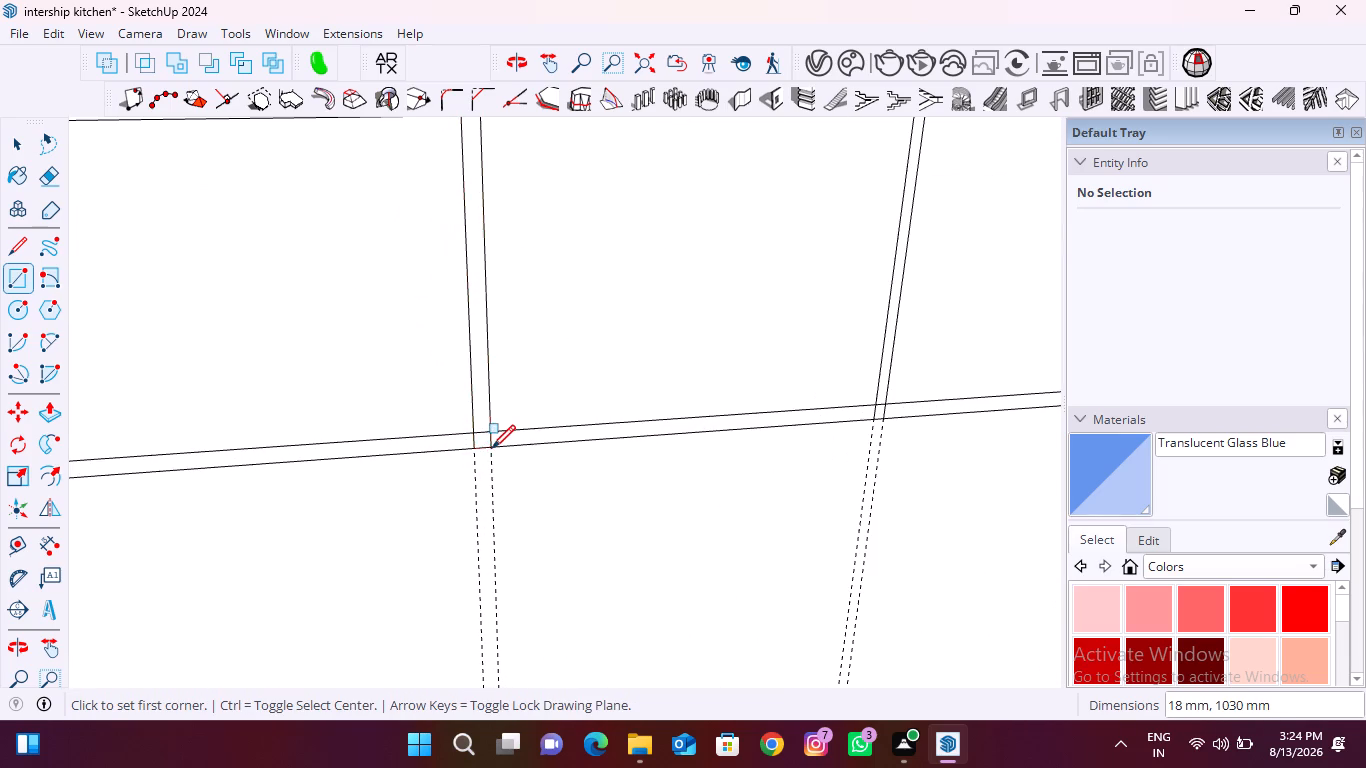
Draw an 18 × 1030 mm vertical rectangle between the guide pair beside the doorway, spanning the top and bottom strips.
{"action": "scroll", "coordinate": [557, 460], "scroll_direction": "down", "scroll_amount": 17}
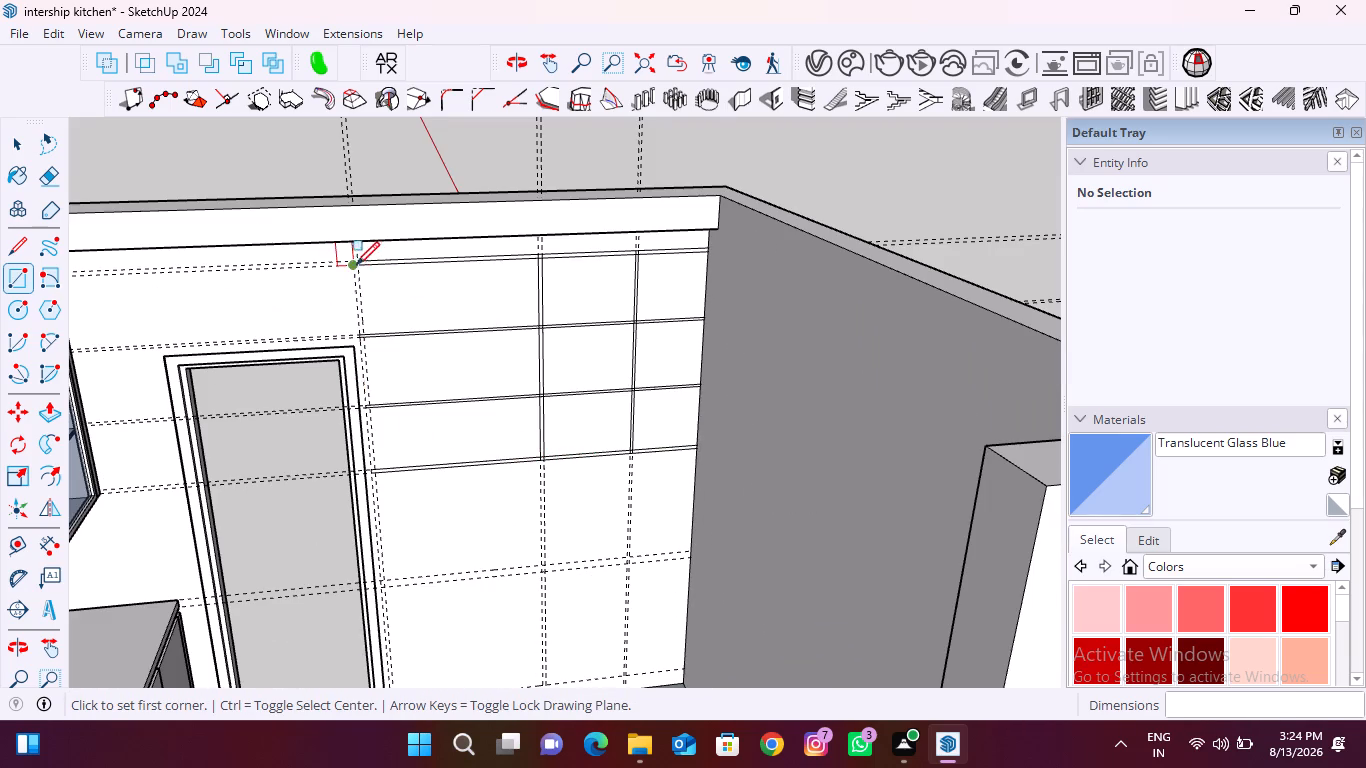
{"action": "scroll", "coordinate": [353, 263], "scroll_direction": "up", "scroll_amount": 17}
{"action": "left_click", "coordinate": [357, 254]}
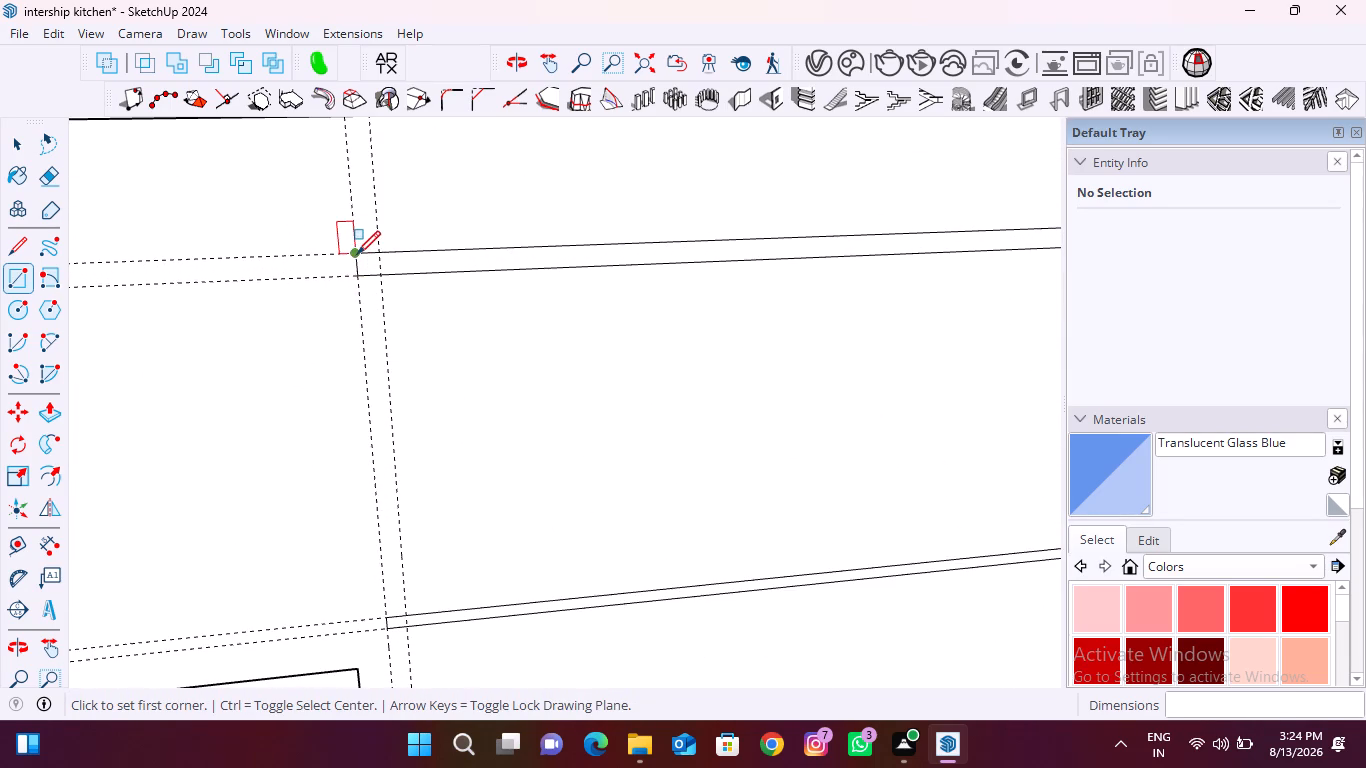
{"action": "scroll", "coordinate": [358, 254], "scroll_direction": "down", "scroll_amount": 20}
{"action": "scroll", "coordinate": [358, 254], "scroll_direction": "down", "scroll_amount": 3}
{"action": "scroll", "coordinate": [382, 411], "scroll_direction": "up", "scroll_amount": 3}
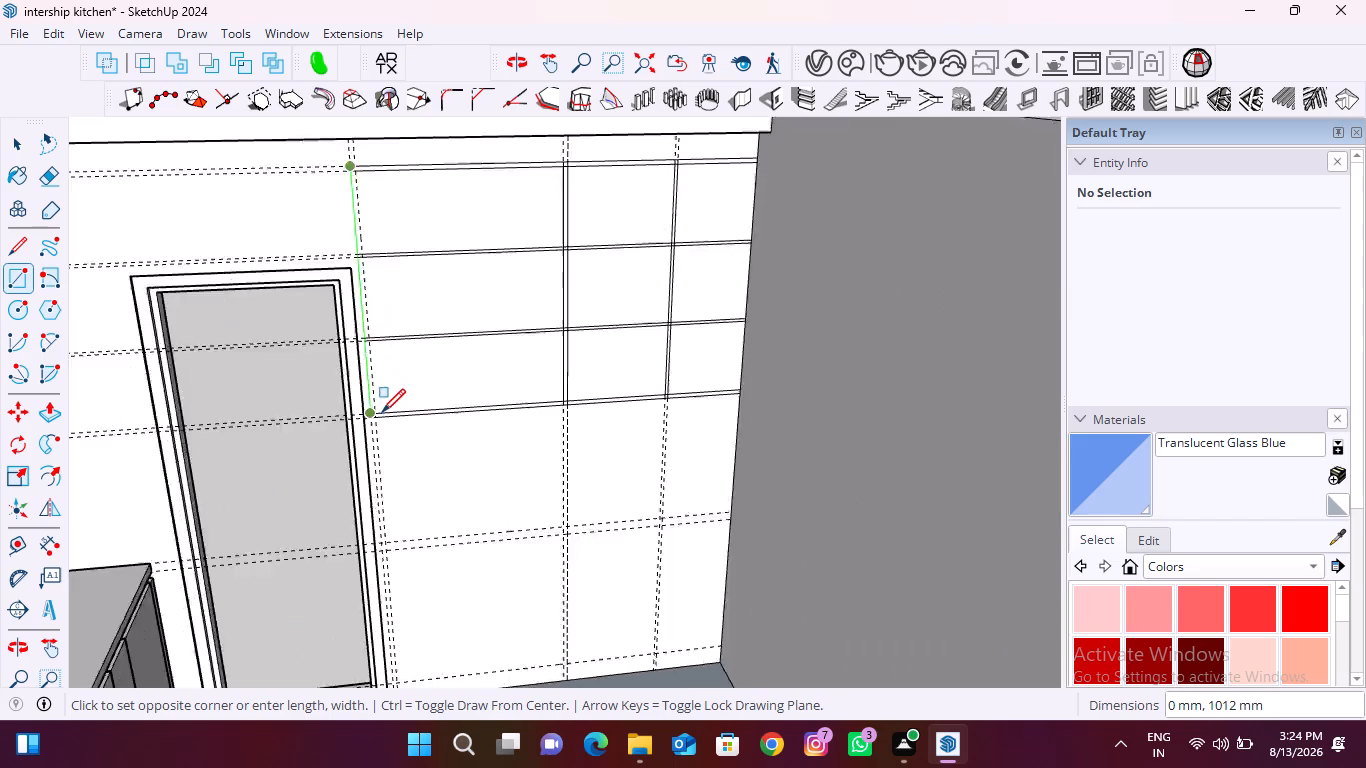
{"action": "scroll", "coordinate": [382, 412], "scroll_direction": "up", "scroll_amount": 15}
{"action": "left_click", "coordinate": [355, 435]}
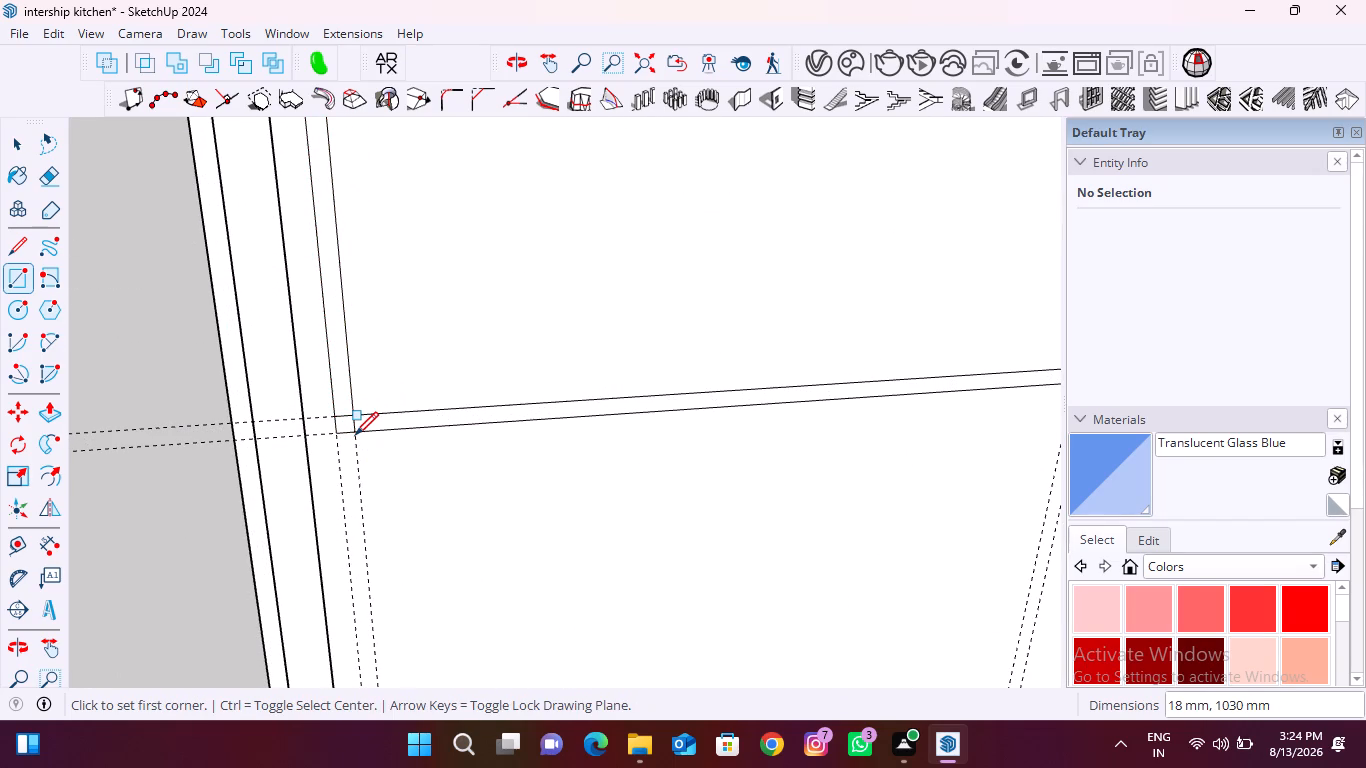
{"action": "scroll", "coordinate": [355, 435], "scroll_direction": "down", "scroll_amount": 16}
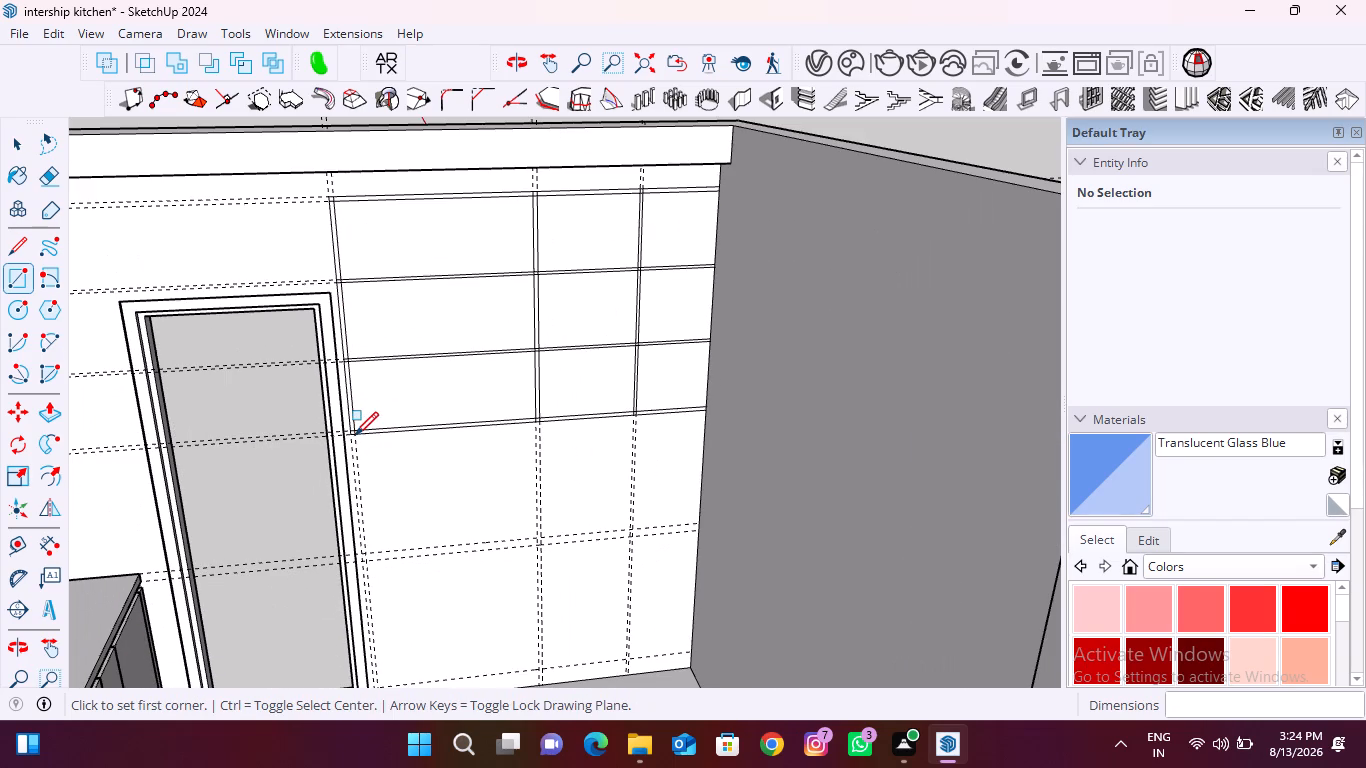
{"action": "key", "text": "space"}
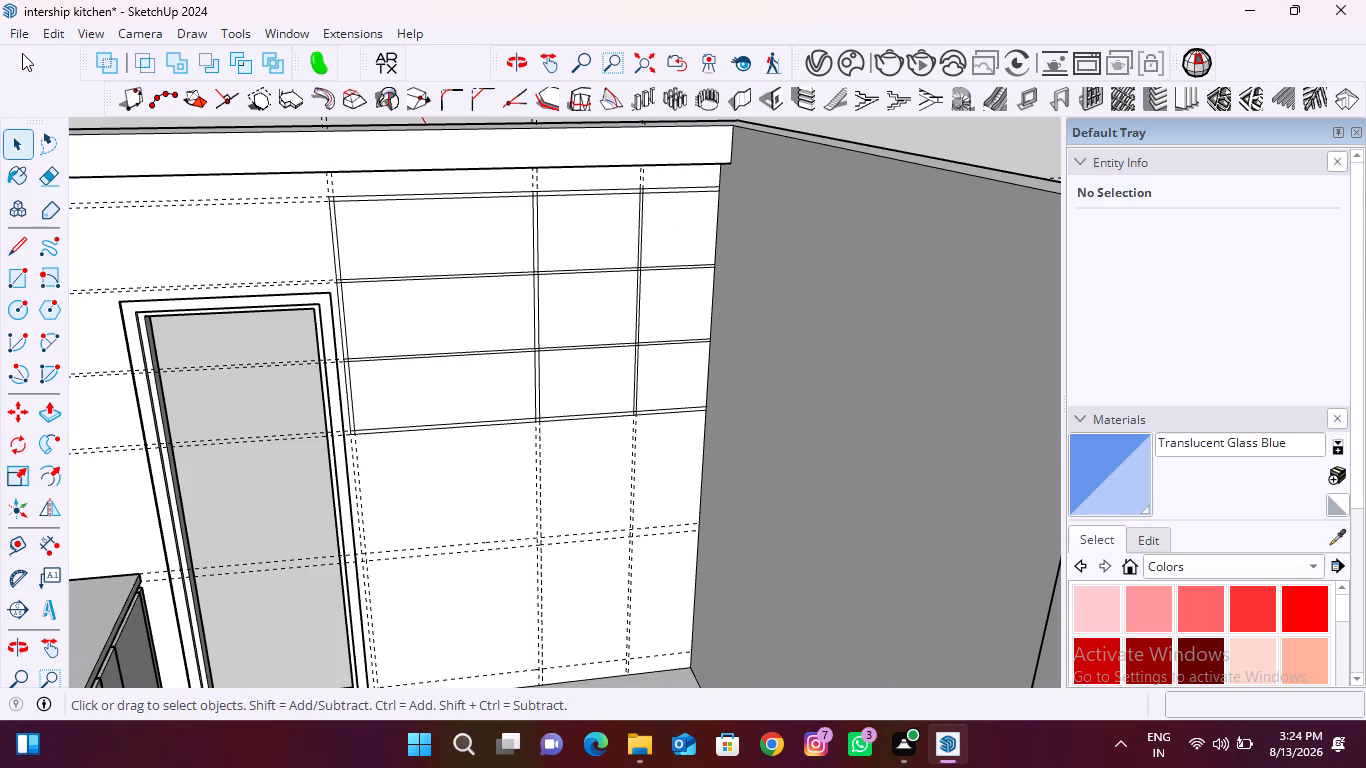
Delete all construction guides from the model.
{"action": "left_click", "coordinate": [47, 36]}
{"action": "left_click", "coordinate": [112, 243]}
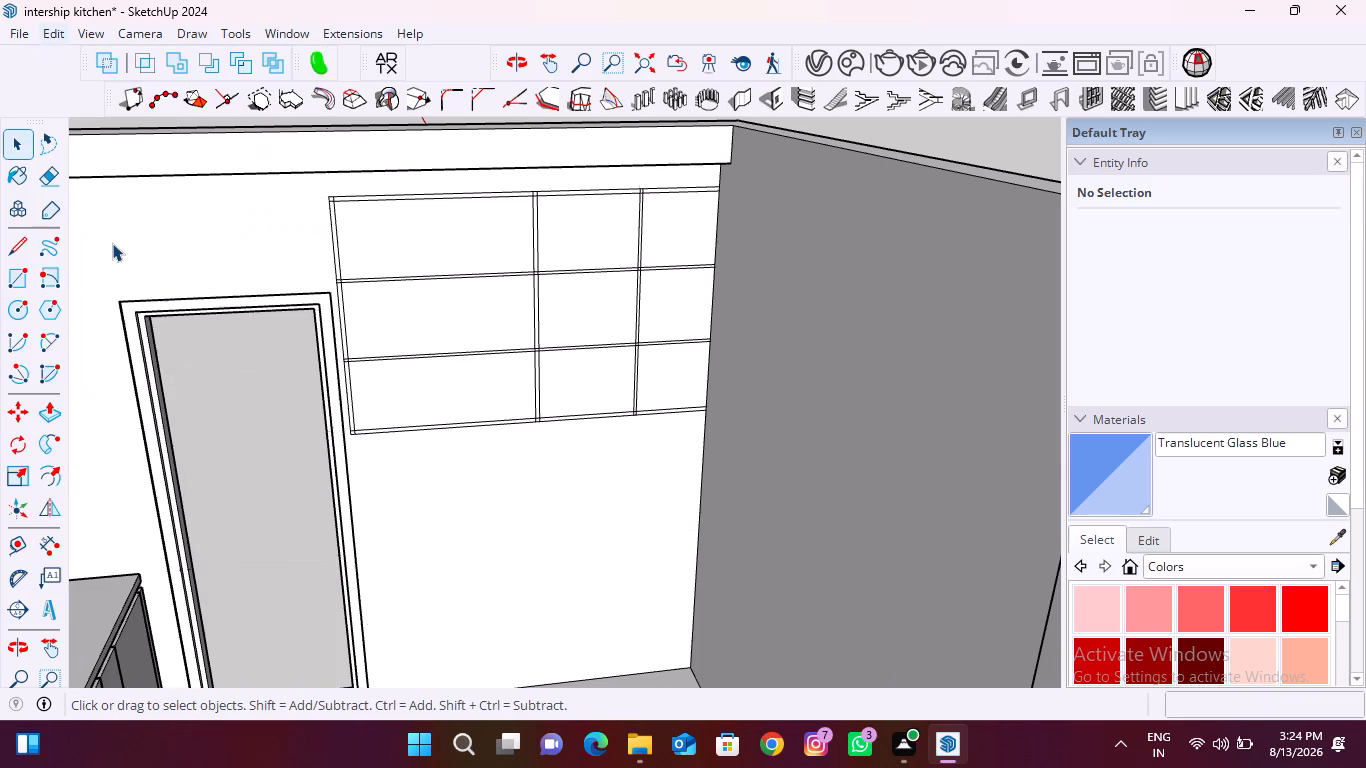
Erase the overlapping edge segments where the top strip meets the vertical strip beside the doorway.
{"action": "key", "text": "e"}
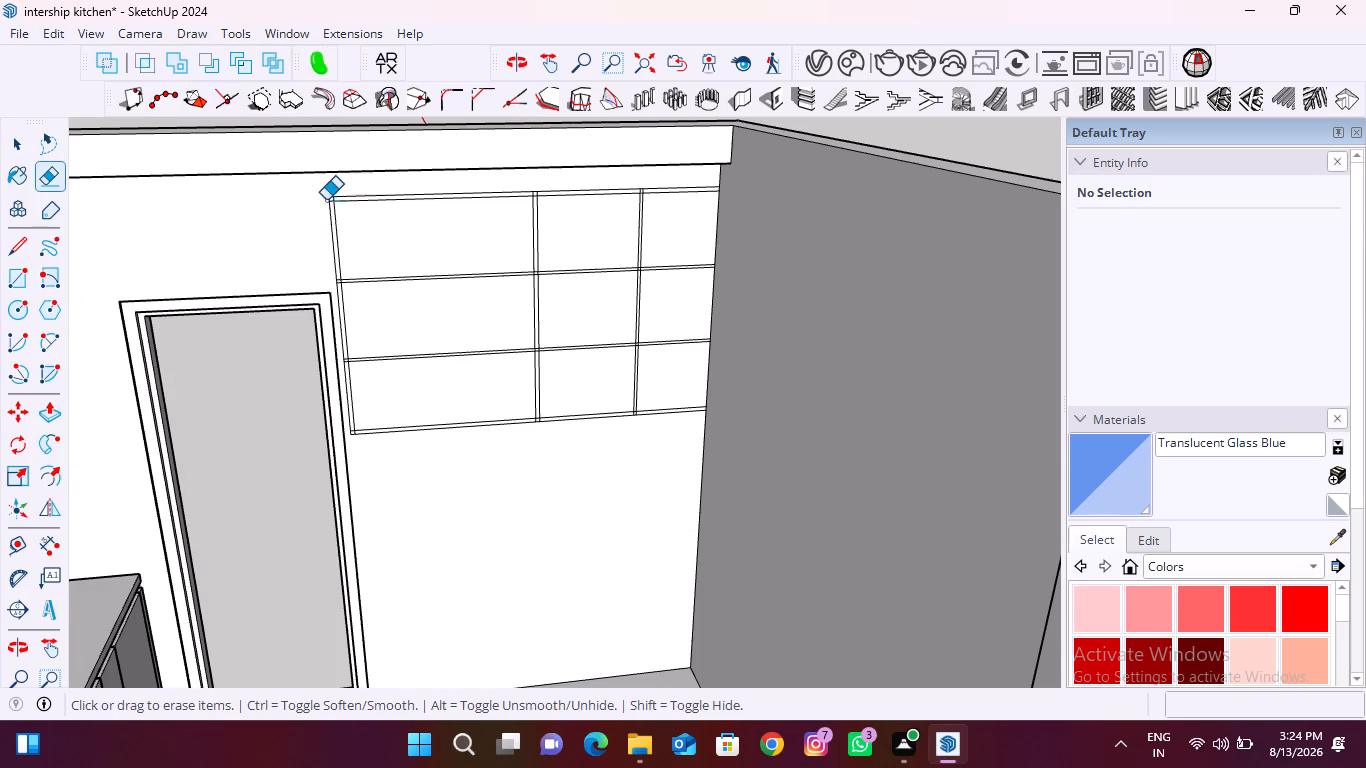
{"action": "scroll", "coordinate": [326, 200], "scroll_direction": "up", "scroll_amount": 18}
{"action": "scroll", "coordinate": [353, 202], "scroll_direction": "up", "scroll_amount": 5}
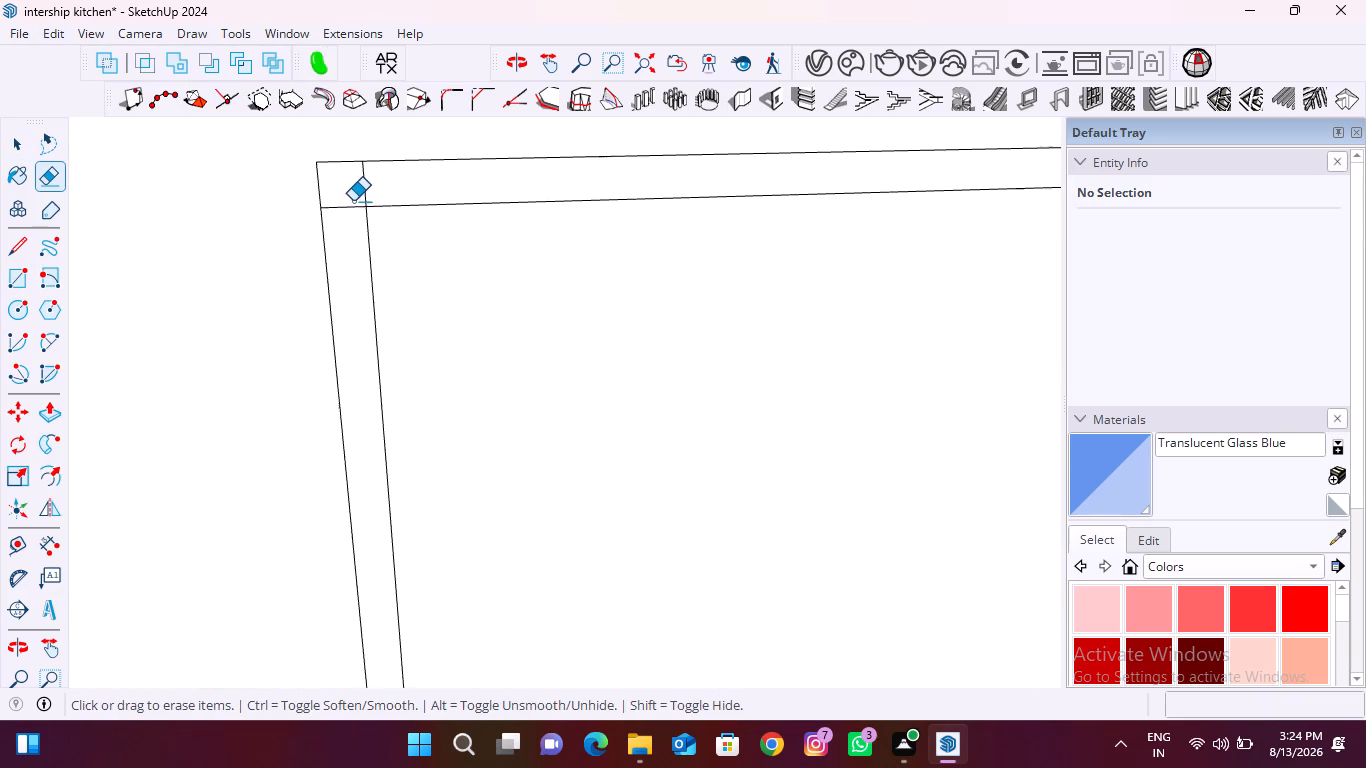
{"action": "scroll", "coordinate": [353, 201], "scroll_direction": "up", "scroll_amount": 4}
{"action": "left_click", "coordinate": [345, 209]}
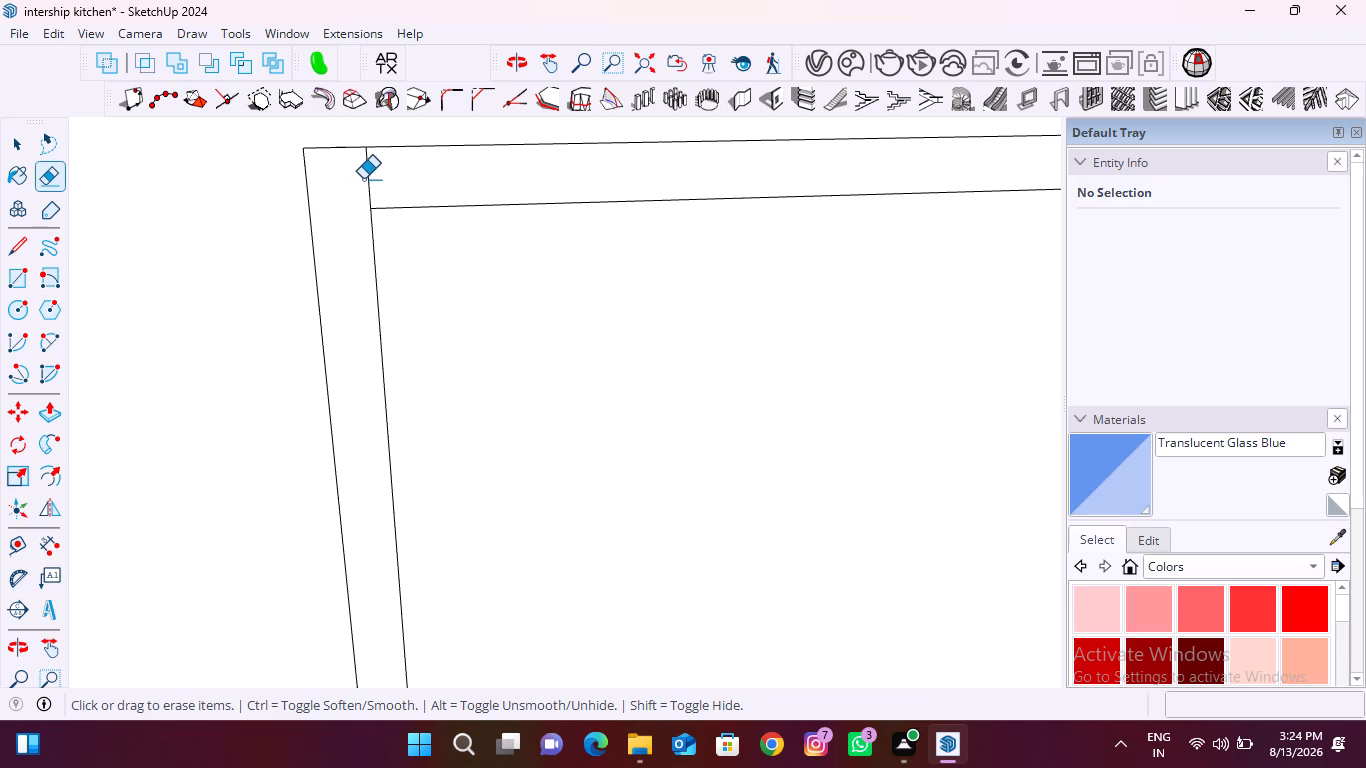
{"action": "left_click", "coordinate": [365, 178]}
{"action": "left_click_drag", "start_coordinate": [365, 178], "coordinate": [379, 180]}
{"action": "scroll", "coordinate": [302, 188], "scroll_direction": "down", "scroll_amount": 14}
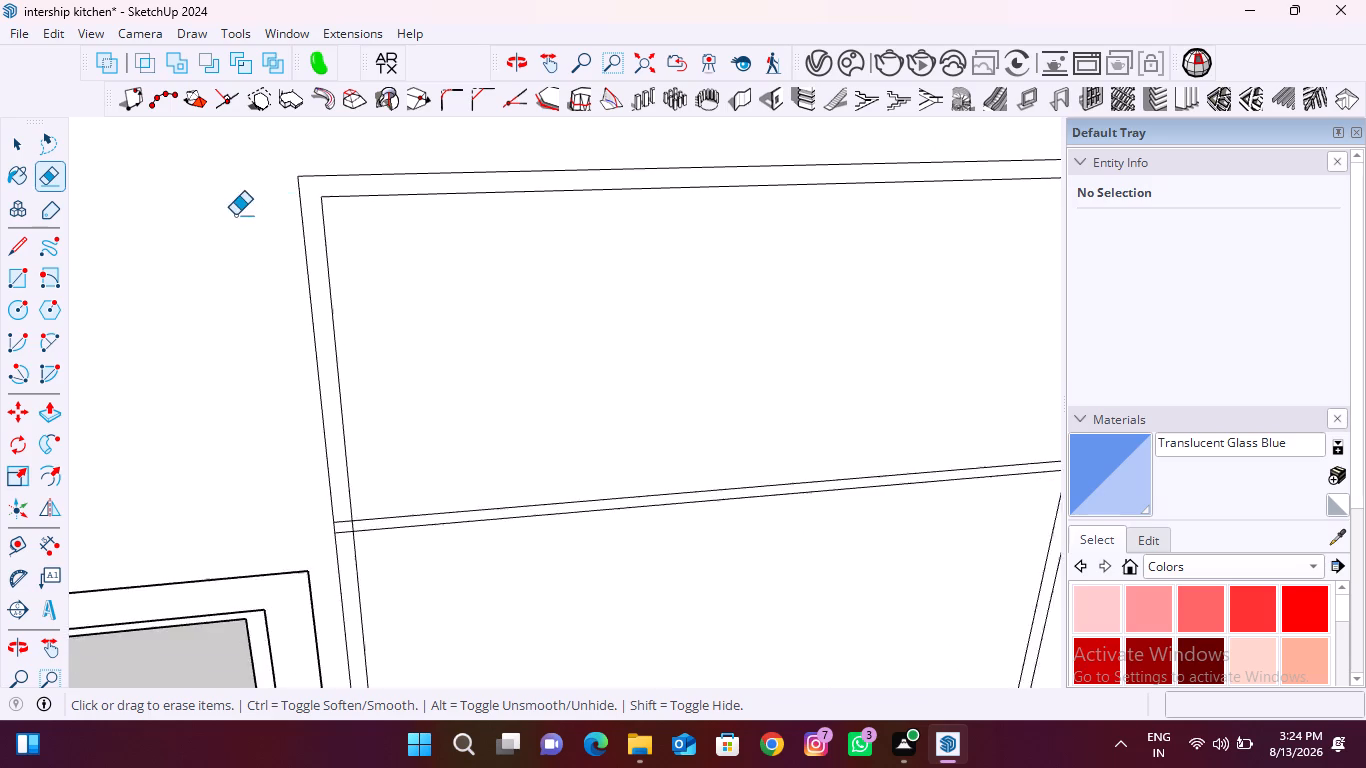
Erase the overlapping edge segments where the two middle horizontal strips meet the vertical strip beside the doorway.
{"action": "scroll", "coordinate": [235, 215], "scroll_direction": "down", "scroll_amount": 6}
{"action": "scroll", "coordinate": [294, 393], "scroll_direction": "up", "scroll_amount": 19}
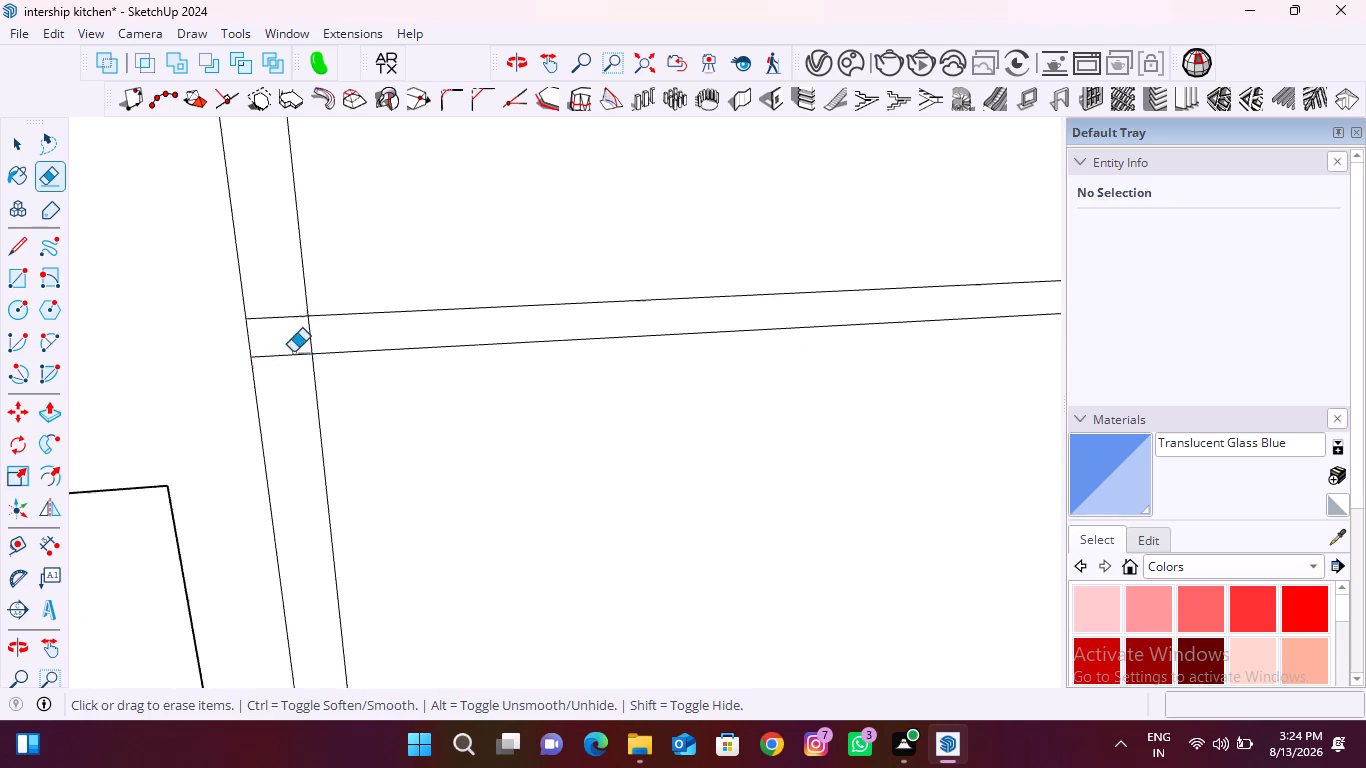
{"action": "scroll", "coordinate": [293, 352], "scroll_direction": "up", "scroll_amount": 4}
{"action": "left_click", "coordinate": [287, 299]}
{"action": "left_click_drag", "start_coordinate": [316, 321], "coordinate": [326, 322]}
{"action": "left_click_drag", "start_coordinate": [284, 333], "coordinate": [284, 338]}
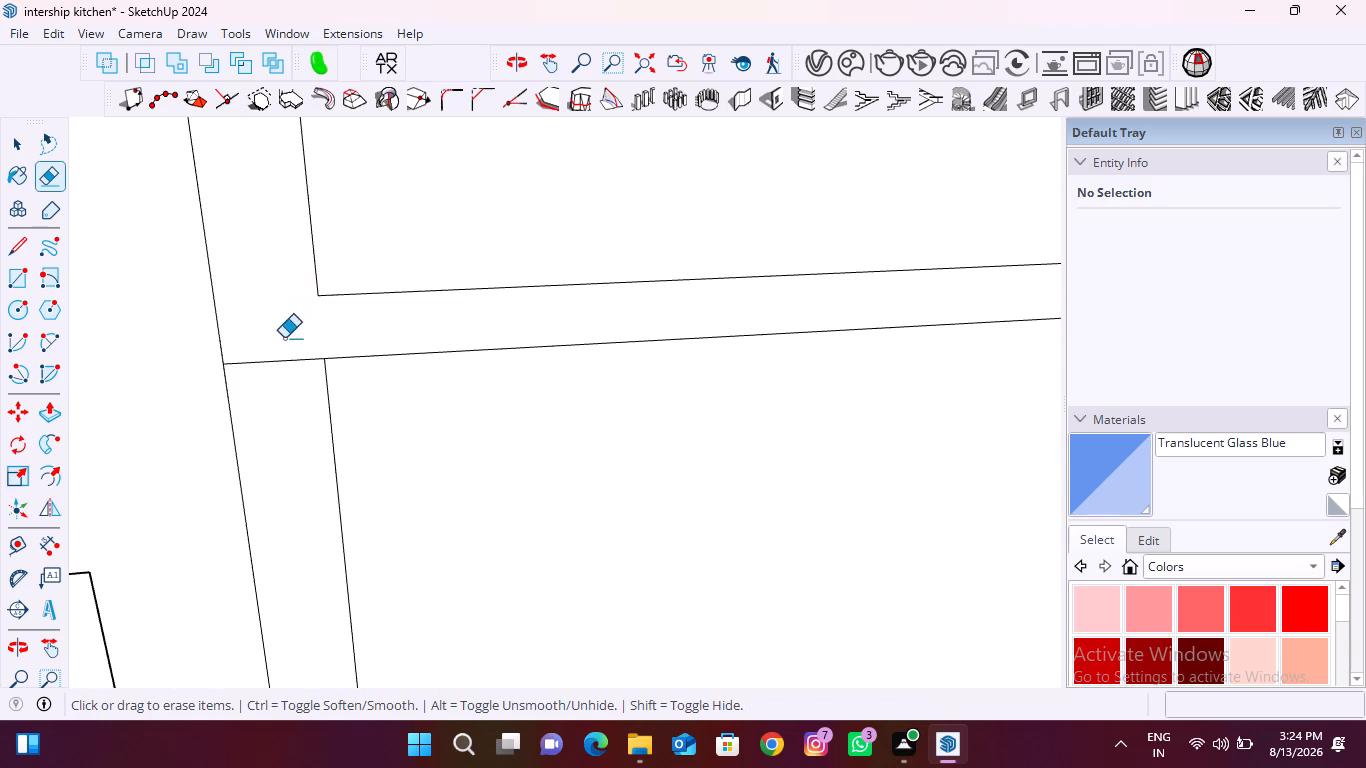
{"action": "left_click_drag", "start_coordinate": [284, 338], "coordinate": [291, 365]}
{"action": "scroll", "coordinate": [227, 281], "scroll_direction": "down", "scroll_amount": 20}
{"action": "scroll", "coordinate": [227, 281], "scroll_direction": "down", "scroll_amount": 4}
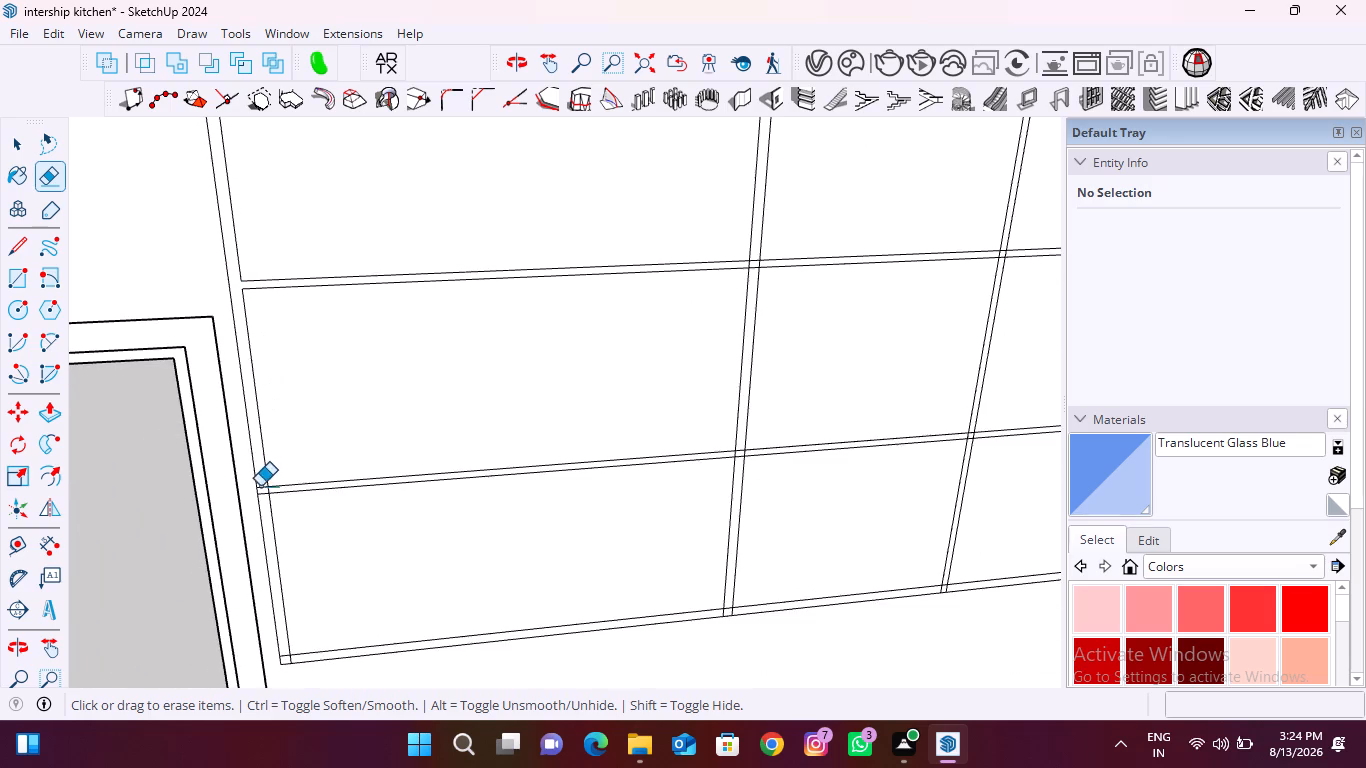
{"action": "scroll", "coordinate": [260, 487], "scroll_direction": "up", "scroll_amount": 20}
{"action": "left_click_drag", "start_coordinate": [276, 444], "coordinate": [303, 478]}
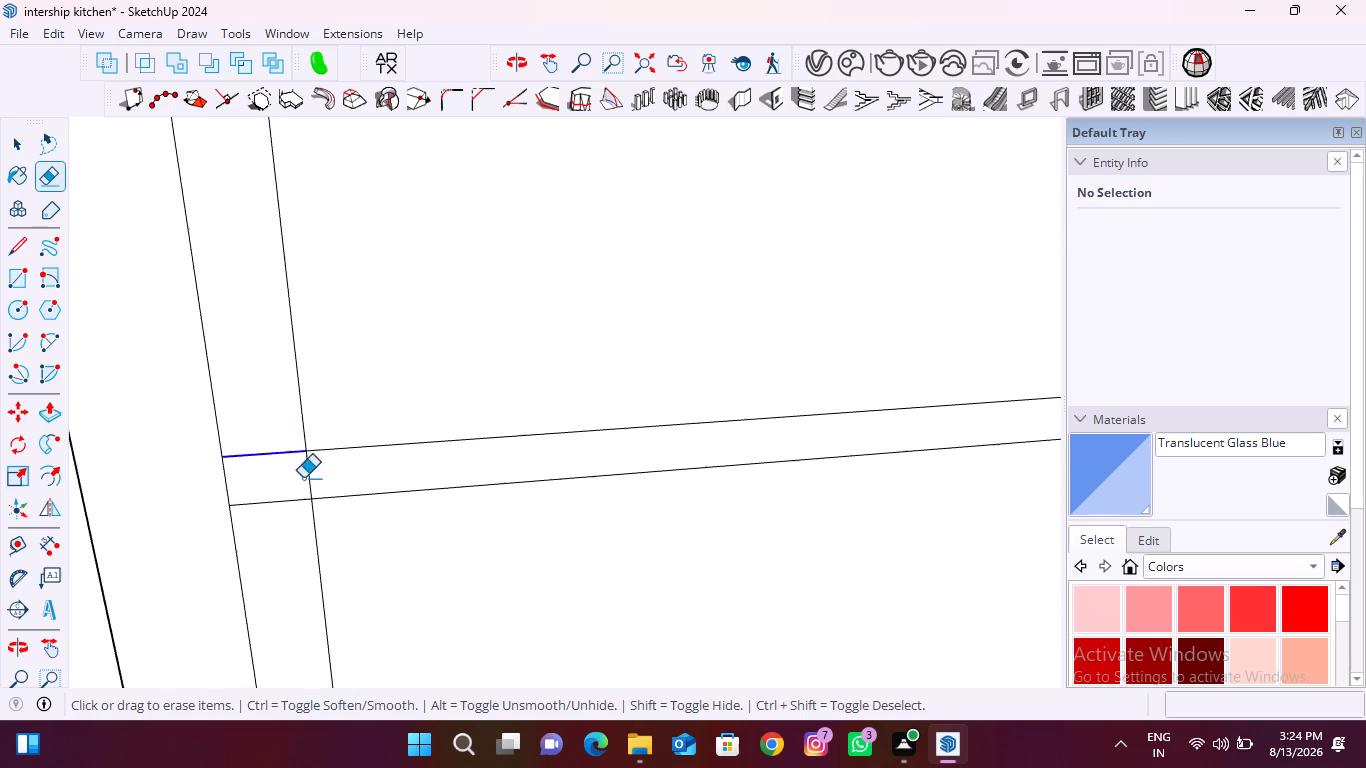
{"action": "left_click_drag", "start_coordinate": [303, 478], "coordinate": [283, 506]}
{"action": "scroll", "coordinate": [270, 351], "scroll_direction": "down", "scroll_amount": 16}
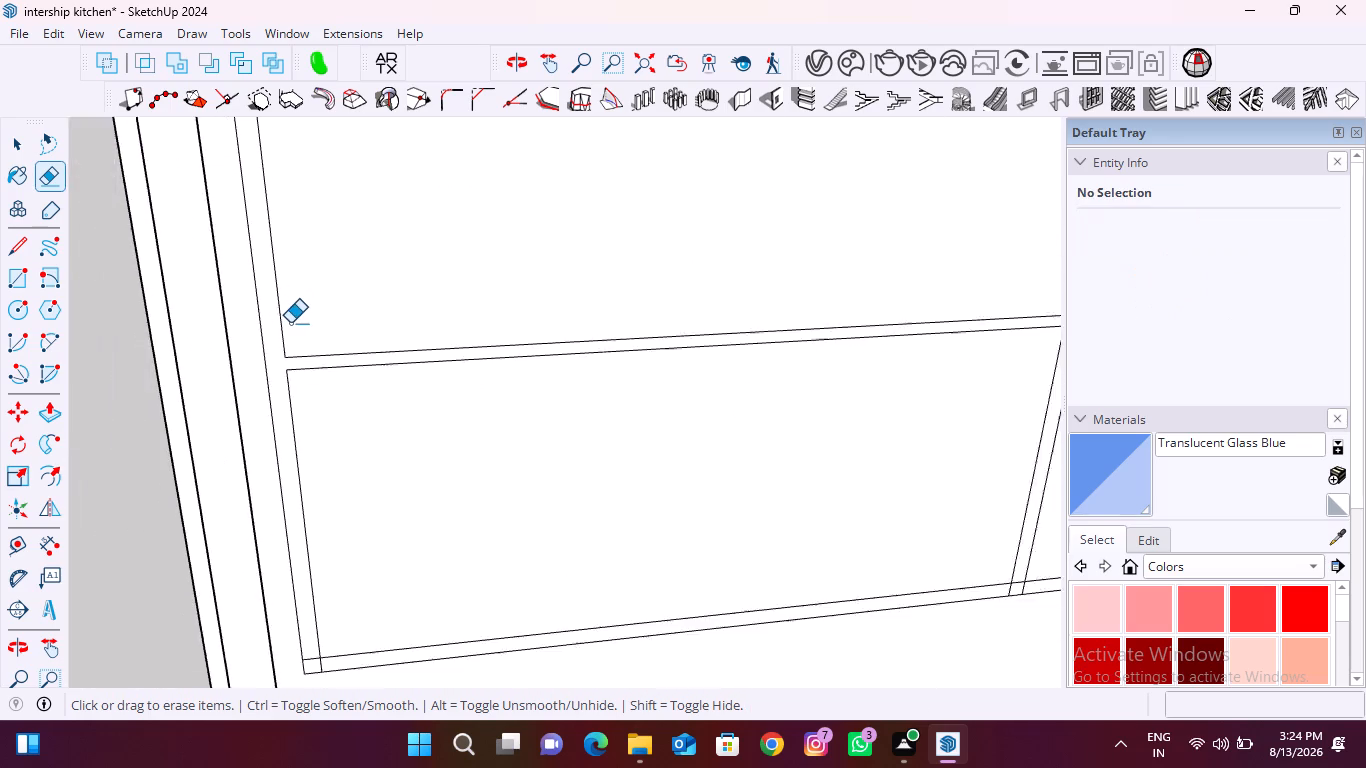
Erase the overlapping edge segments along the bottom strip at its doorway-side corner and its junctions with the other two vertical strips.
{"action": "scroll", "coordinate": [290, 323], "scroll_direction": "down", "scroll_amount": 5}
{"action": "scroll", "coordinate": [299, 568], "scroll_direction": "up", "scroll_amount": 17}
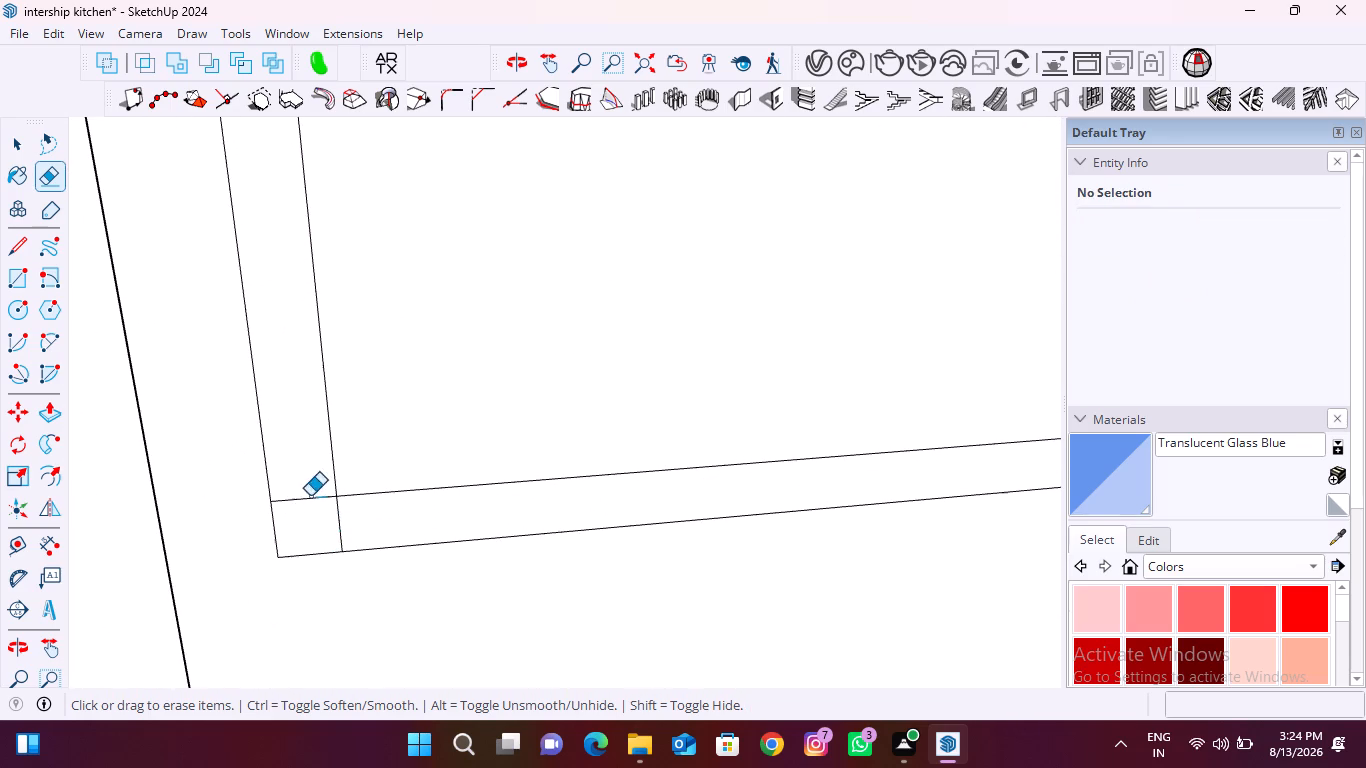
{"action": "left_click_drag", "start_coordinate": [306, 489], "coordinate": [347, 523]}
{"action": "scroll", "coordinate": [234, 521], "scroll_direction": "down", "scroll_amount": 18}
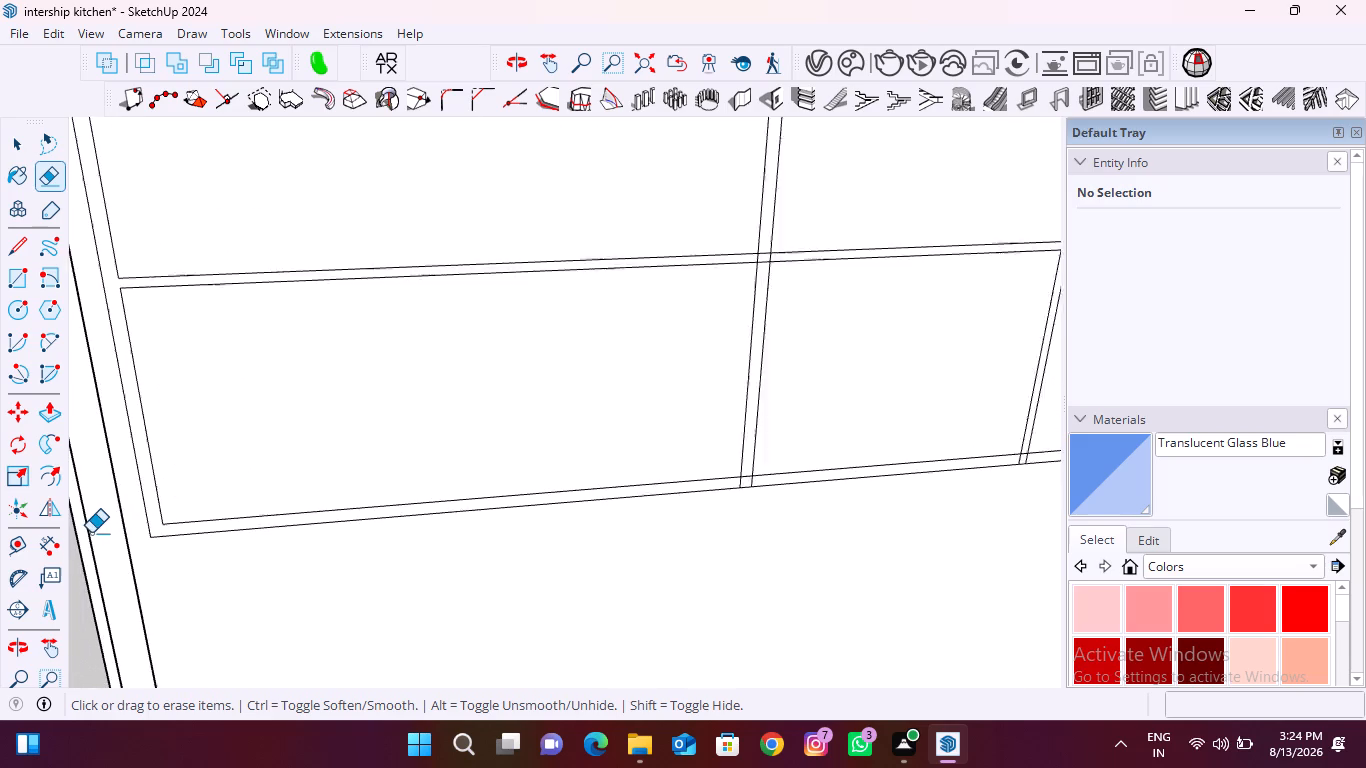
{"action": "scroll", "coordinate": [91, 533], "scroll_direction": "down", "scroll_amount": 6}
{"action": "scroll", "coordinate": [499, 510], "scroll_direction": "up", "scroll_amount": 19}
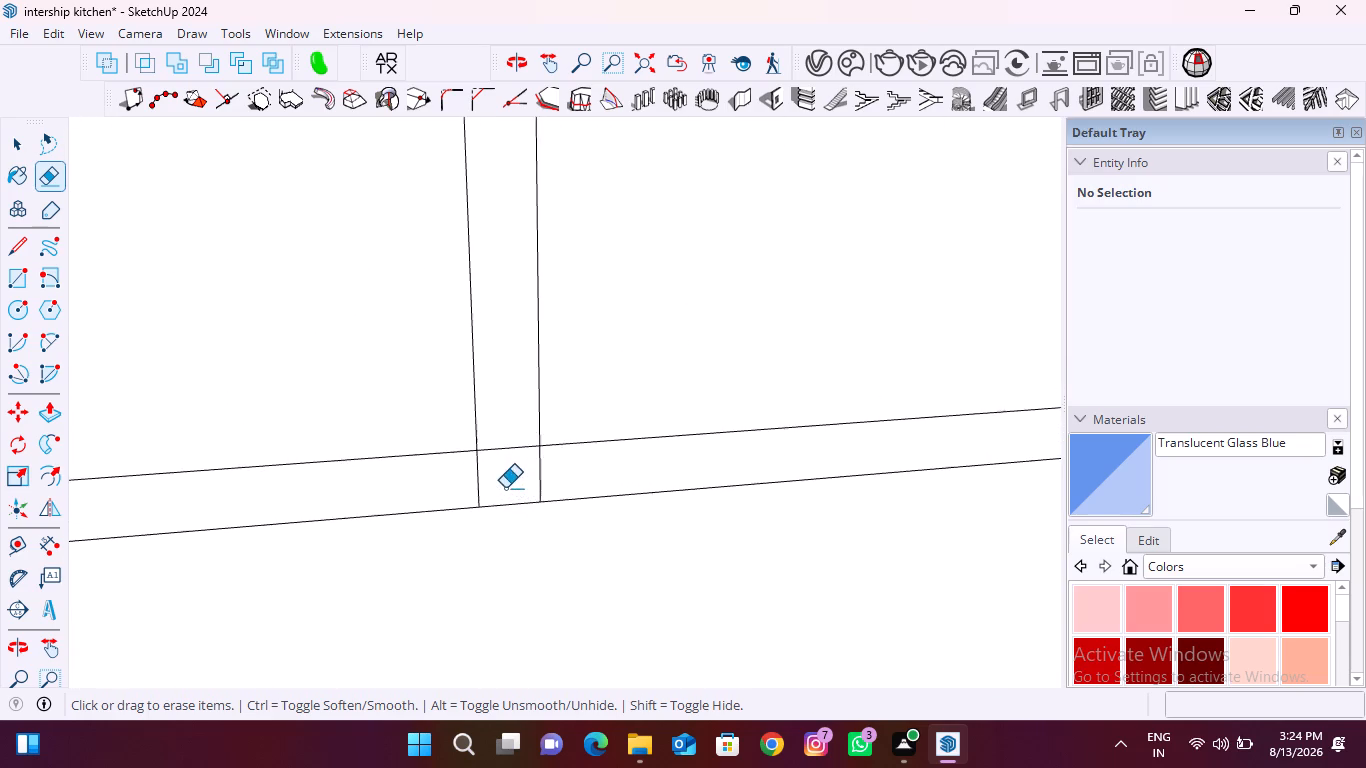
{"action": "scroll", "coordinate": [505, 488], "scroll_direction": "up", "scroll_amount": 8}
{"action": "left_click_drag", "start_coordinate": [428, 477], "coordinate": [587, 470]}
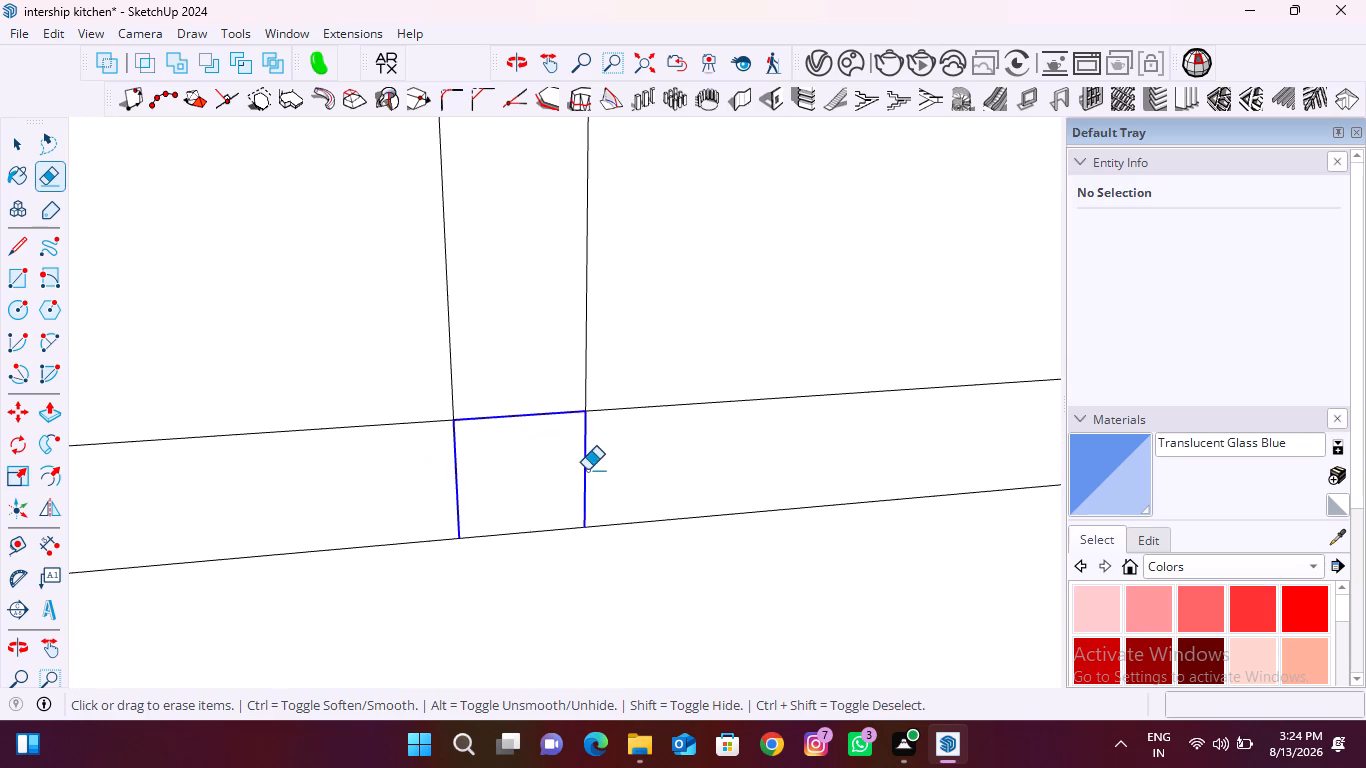
{"action": "left_click_drag", "start_coordinate": [587, 470], "coordinate": [592, 471]}
{"action": "scroll", "coordinate": [282, 502], "scroll_direction": "down", "scroll_amount": 20}
{"action": "scroll", "coordinate": [282, 502], "scroll_direction": "down", "scroll_amount": 2}
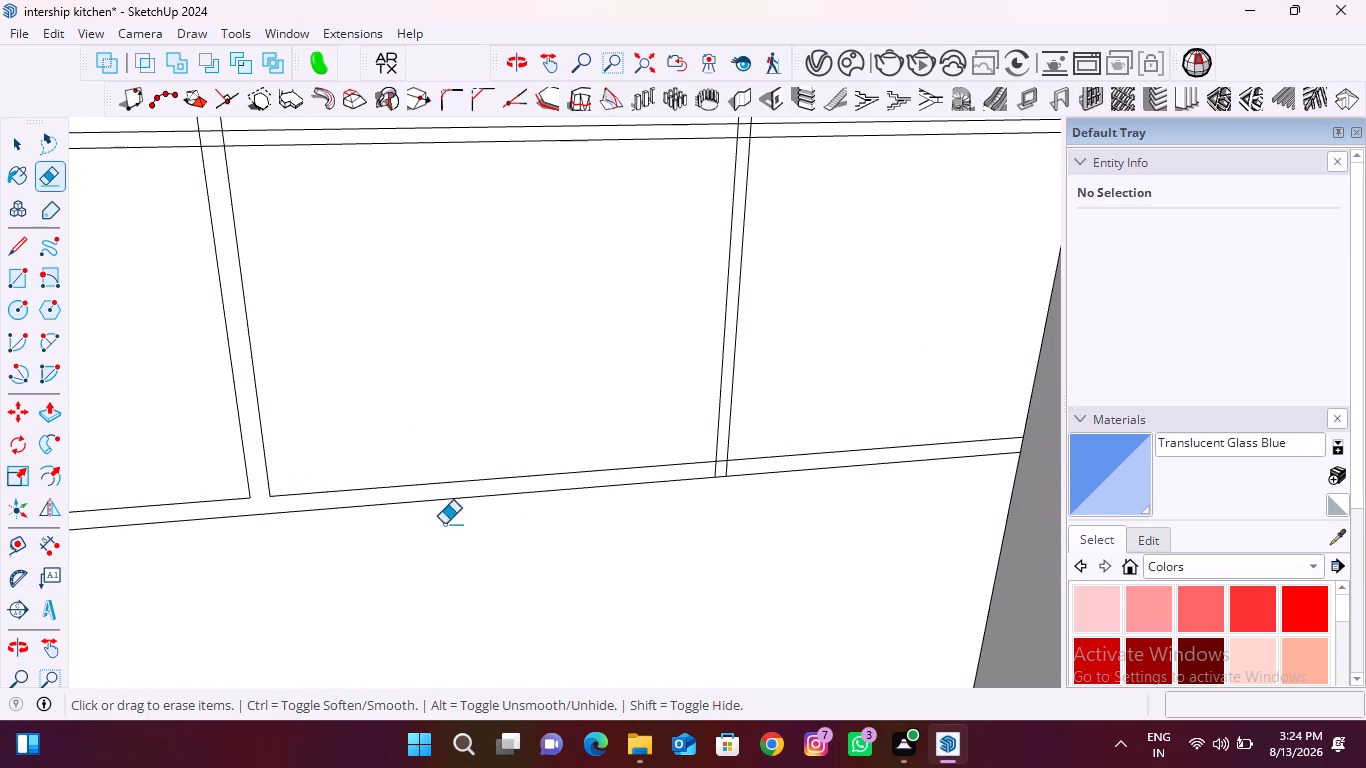
{"action": "scroll", "coordinate": [734, 476], "scroll_direction": "up", "scroll_amount": 20}
{"action": "scroll", "coordinate": [734, 476], "scroll_direction": "up", "scroll_amount": 3}
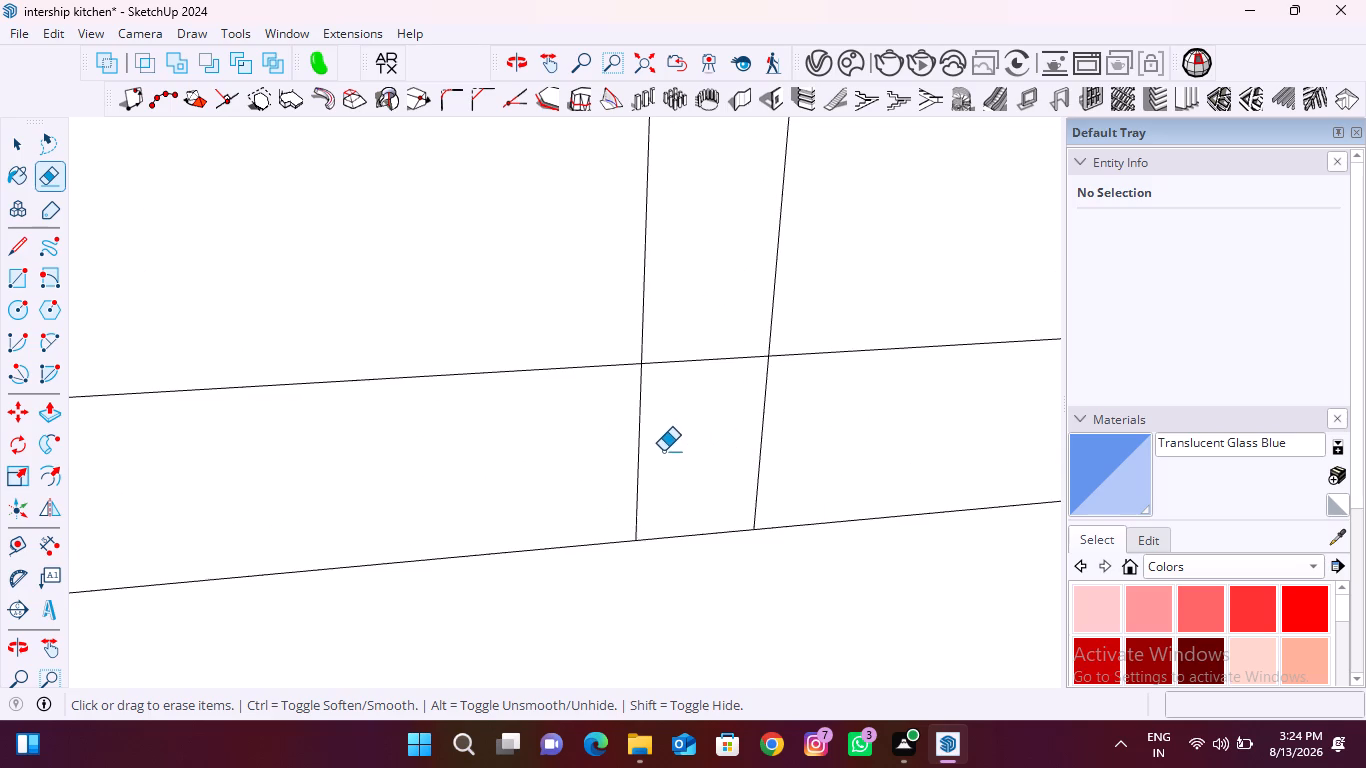
{"action": "left_click_drag", "start_coordinate": [578, 461], "coordinate": [783, 436]}
{"action": "scroll", "coordinate": [509, 544], "scroll_direction": "down", "scroll_amount": 5}
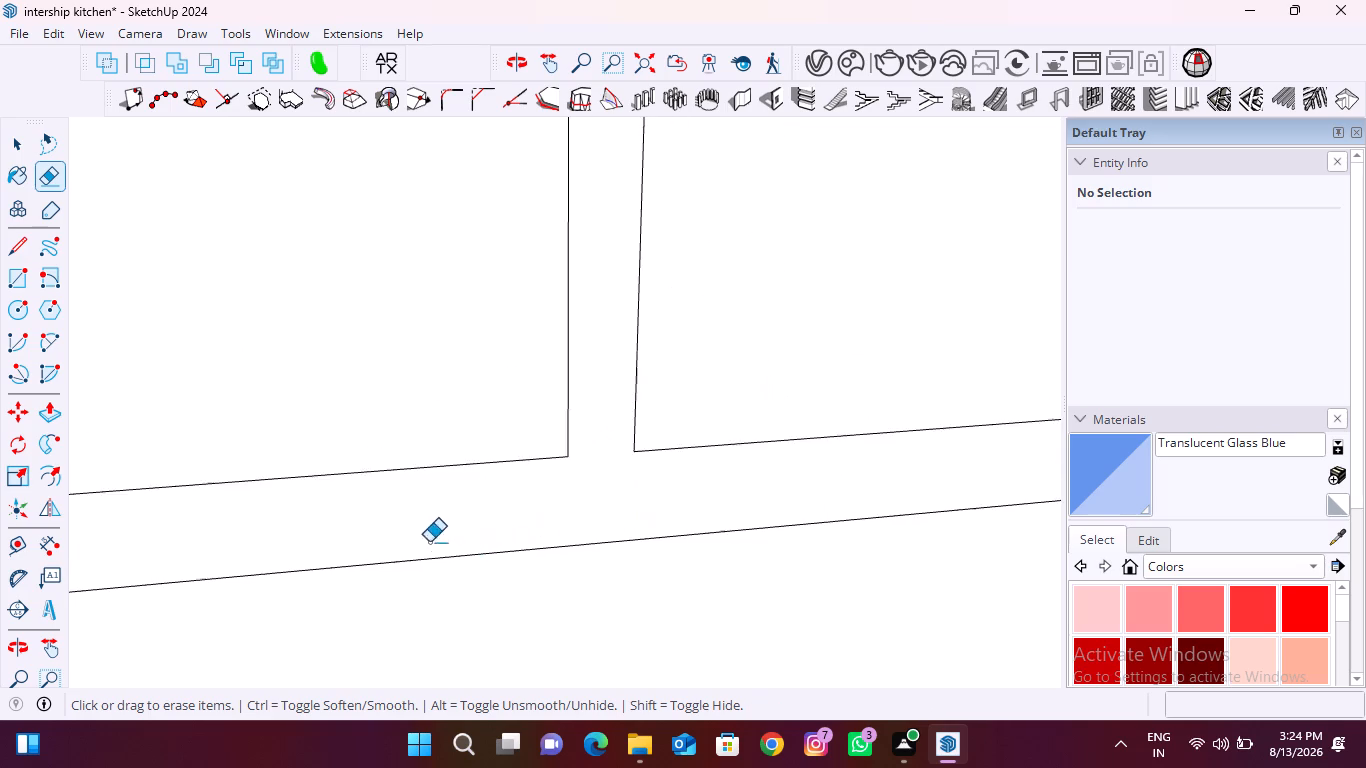
Erase the overlapping edge segments where the lower middle horizontal strip crosses the two inner vertical strips.
{"action": "scroll", "coordinate": [429, 542], "scroll_direction": "down", "scroll_amount": 20}
{"action": "scroll", "coordinate": [426, 576], "scroll_direction": "down", "scroll_amount": 5}
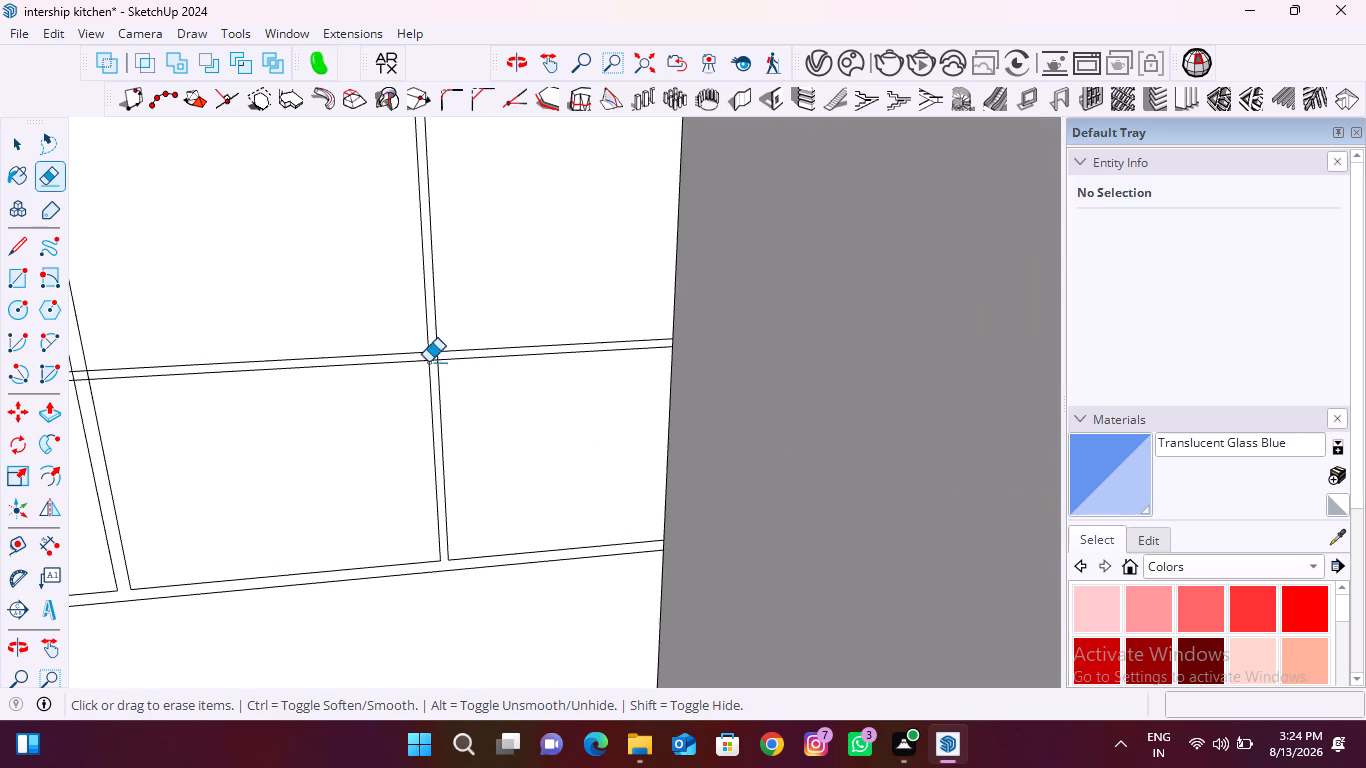
{"action": "scroll", "coordinate": [424, 356], "scroll_direction": "up", "scroll_amount": 20}
{"action": "scroll", "coordinate": [424, 356], "scroll_direction": "up", "scroll_amount": 7}
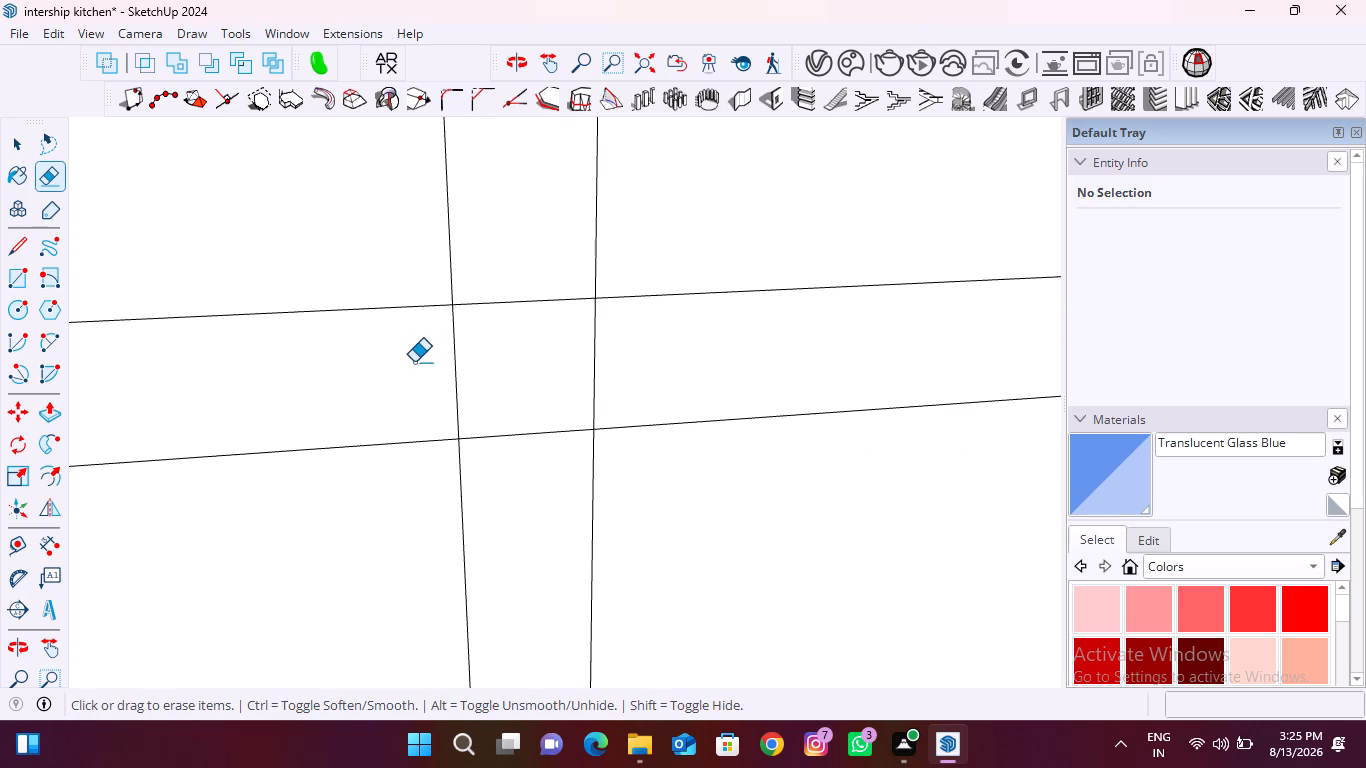
{"action": "left_click_drag", "start_coordinate": [413, 362], "coordinate": [552, 473]}
{"action": "scroll", "coordinate": [536, 429], "scroll_direction": "down", "scroll_amount": 3}
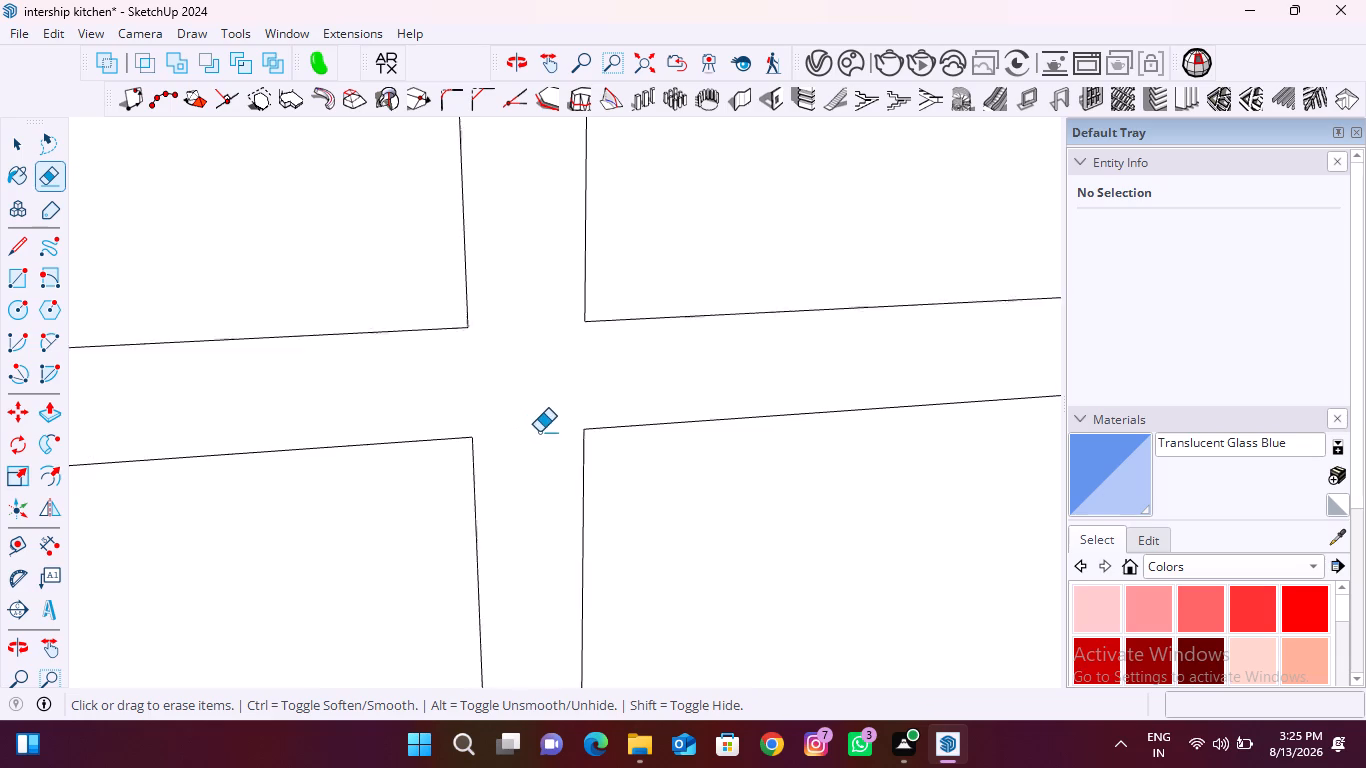
{"action": "scroll", "coordinate": [539, 432], "scroll_direction": "down", "scroll_amount": 20}
{"action": "scroll", "coordinate": [539, 432], "scroll_direction": "down", "scroll_amount": 7}
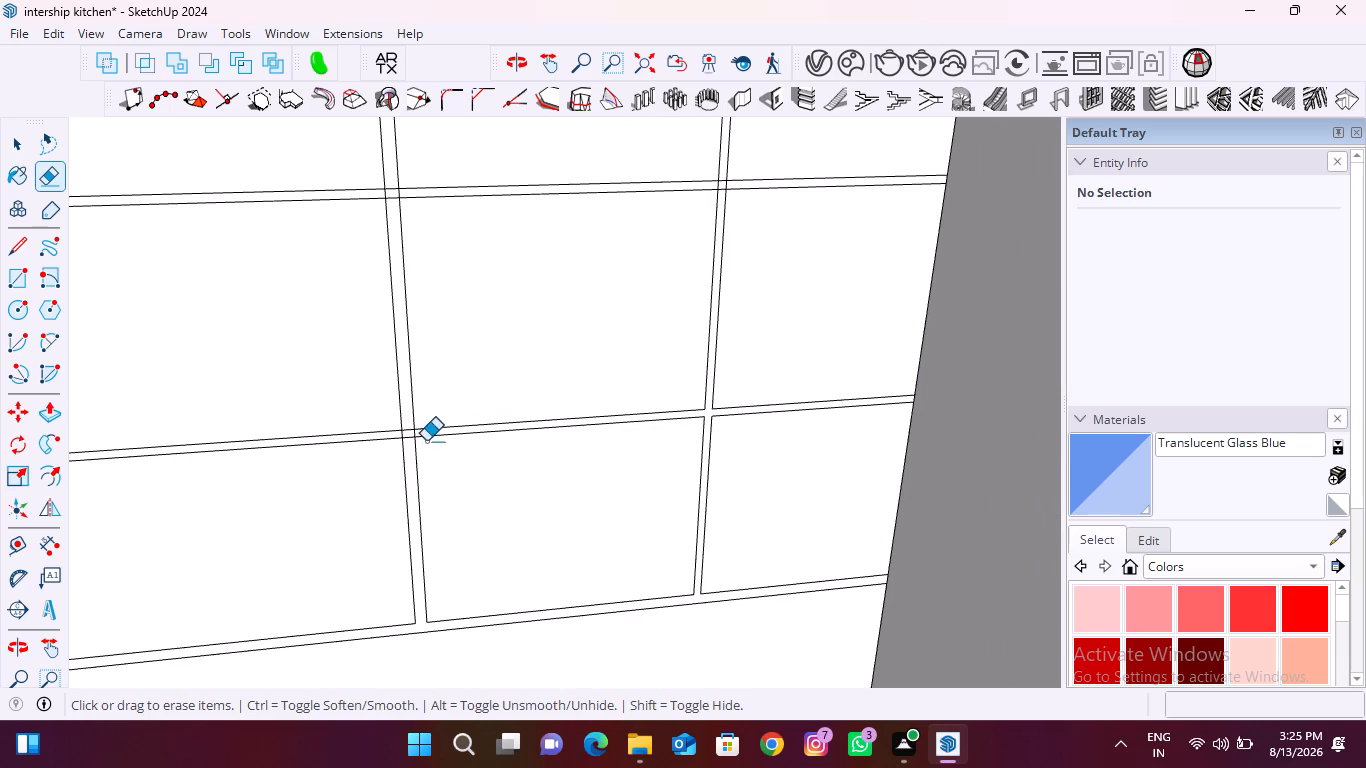
{"action": "scroll", "coordinate": [401, 444], "scroll_direction": "up", "scroll_amount": 20}
{"action": "scroll", "coordinate": [401, 444], "scroll_direction": "up", "scroll_amount": 5}
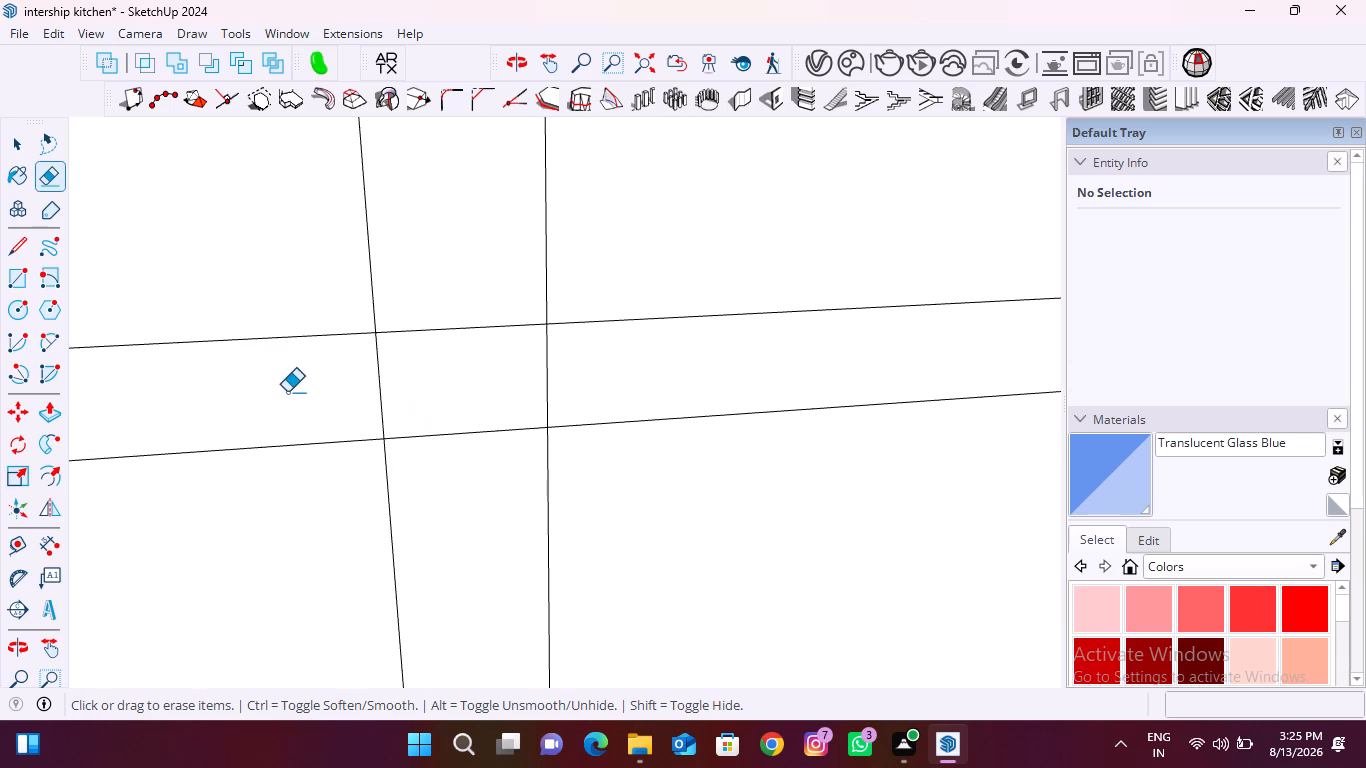
{"action": "left_click_drag", "start_coordinate": [345, 397], "coordinate": [502, 460]}
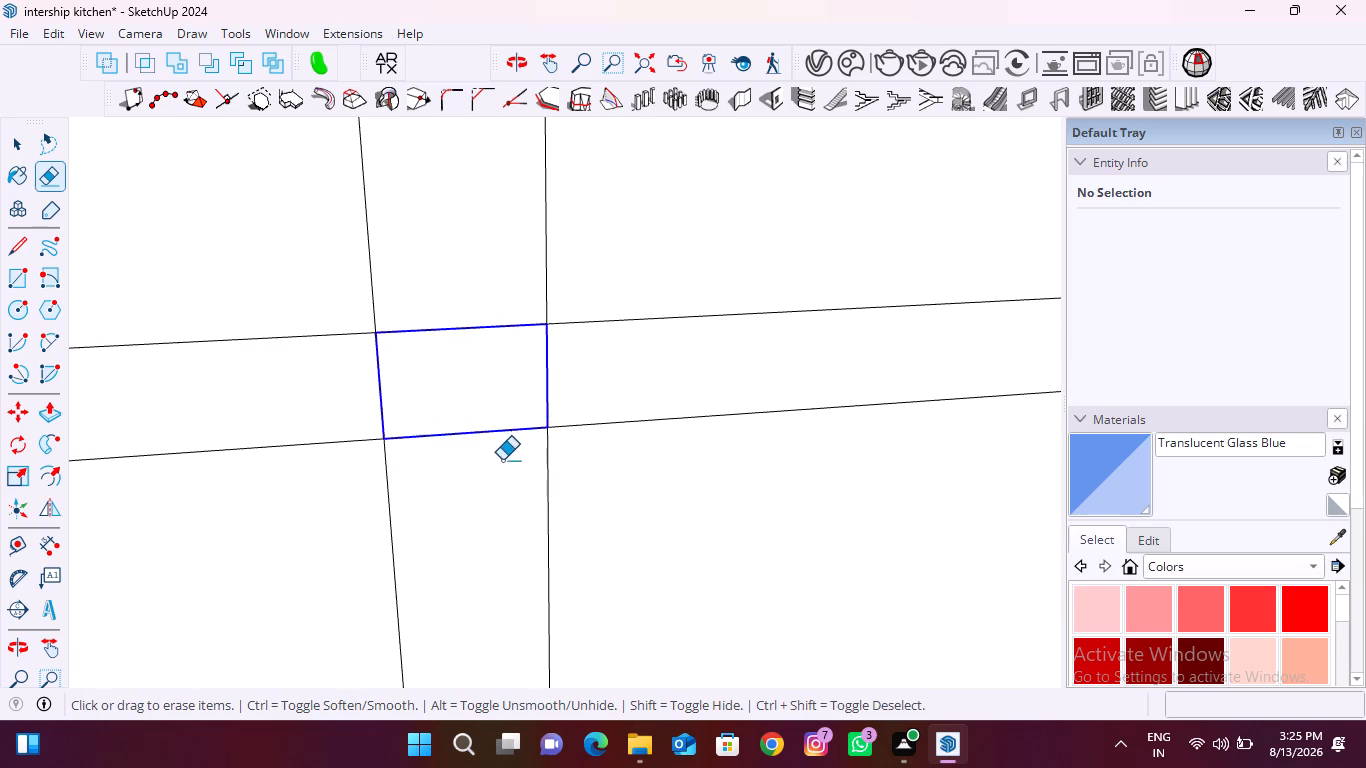
{"action": "left_click_drag", "start_coordinate": [502, 460], "coordinate": [501, 463]}
{"action": "scroll", "coordinate": [509, 487], "scroll_direction": "down", "scroll_amount": 20}
{"action": "scroll", "coordinate": [509, 487], "scroll_direction": "down", "scroll_amount": 14}
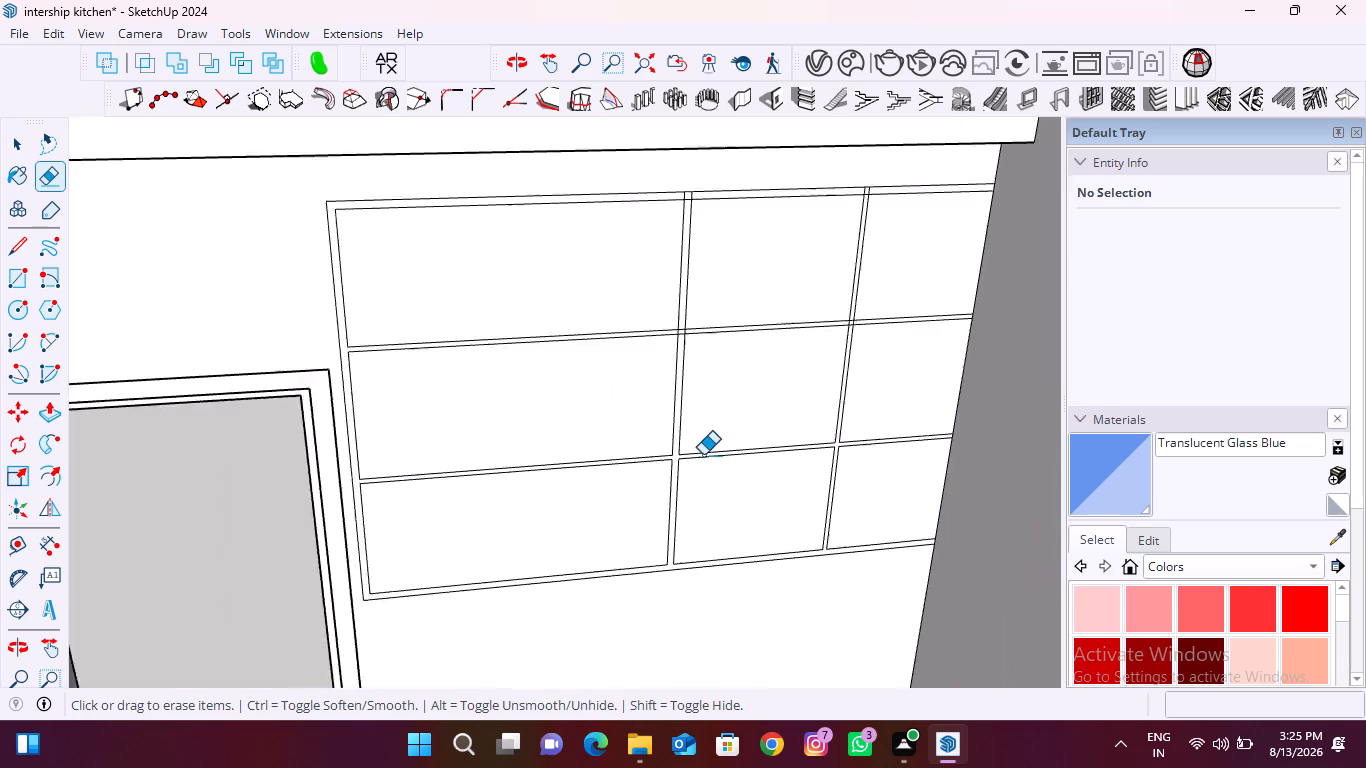
Erase the overlapping edge segments where the upper middle horizontal strip crosses the two inner vertical strips.
{"action": "scroll", "coordinate": [703, 455], "scroll_direction": "down", "scroll_amount": 2}
{"action": "scroll", "coordinate": [709, 366], "scroll_direction": "up", "scroll_amount": 9}
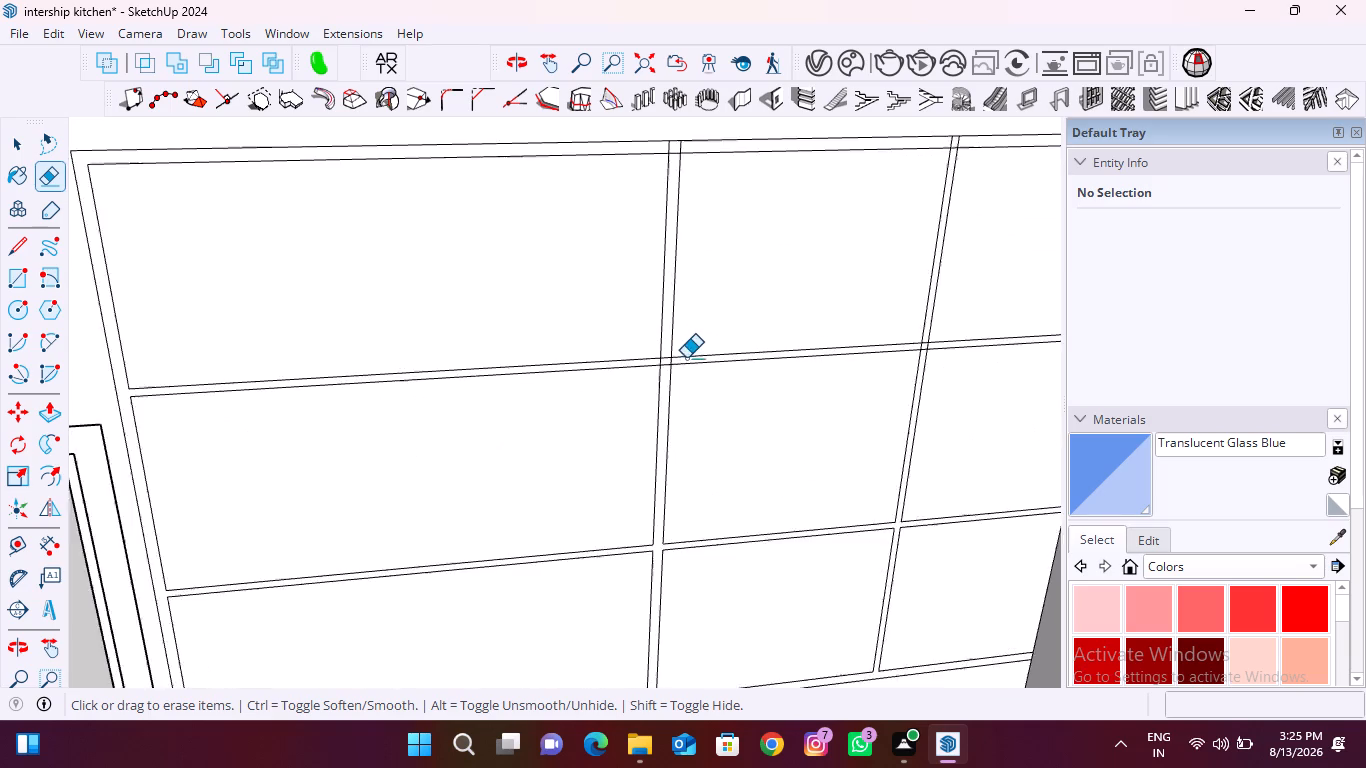
{"action": "scroll", "coordinate": [686, 358], "scroll_direction": "up", "scroll_amount": 20}
{"action": "scroll", "coordinate": [686, 358], "scroll_direction": "up", "scroll_amount": 4}
{"action": "left_click_drag", "start_coordinate": [440, 353], "coordinate": [535, 348]}
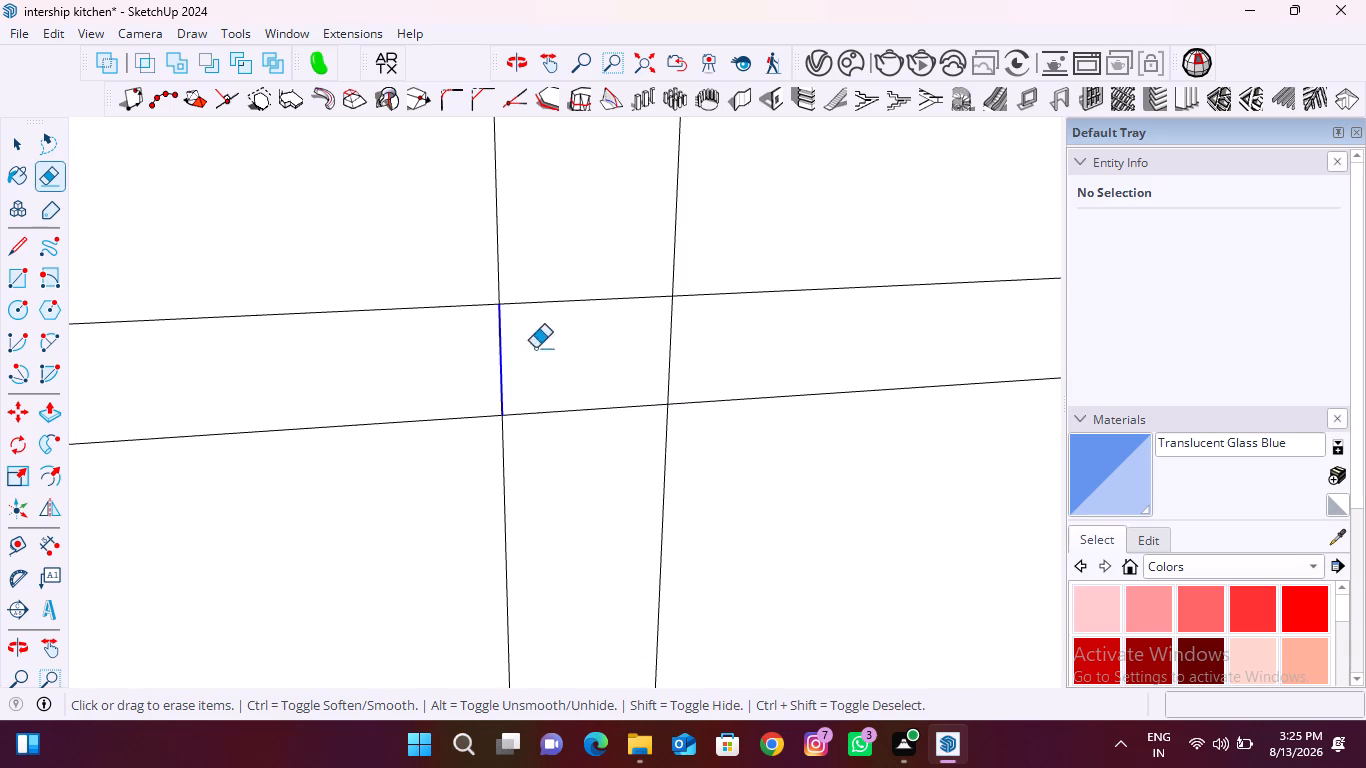
{"action": "left_click_drag", "start_coordinate": [535, 348], "coordinate": [616, 460]}
{"action": "scroll", "coordinate": [420, 420], "scroll_direction": "down", "scroll_amount": 14}
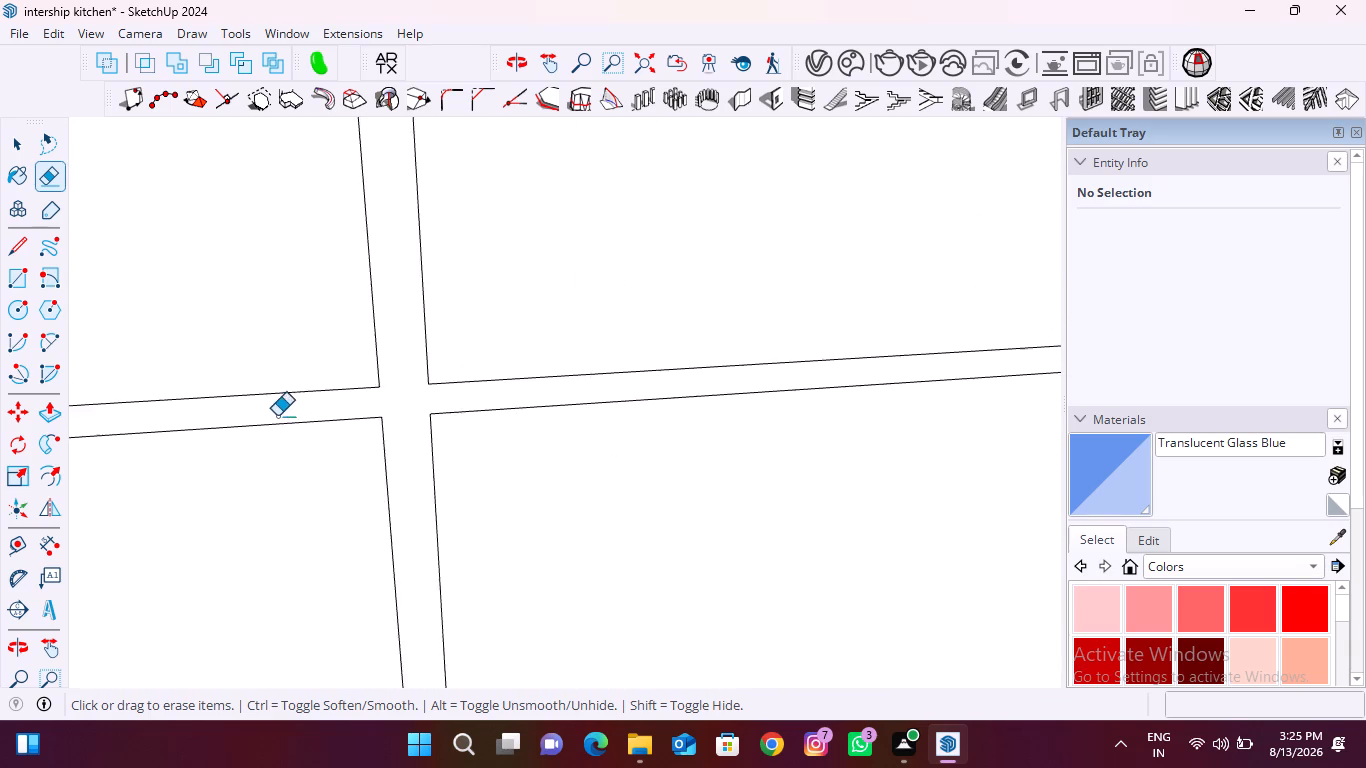
{"action": "scroll", "coordinate": [277, 416], "scroll_direction": "down", "scroll_amount": 15}
{"action": "scroll", "coordinate": [621, 404], "scroll_direction": "up", "scroll_amount": 11}
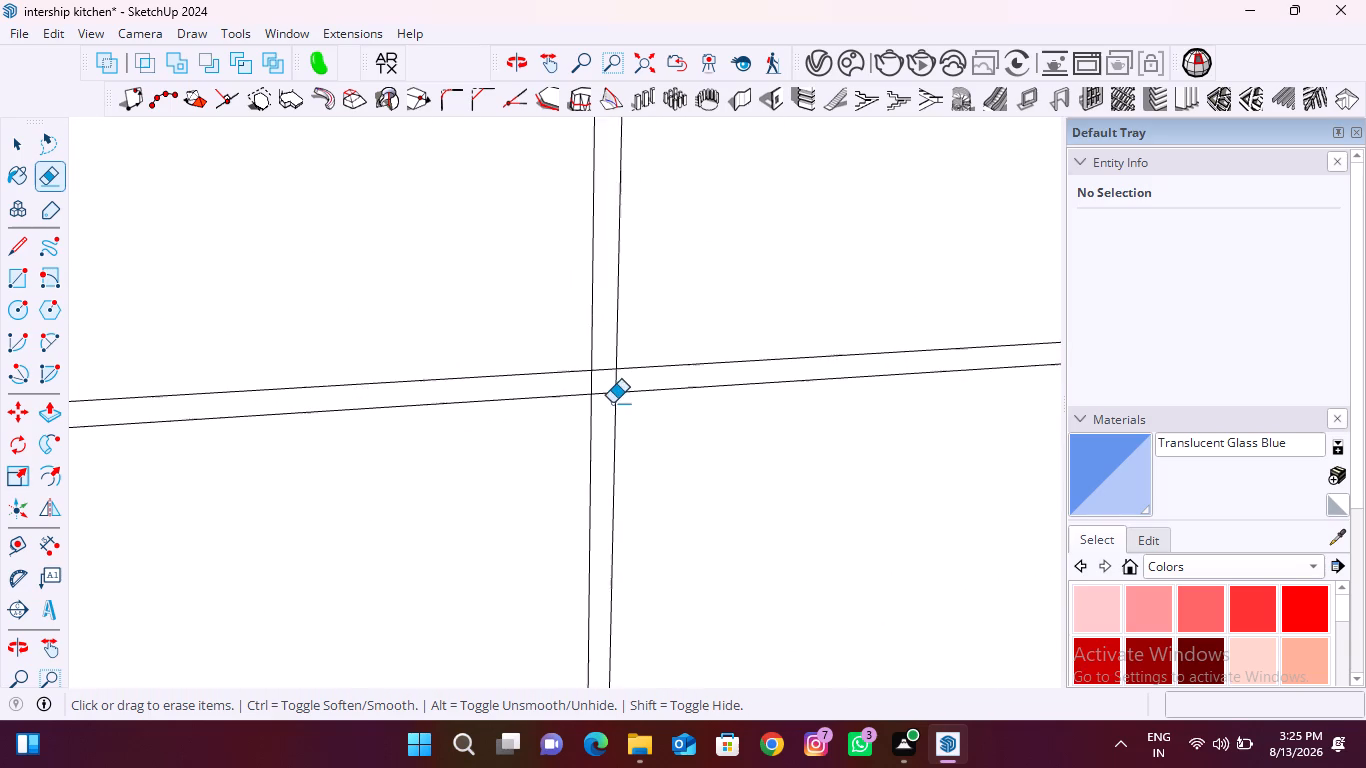
{"action": "scroll", "coordinate": [612, 403], "scroll_direction": "up", "scroll_amount": 13}
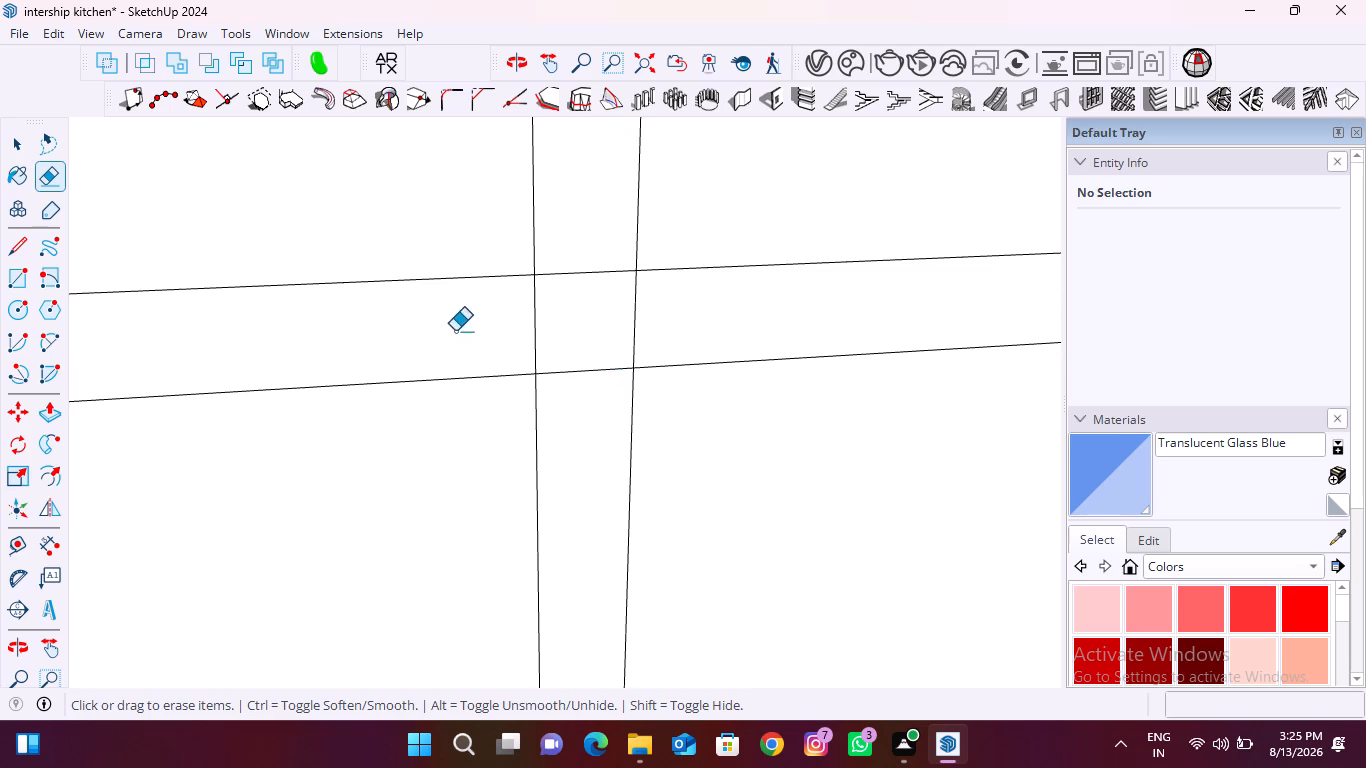
{"action": "left_click_drag", "start_coordinate": [455, 331], "coordinate": [611, 401]}
{"action": "scroll", "coordinate": [408, 397], "scroll_direction": "down", "scroll_amount": 7}
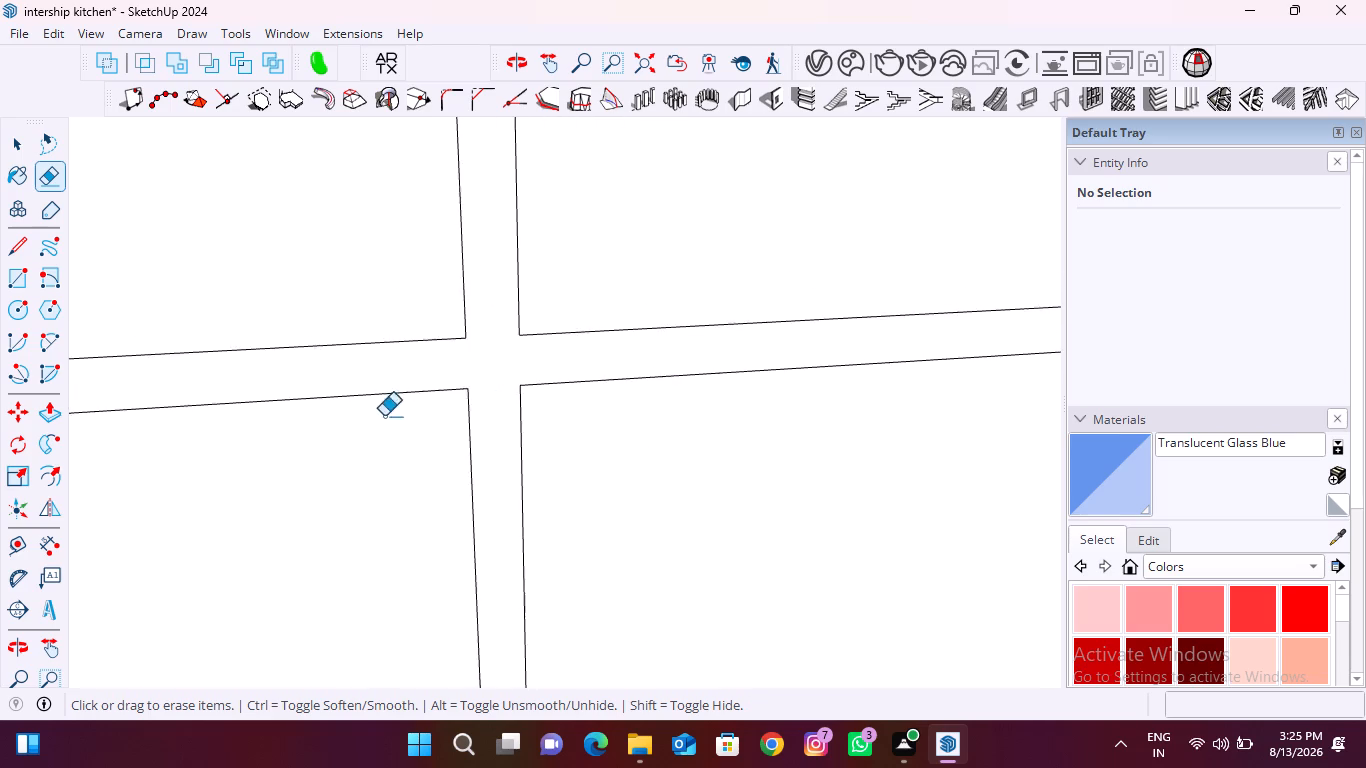
Erase the overlapping edge segments where the two inner vertical strips meet the top strip of the grid.
{"action": "scroll", "coordinate": [384, 416], "scroll_direction": "down", "scroll_amount": 20}
{"action": "scroll", "coordinate": [384, 416], "scroll_direction": "down", "scroll_amount": 5}
{"action": "scroll", "coordinate": [436, 331], "scroll_direction": "up", "scroll_amount": 20}
{"action": "scroll", "coordinate": [436, 331], "scroll_direction": "up", "scroll_amount": 7}
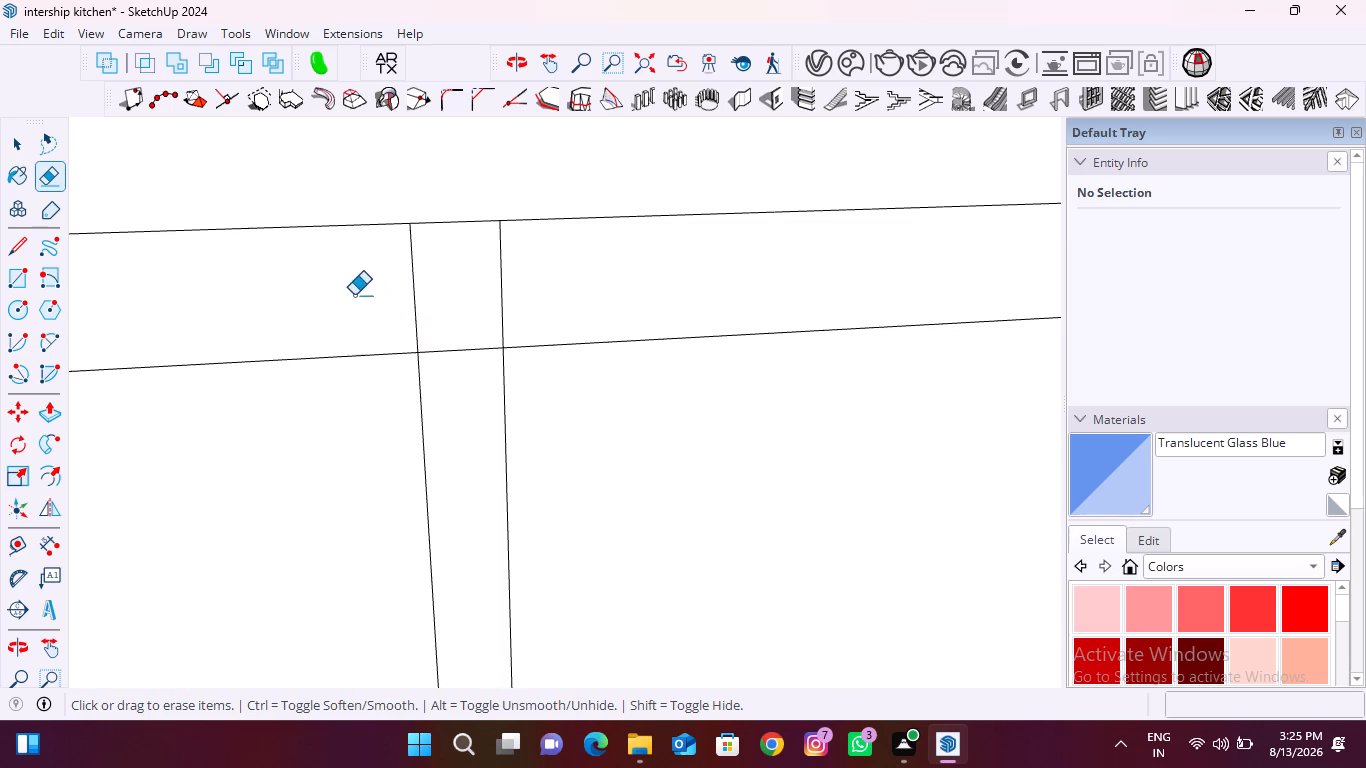
{"action": "left_click_drag", "start_coordinate": [358, 295], "coordinate": [532, 292]}
{"action": "scroll", "coordinate": [582, 304], "scroll_direction": "down", "scroll_amount": 16}
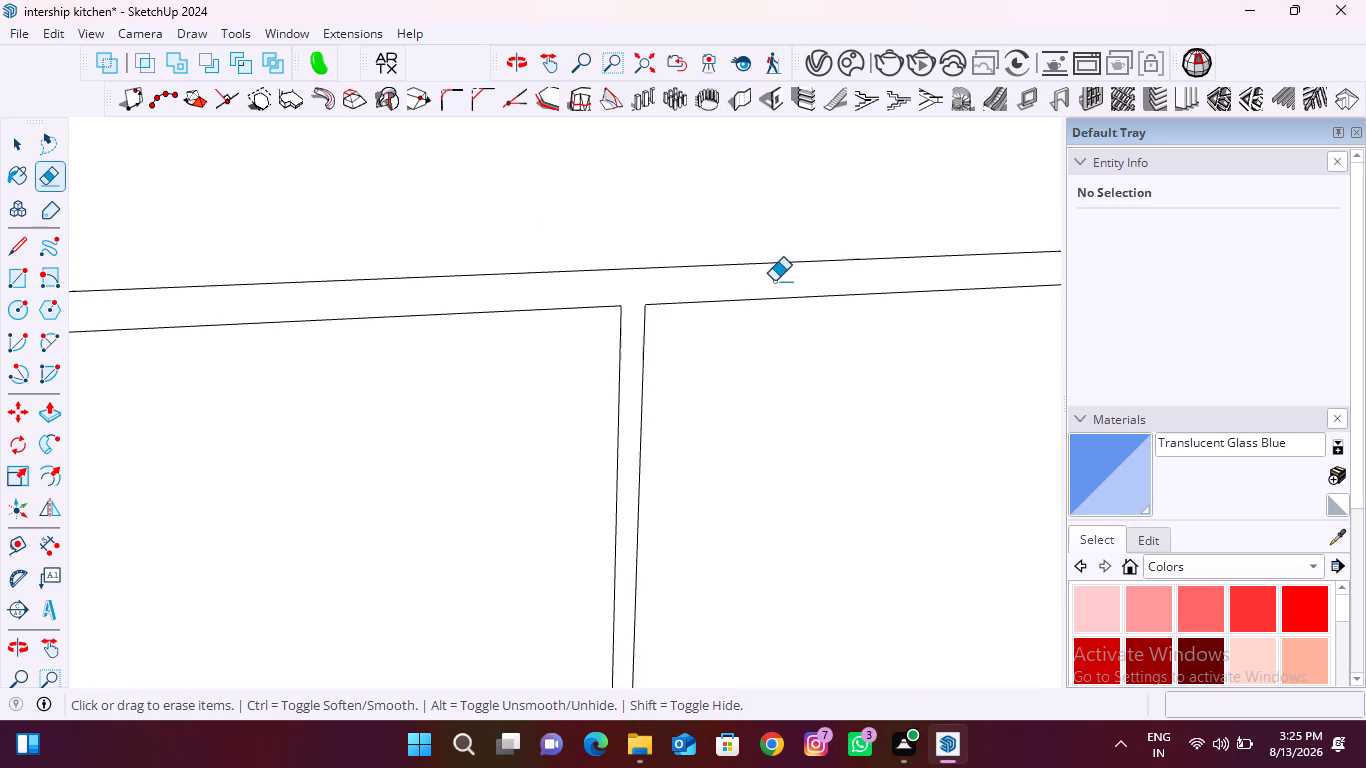
{"action": "scroll", "coordinate": [774, 281], "scroll_direction": "down", "scroll_amount": 15}
{"action": "scroll", "coordinate": [571, 296], "scroll_direction": "up", "scroll_amount": 13}
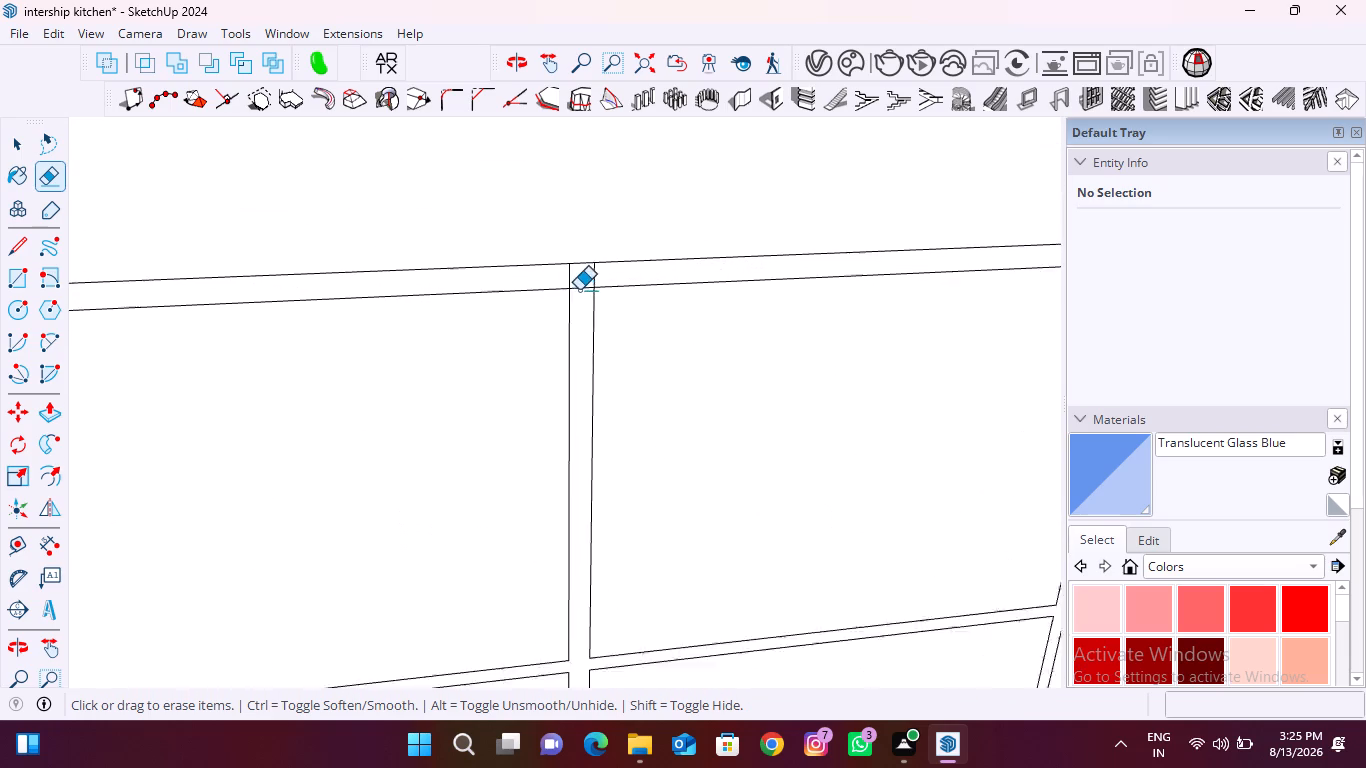
{"action": "scroll", "coordinate": [579, 290], "scroll_direction": "up", "scroll_amount": 20}
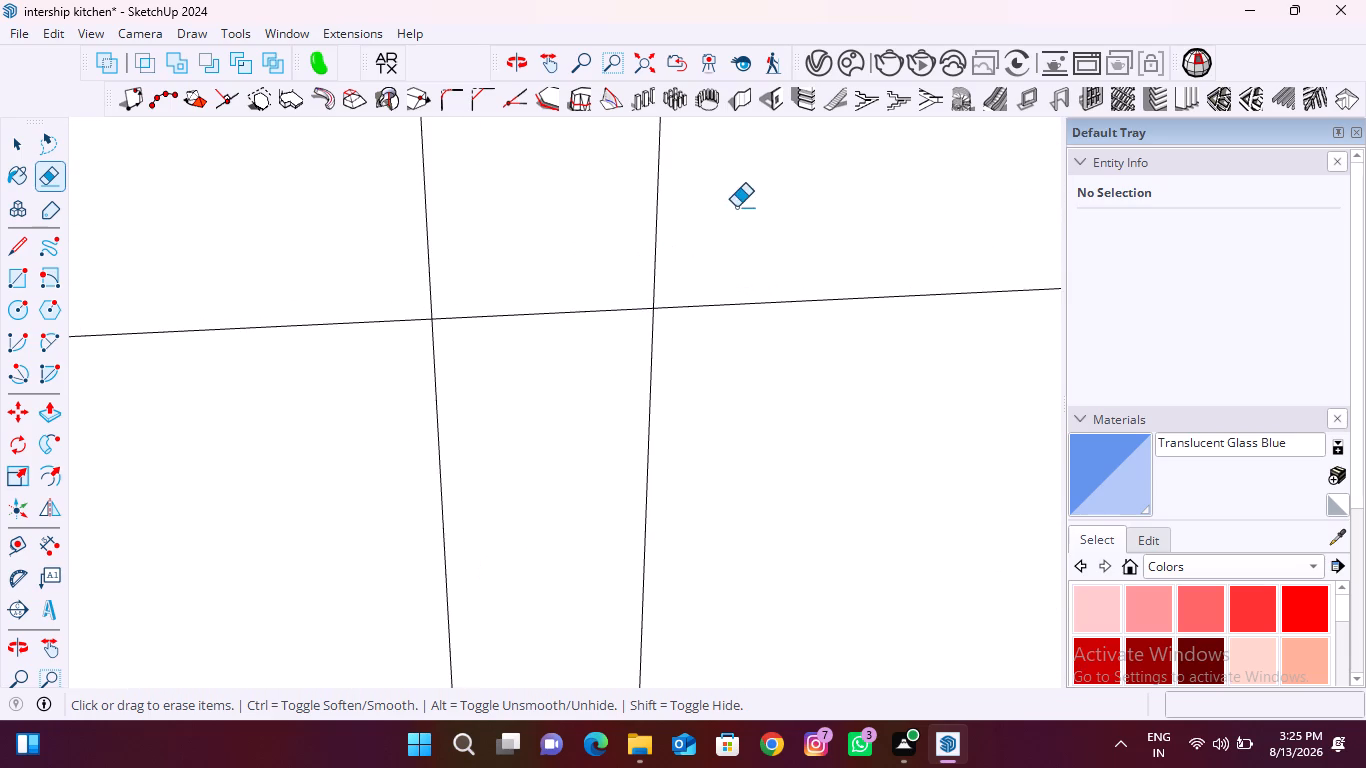
{"action": "left_click_drag", "start_coordinate": [736, 207], "coordinate": [417, 237]}
{"action": "scroll", "coordinate": [513, 237], "scroll_direction": "down", "scroll_amount": 15}
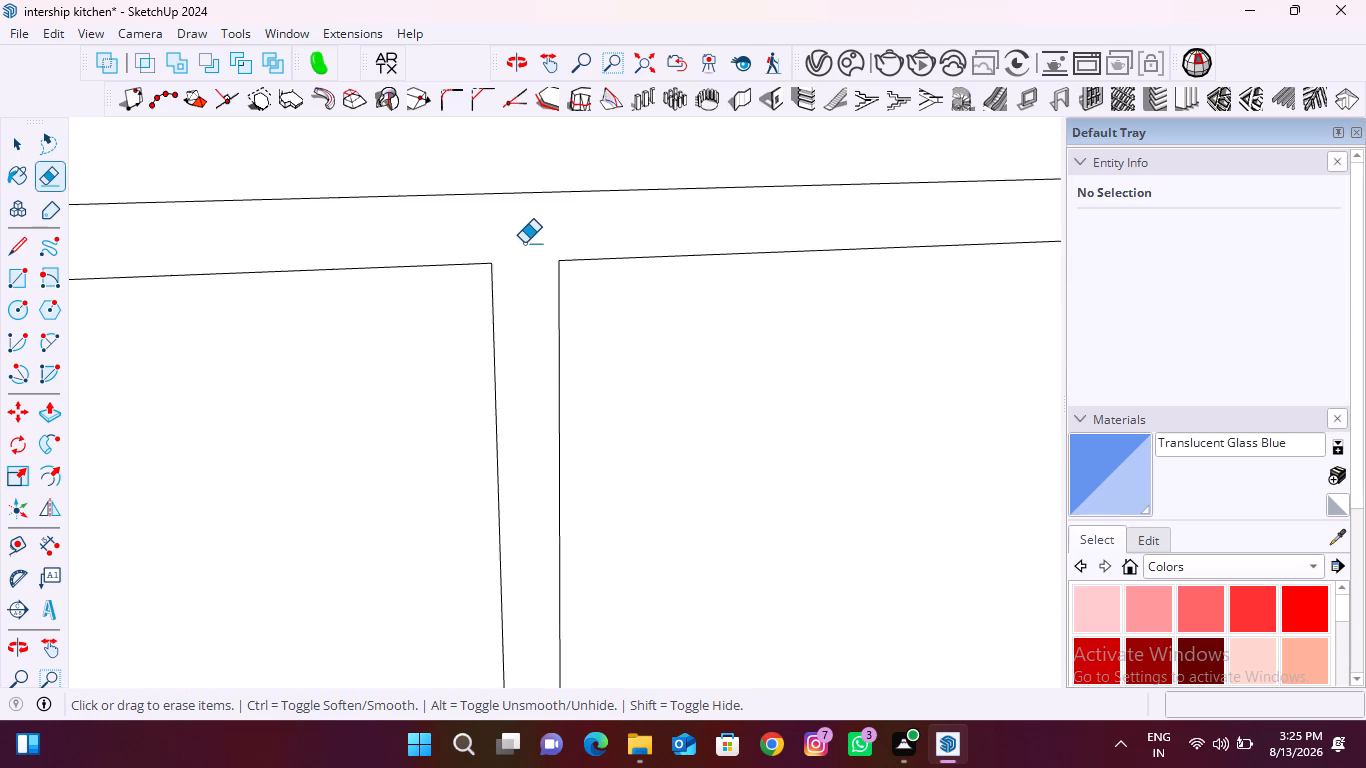
Group the connected faces and edges of the panel grid frame on the doorway wall.
{"action": "scroll", "coordinate": [524, 243], "scroll_direction": "down", "scroll_amount": 20}
{"action": "scroll", "coordinate": [524, 243], "scroll_direction": "down", "scroll_amount": 3}
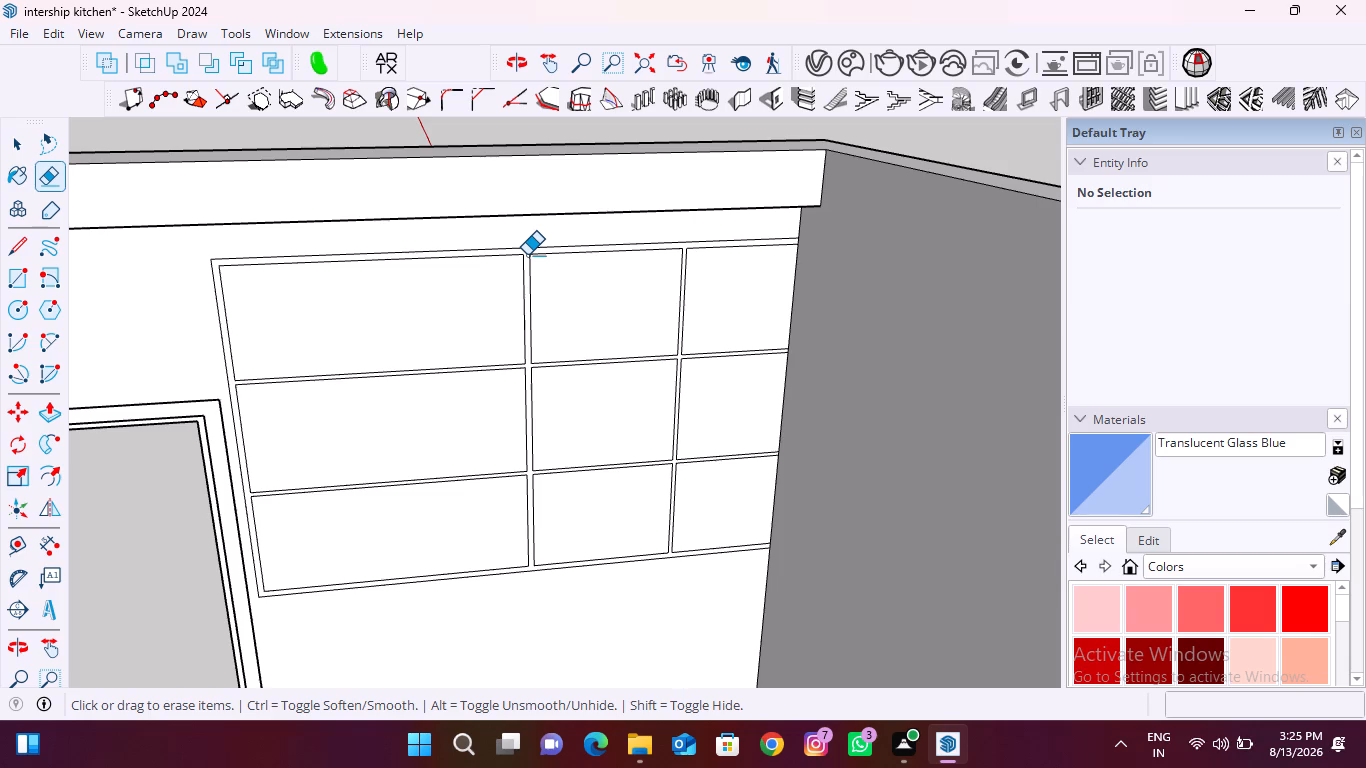
{"action": "key", "text": "space"}
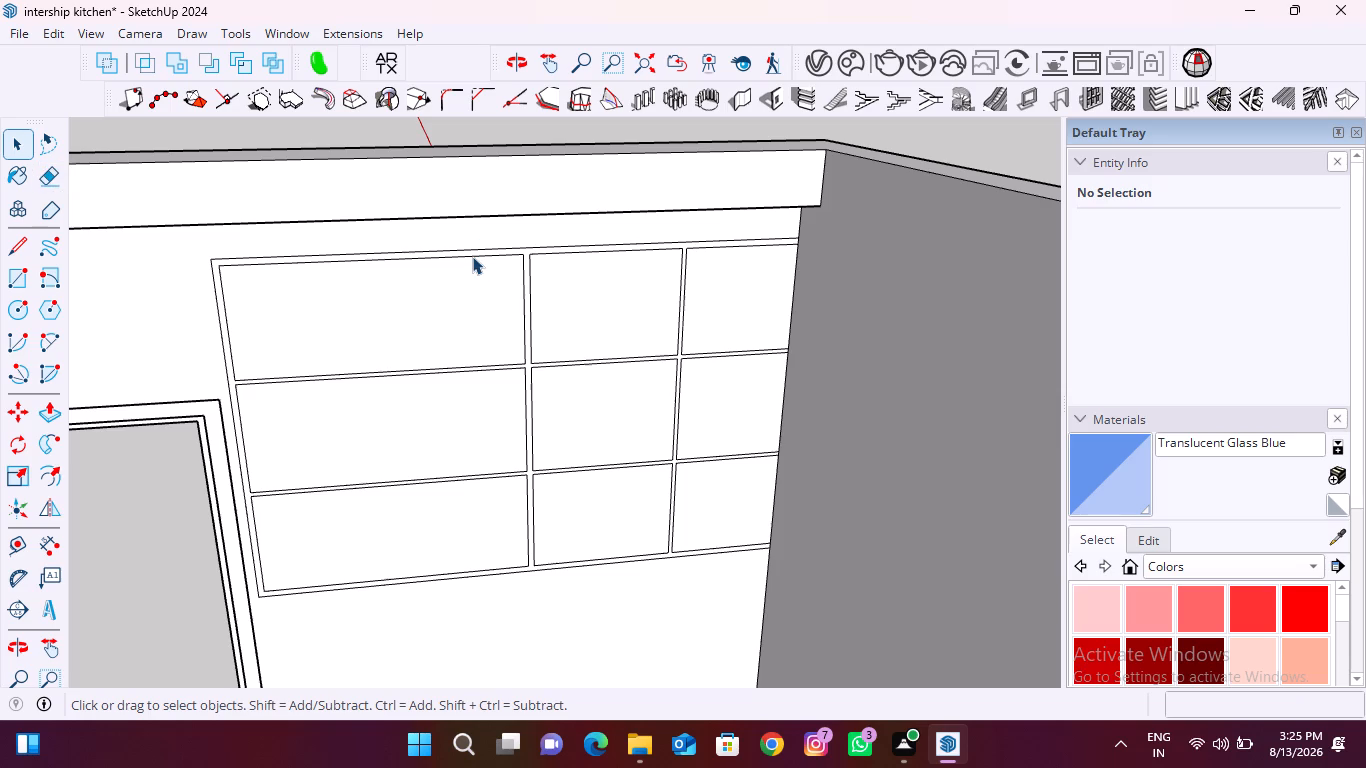
{"action": "double_click", "coordinate": [525, 262]}
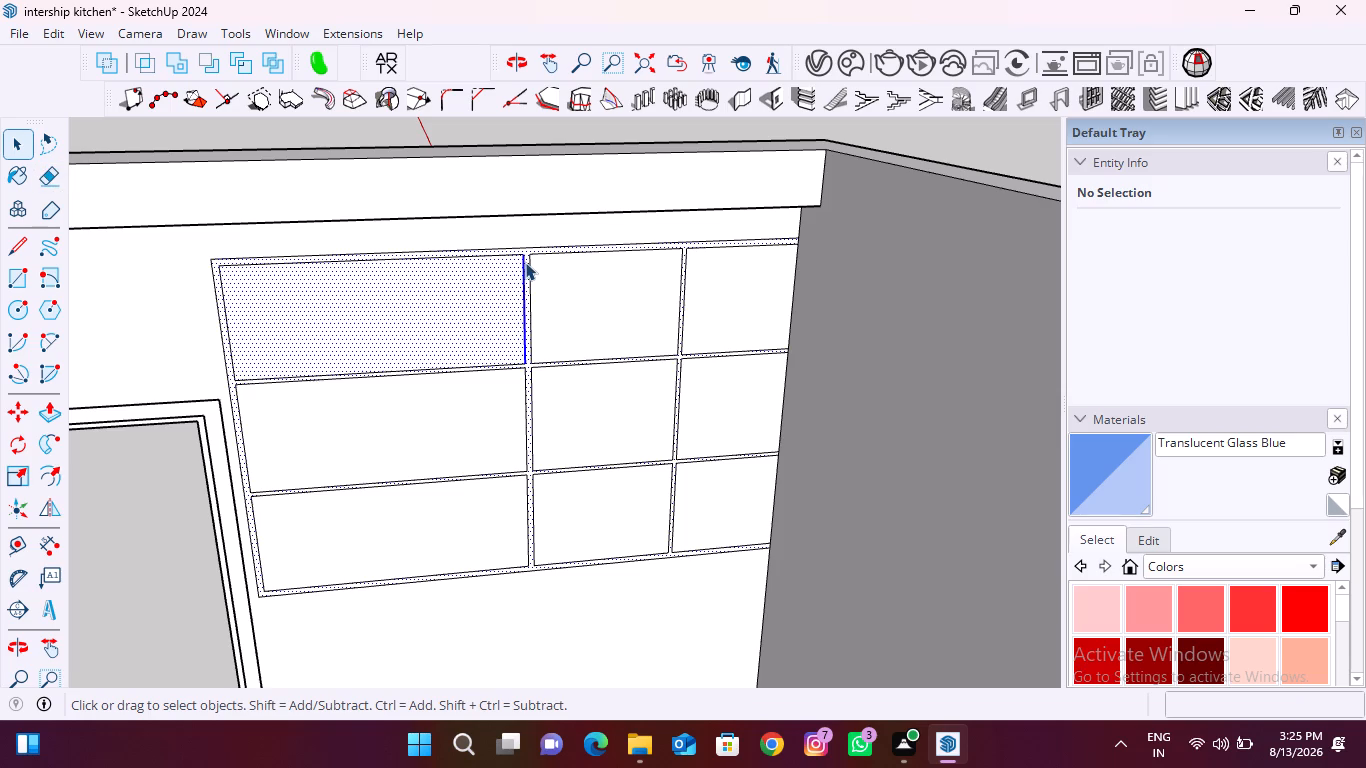
{"action": "scroll", "coordinate": [528, 268], "scroll_direction": "up", "scroll_amount": 4}
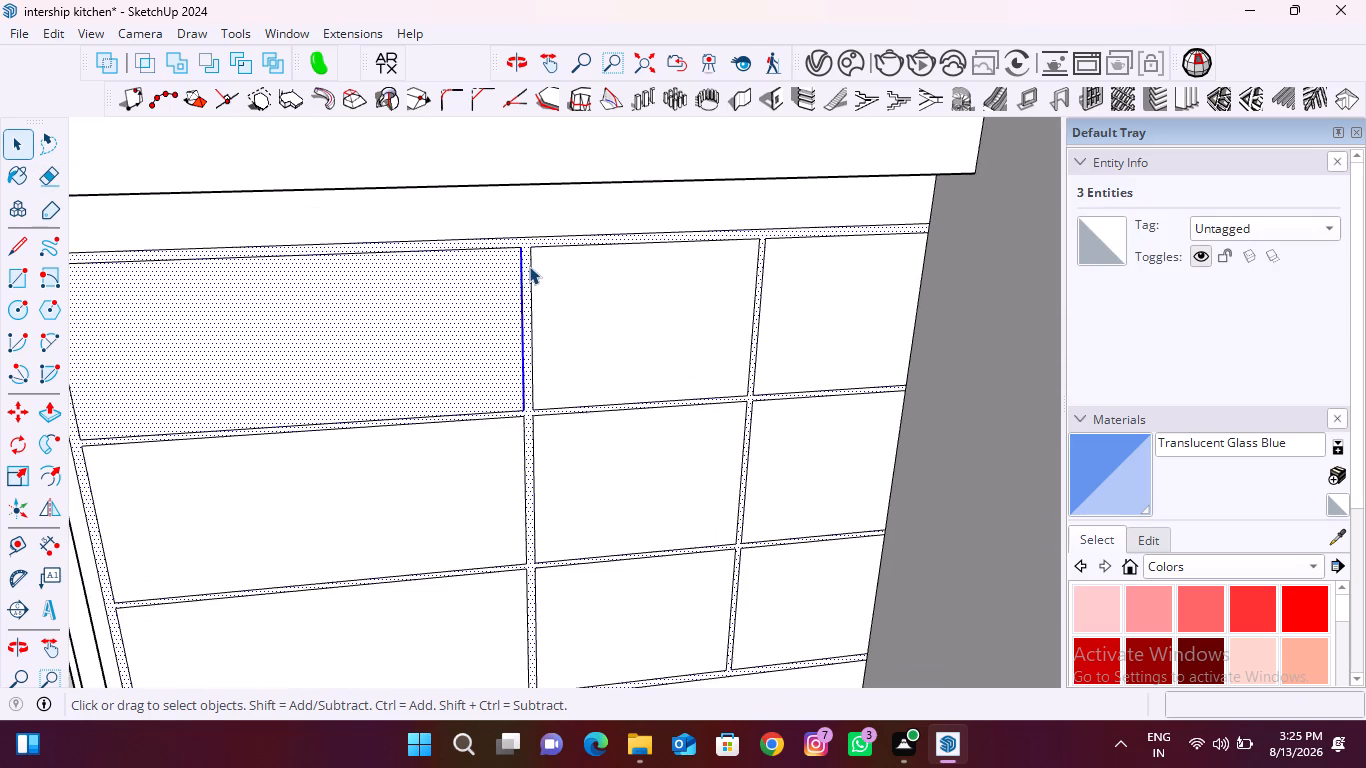
{"action": "scroll", "coordinate": [528, 267], "scroll_direction": "down", "scroll_amount": 9}
{"action": "left_click", "coordinate": [582, 157]}
{"action": "scroll", "coordinate": [525, 342], "scroll_direction": "up", "scroll_amount": 4}
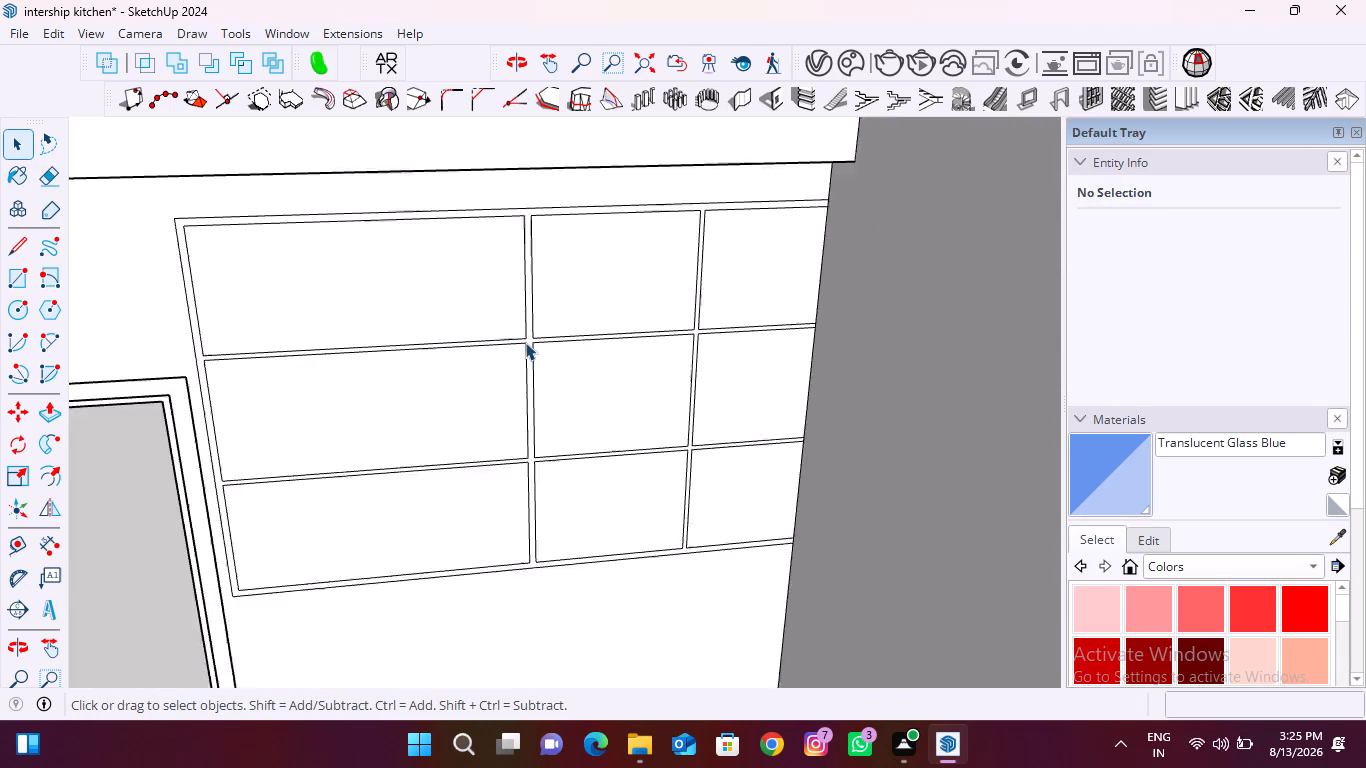
{"action": "scroll", "coordinate": [525, 342], "scroll_direction": "up", "scroll_amount": 10}
{"action": "double_click", "coordinate": [532, 338]}
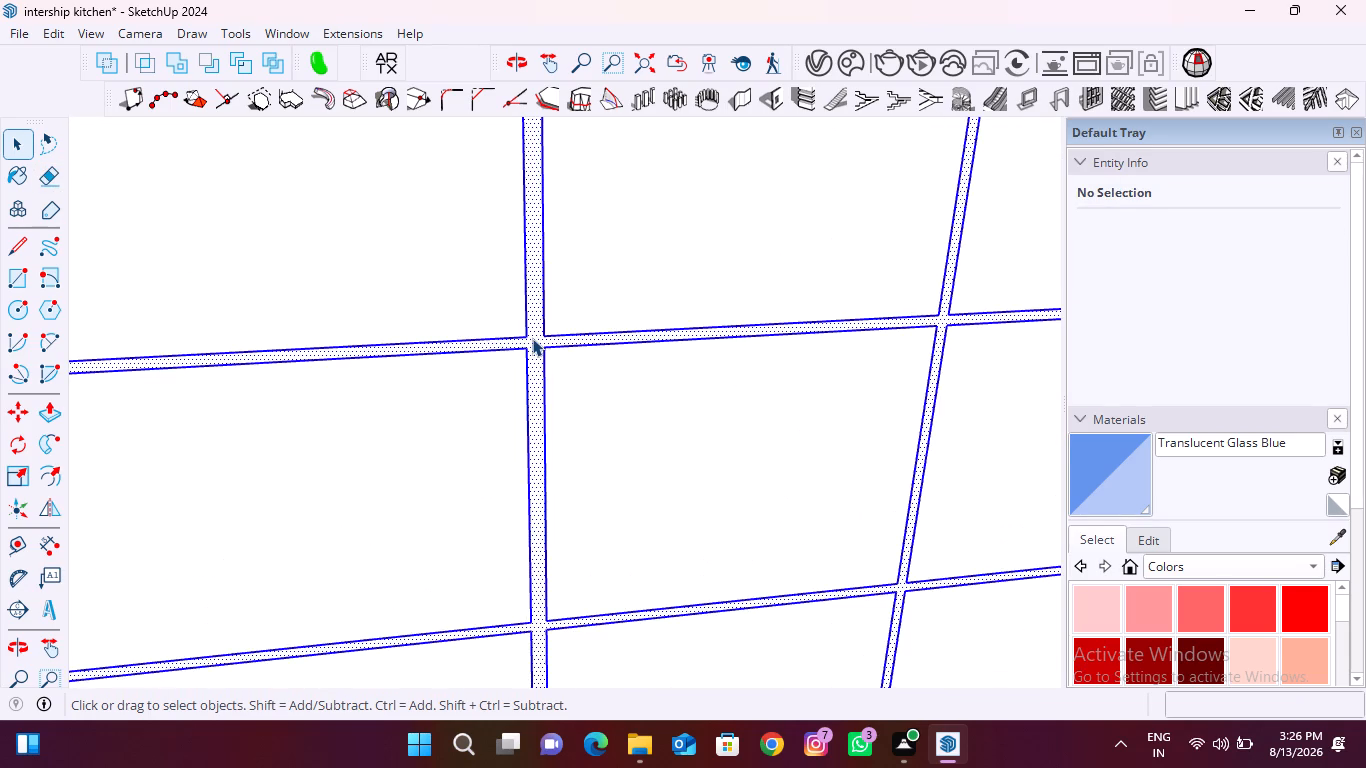
{"action": "scroll", "coordinate": [532, 338], "scroll_direction": "down", "scroll_amount": 11}
{"action": "right_click", "coordinate": [532, 338]}
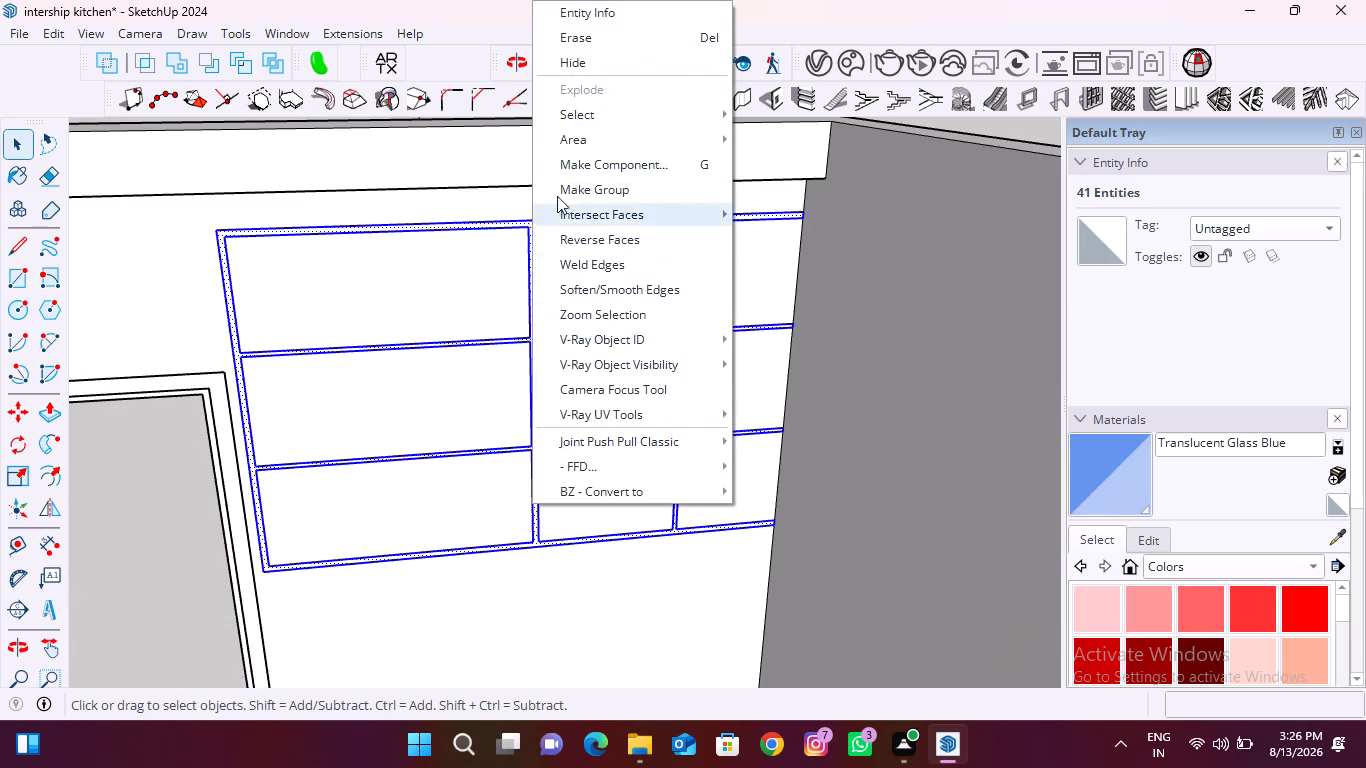
{"action": "left_click", "coordinate": [629, 192]}
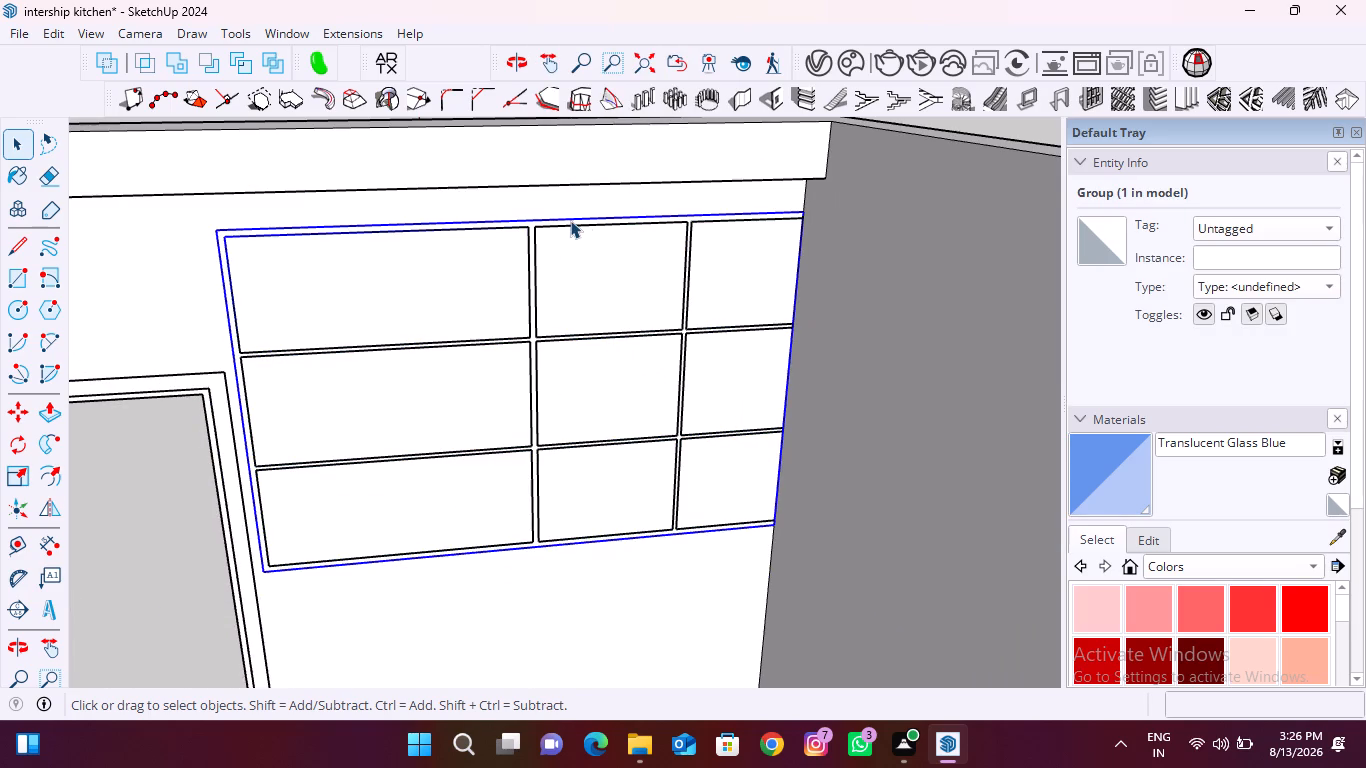
Inside the grid group, extrude the continuous frame face 330 mm out from the wall with Push/Pull.
{"action": "double_click", "coordinate": [533, 302]}
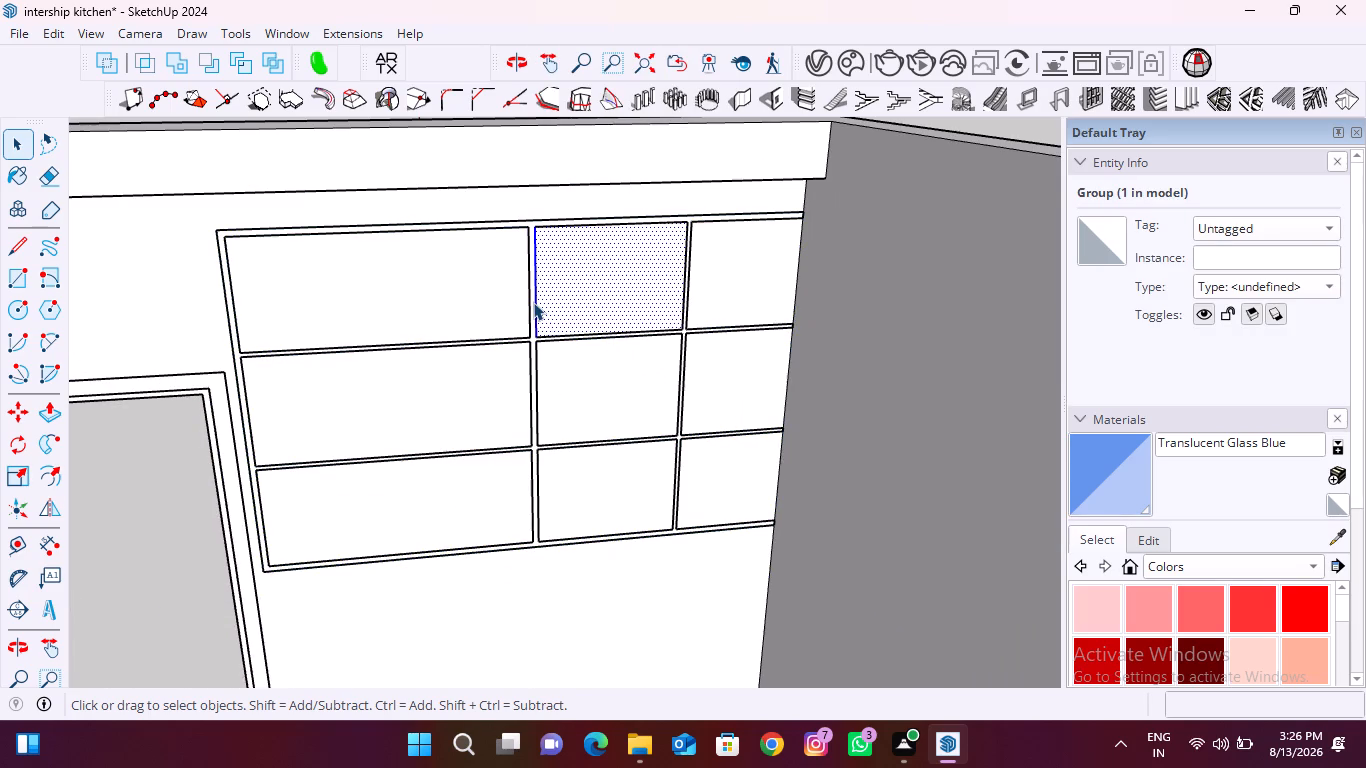
{"action": "triple_click", "coordinate": [530, 316]}
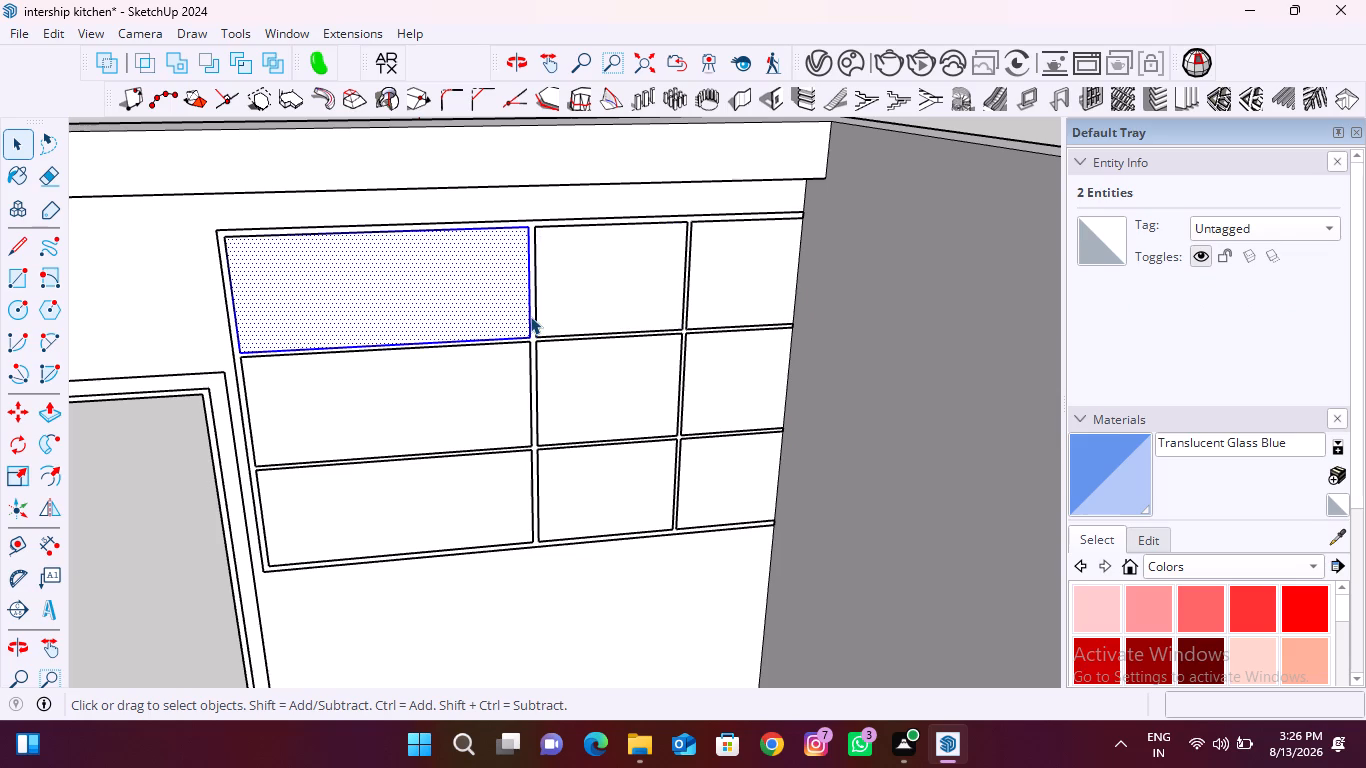
{"action": "scroll", "coordinate": [535, 330], "scroll_direction": "up", "scroll_amount": 10}
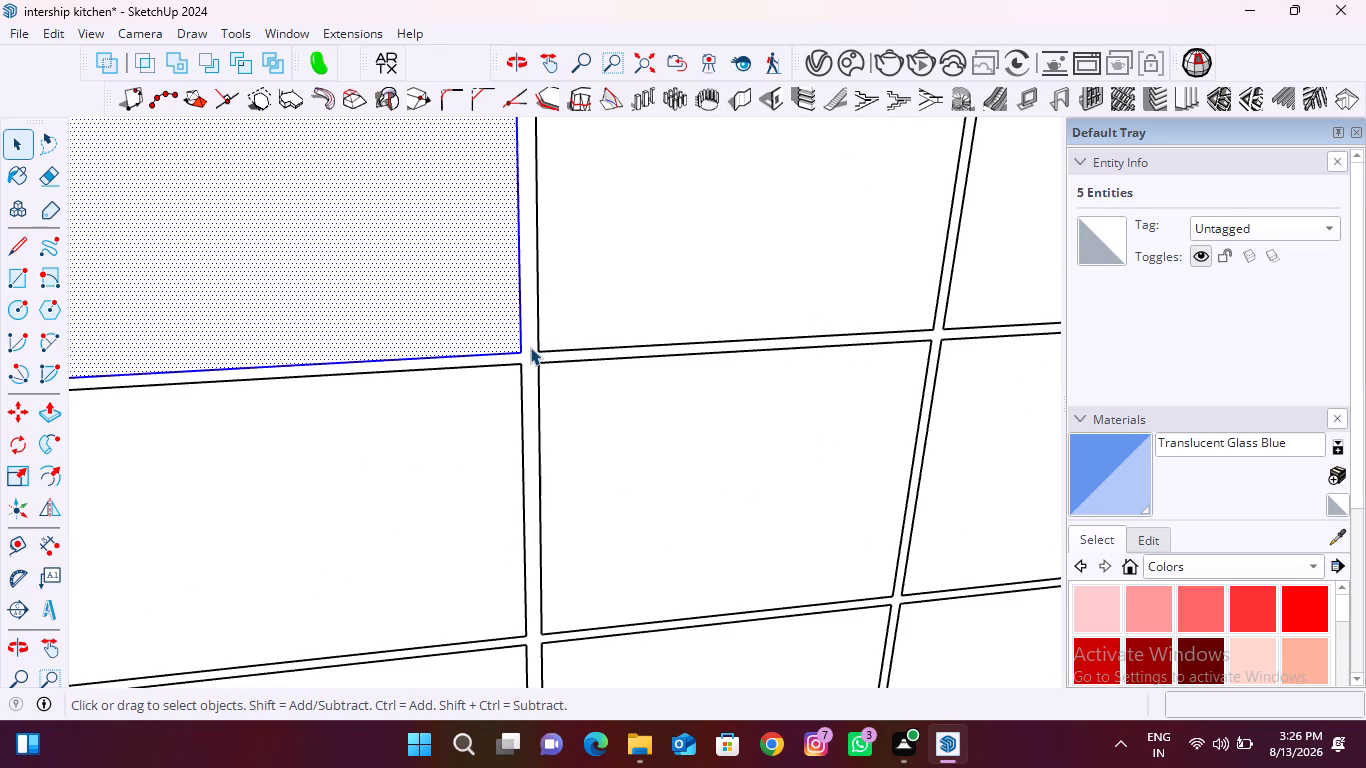
{"action": "double_click", "coordinate": [530, 347]}
{"action": "left_click", "coordinate": [530, 347]}
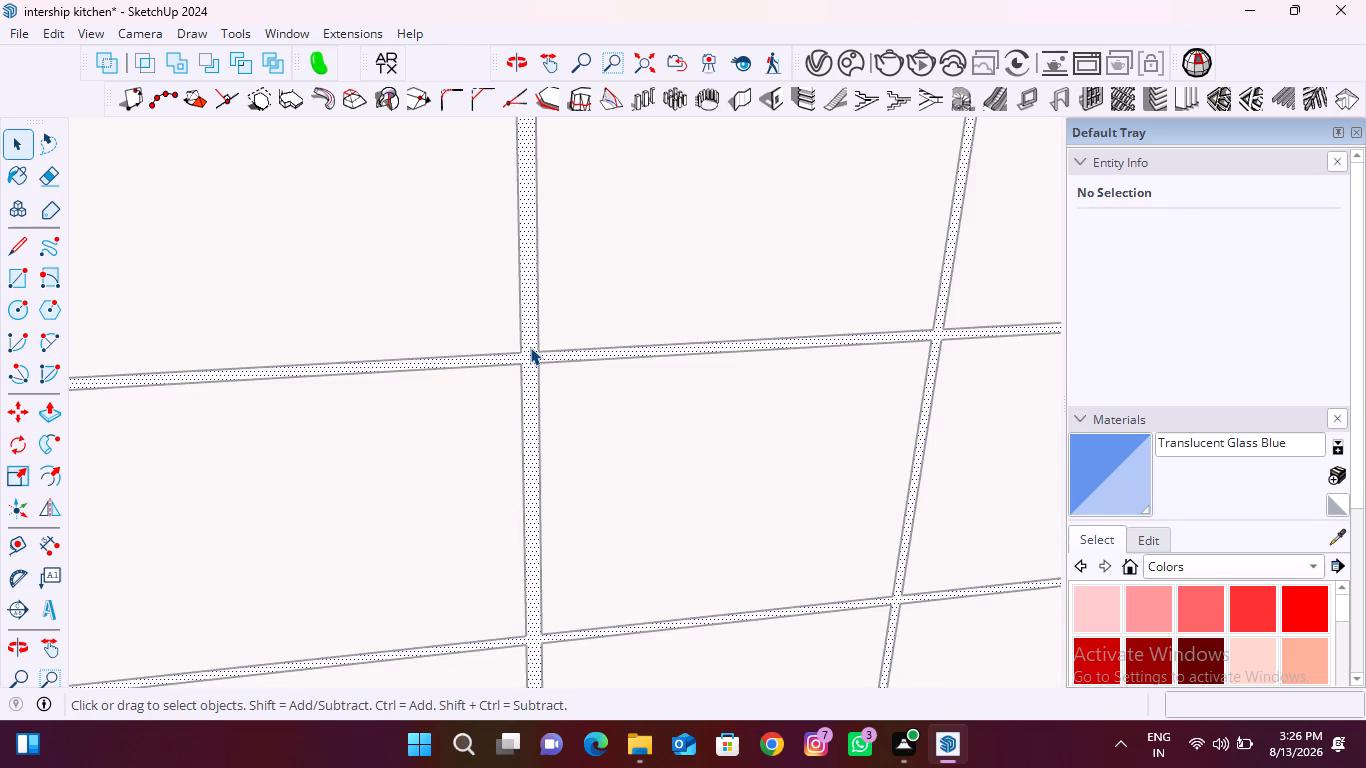
{"action": "key", "text": "p"}
{"action": "left_click", "coordinate": [532, 345]}
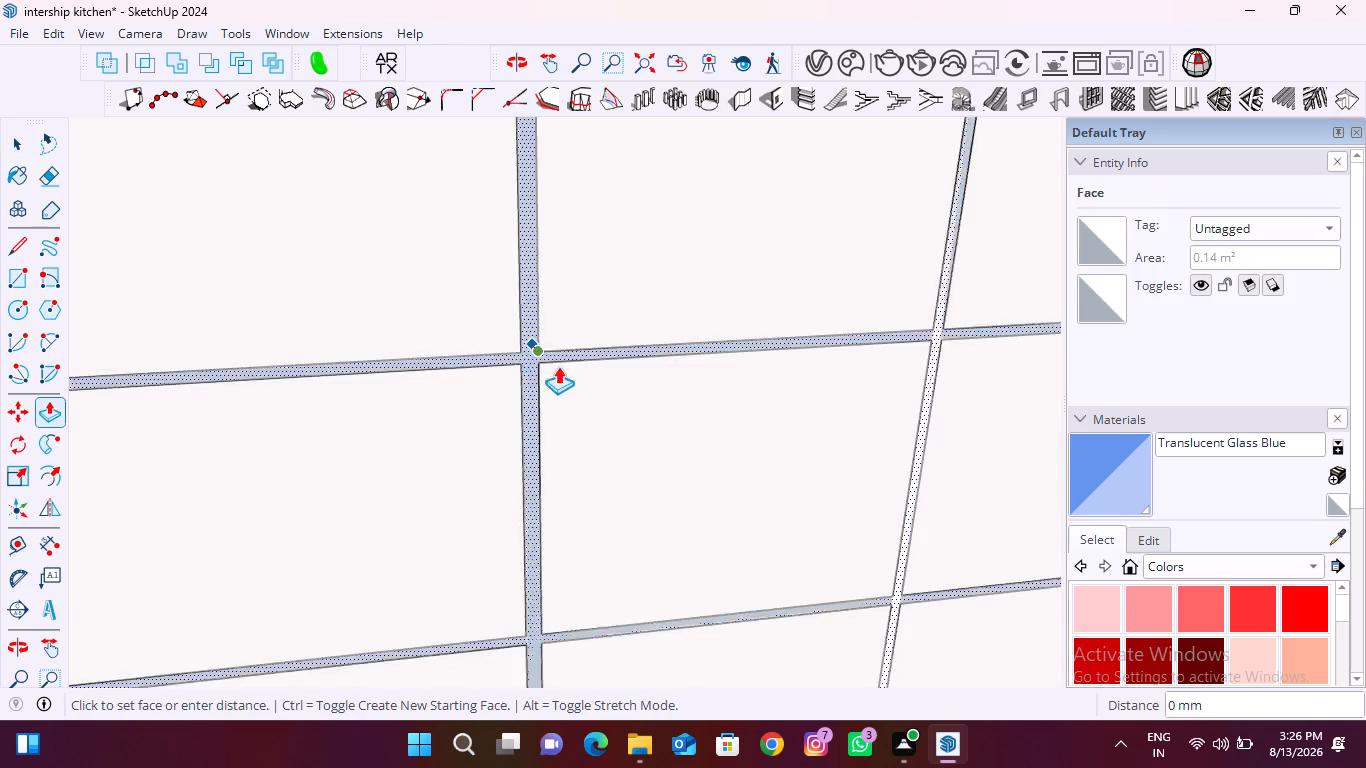
{"action": "scroll", "coordinate": [520, 378], "scroll_direction": "down", "scroll_amount": 14}
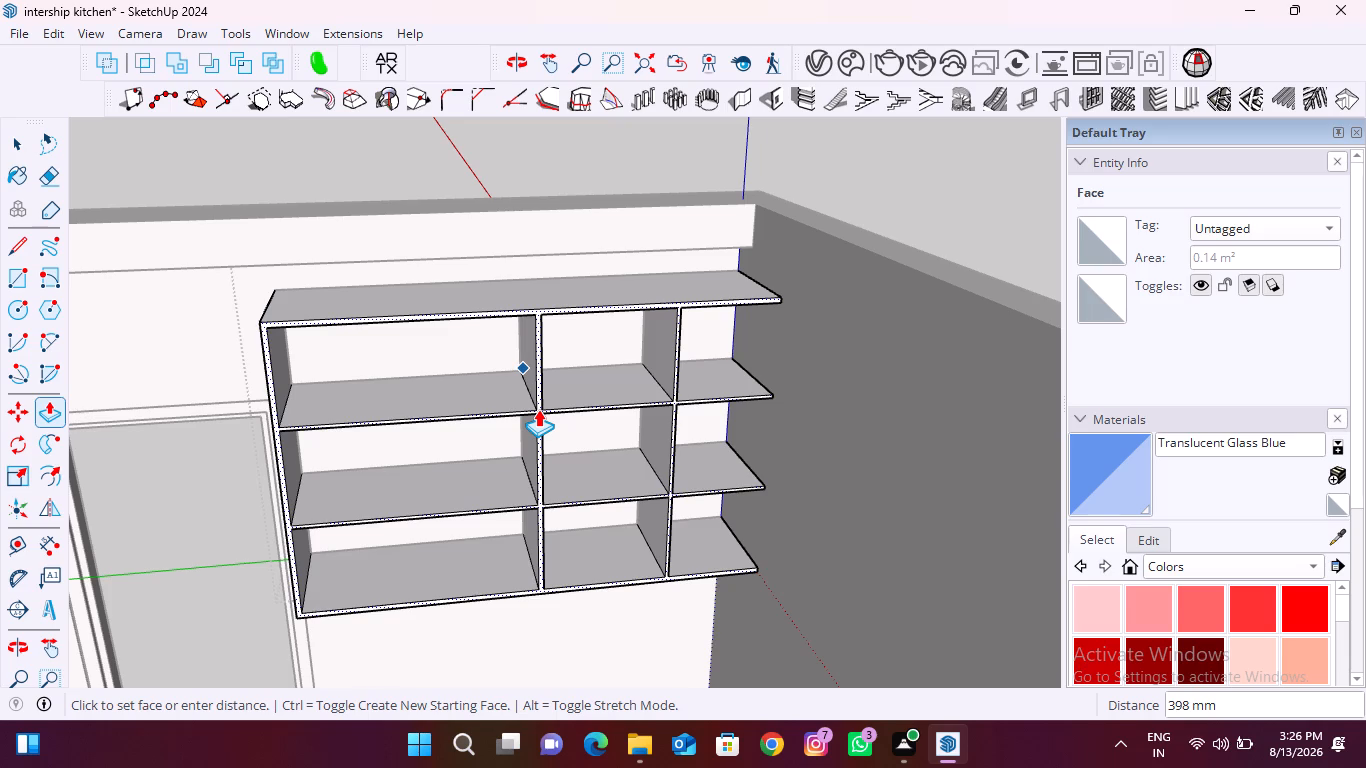
{"action": "key", "text": "3"}
{"action": "type", "text": "30"}
{"action": "key", "text": "Return"}
{"action": "key", "text": "space"}
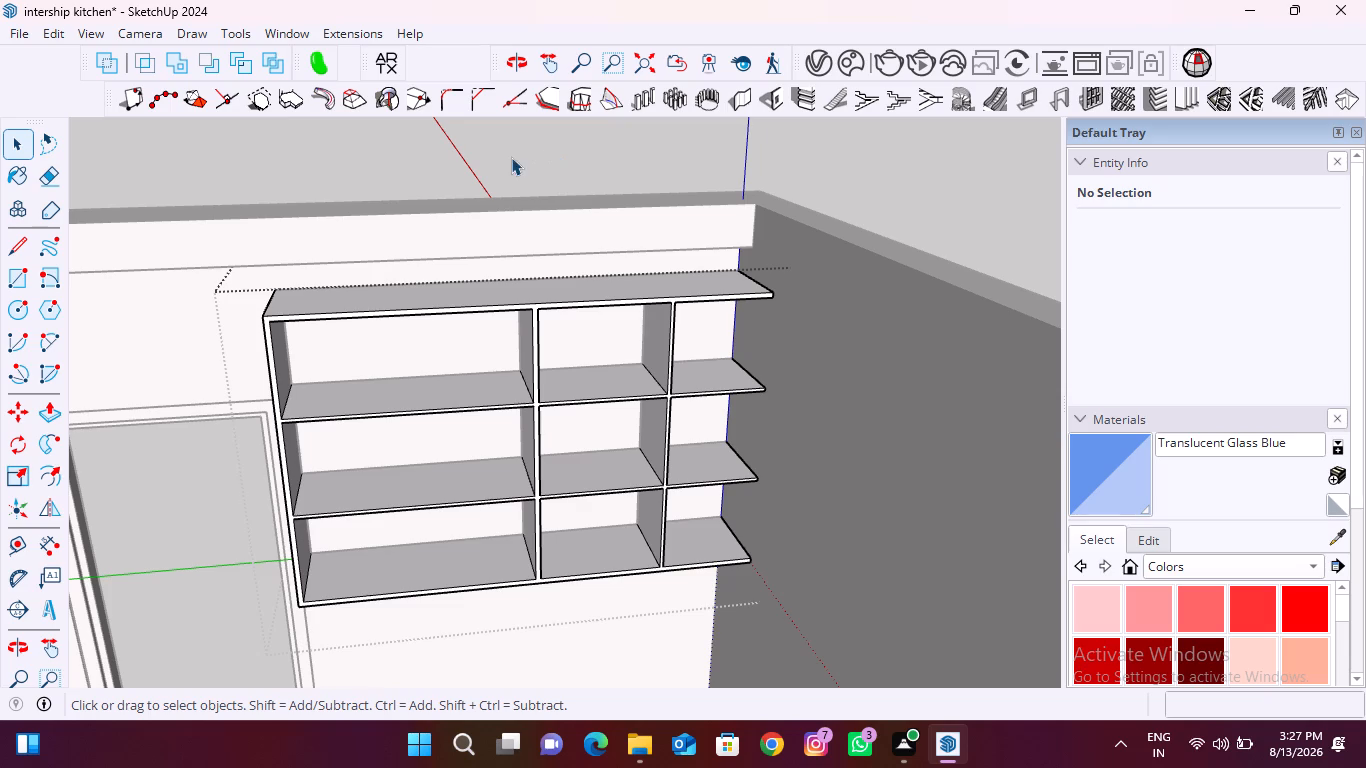
Draw a rectangle about 829 by 1030 mm over the front of the wide doorway-side bays, from the top outer corner to the first divider's base.
{"action": "left_click", "coordinate": [12, 271]}
{"action": "scroll", "coordinate": [259, 322], "scroll_direction": "up", "scroll_amount": 9}
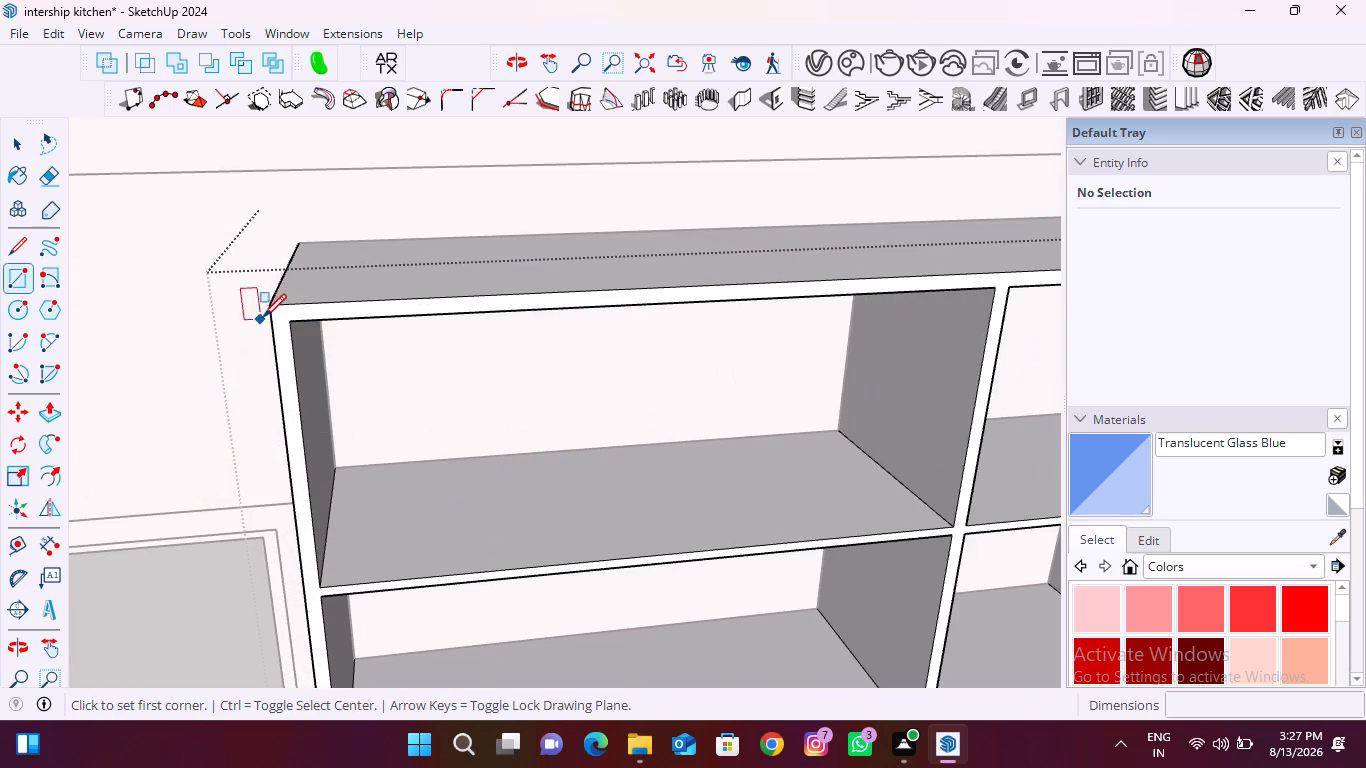
{"action": "left_click", "coordinate": [268, 310]}
{"action": "scroll", "coordinate": [185, 309], "scroll_direction": "down", "scroll_amount": 13}
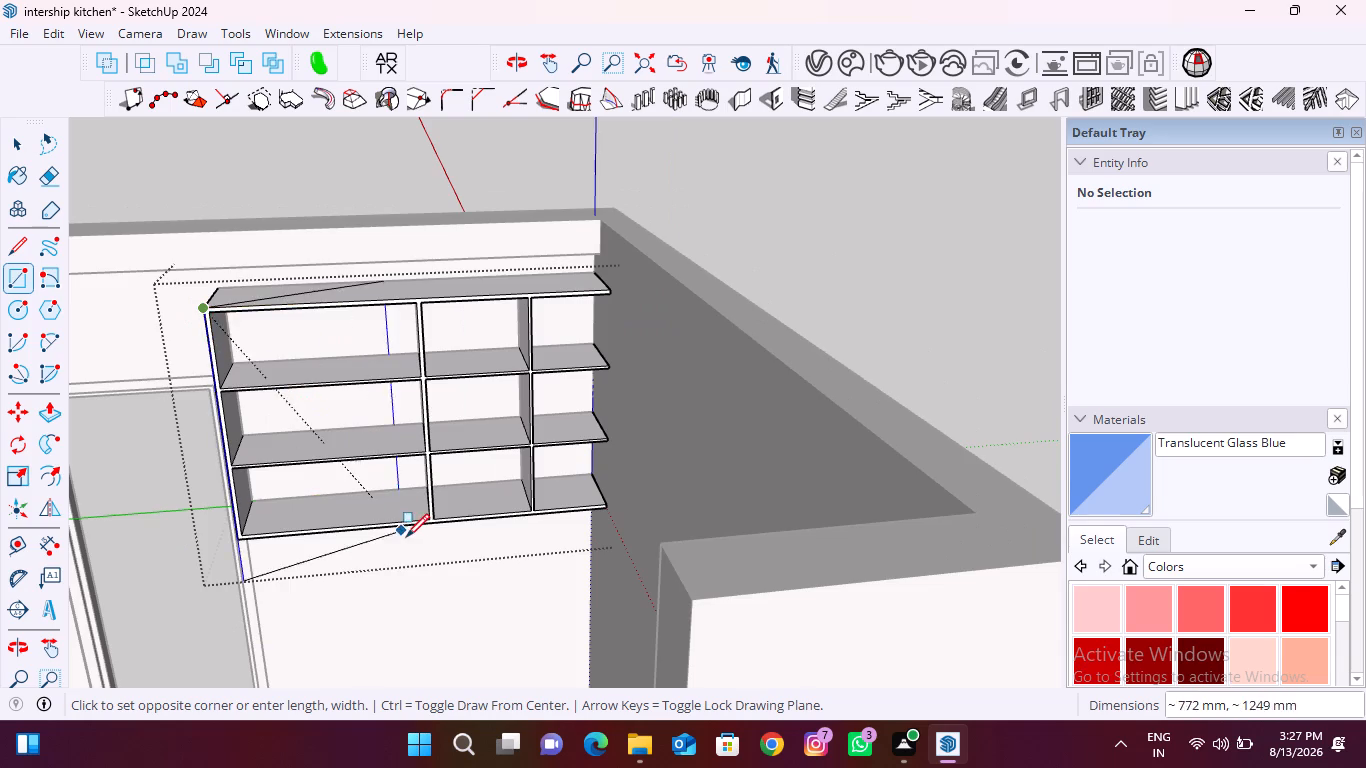
{"action": "scroll", "coordinate": [406, 537], "scroll_direction": "up", "scroll_amount": 14}
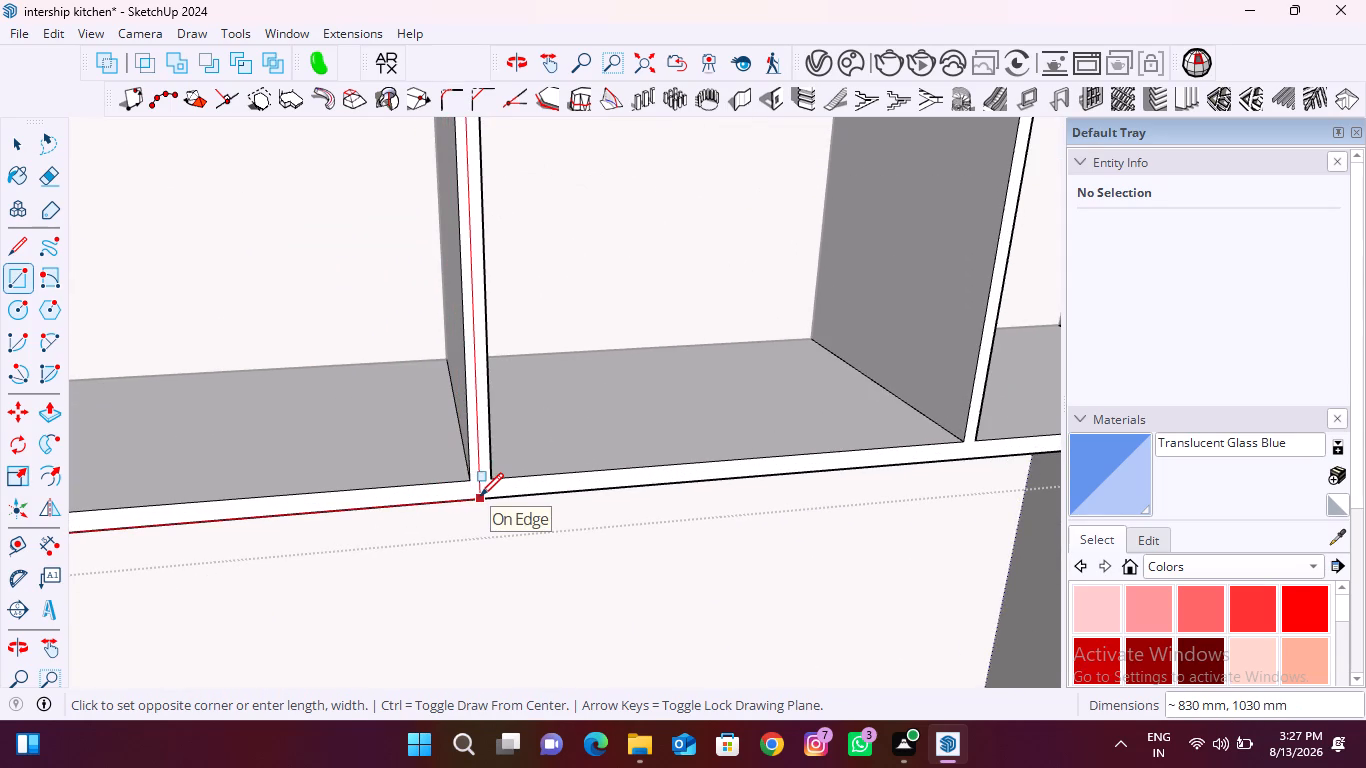
{"action": "left_click", "coordinate": [479, 496]}
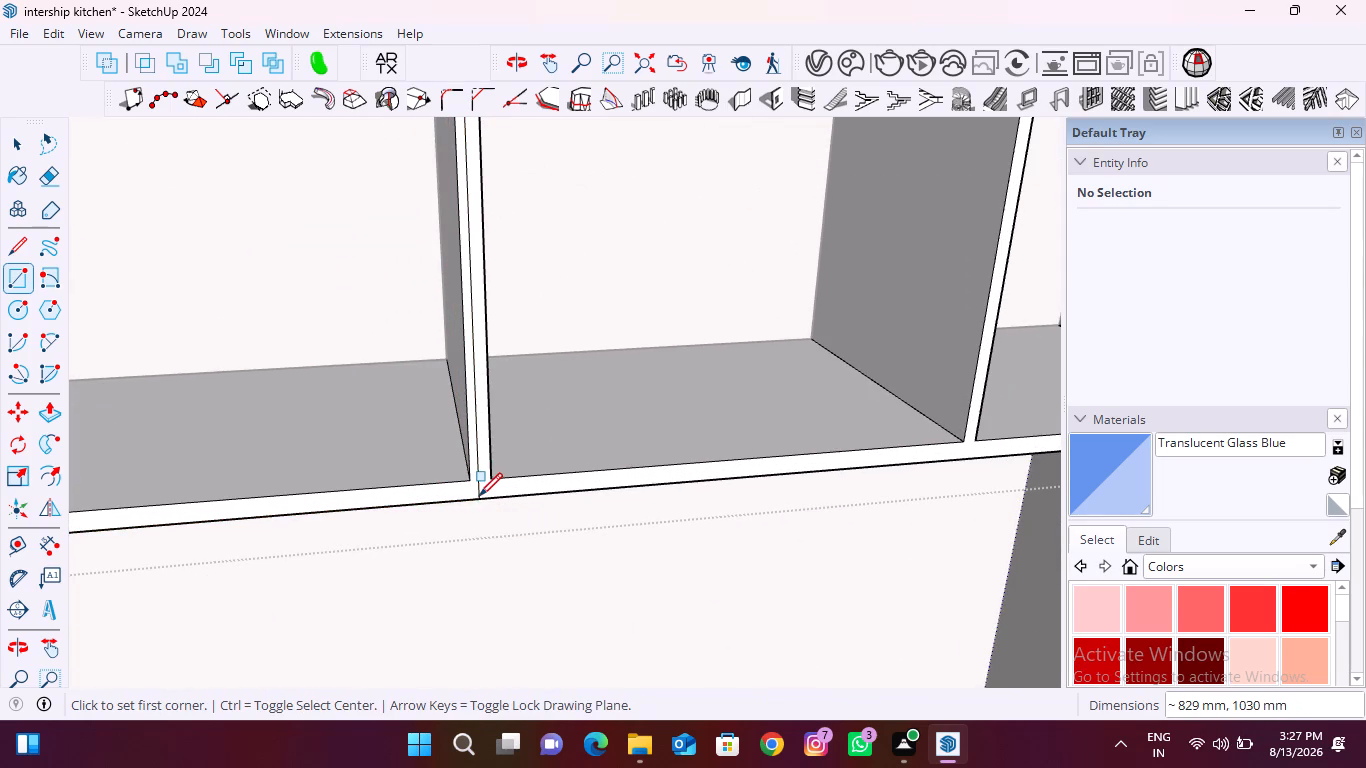
{"action": "scroll", "coordinate": [483, 495], "scroll_direction": "down", "scroll_amount": 16}
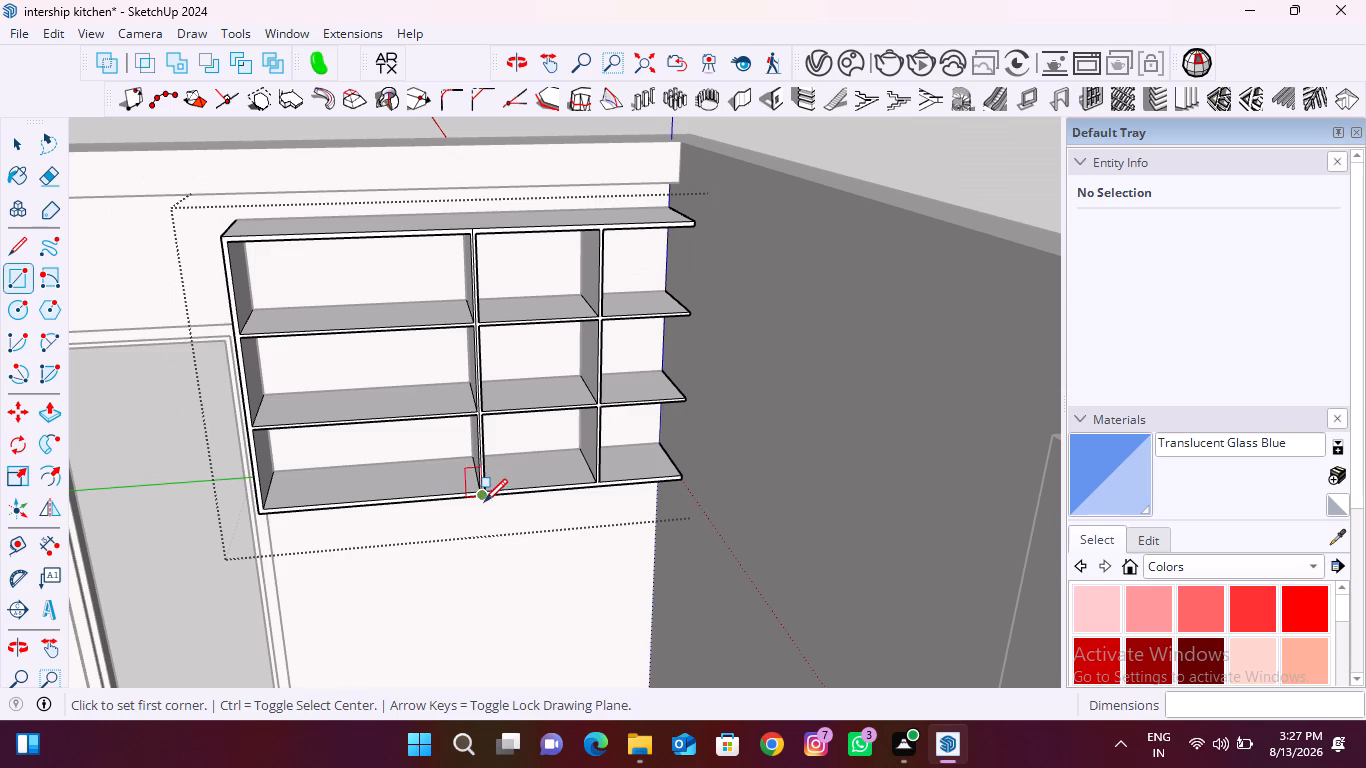
{"action": "key", "text": "space"}
Select the four outline edges of the panel rectangle over the front of the wide doorway-side bays.
{"action": "scroll", "coordinate": [473, 232], "scroll_direction": "up", "scroll_amount": 12}
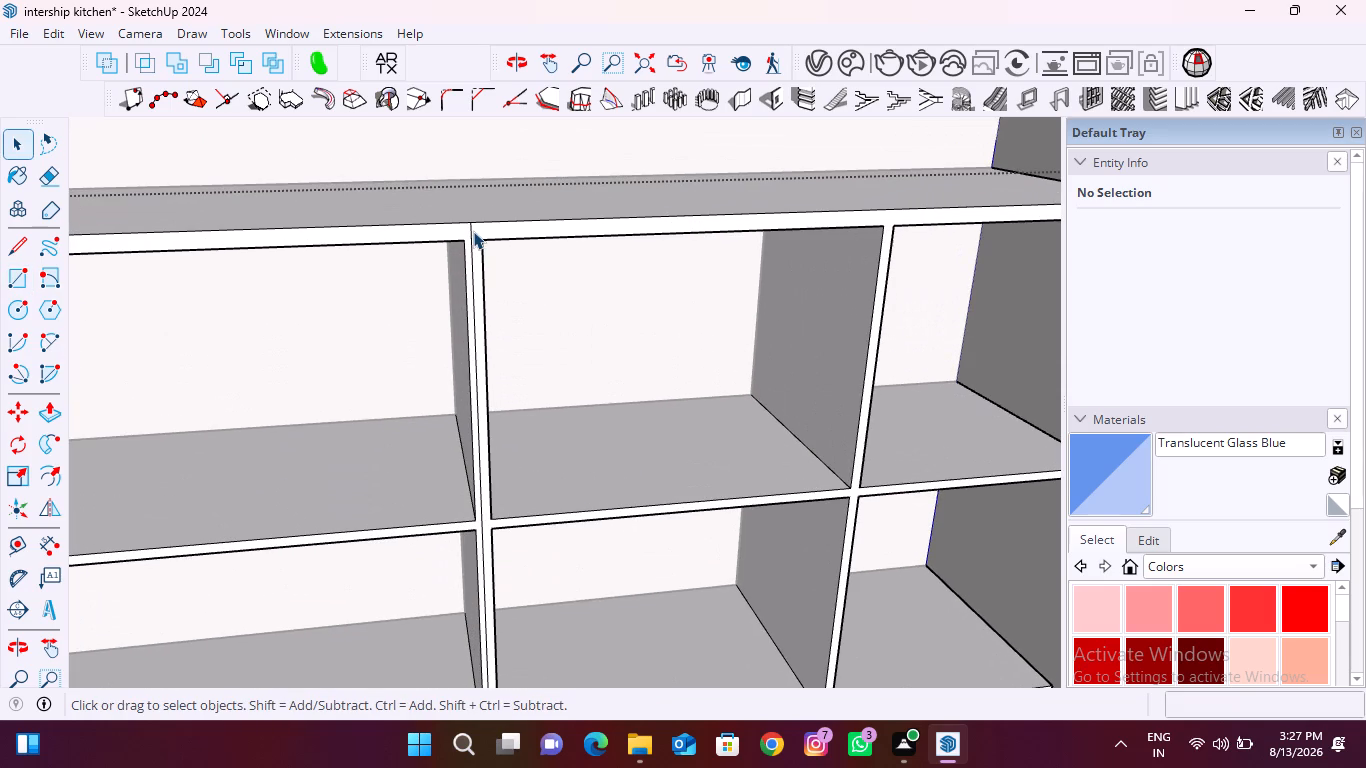
{"action": "left_click", "coordinate": [470, 240]}
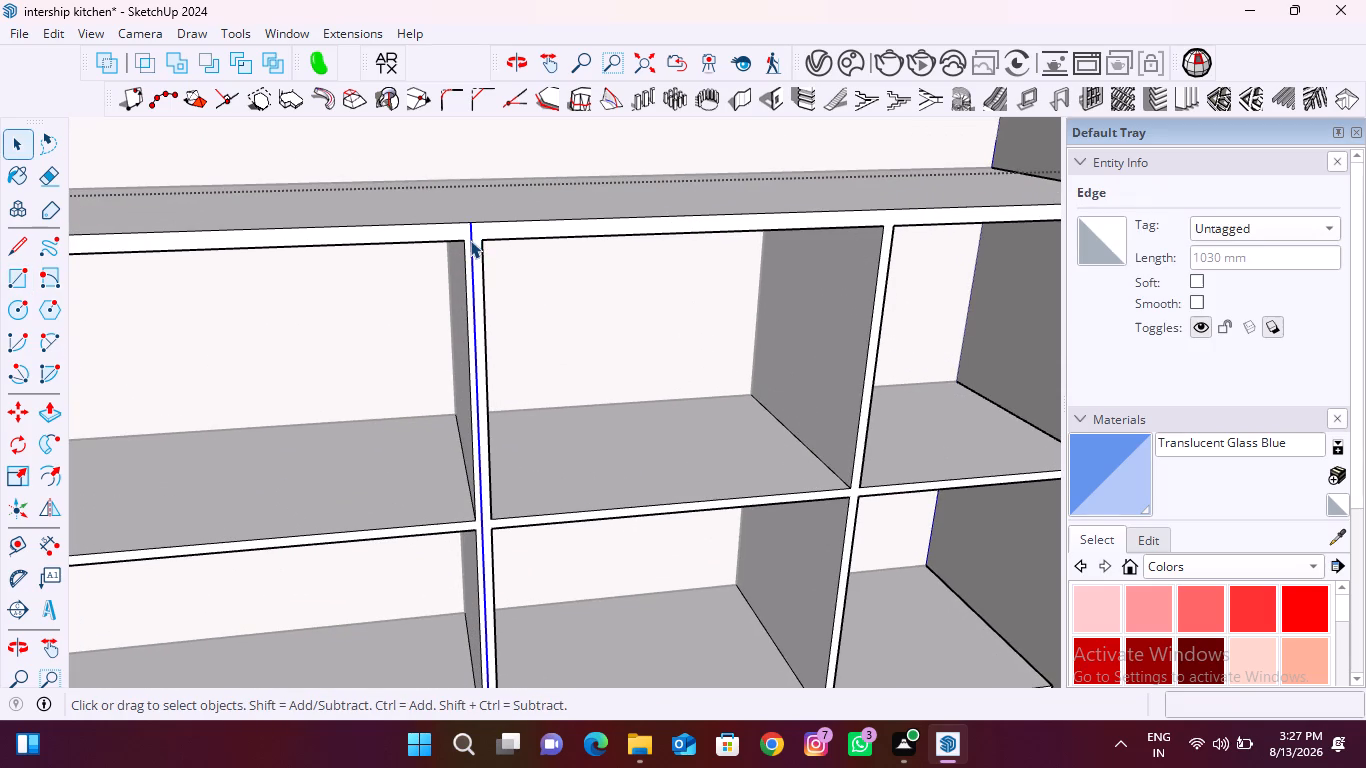
{"action": "left_click", "coordinate": [449, 220], "text": "shift"}
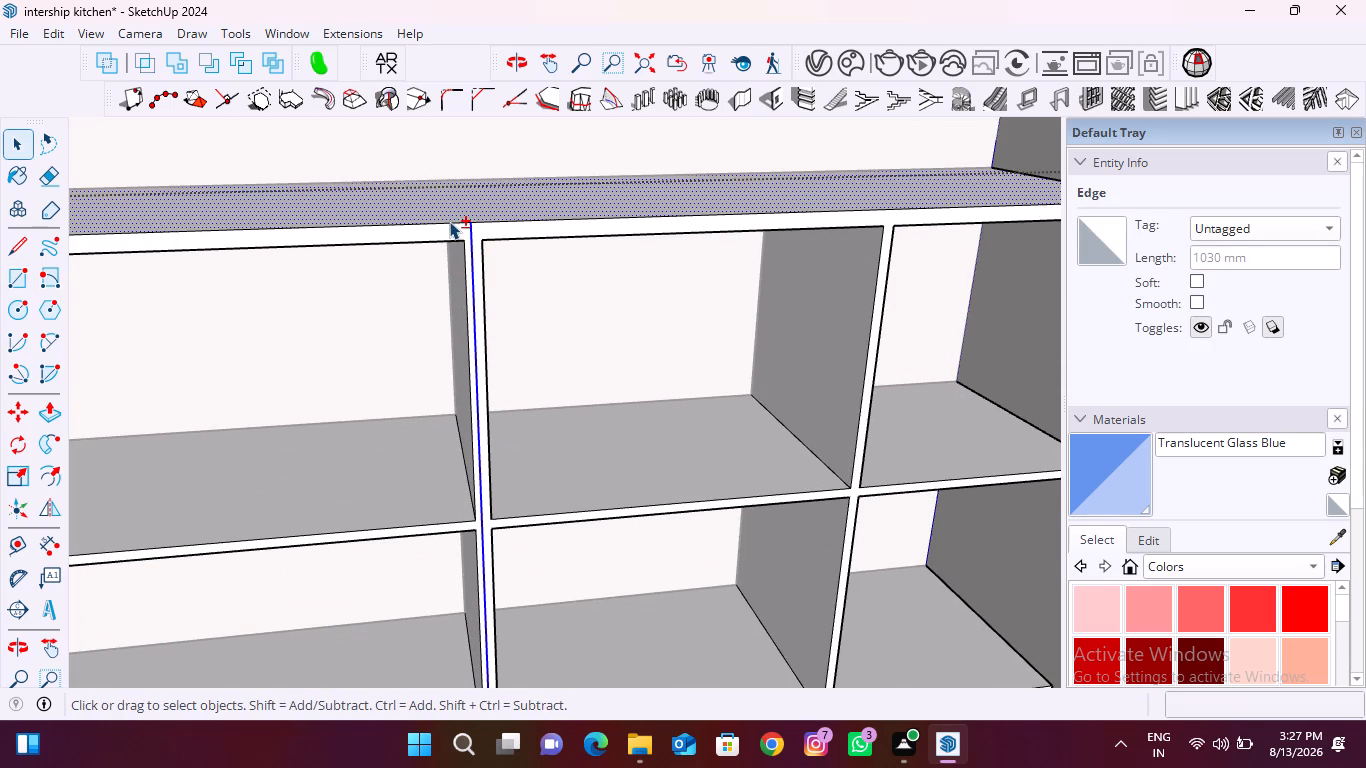
{"action": "left_click", "coordinate": [449, 223], "text": "shift"}
{"action": "left_click", "coordinate": [461, 213], "text": "shift"}
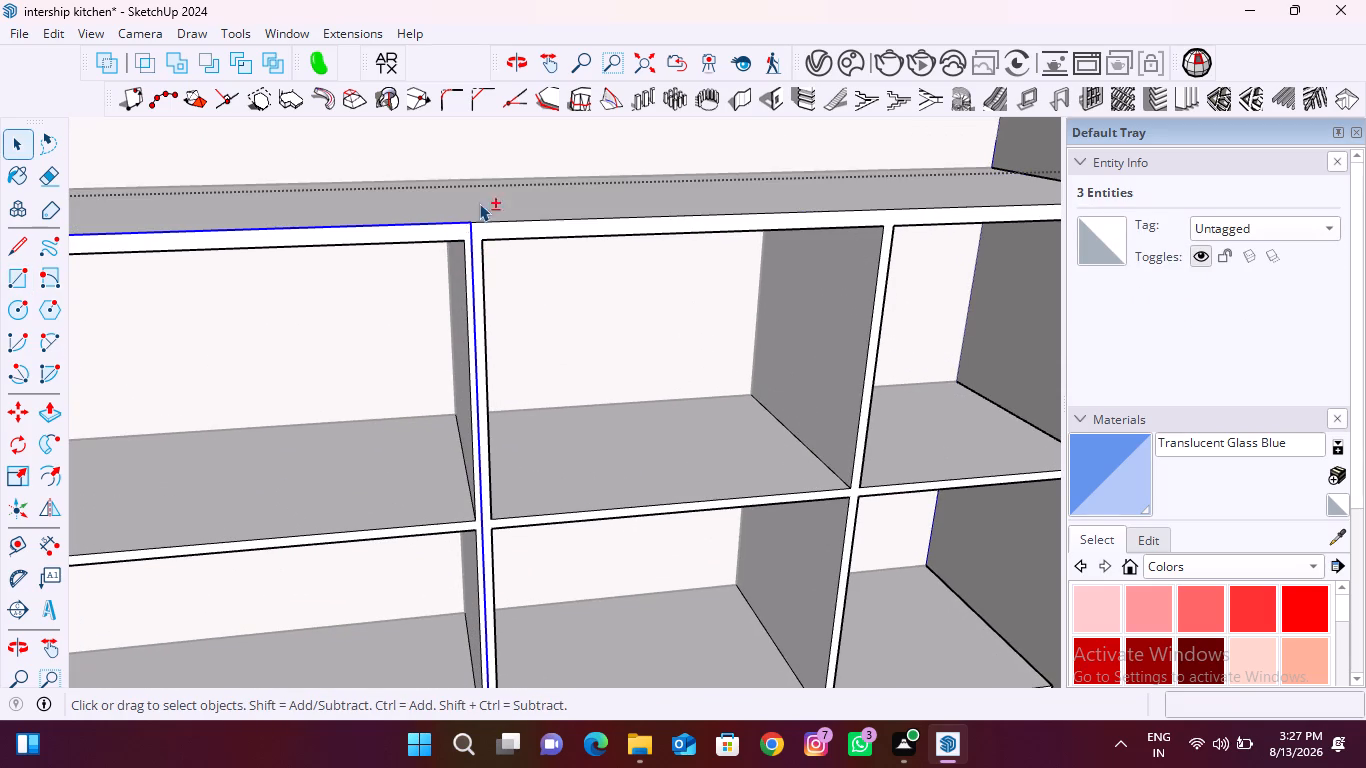
{"action": "scroll", "coordinate": [479, 202], "scroll_direction": "down", "scroll_amount": 16}
{"action": "scroll", "coordinate": [493, 395], "scroll_direction": "up", "scroll_amount": 2}
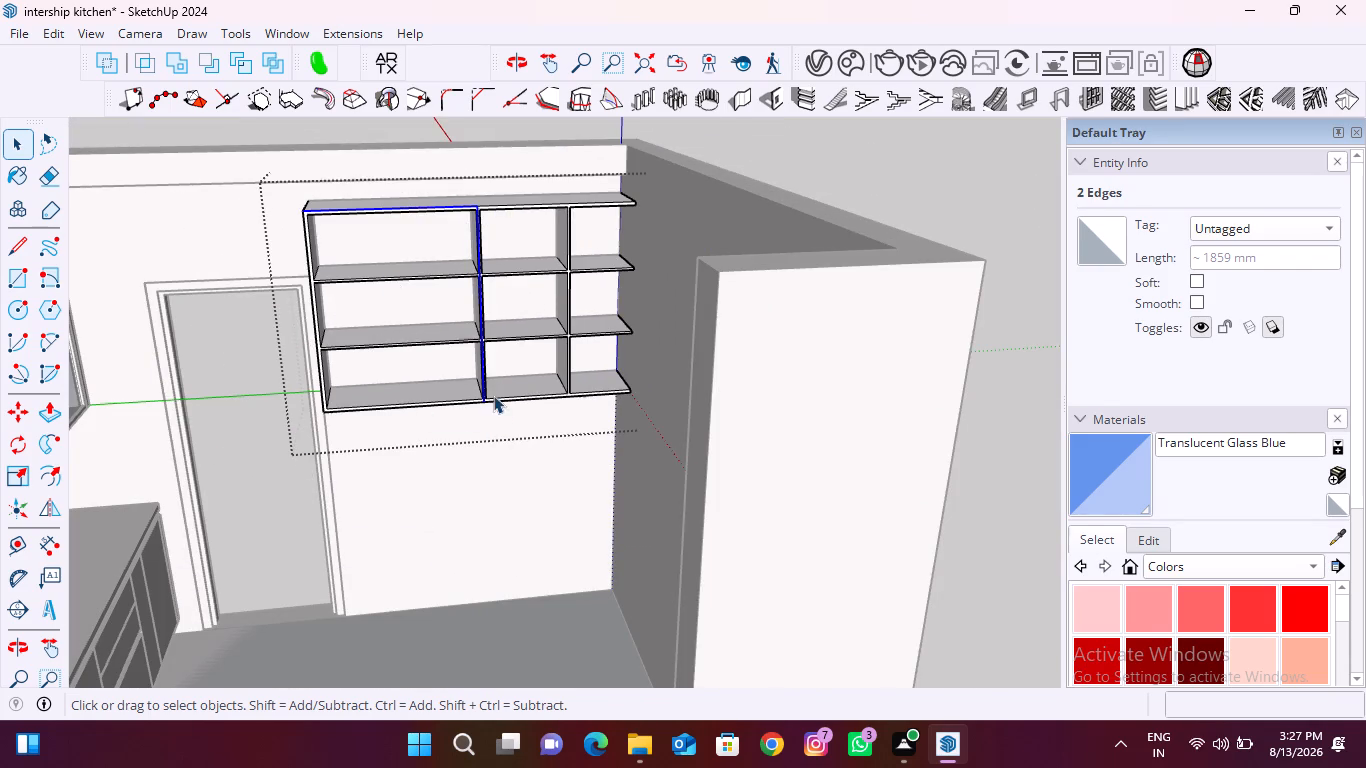
{"action": "scroll", "coordinate": [493, 395], "scroll_direction": "up", "scroll_amount": 3}
{"action": "scroll", "coordinate": [477, 403], "scroll_direction": "up", "scroll_amount": 20}
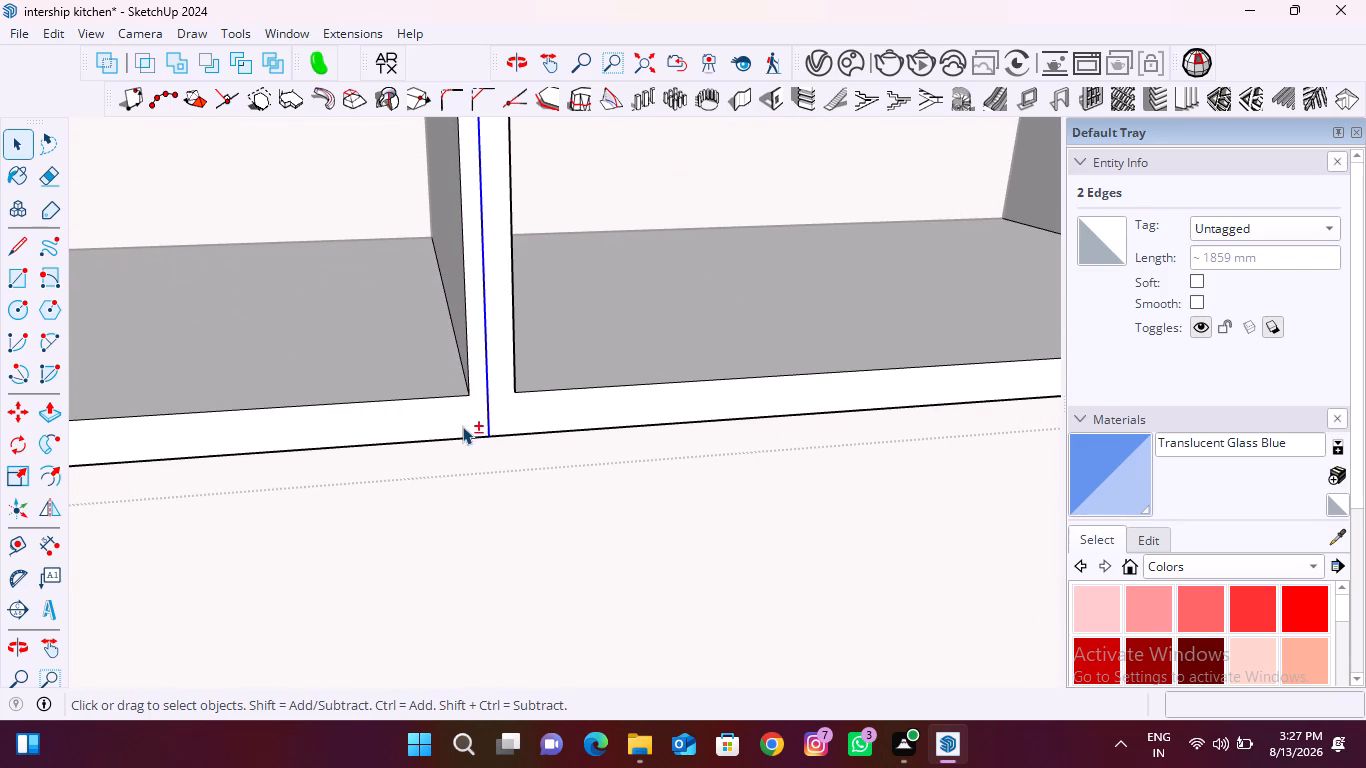
{"action": "left_click", "coordinate": [459, 436], "text": "shift"}
{"action": "scroll", "coordinate": [567, 374], "scroll_direction": "down", "scroll_amount": 16}
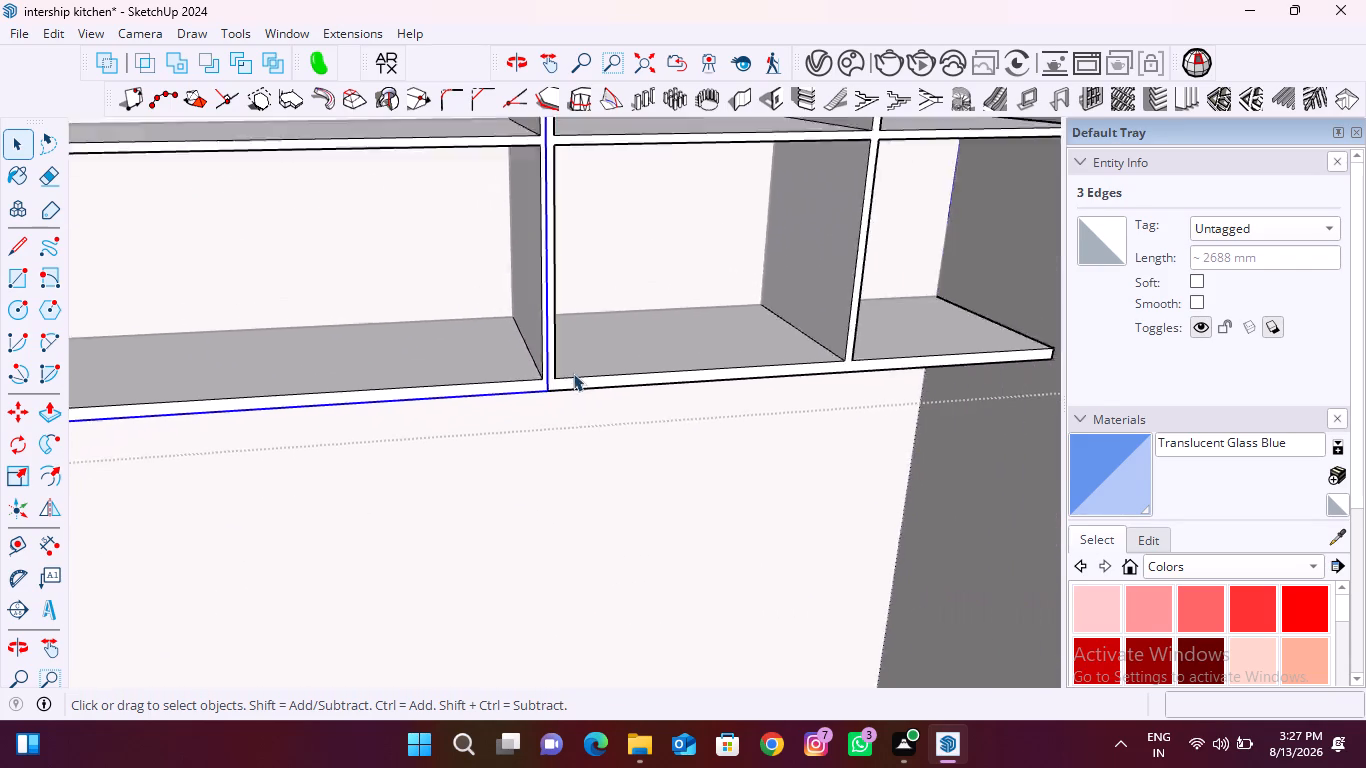
{"action": "scroll", "coordinate": [573, 373], "scroll_direction": "down", "scroll_amount": 7}
{"action": "scroll", "coordinate": [331, 387], "scroll_direction": "up", "scroll_amount": 15}
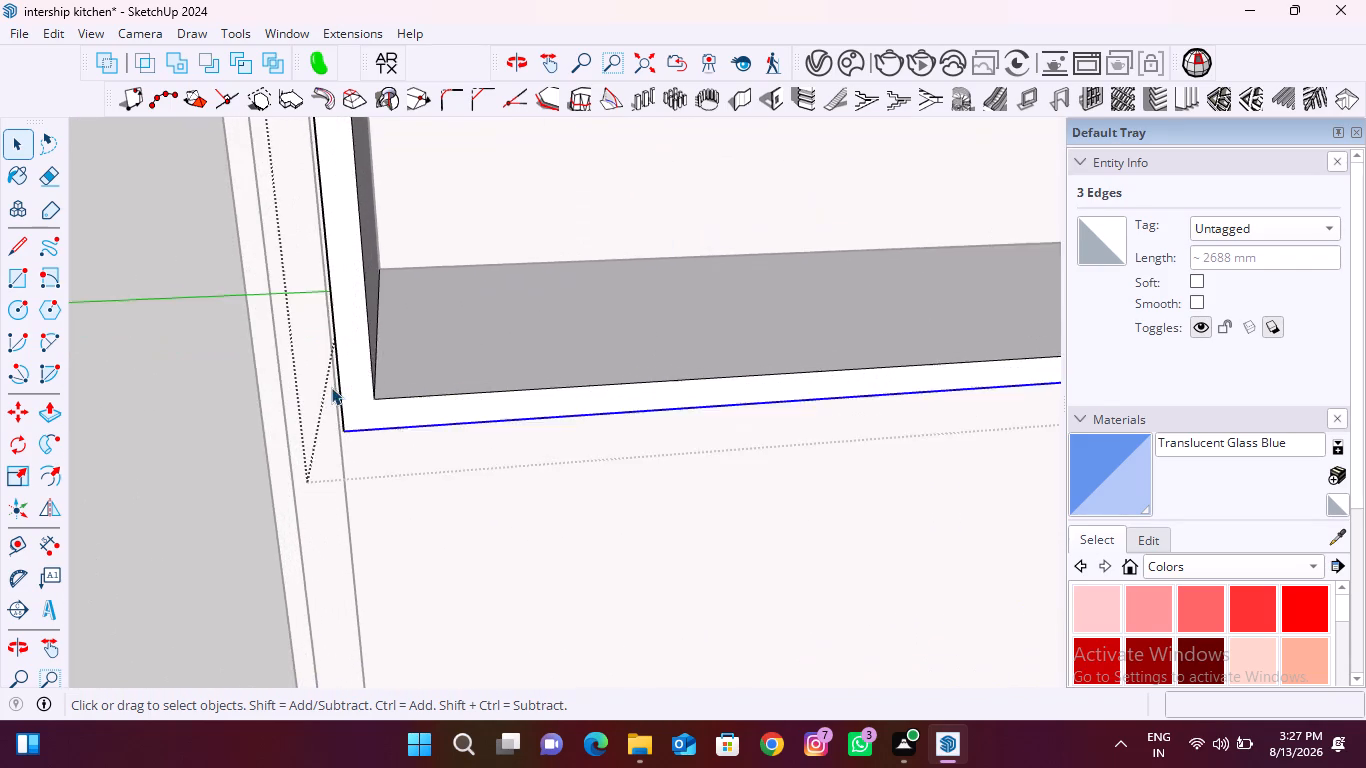
{"action": "scroll", "coordinate": [331, 387], "scroll_direction": "up", "scroll_amount": 5}
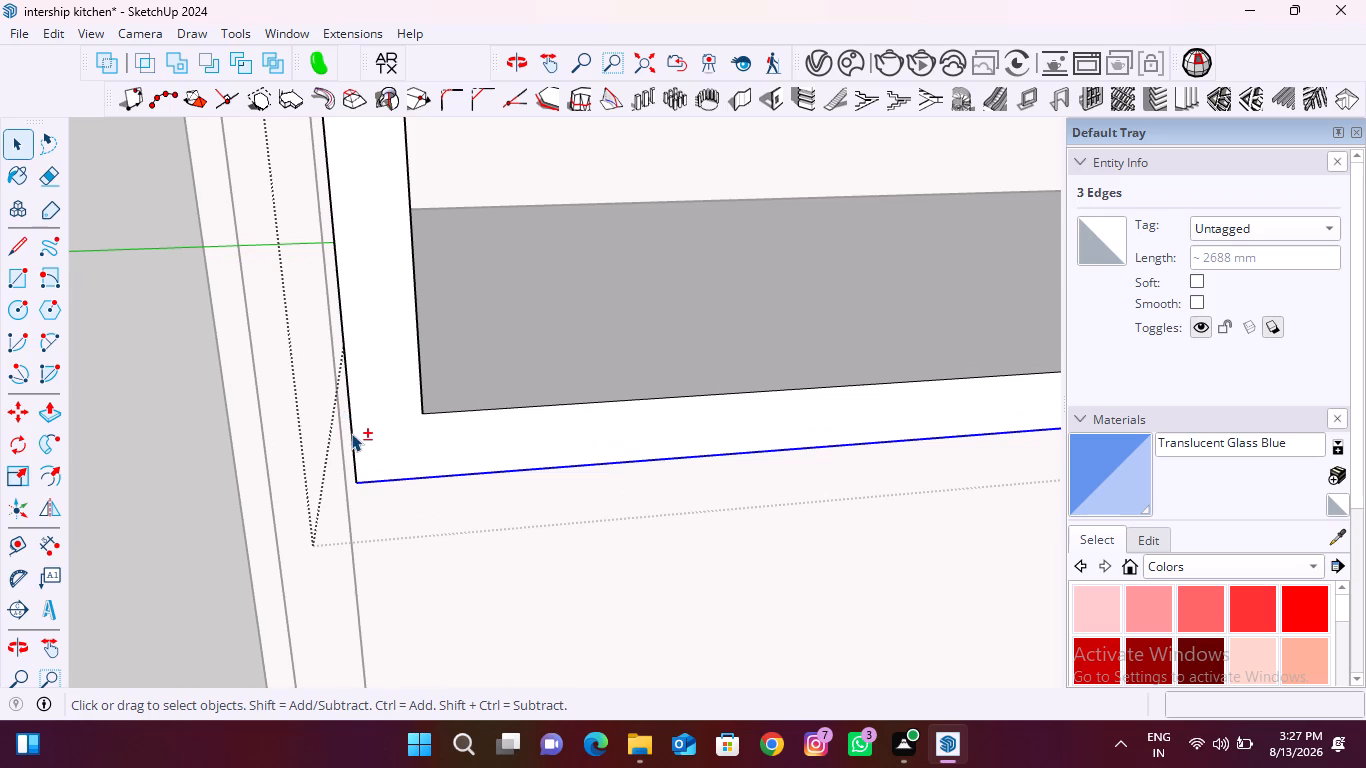
{"action": "left_click", "coordinate": [351, 433], "text": "shift"}
{"action": "scroll", "coordinate": [319, 435], "scroll_direction": "down", "scroll_amount": 17}
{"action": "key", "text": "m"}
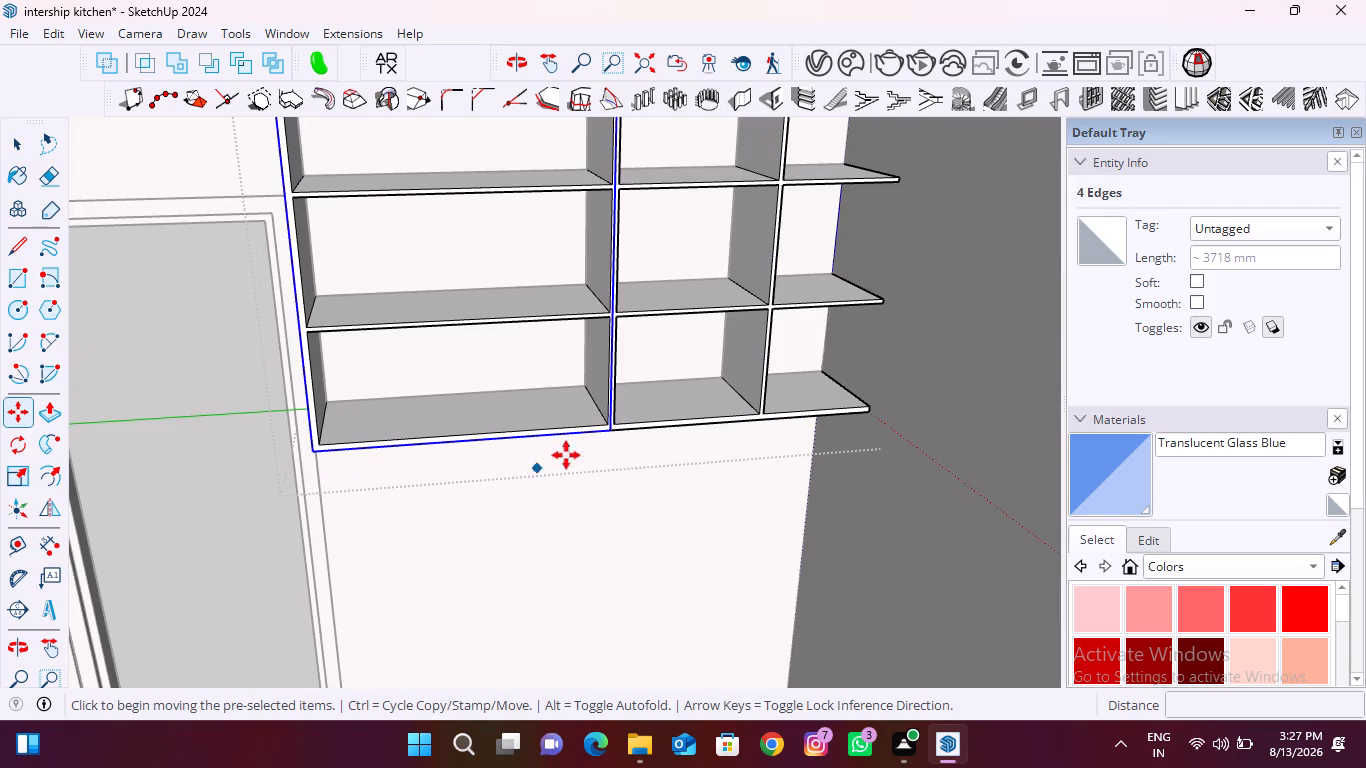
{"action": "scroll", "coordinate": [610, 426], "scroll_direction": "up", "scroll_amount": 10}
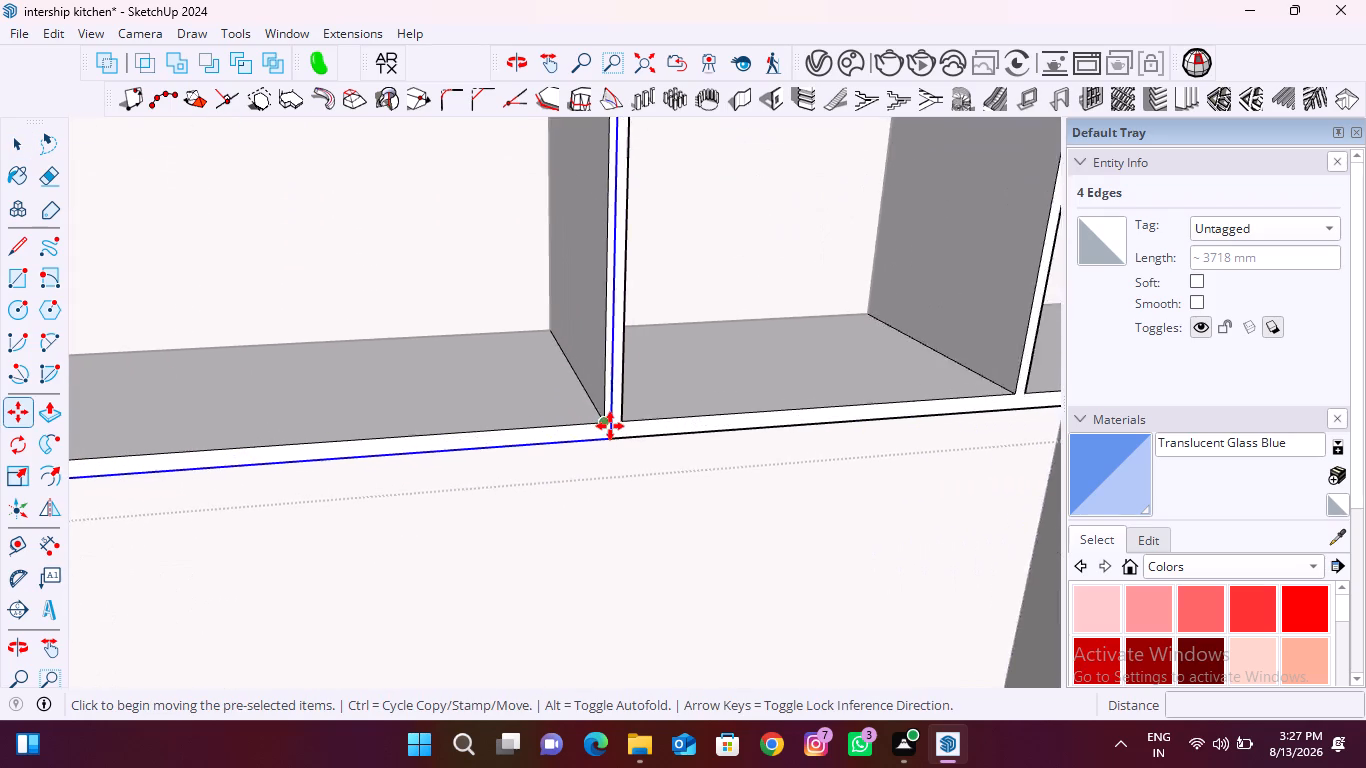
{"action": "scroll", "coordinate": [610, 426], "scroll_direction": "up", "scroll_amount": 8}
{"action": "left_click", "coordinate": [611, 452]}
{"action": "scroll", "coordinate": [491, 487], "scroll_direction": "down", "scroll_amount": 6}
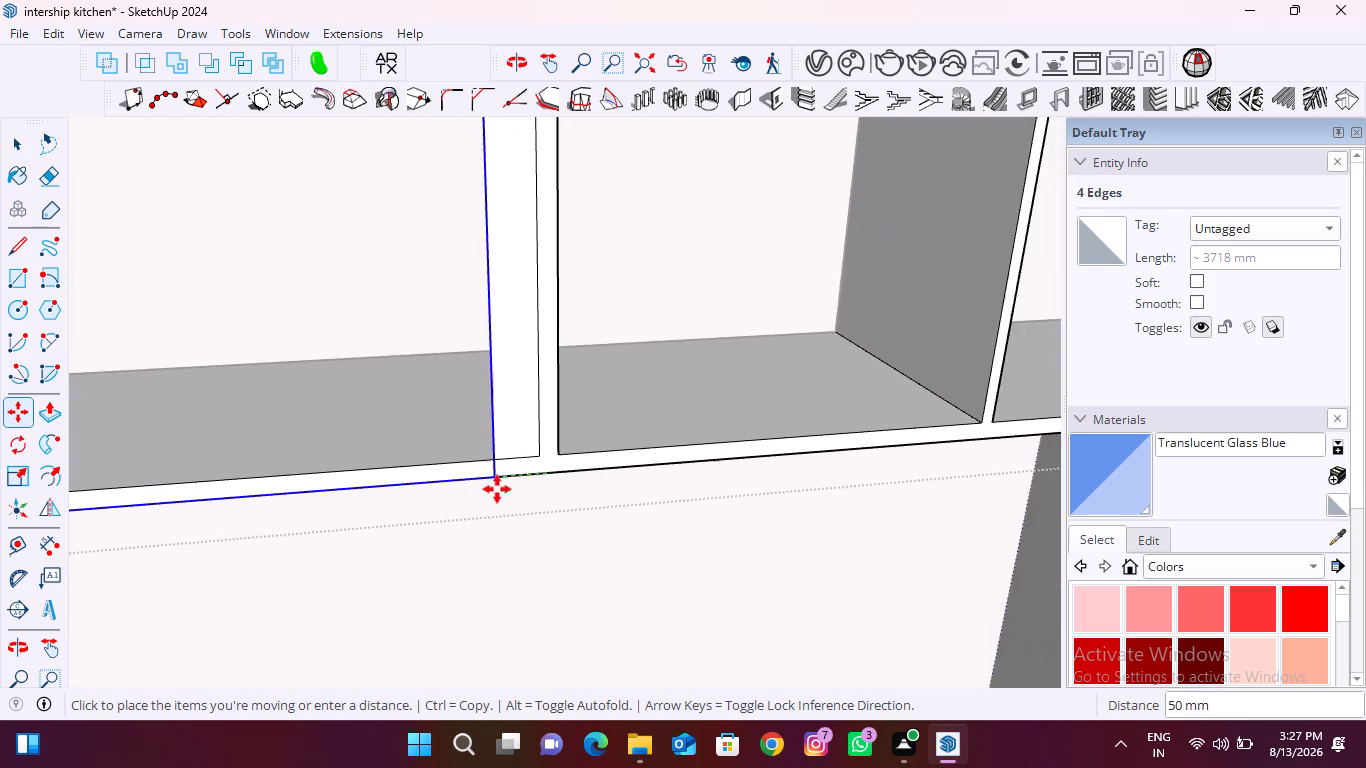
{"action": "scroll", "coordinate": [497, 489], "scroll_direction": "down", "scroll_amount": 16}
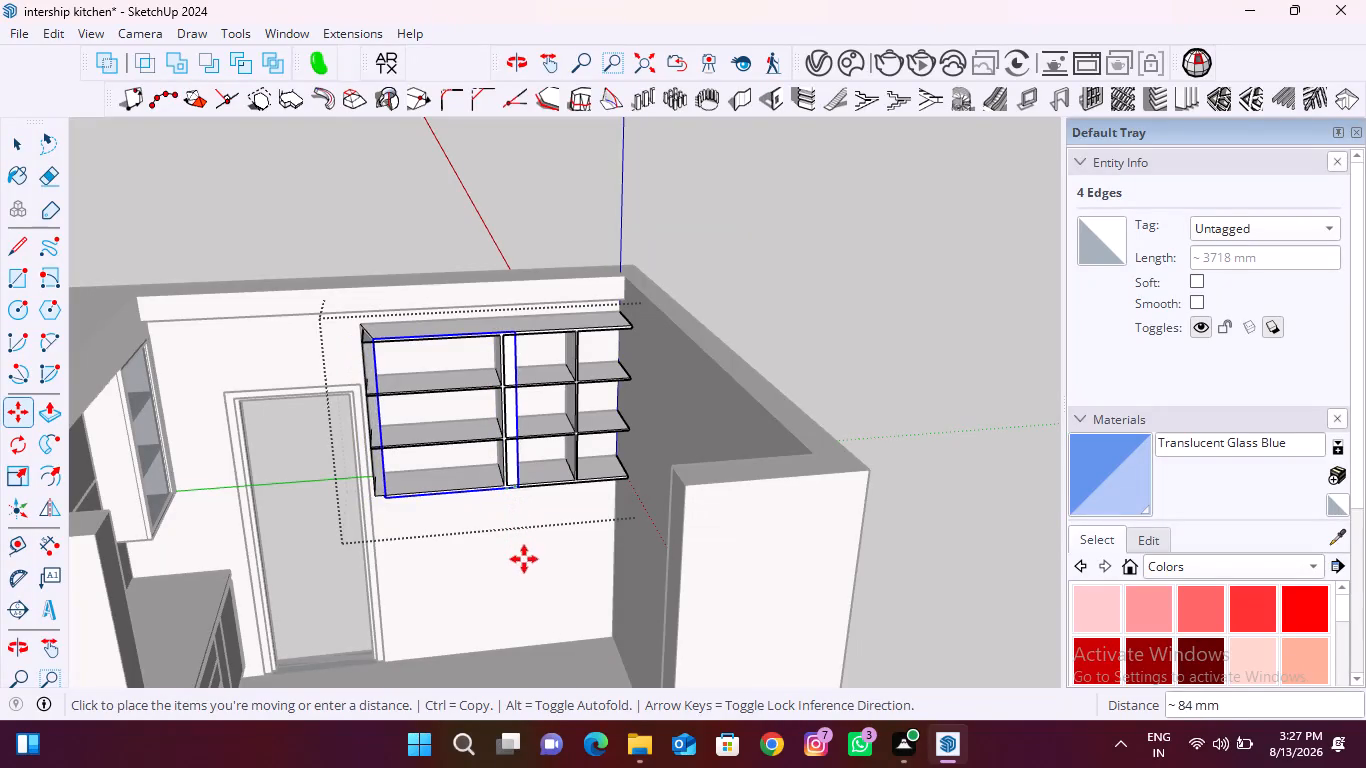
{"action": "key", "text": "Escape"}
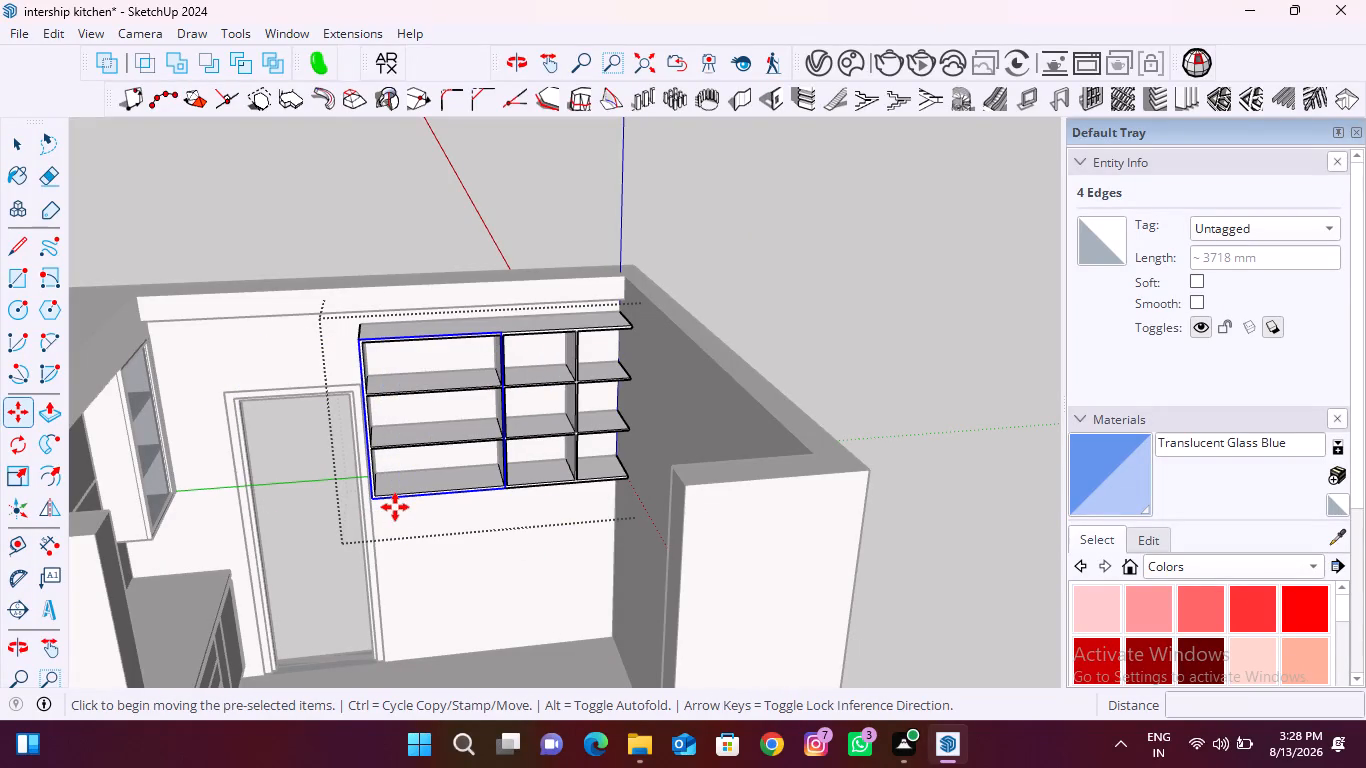
Copy the selected rectangle outline about 2843 mm along the green axis, to clear space beyond the side wall.
{"action": "scroll", "coordinate": [498, 488], "scroll_direction": "up", "scroll_amount": 10}
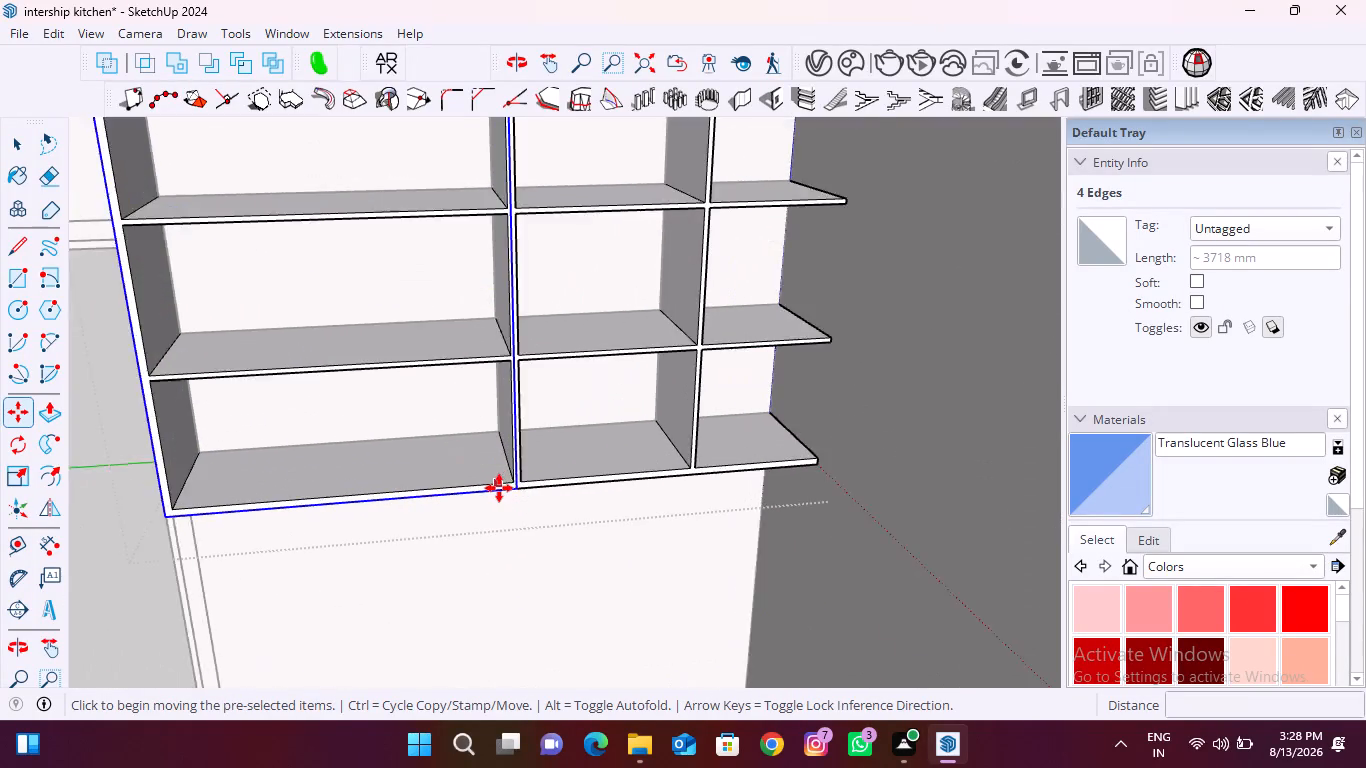
{"action": "scroll", "coordinate": [499, 488], "scroll_direction": "up", "scroll_amount": 2}
{"action": "left_click", "coordinate": [521, 490]}
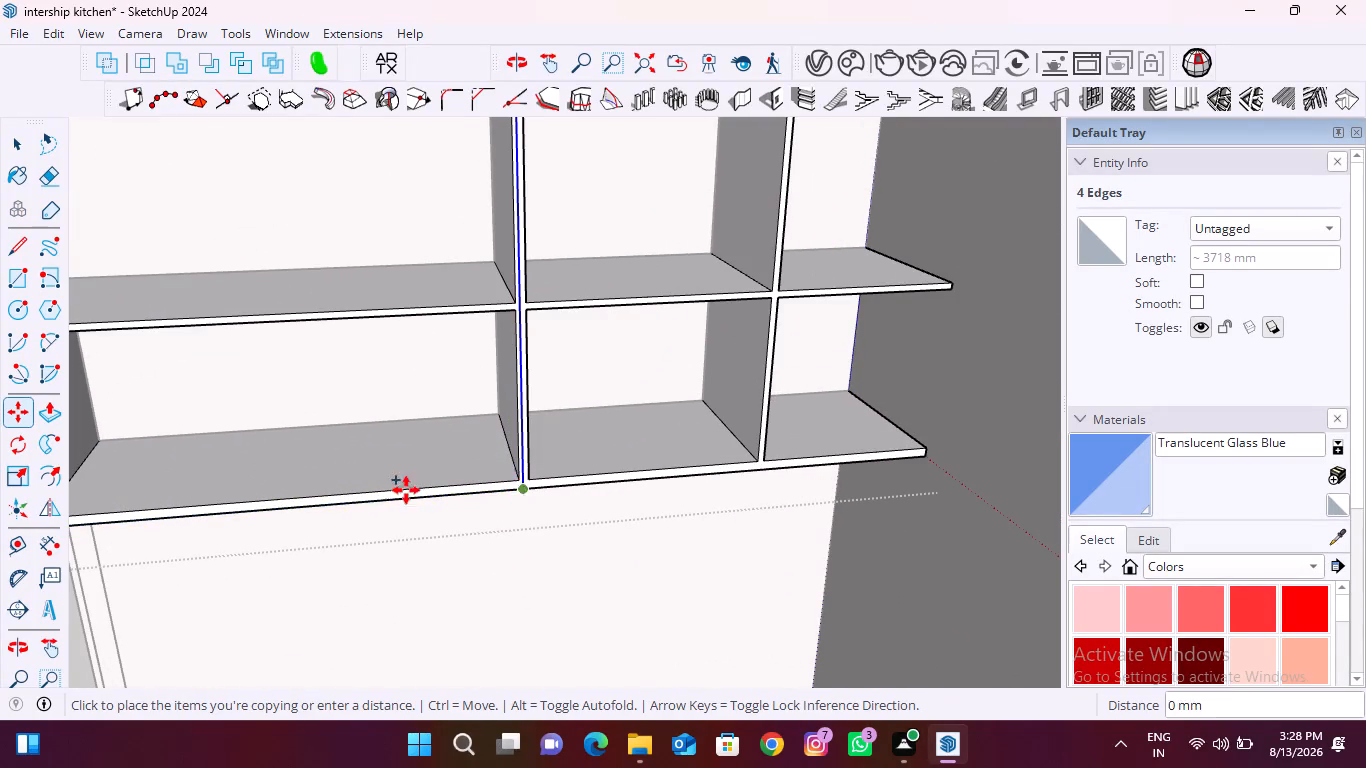
{"action": "scroll", "coordinate": [380, 492], "scroll_direction": "down", "scroll_amount": 17}
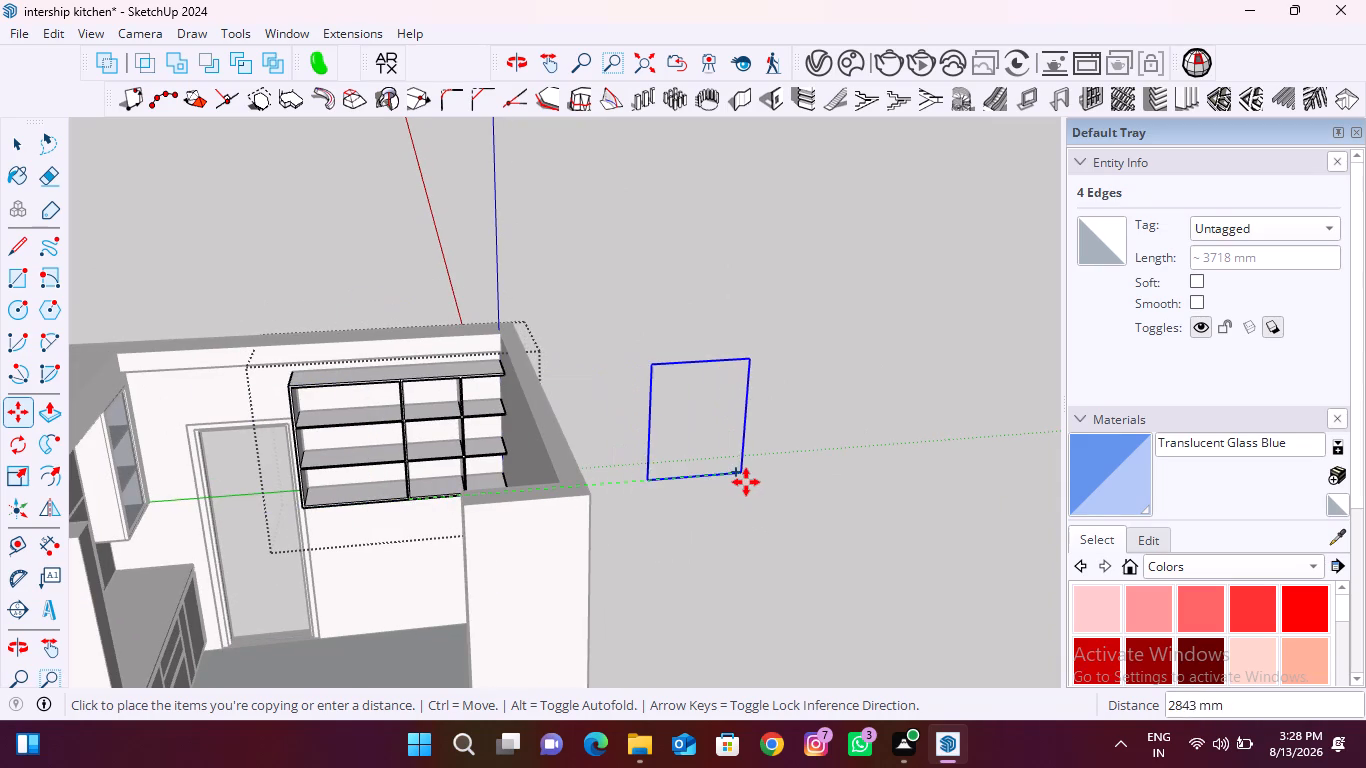
{"action": "left_click", "coordinate": [749, 482]}
{"action": "key", "text": "space"}
Reopen the grid group for editing and fill the copied outline with a face by tracing a rectangle about 829 by 1030 mm.
{"action": "scroll", "coordinate": [743, 451], "scroll_direction": "up", "scroll_amount": 4}
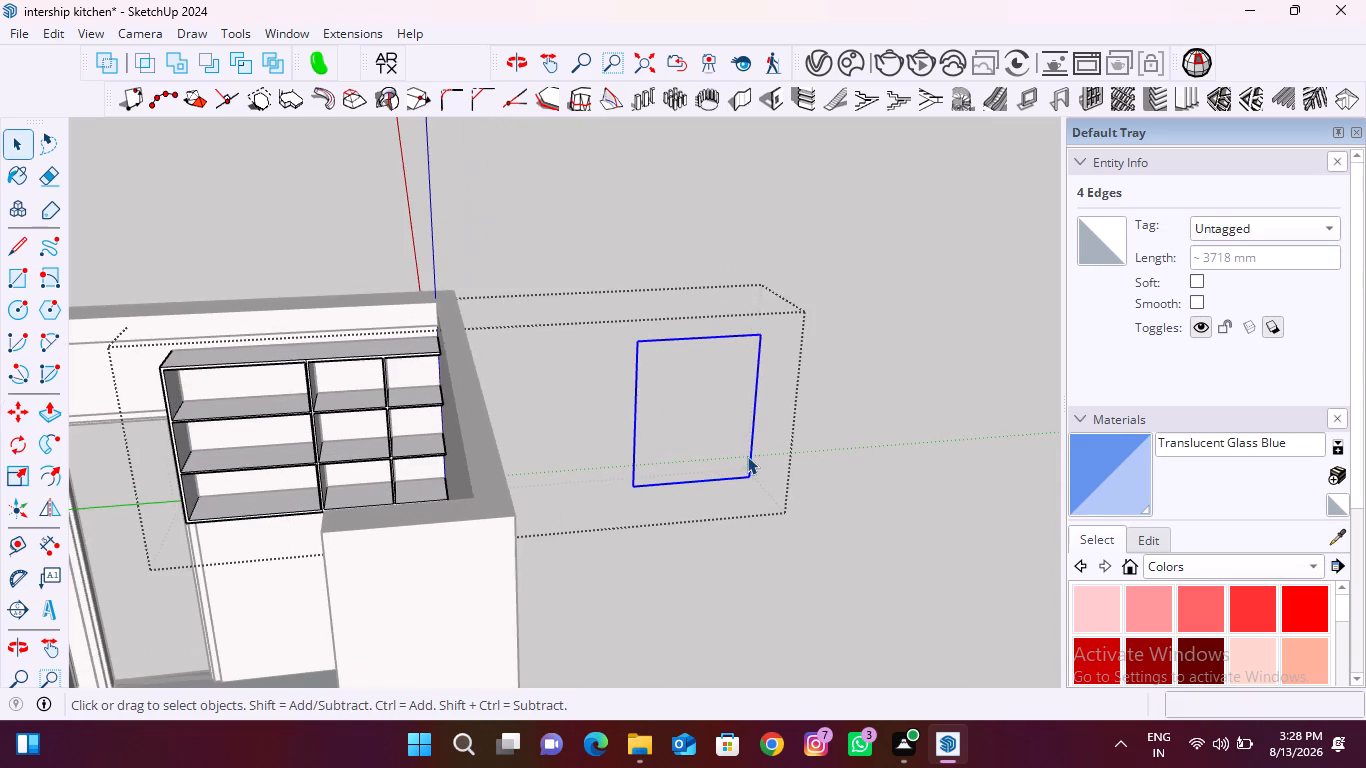
{"action": "middle_click_drag", "start_coordinate": [747, 456], "coordinate": [638, 452]}
{"action": "left_click", "coordinate": [880, 419]}
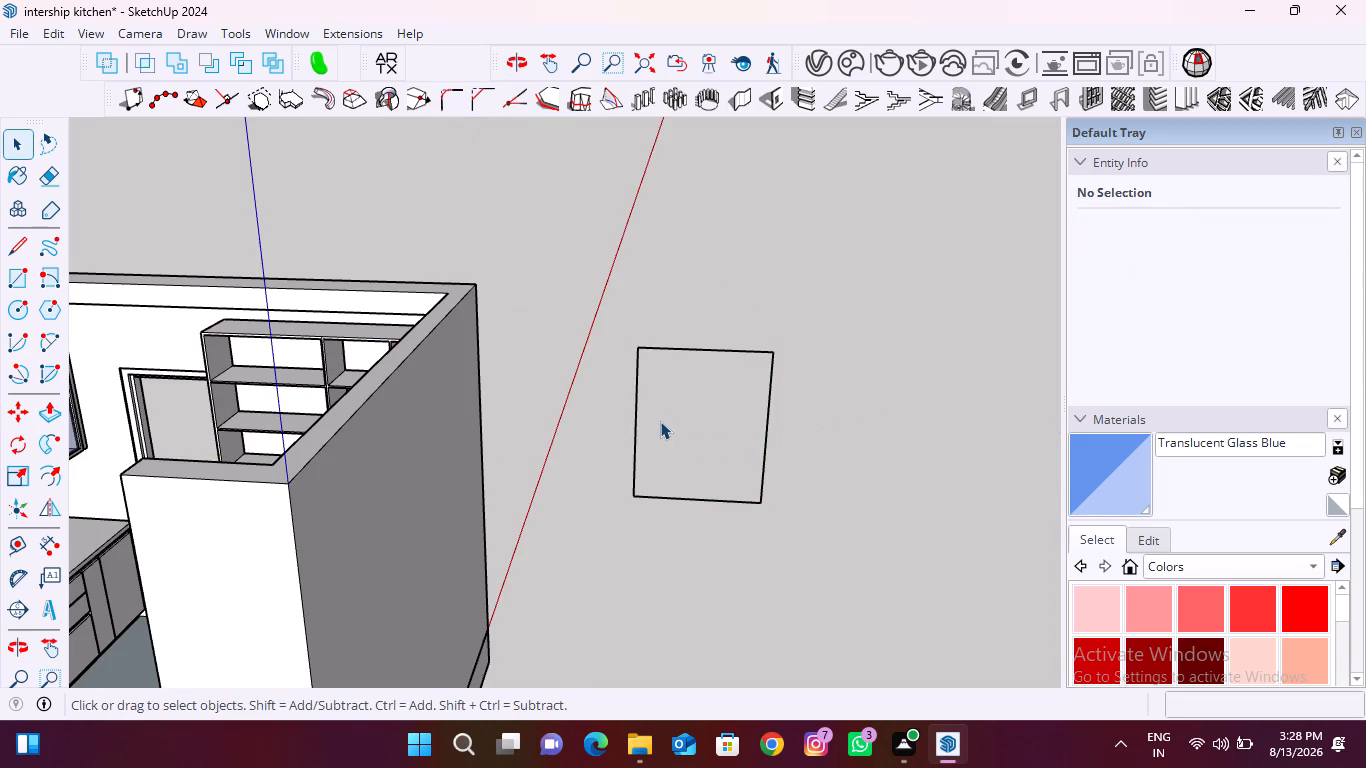
{"action": "left_click", "coordinate": [688, 421]}
{"action": "left_click", "coordinate": [754, 499]}
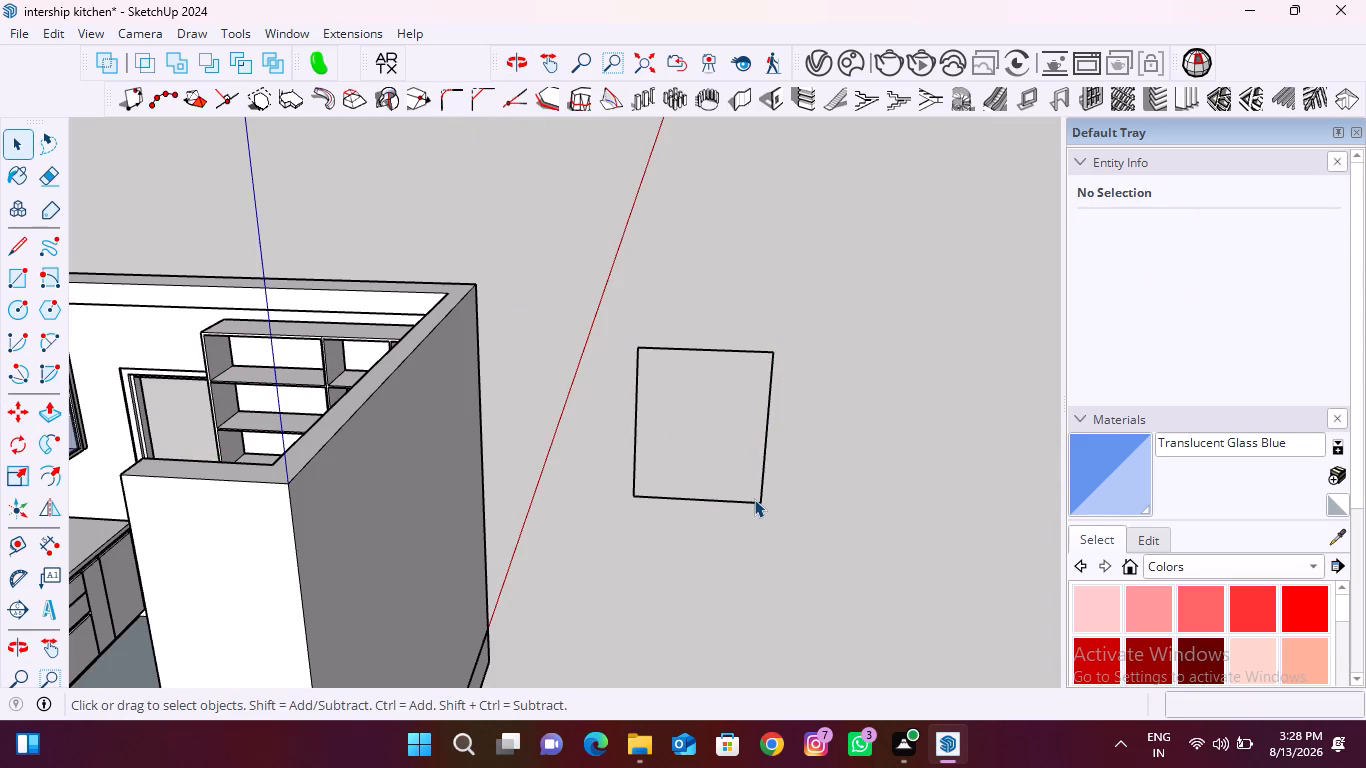
{"action": "double_click", "coordinate": [754, 499]}
{"action": "left_click", "coordinate": [744, 499]}
{"action": "double_click", "coordinate": [737, 499]}
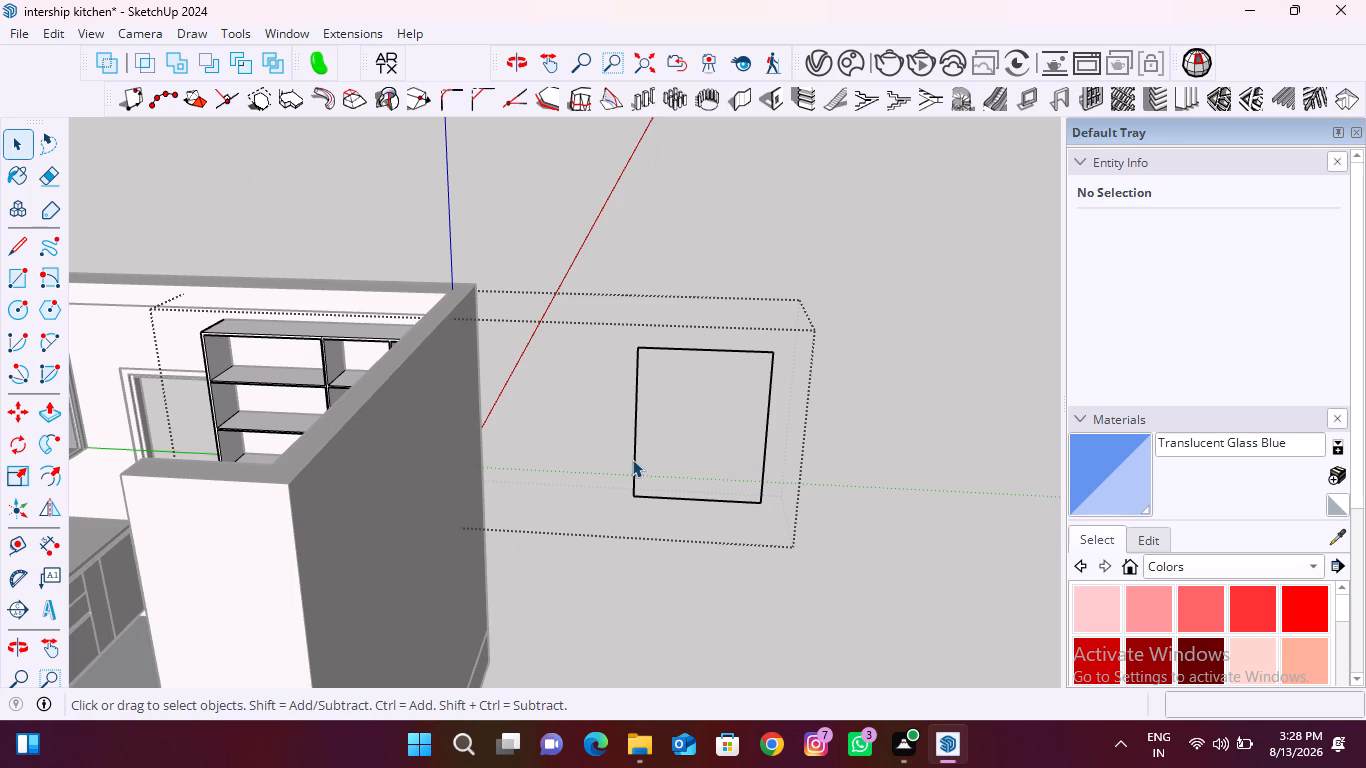
{"action": "key", "text": "r"}
{"action": "left_click", "coordinate": [638, 351]}
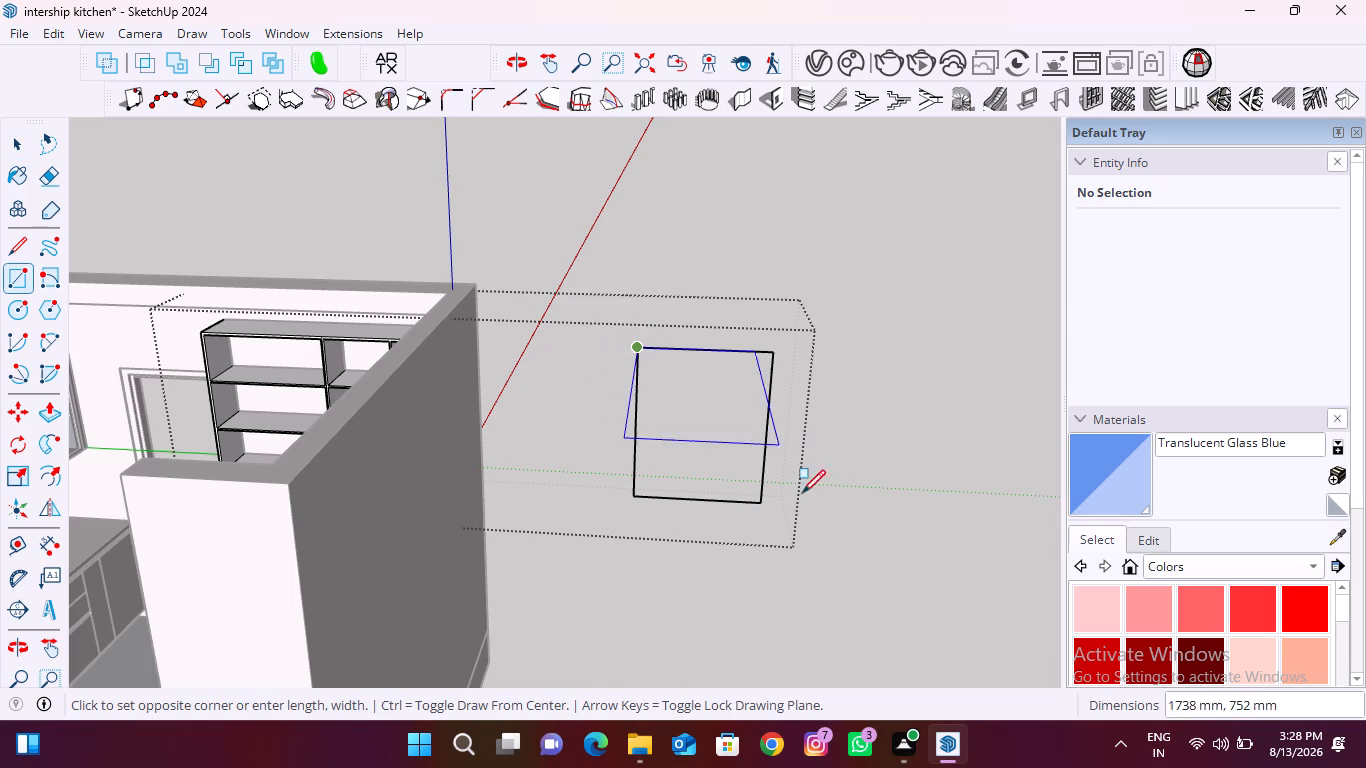
{"action": "left_click", "coordinate": [763, 506]}
{"action": "key", "text": "space"}
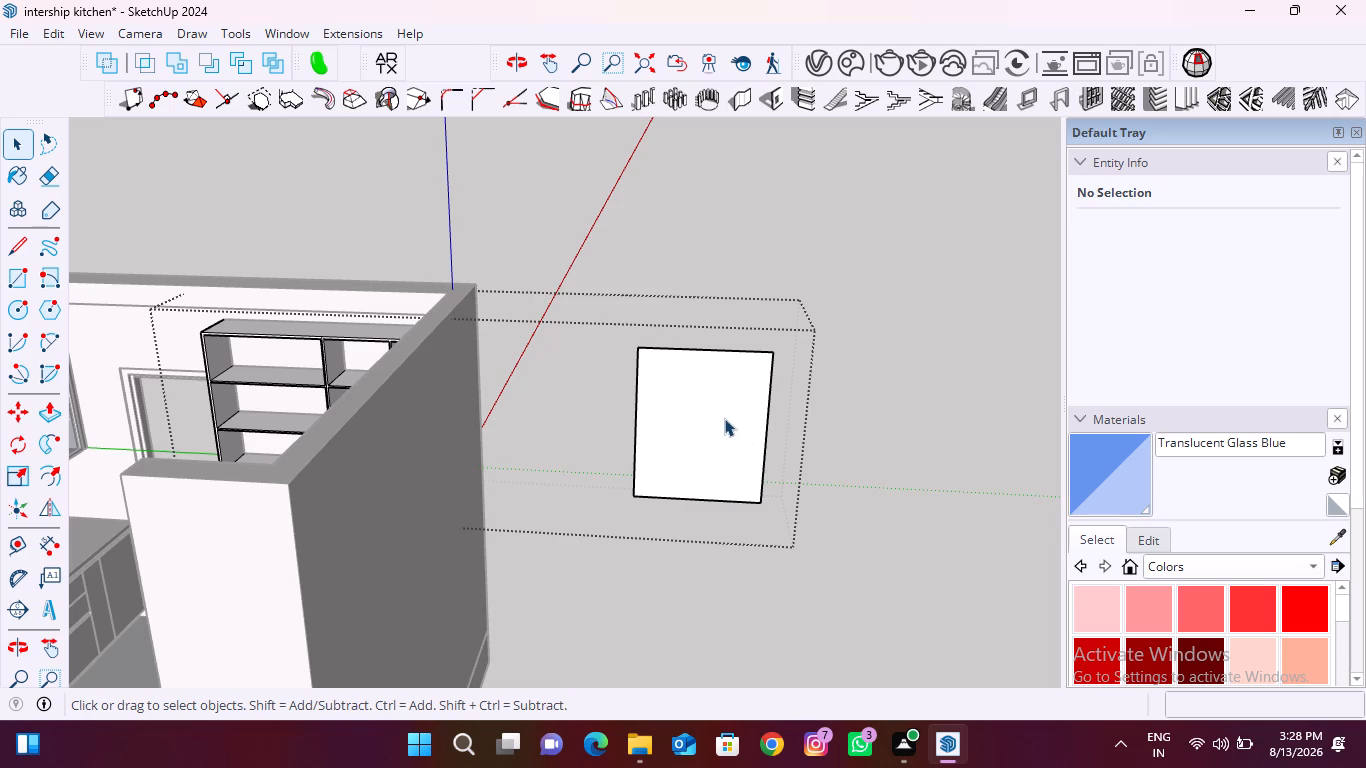
Divide the copied panel's top edge into 2 segments and draw a 1030 mm vertical line from its midpoint to the bottom edge.
{"action": "left_click", "coordinate": [721, 352]}
{"action": "right_click", "coordinate": [722, 352]}
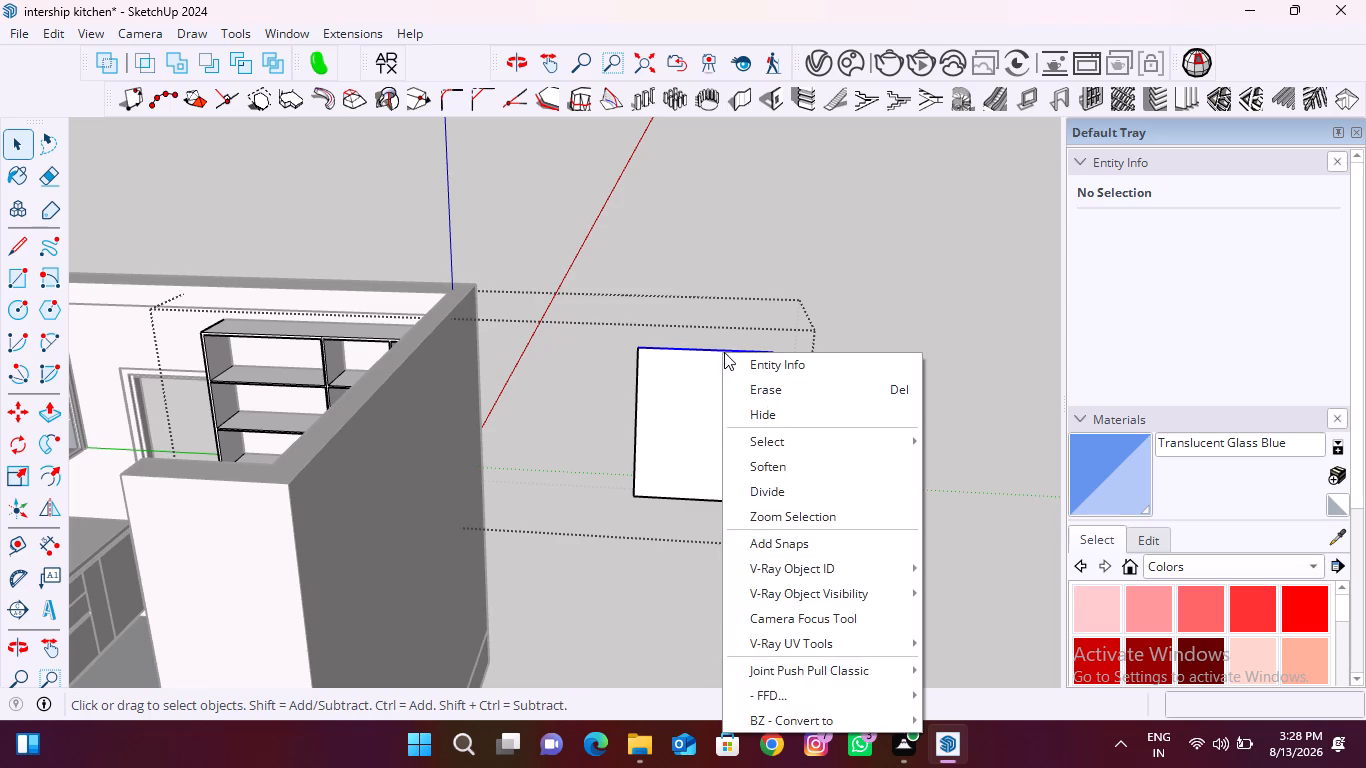
{"action": "left_click", "coordinate": [795, 487]}
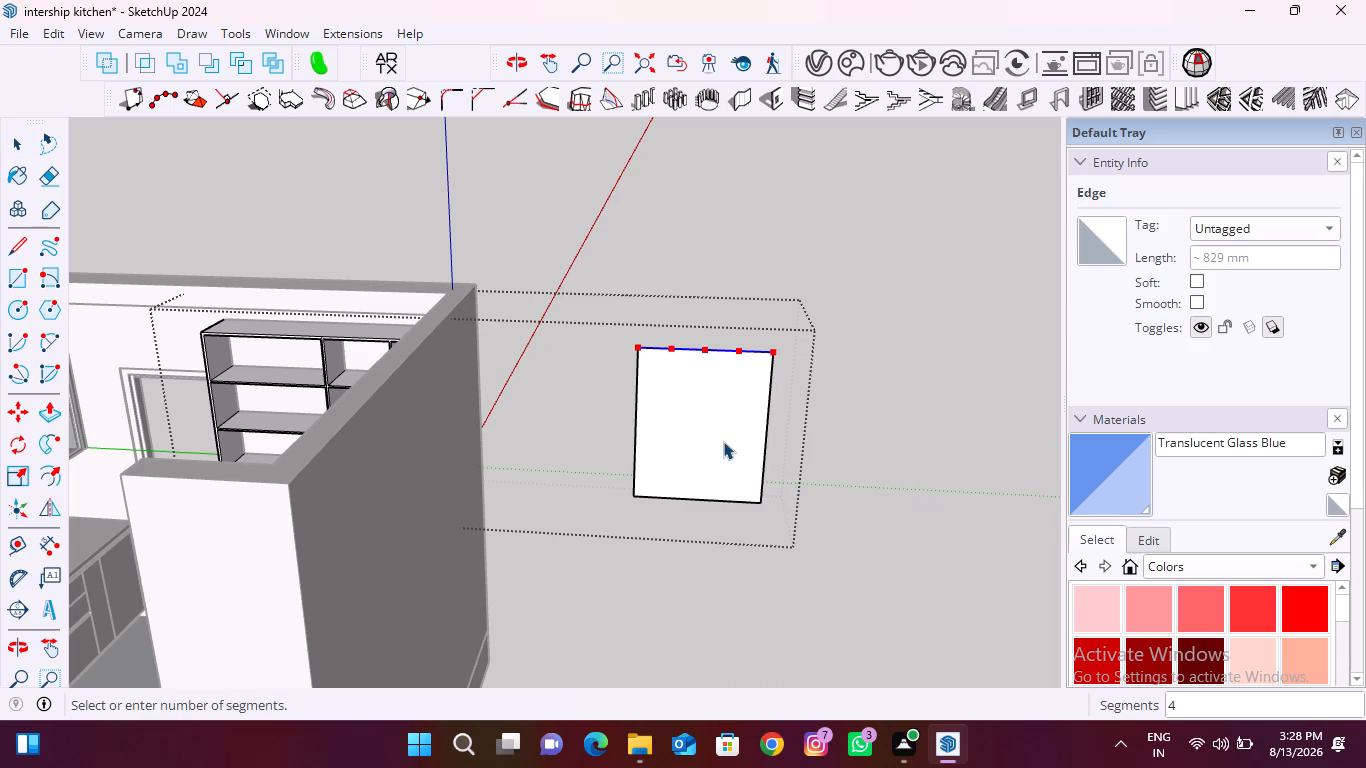
{"action": "left_click", "coordinate": [702, 420]}
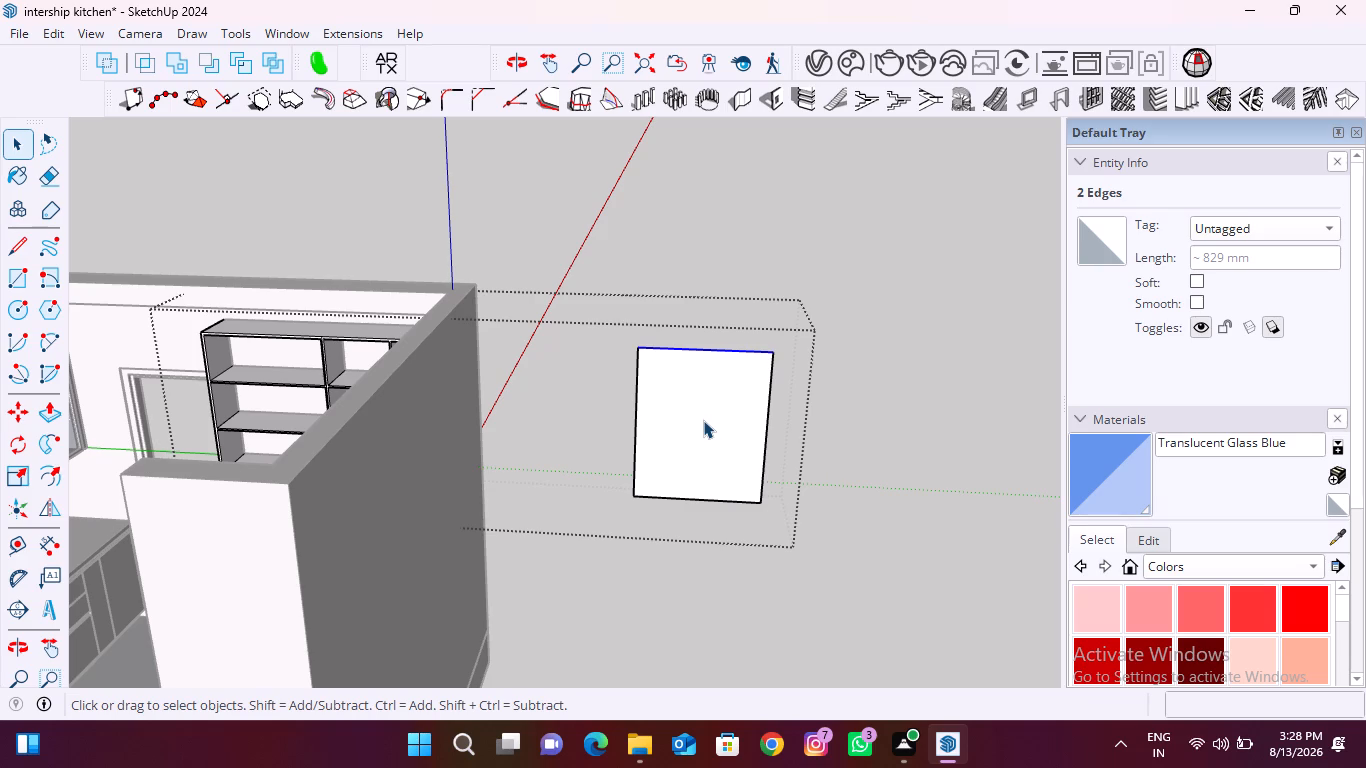
{"action": "key", "text": "l"}
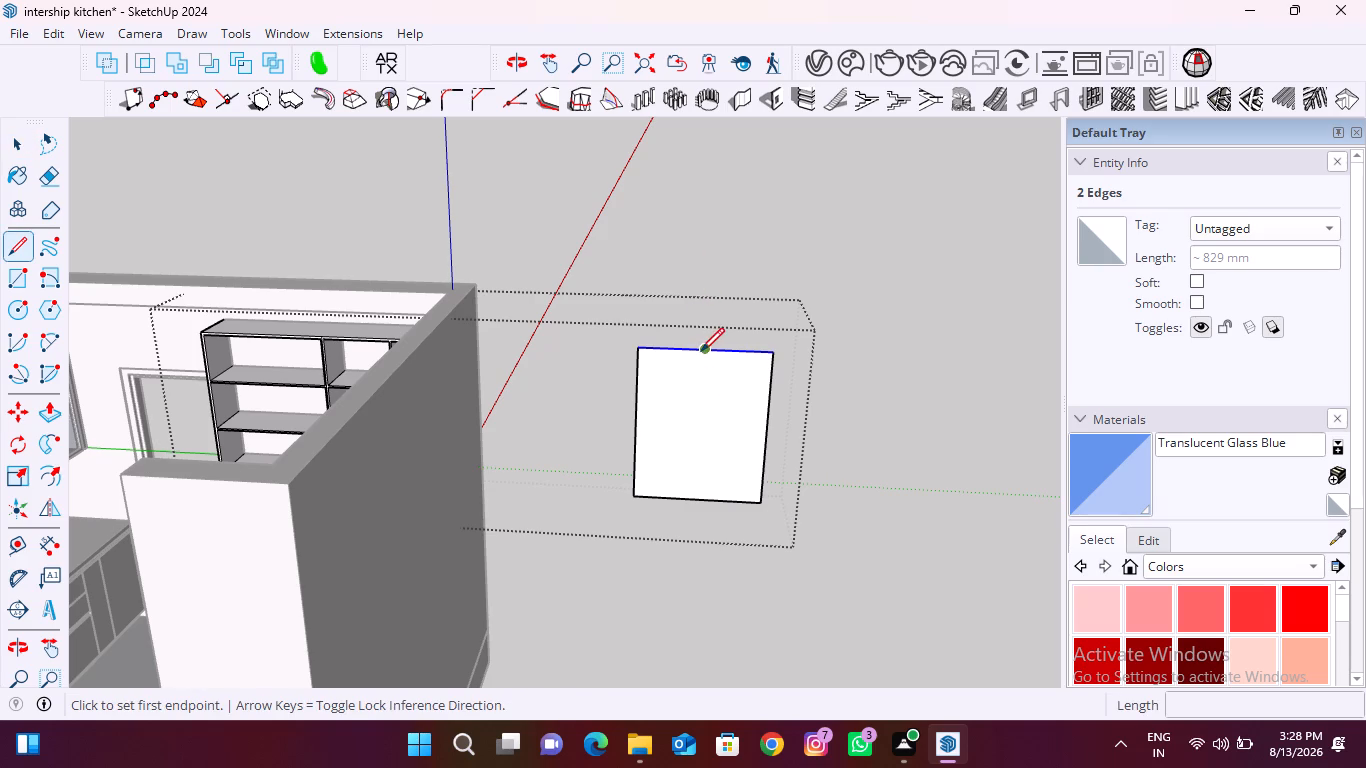
{"action": "left_click", "coordinate": [704, 349]}
{"action": "left_click", "coordinate": [693, 496]}
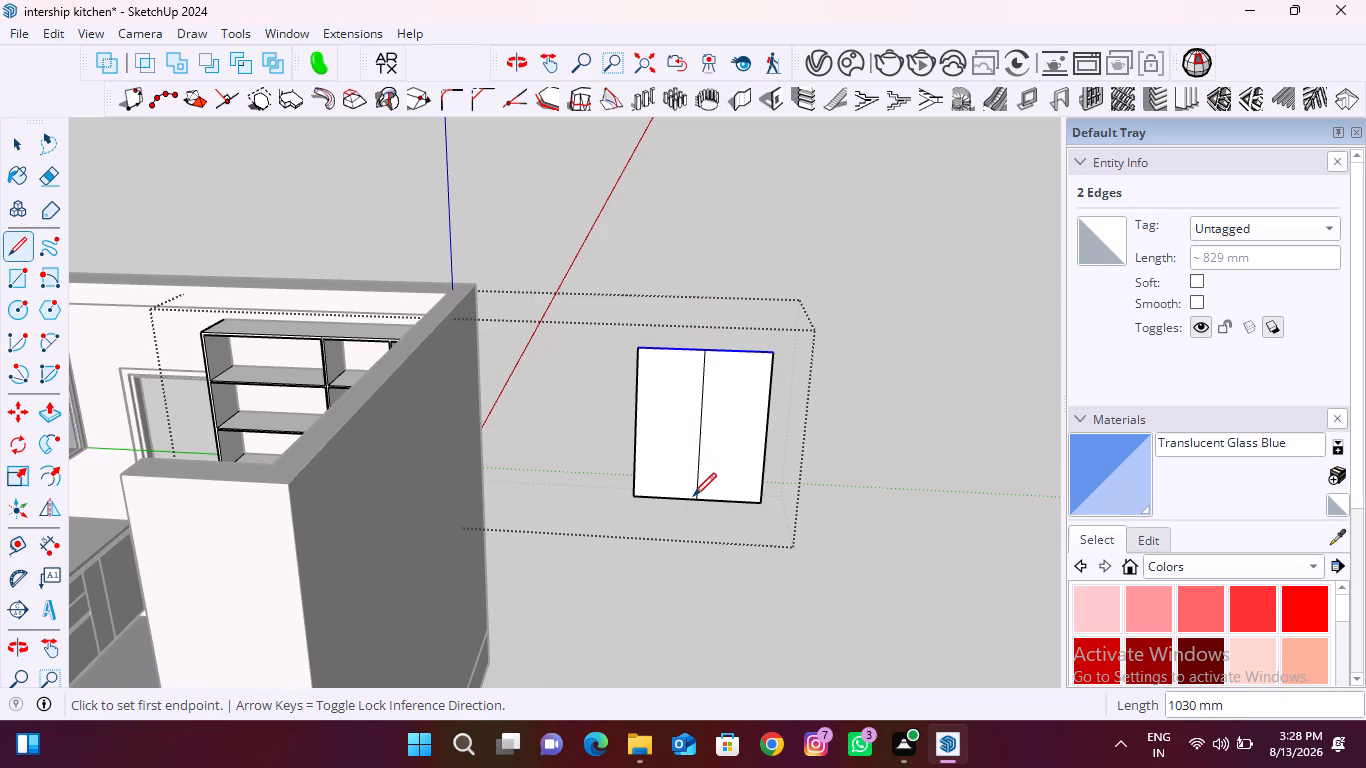
{"action": "key", "text": "space"}
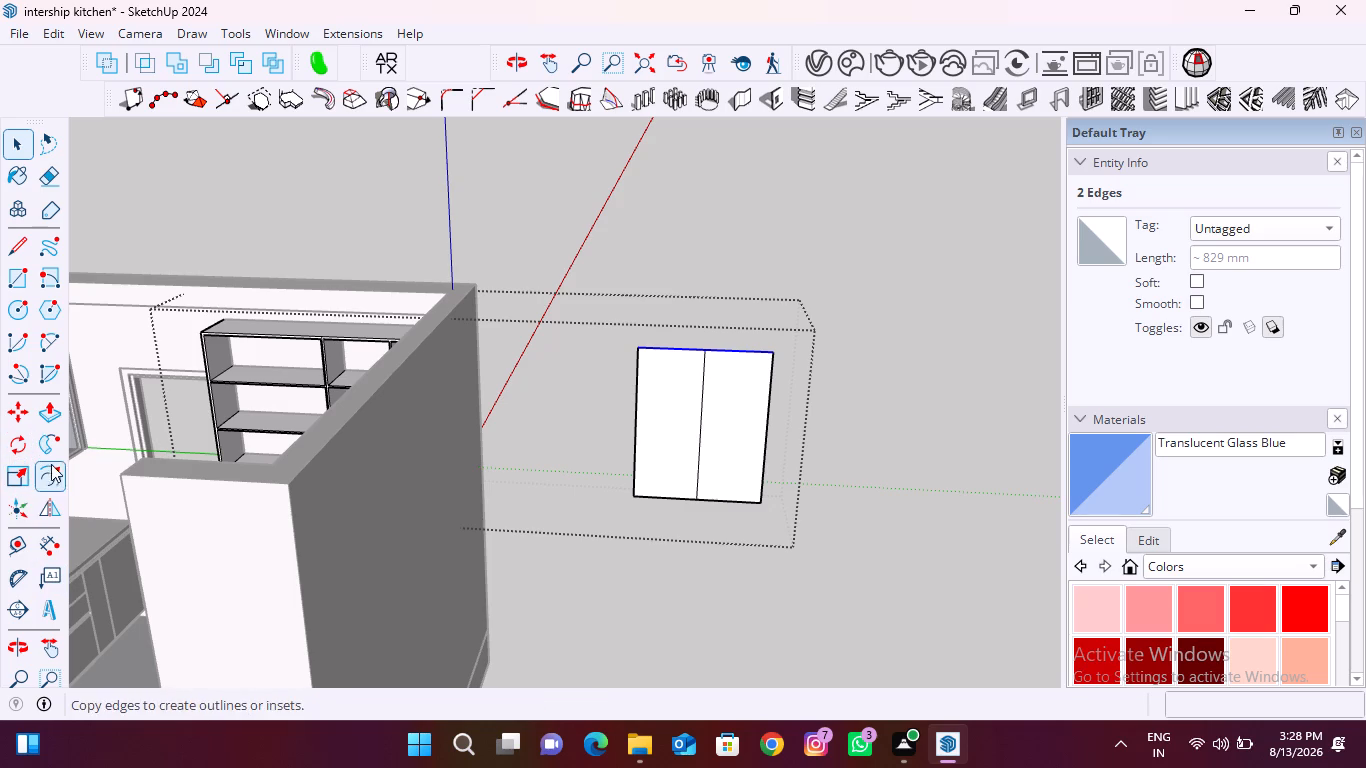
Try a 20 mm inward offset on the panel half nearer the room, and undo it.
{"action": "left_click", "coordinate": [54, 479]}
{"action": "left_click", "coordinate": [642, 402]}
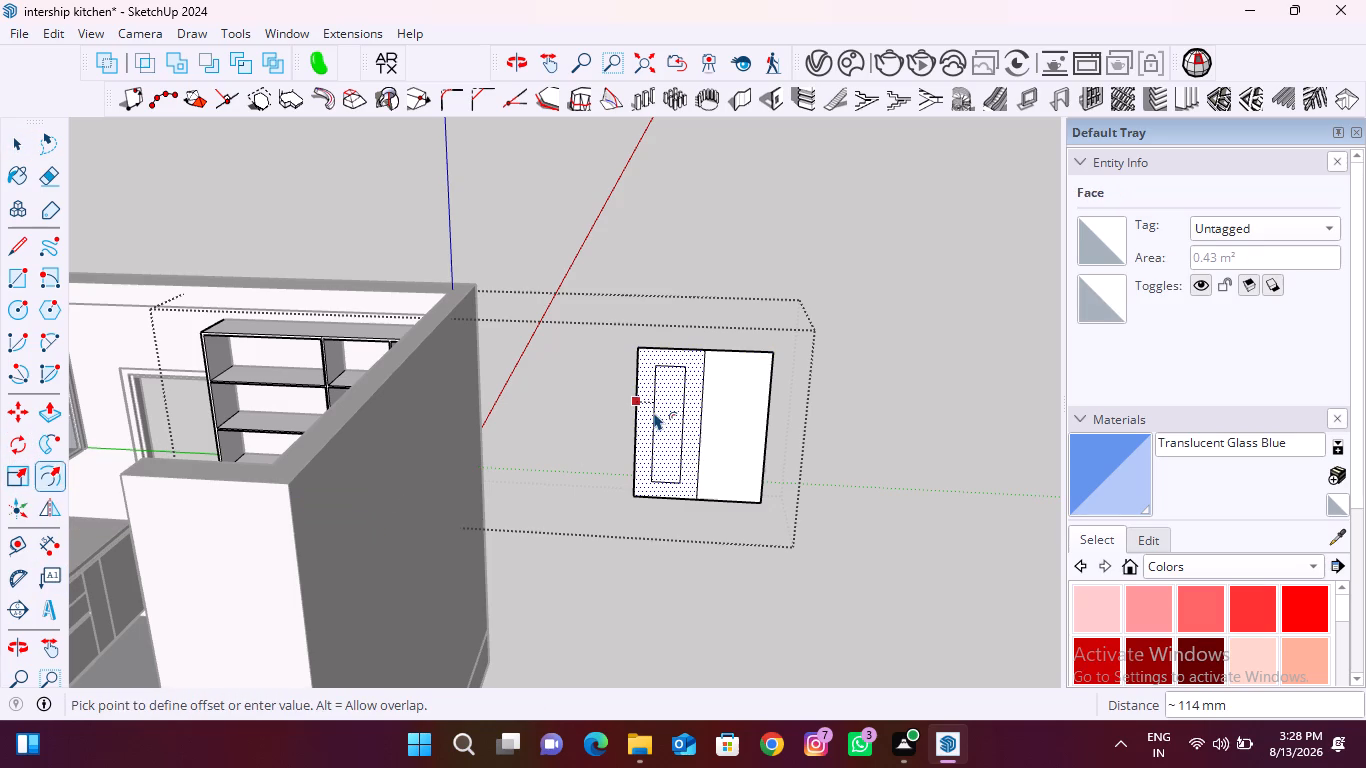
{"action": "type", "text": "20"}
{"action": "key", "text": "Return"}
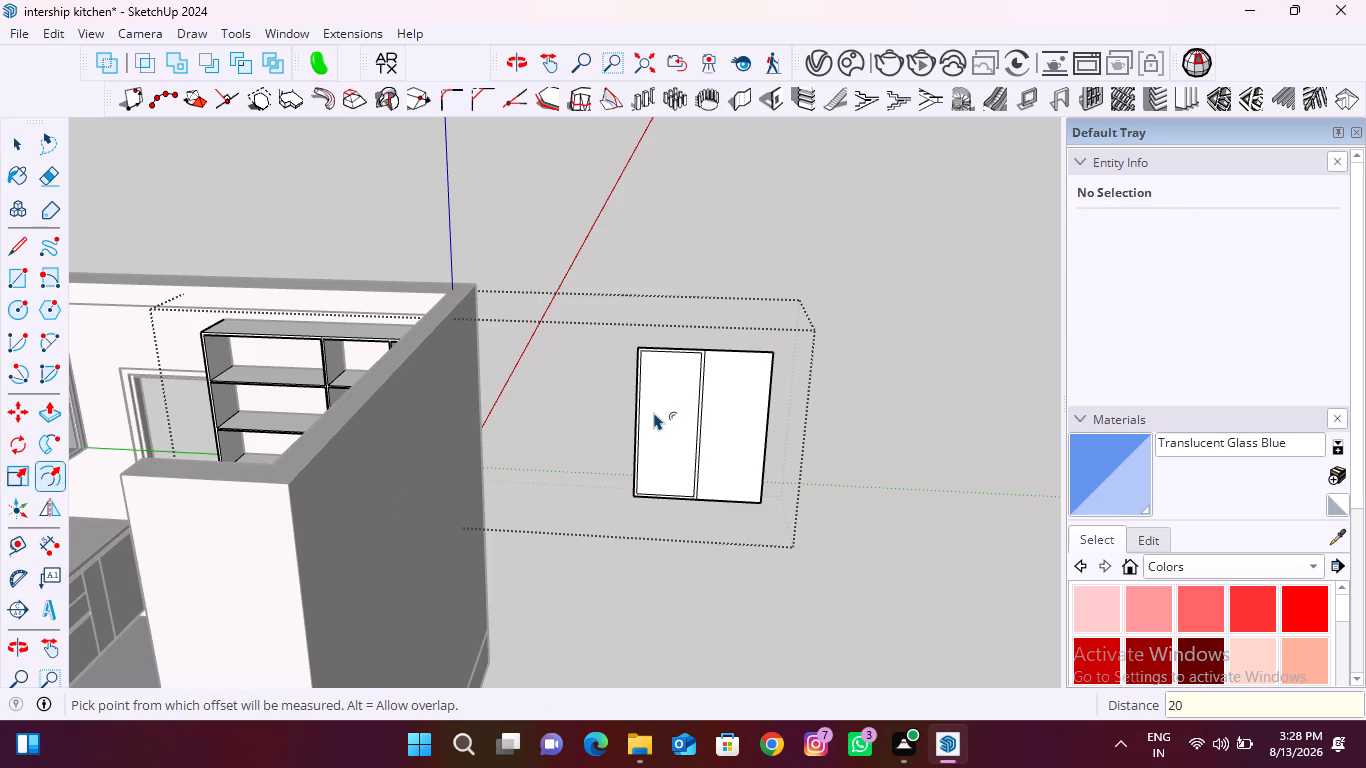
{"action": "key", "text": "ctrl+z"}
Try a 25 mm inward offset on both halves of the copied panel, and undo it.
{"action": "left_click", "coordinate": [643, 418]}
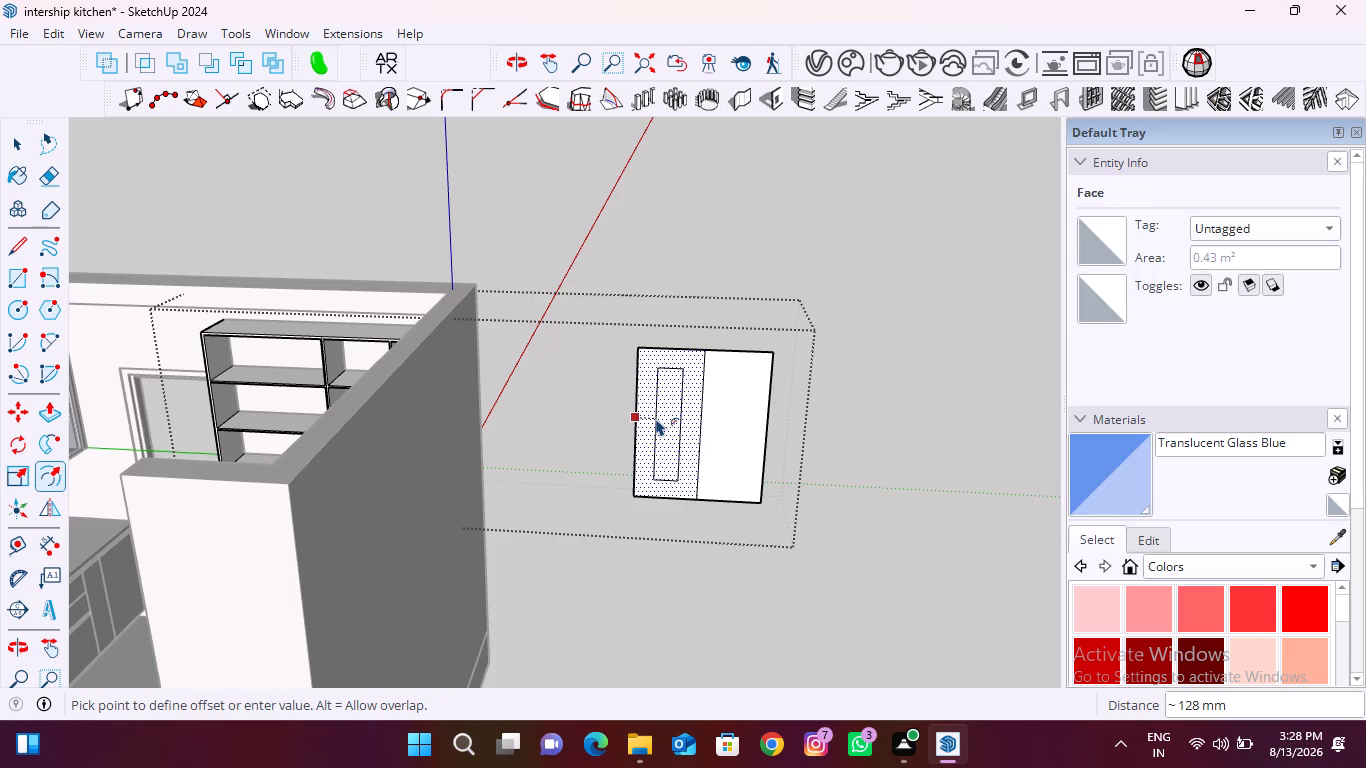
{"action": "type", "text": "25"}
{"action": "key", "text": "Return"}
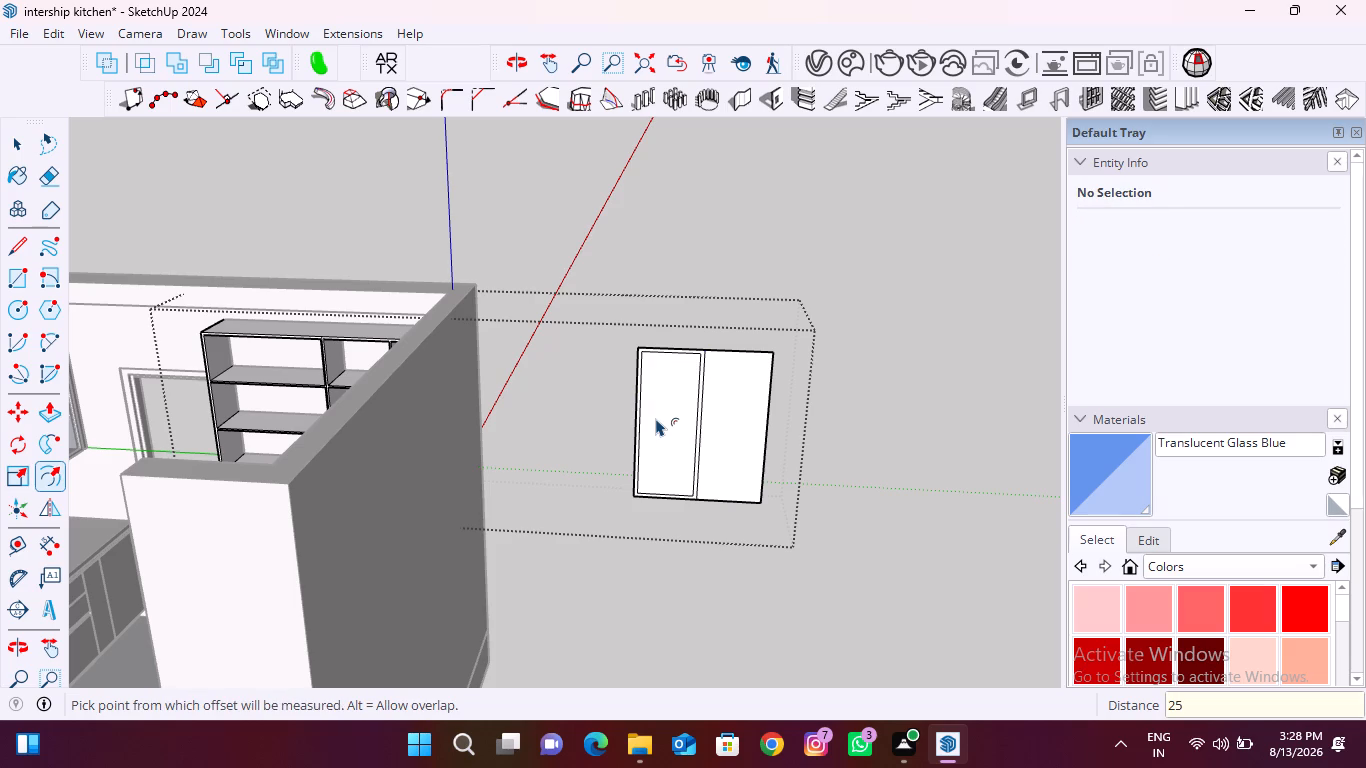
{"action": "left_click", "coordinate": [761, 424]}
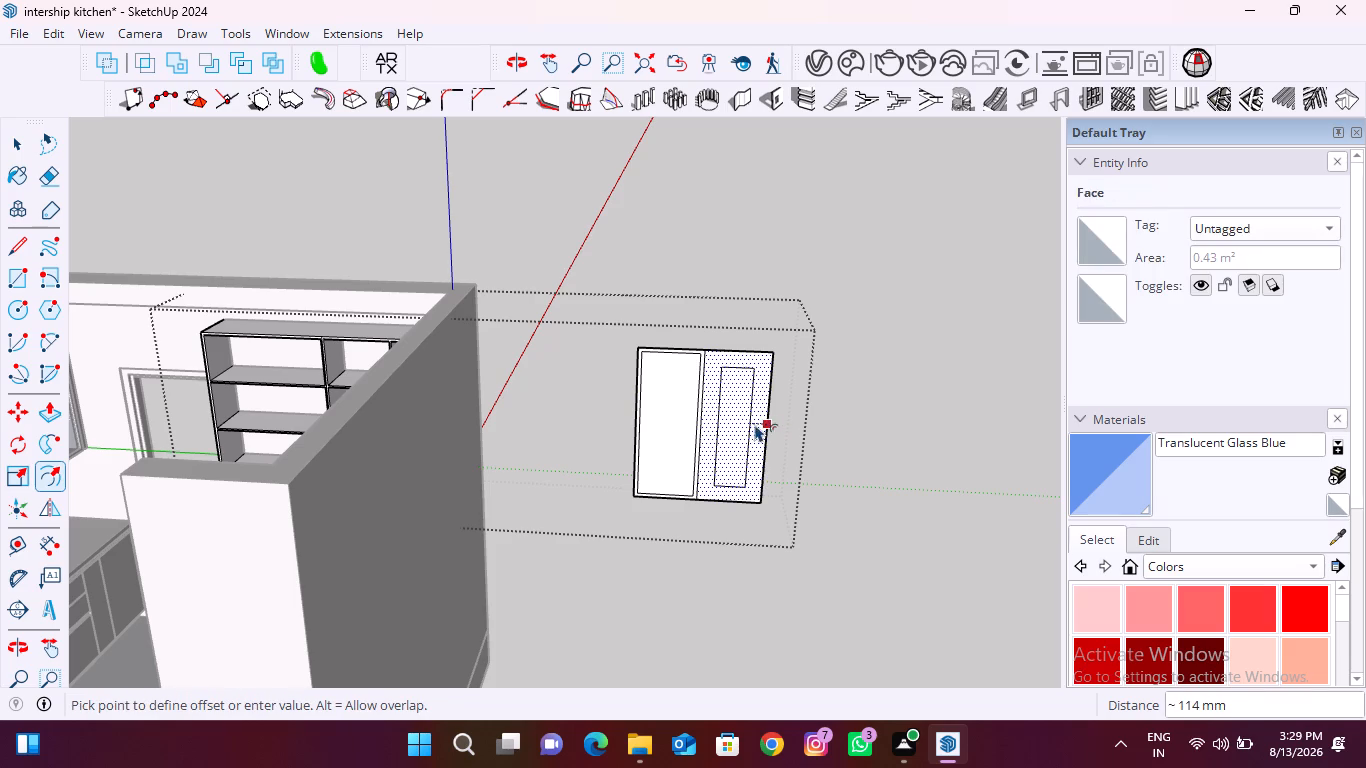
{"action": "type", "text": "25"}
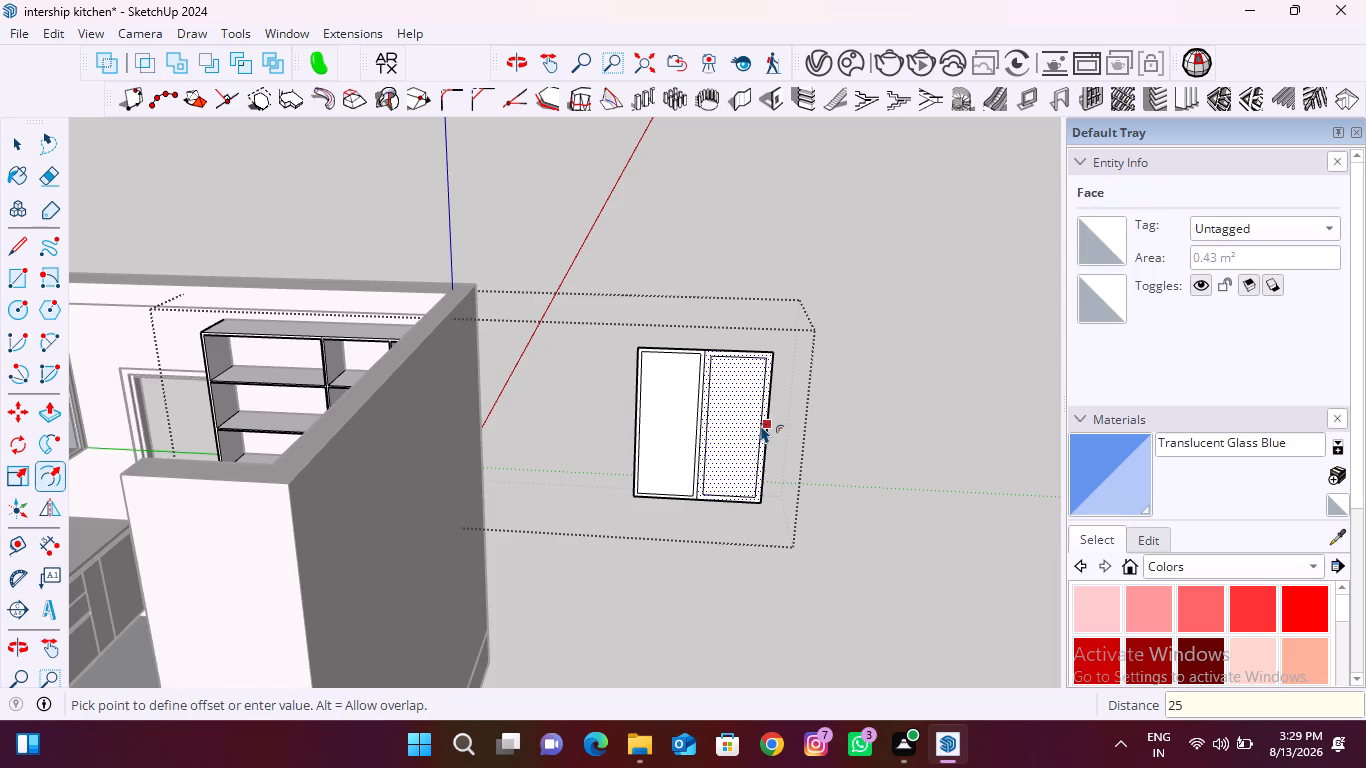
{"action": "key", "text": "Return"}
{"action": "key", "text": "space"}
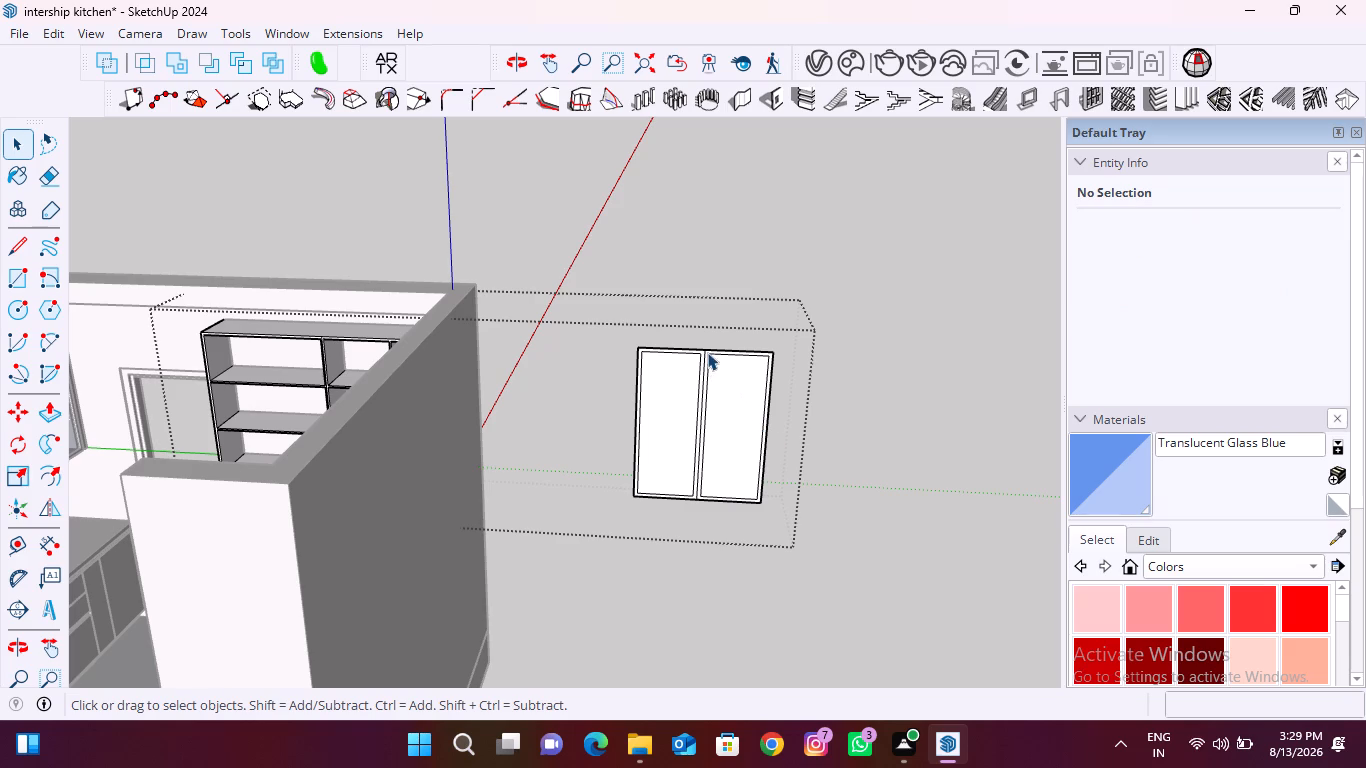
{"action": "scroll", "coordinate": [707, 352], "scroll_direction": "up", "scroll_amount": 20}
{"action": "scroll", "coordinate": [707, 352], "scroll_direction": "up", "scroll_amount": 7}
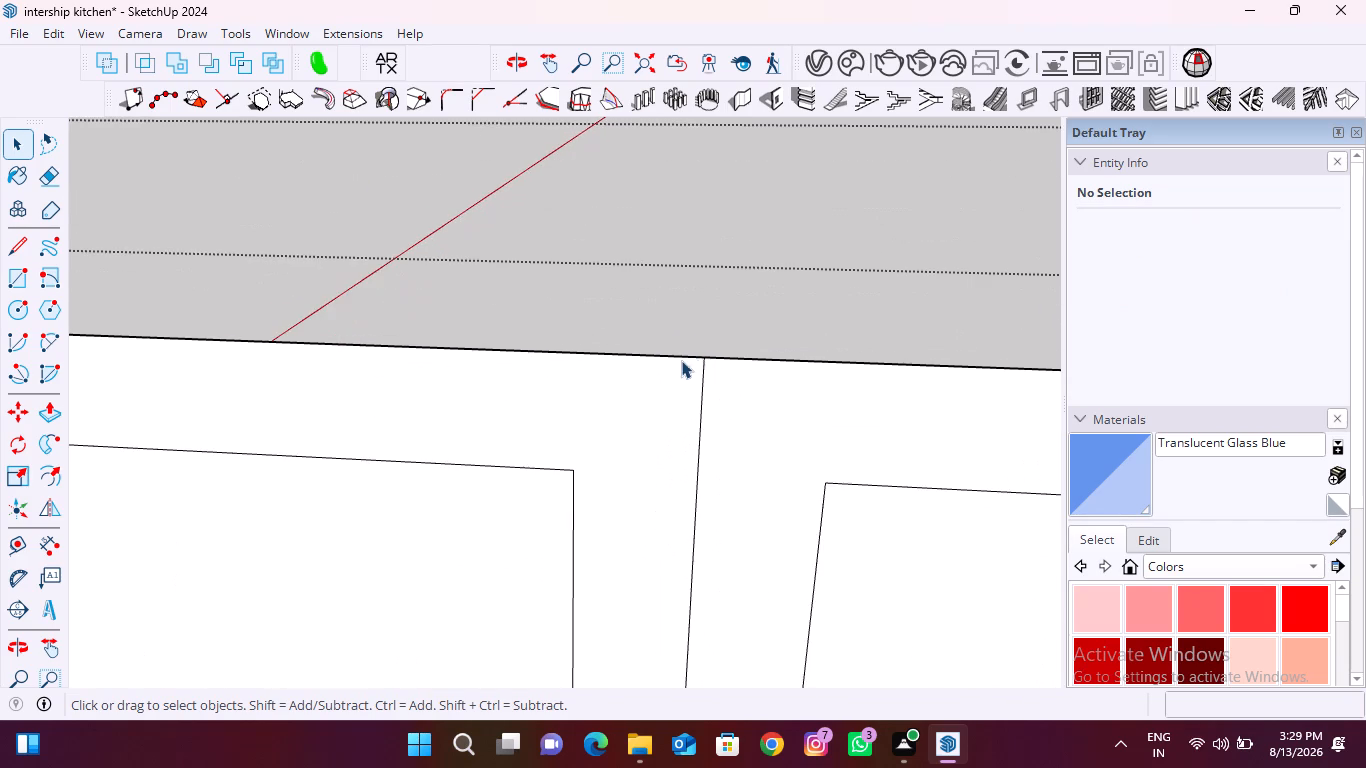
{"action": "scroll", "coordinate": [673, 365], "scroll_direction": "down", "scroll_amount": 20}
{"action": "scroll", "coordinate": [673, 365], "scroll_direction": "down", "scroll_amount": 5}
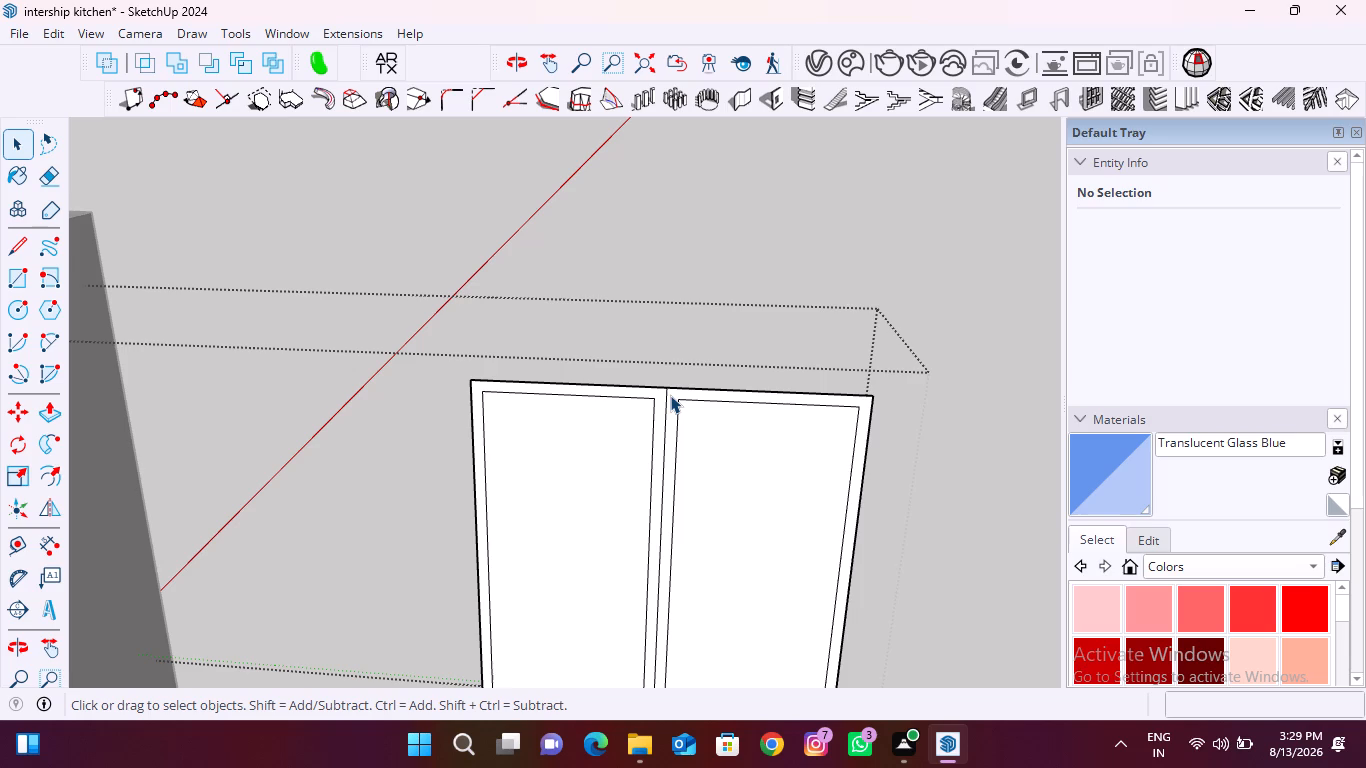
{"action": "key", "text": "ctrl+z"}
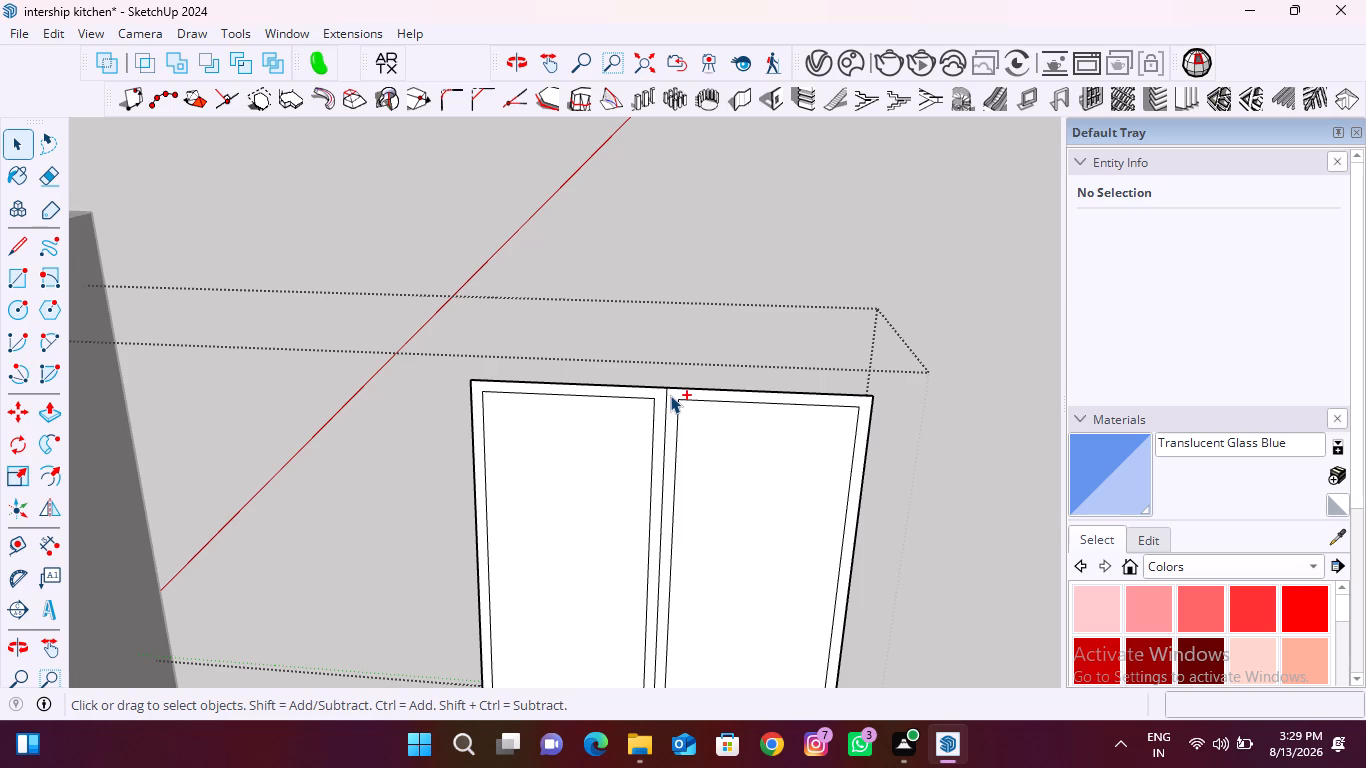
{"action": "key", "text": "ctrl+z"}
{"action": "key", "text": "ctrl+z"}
Copy the panel's vertical centre line 3.5 mm away from the room, and copy that new line 7 mm back toward the room.
{"action": "left_click", "coordinate": [664, 396]}
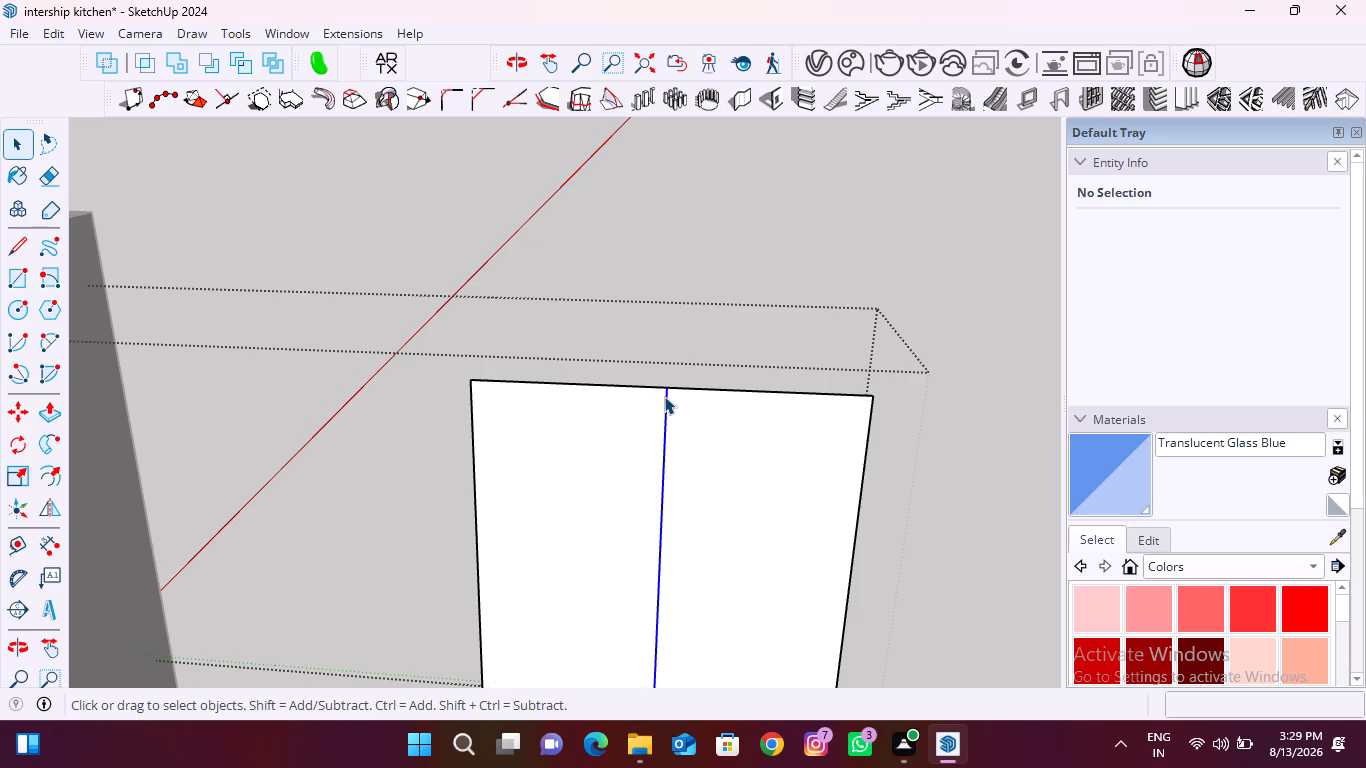
{"action": "key", "text": "m"}
{"action": "scroll", "coordinate": [668, 387], "scroll_direction": "up", "scroll_amount": 7}
{"action": "left_click", "coordinate": [668, 387]}
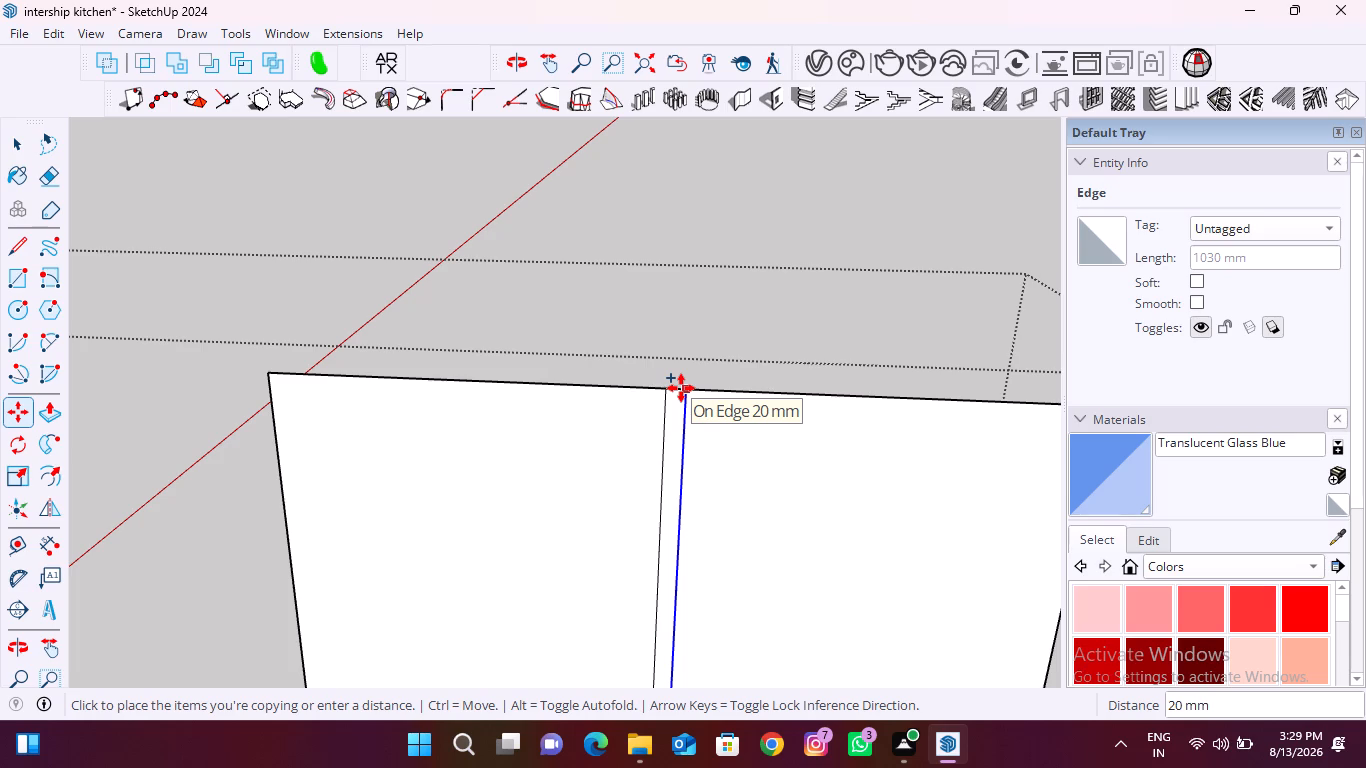
{"action": "type", "text": "3.5"}
{"action": "key", "text": "Return"}
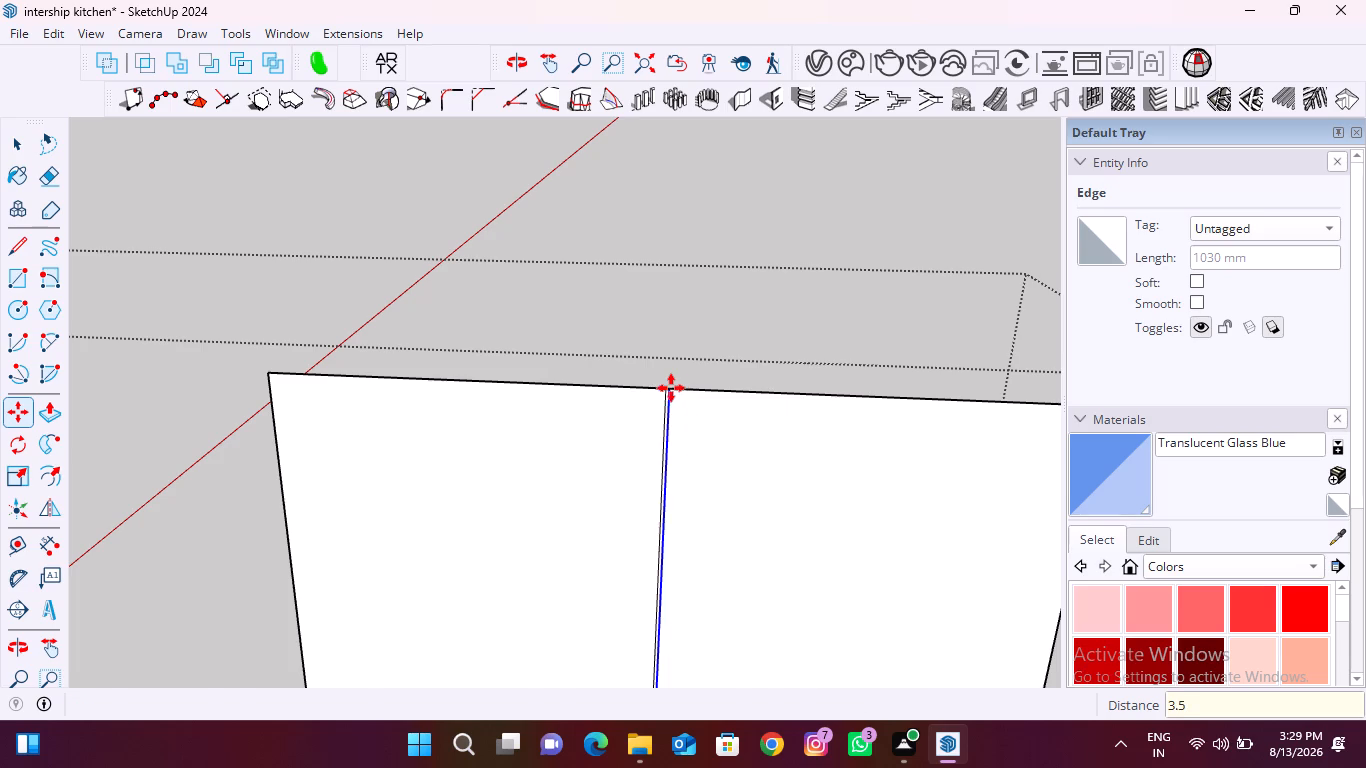
{"action": "scroll", "coordinate": [662, 388], "scroll_direction": "up", "scroll_amount": 18}
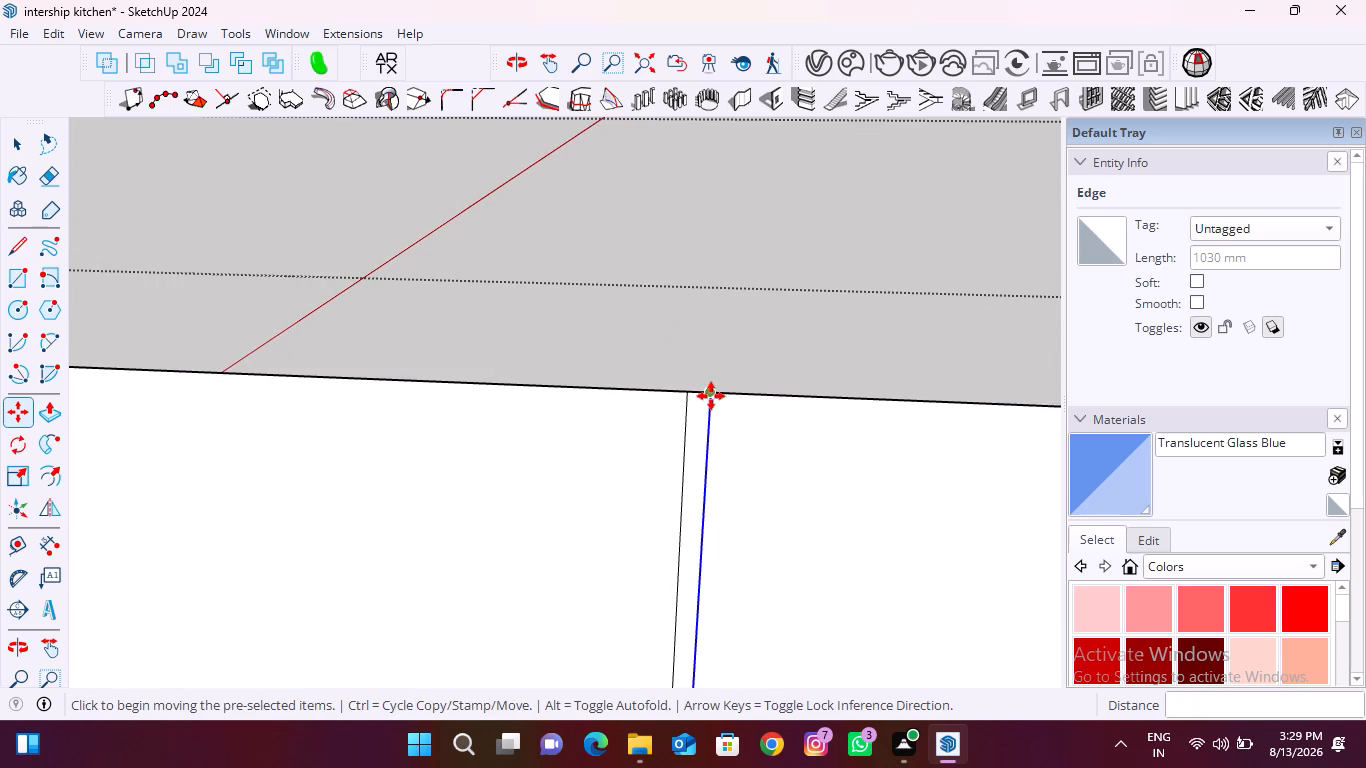
{"action": "left_click", "coordinate": [711, 396]}
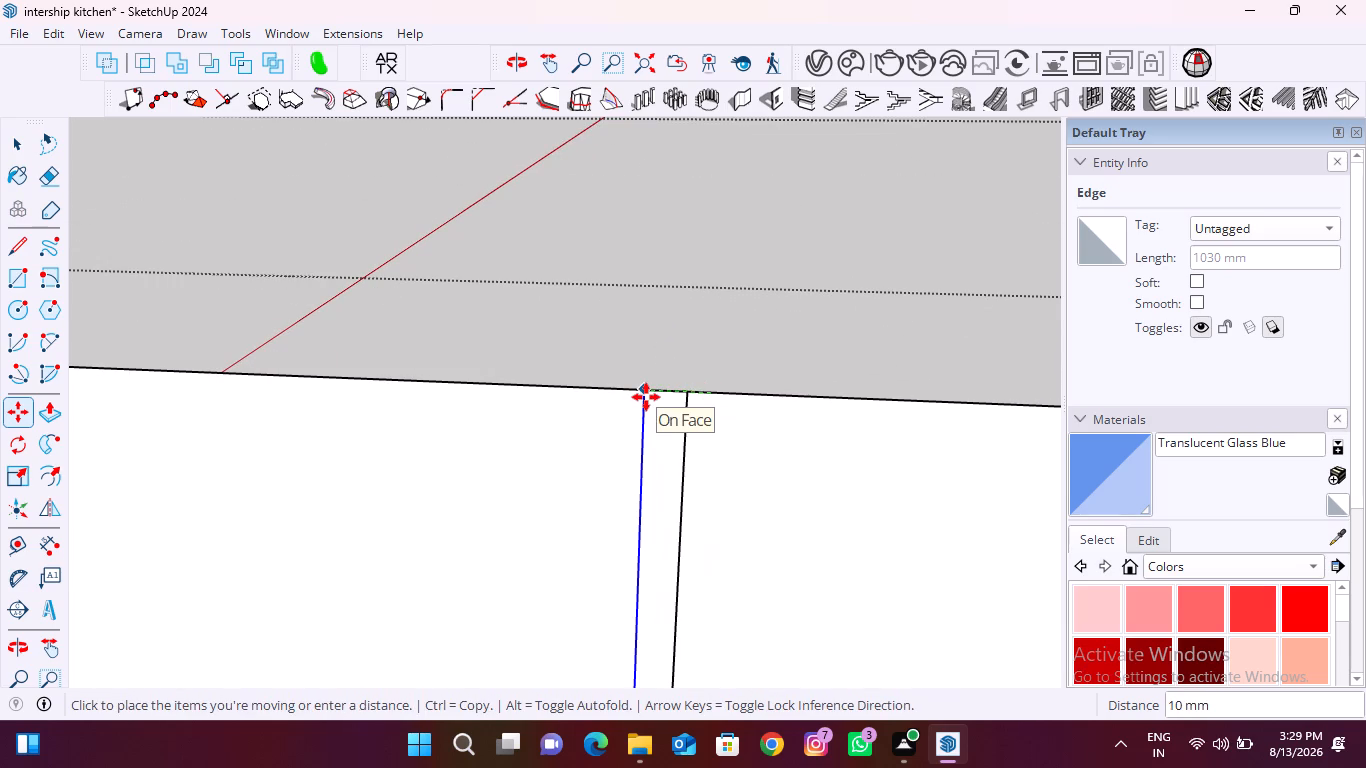
{"action": "key", "text": "7"}
{"action": "key", "text": "Return"}
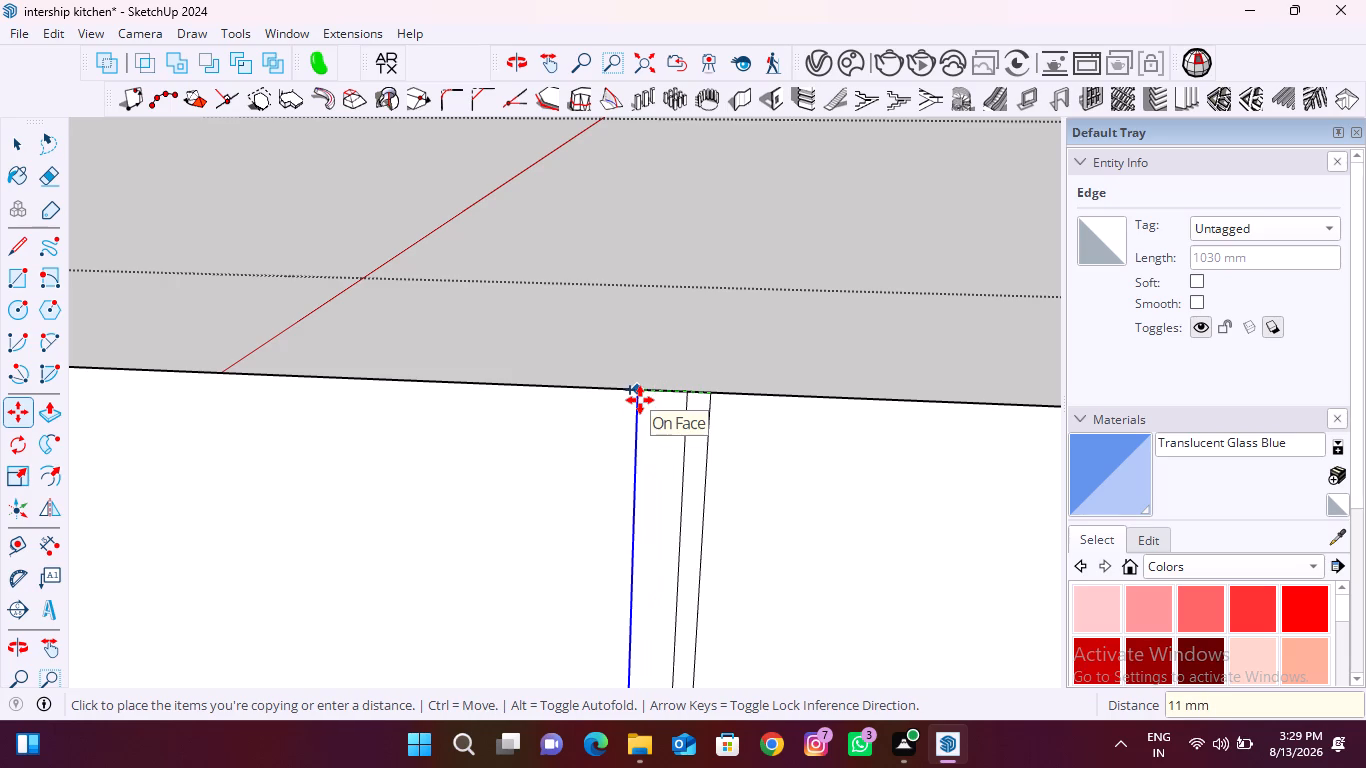
{"action": "key", "text": "7"}
{"action": "key", "text": "Return"}
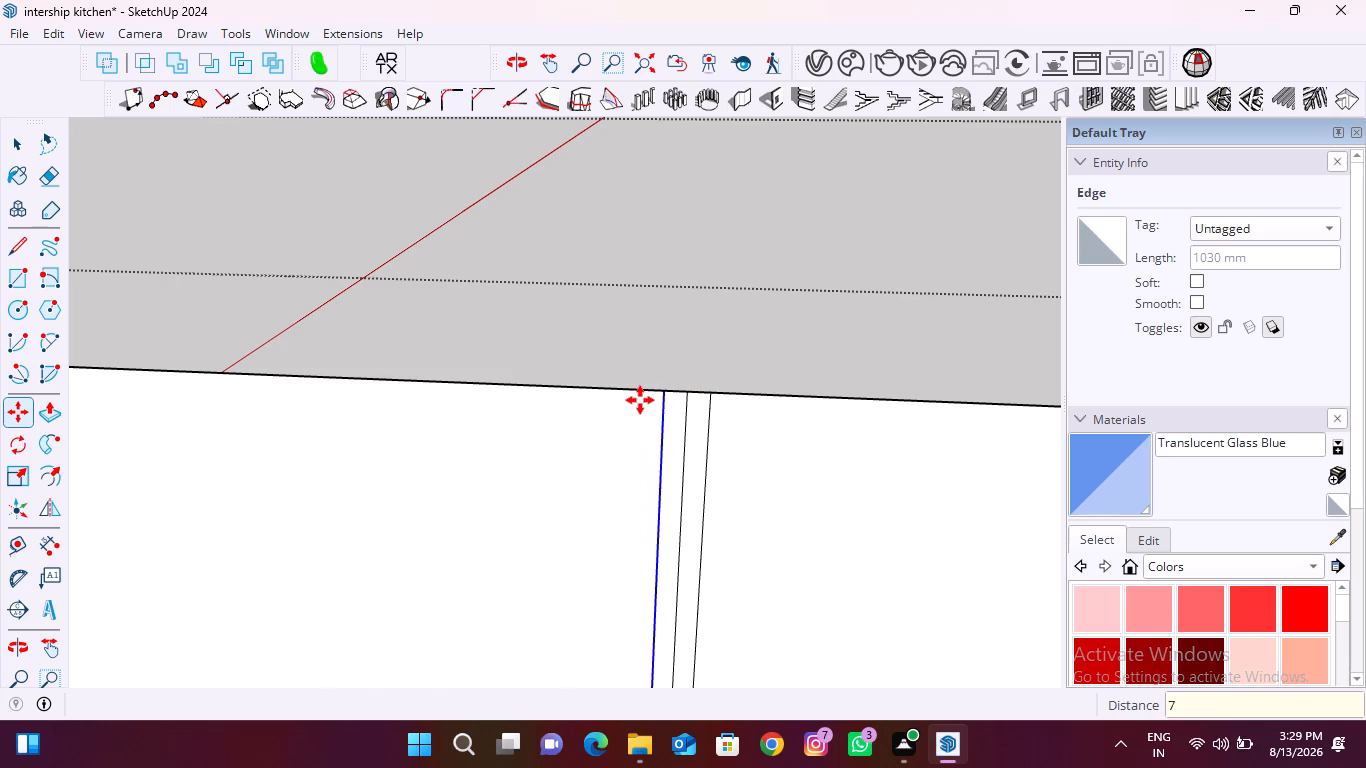
Delete the original centre line and the short top and bottom edges between its two copies, opening a gap between the doors.
{"action": "key", "text": "space"}
{"action": "left_click", "coordinate": [686, 418]}
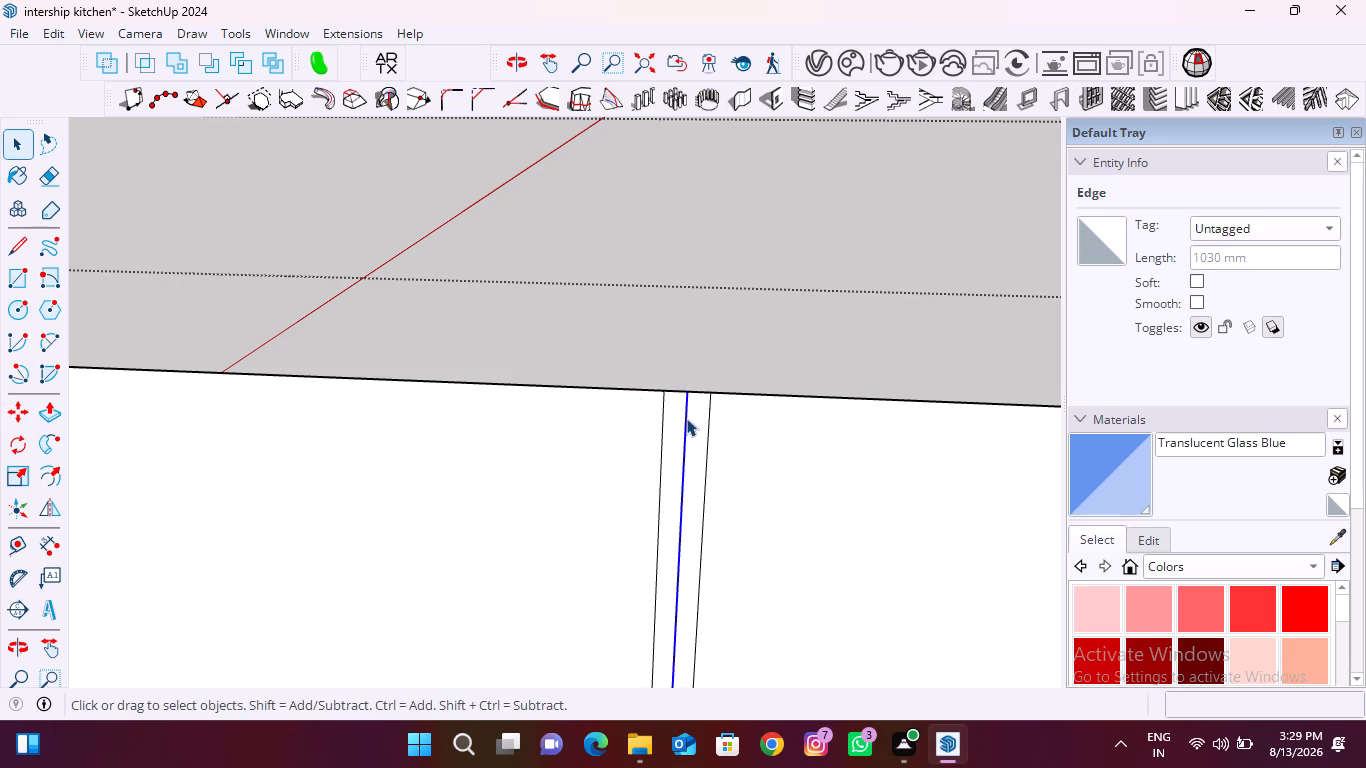
{"action": "key", "text": "Delete"}
{"action": "left_click", "coordinate": [694, 388]}
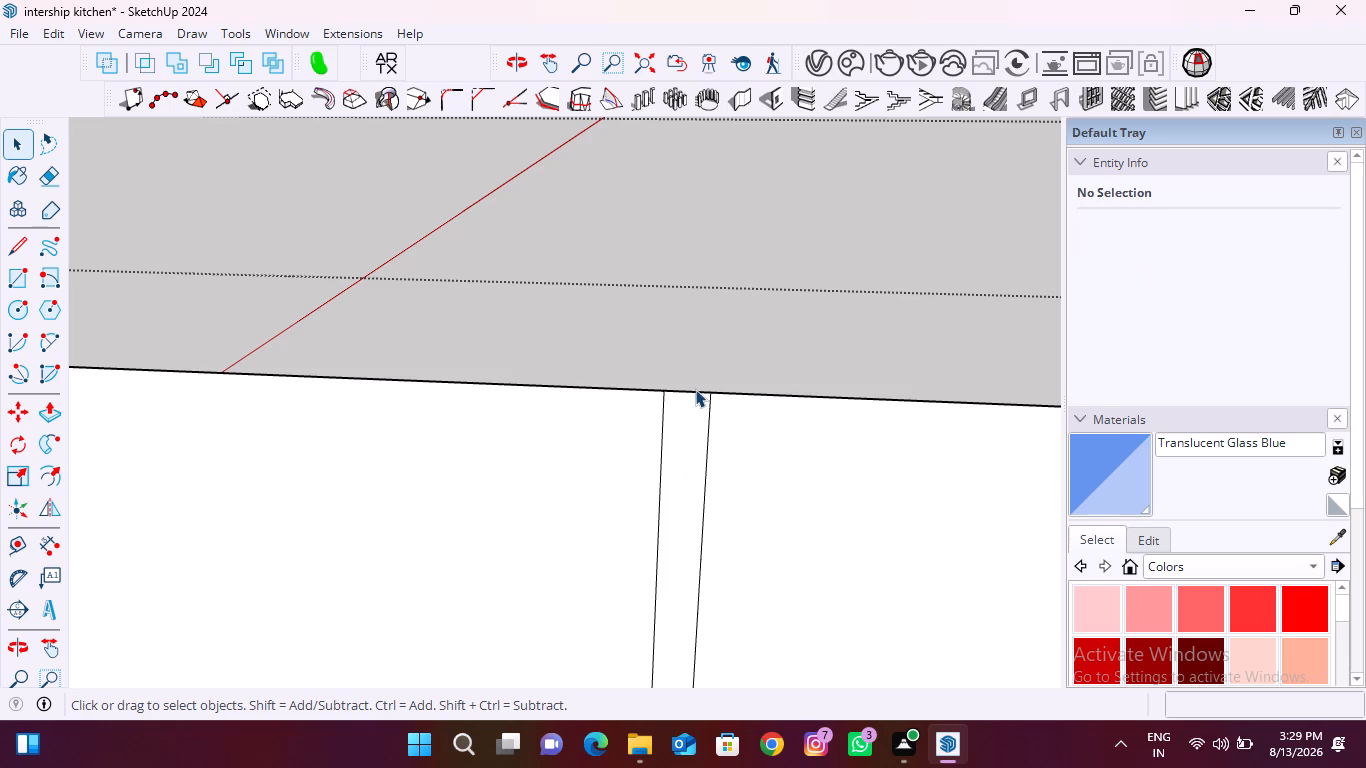
{"action": "left_click", "coordinate": [695, 389]}
{"action": "key", "text": "Delete"}
{"action": "scroll", "coordinate": [684, 355], "scroll_direction": "down", "scroll_amount": 20}
{"action": "scroll", "coordinate": [684, 355], "scroll_direction": "down", "scroll_amount": 1}
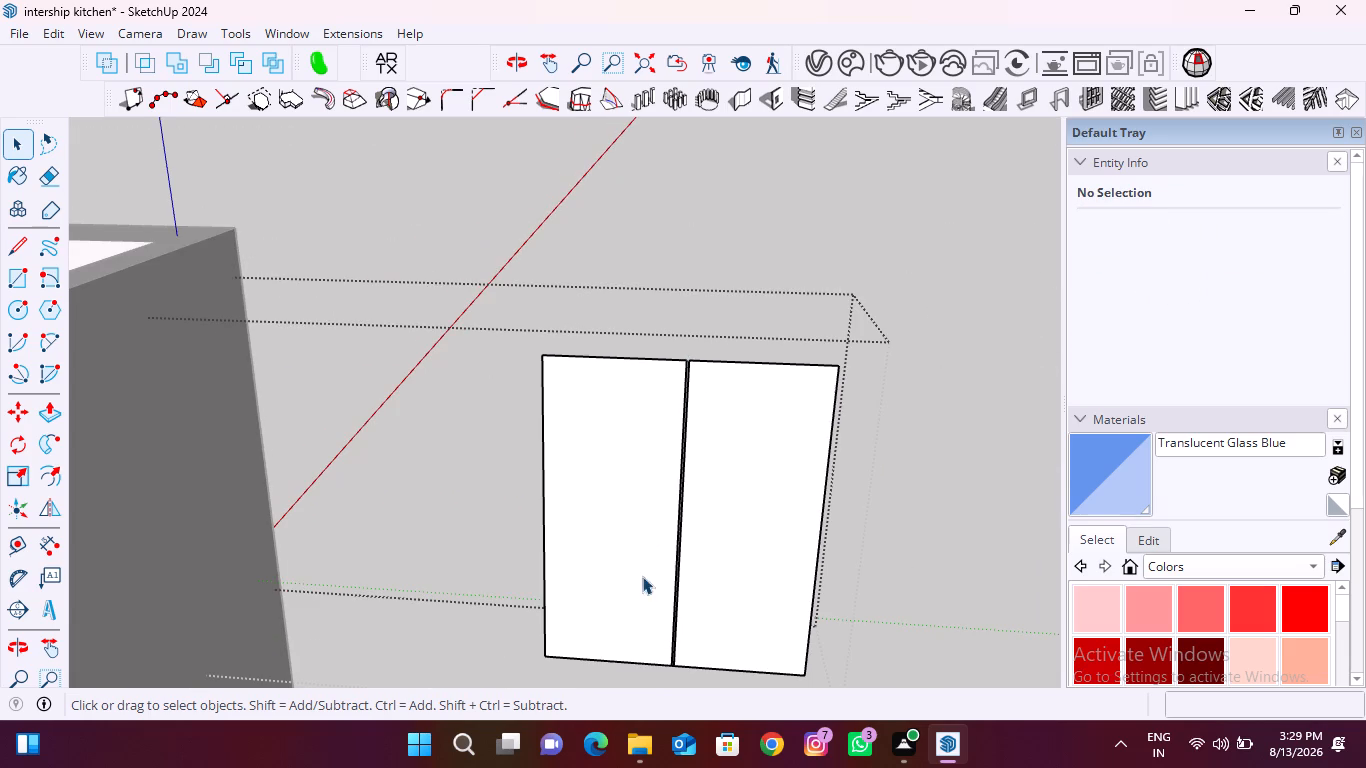
{"action": "scroll", "coordinate": [663, 676], "scroll_direction": "up", "scroll_amount": 20}
{"action": "scroll", "coordinate": [663, 676], "scroll_direction": "up", "scroll_amount": 2}
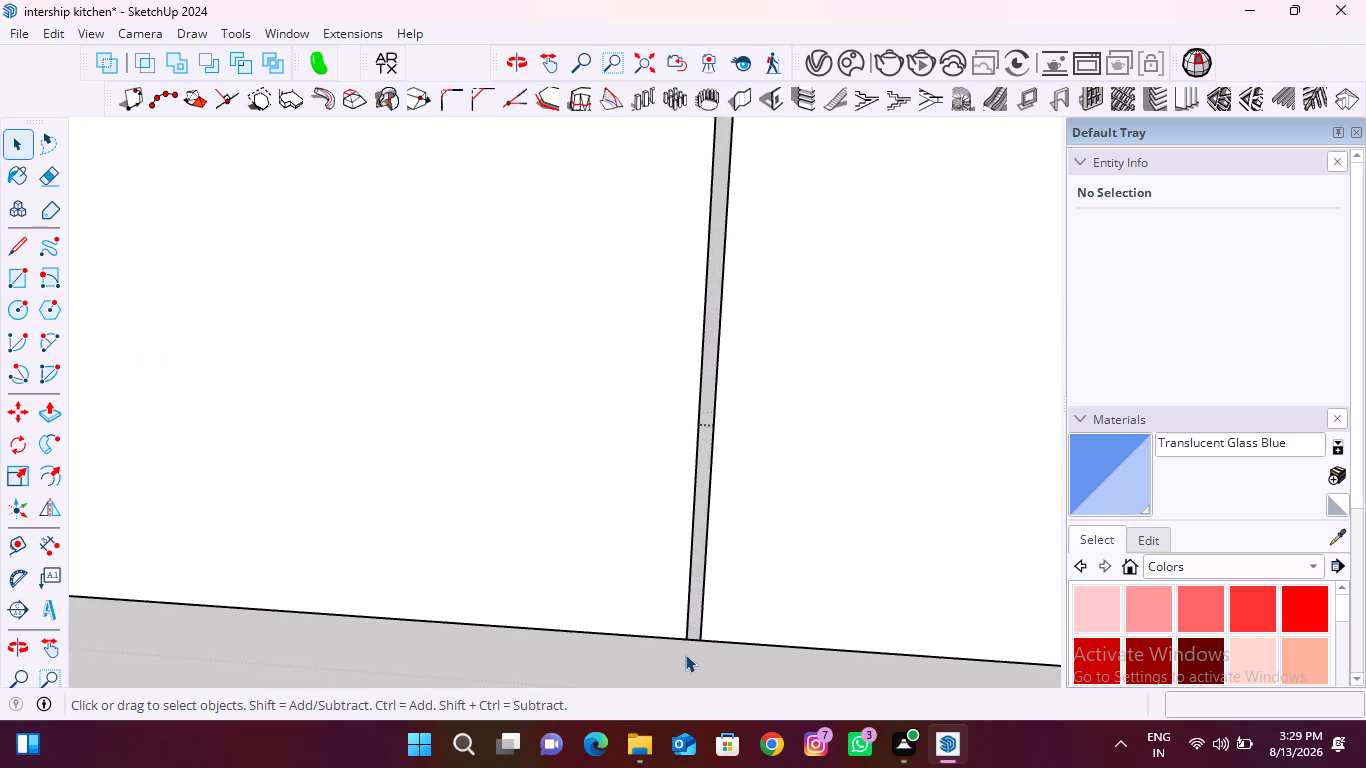
{"action": "scroll", "coordinate": [685, 654], "scroll_direction": "up", "scroll_amount": 2}
{"action": "left_click", "coordinate": [696, 635]}
{"action": "key", "text": "Delete"}
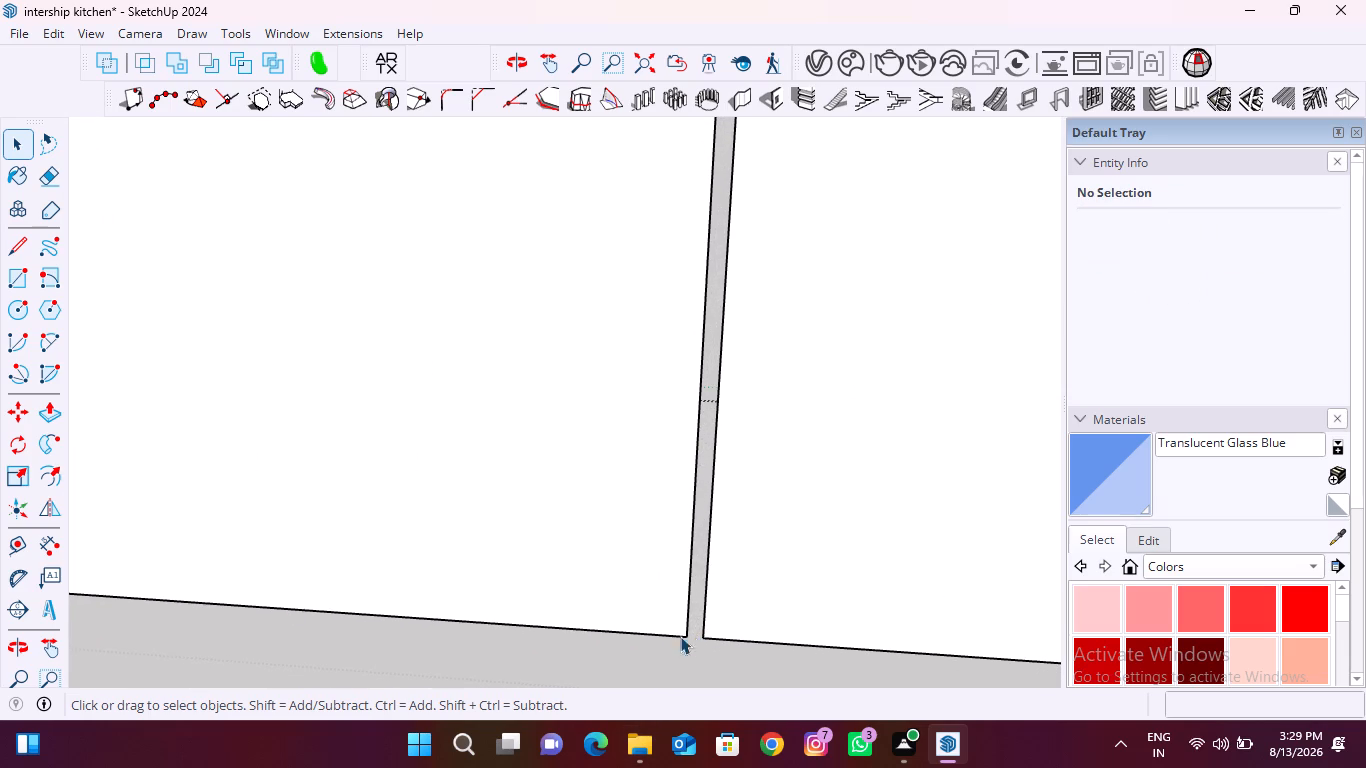
Offset the outline of each of the two door faces 25 mm inward.
{"action": "left_click", "coordinate": [52, 486]}
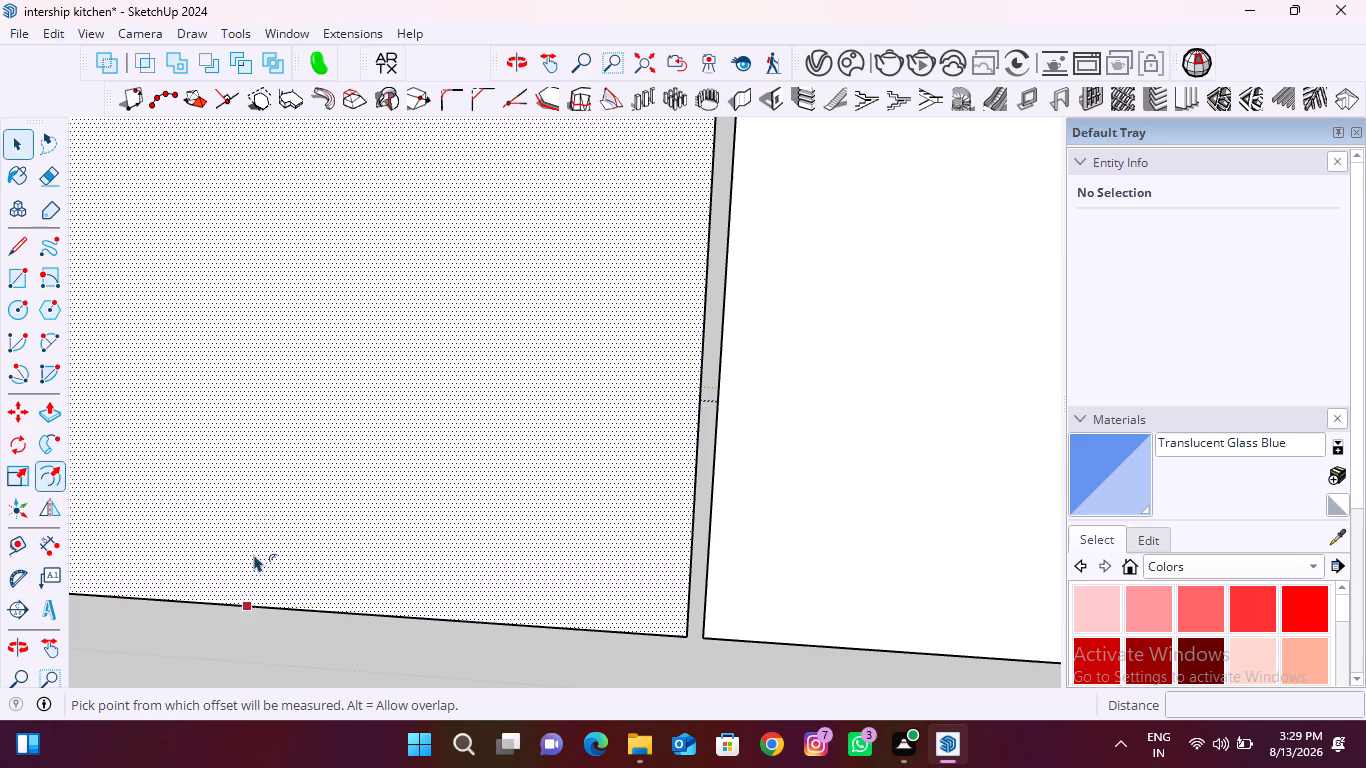
{"action": "left_click", "coordinate": [303, 594]}
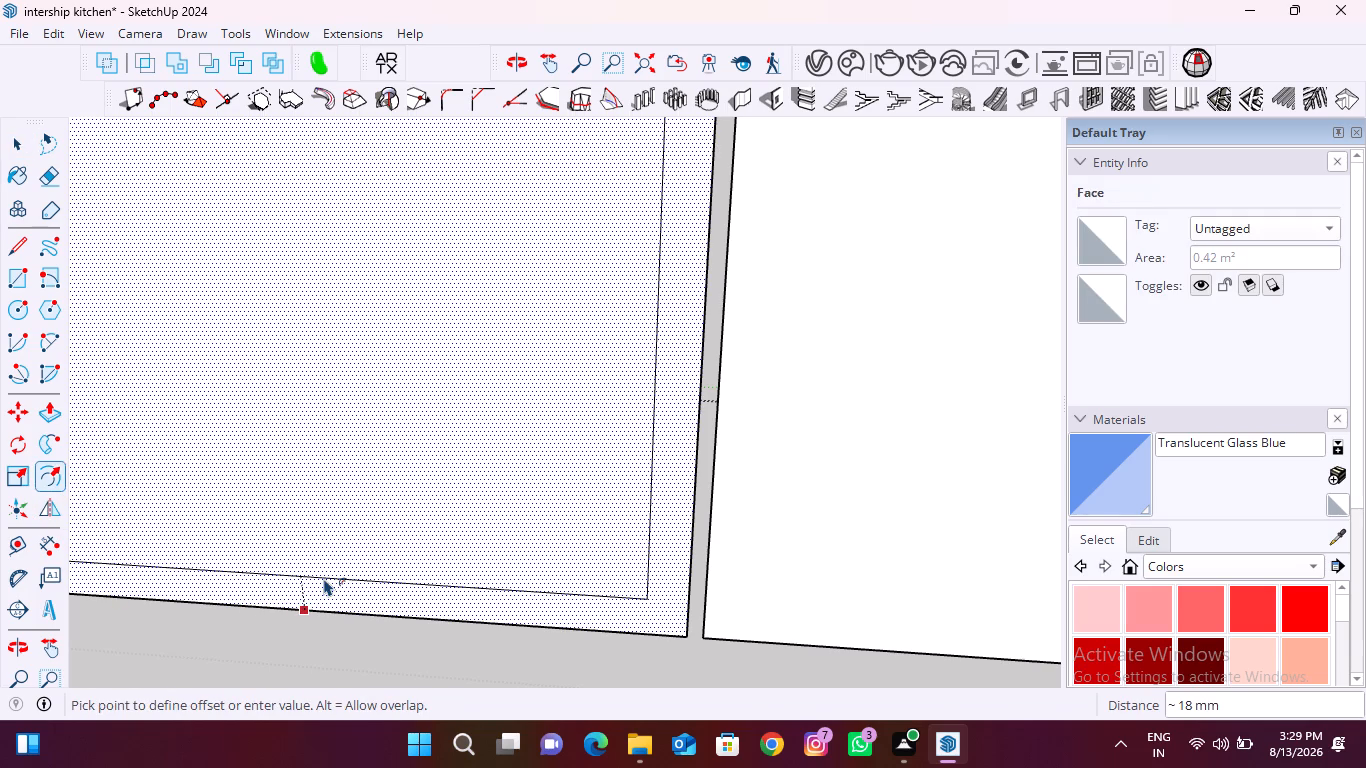
{"action": "type", "text": "25"}
{"action": "key", "text": "Return"}
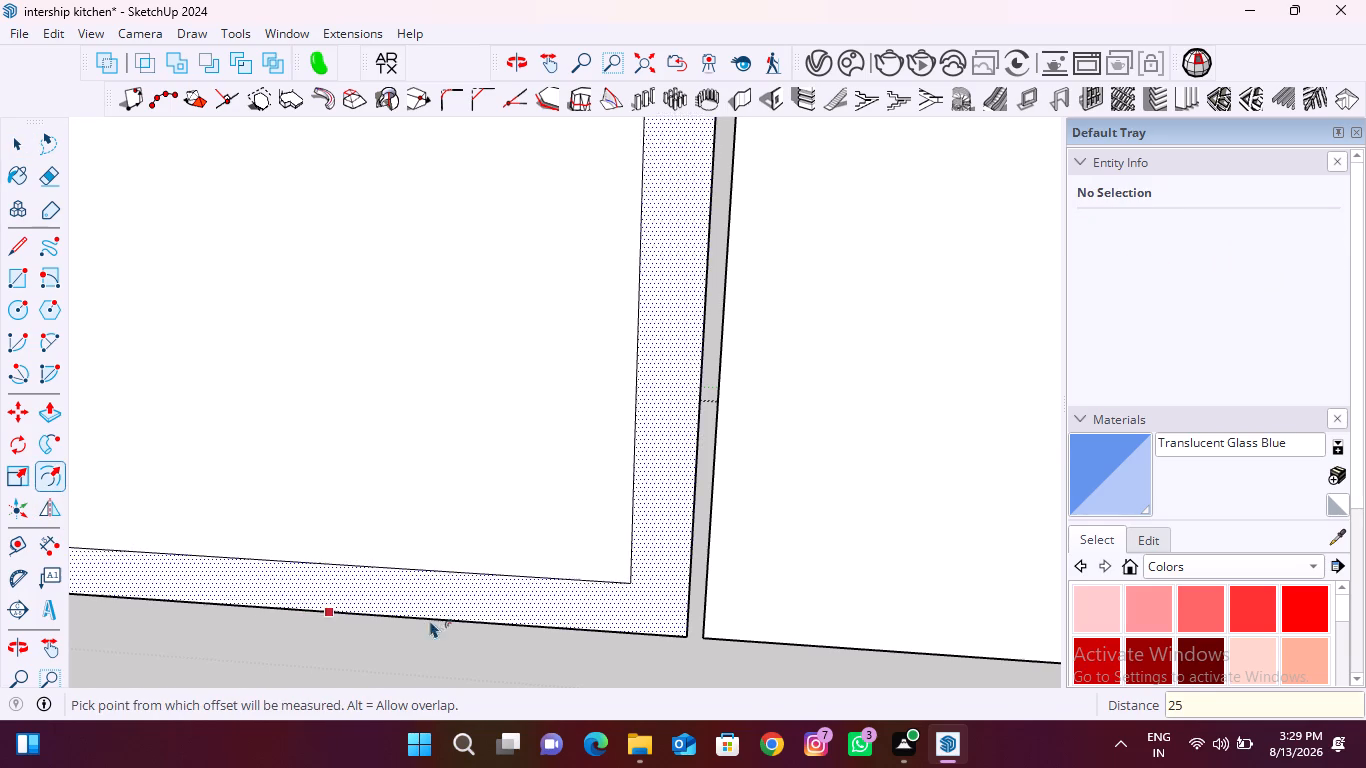
{"action": "left_click", "coordinate": [755, 637]}
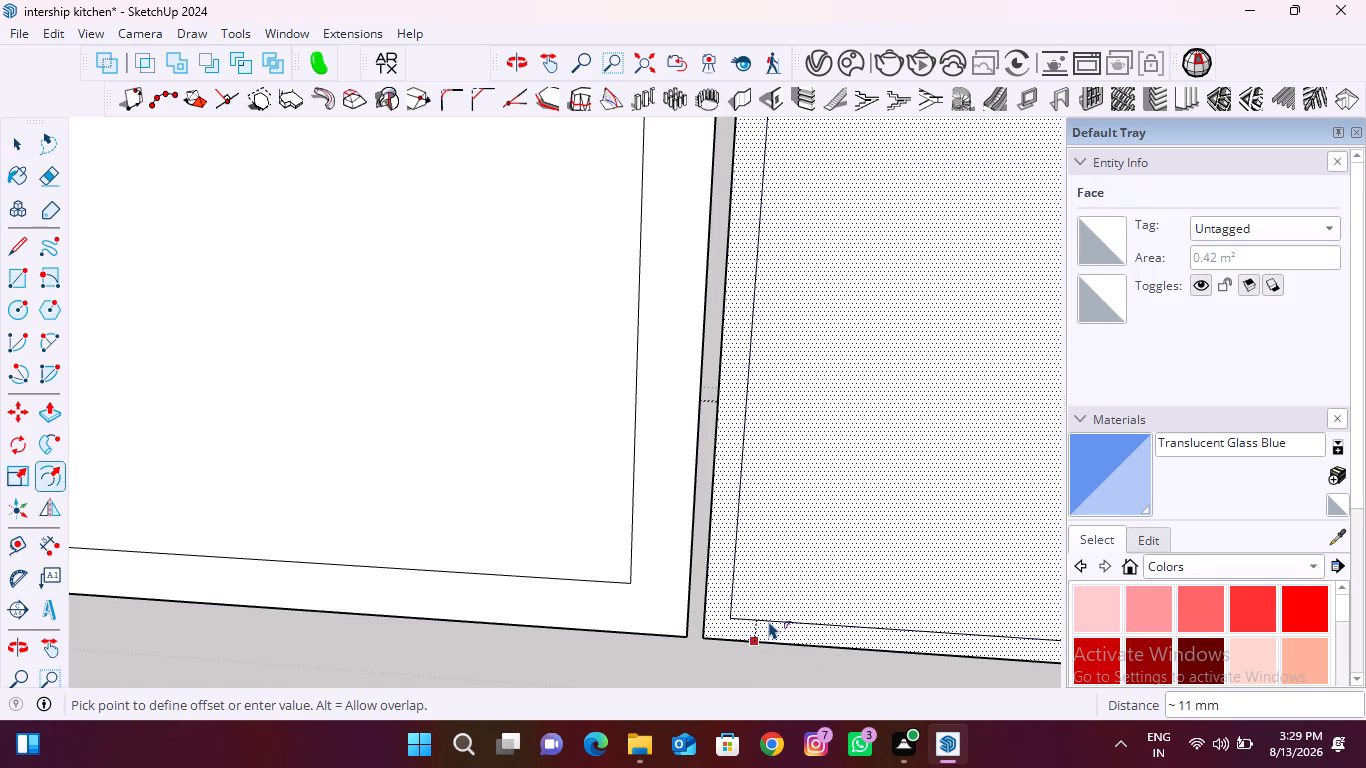
{"action": "type", "text": "25"}
{"action": "key", "text": "Return"}
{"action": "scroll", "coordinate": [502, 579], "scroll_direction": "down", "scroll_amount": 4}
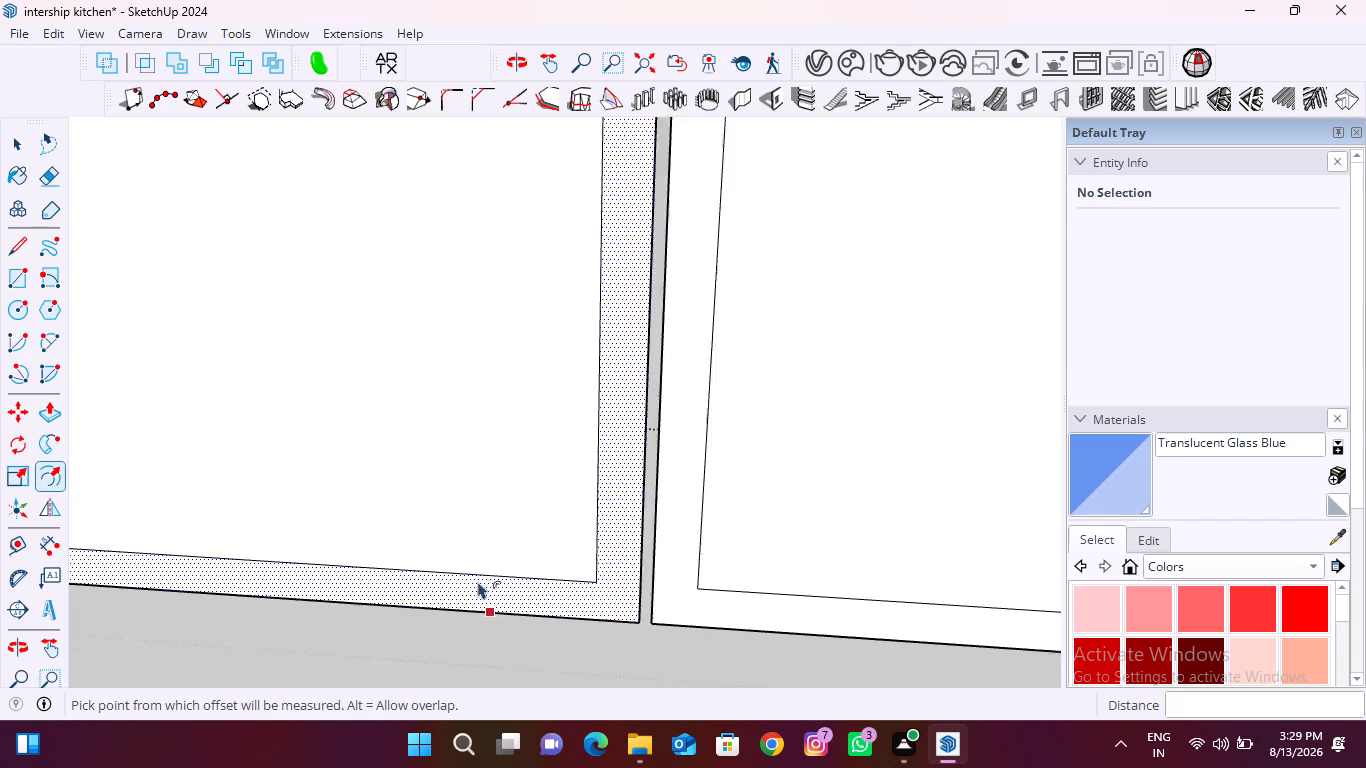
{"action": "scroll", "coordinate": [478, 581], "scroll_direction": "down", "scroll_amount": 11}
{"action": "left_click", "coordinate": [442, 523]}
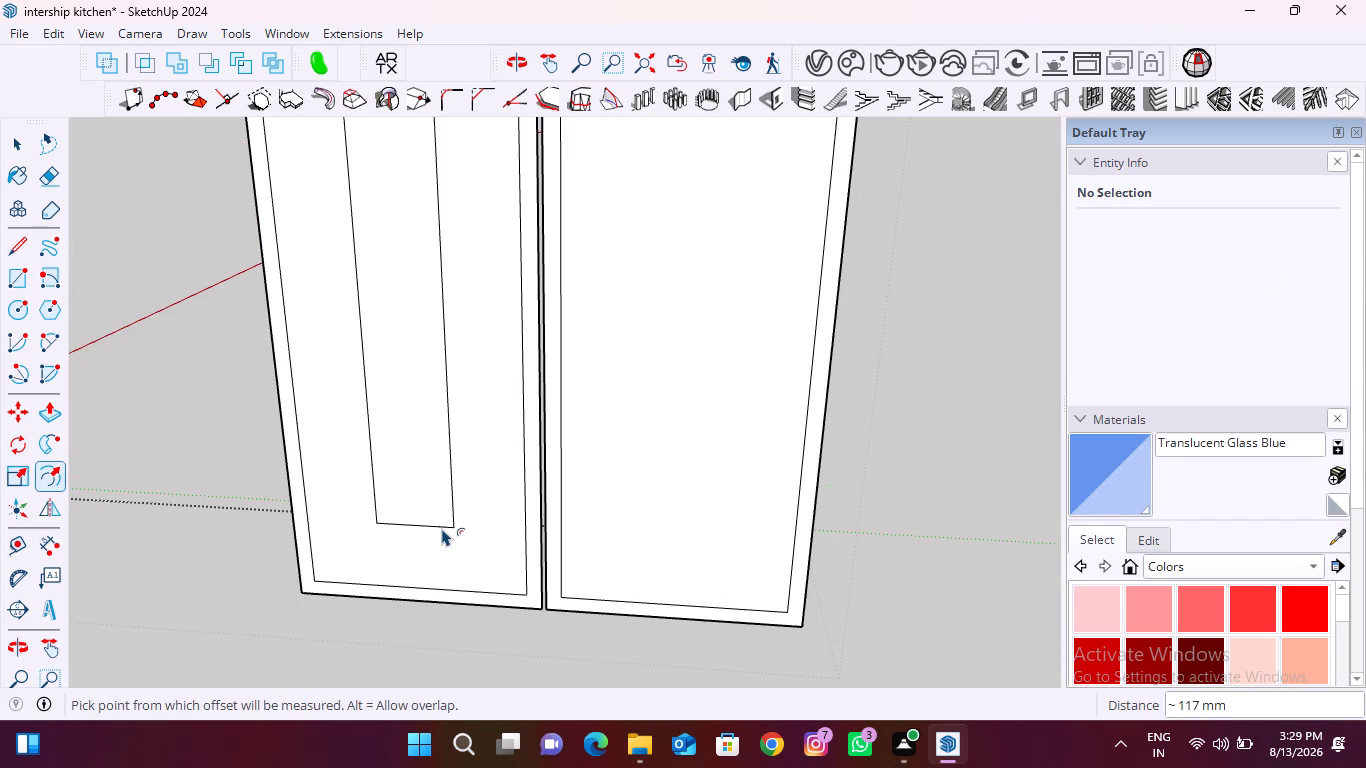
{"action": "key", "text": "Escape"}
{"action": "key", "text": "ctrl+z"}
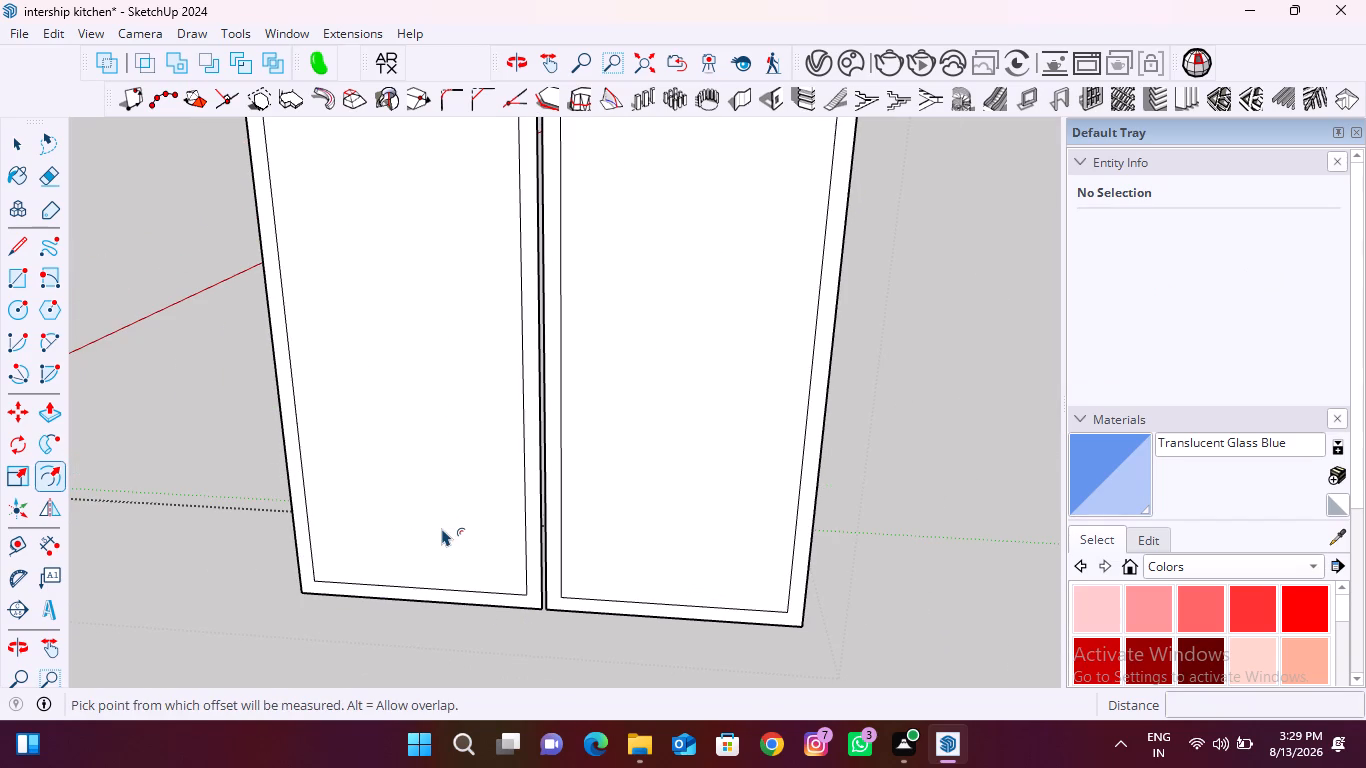
Delete the inner face of each door, leaving only the two 25 mm wide frames.
{"action": "key", "text": "space"}
{"action": "left_click", "coordinate": [442, 528]}
{"action": "key", "text": "Delete"}
{"action": "left_click", "coordinate": [629, 495]}
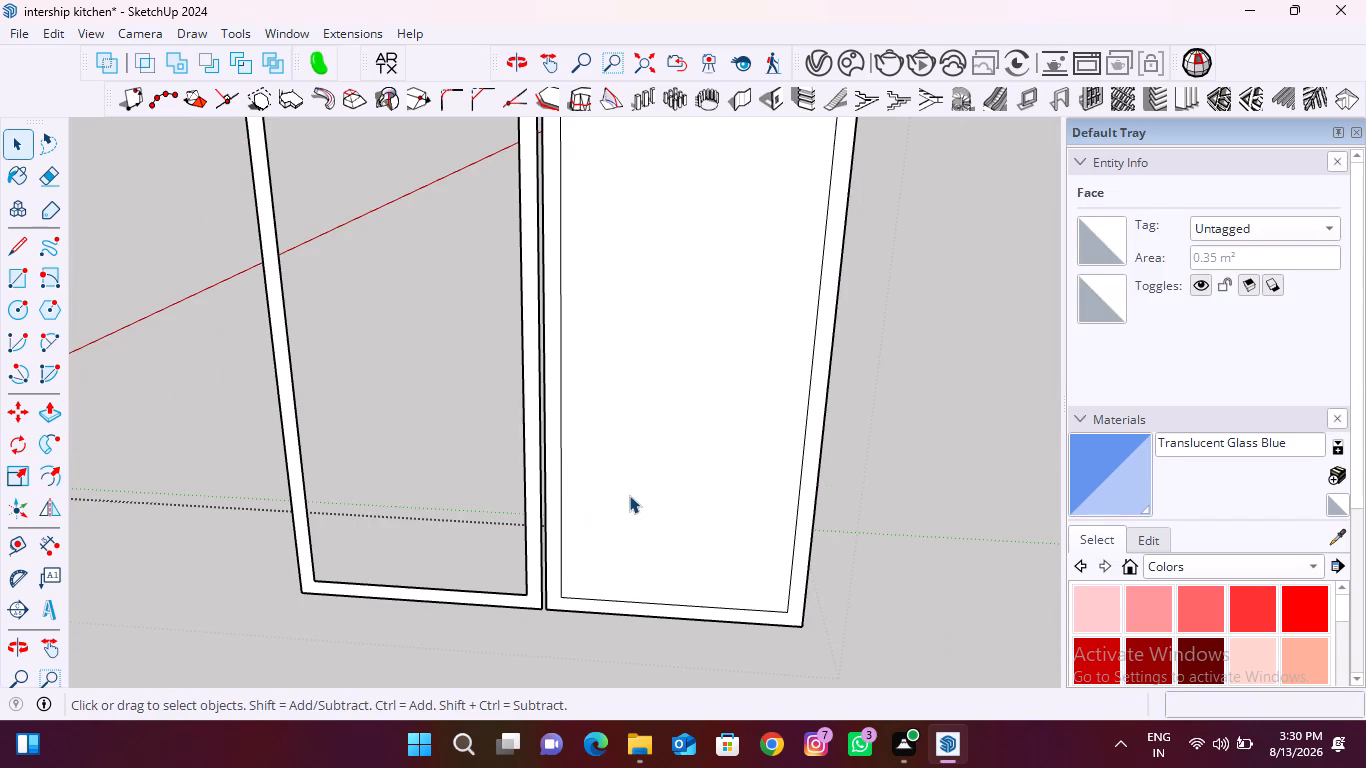
{"action": "key", "text": "Delete"}
Push/Pull both door frames 20 mm thick from their rear faces.
{"action": "key", "text": "p"}
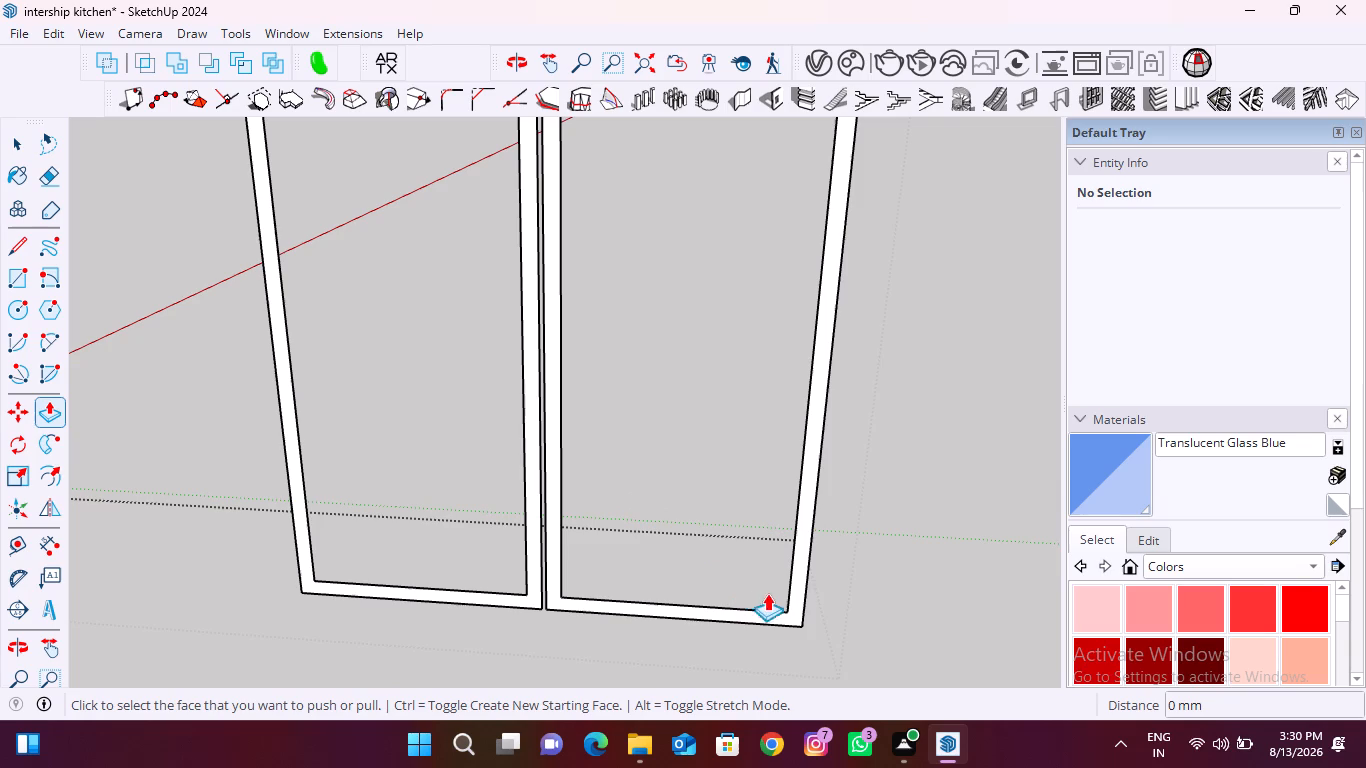
{"action": "middle_click_drag", "start_coordinate": [790, 583], "coordinate": [114, 590]}
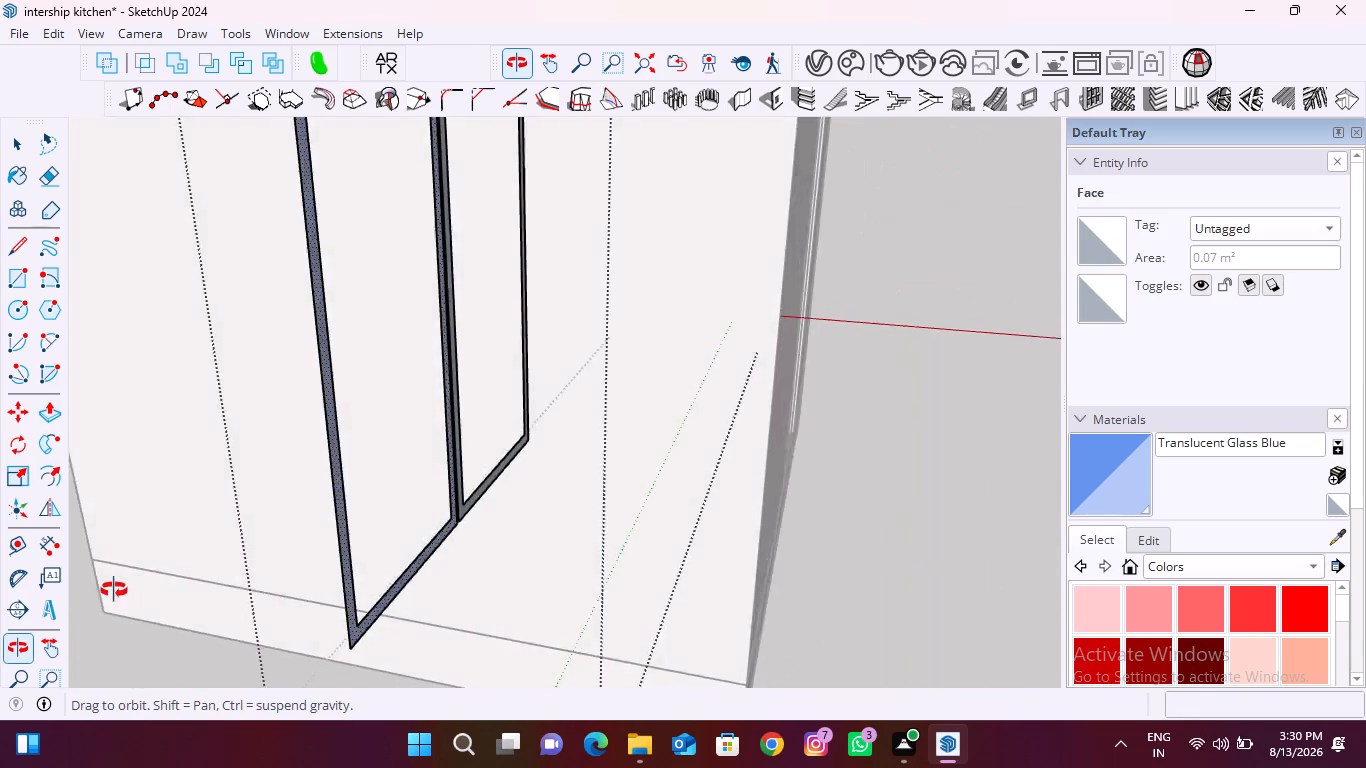
{"action": "middle_click_drag", "start_coordinate": [114, 590], "coordinate": [95, 589]}
{"action": "scroll", "coordinate": [334, 597], "scroll_direction": "up", "scroll_amount": 8}
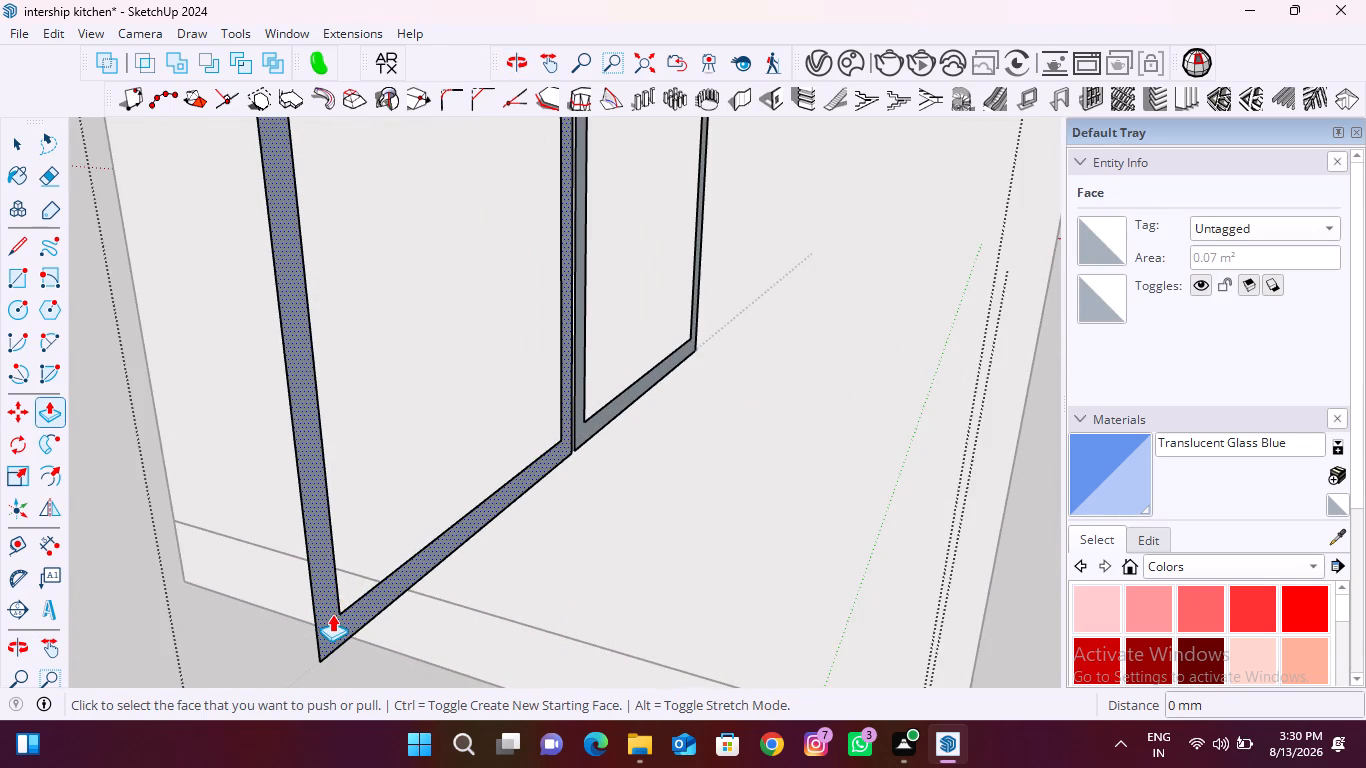
{"action": "left_click", "coordinate": [332, 614]}
{"action": "type", "text": "20"}
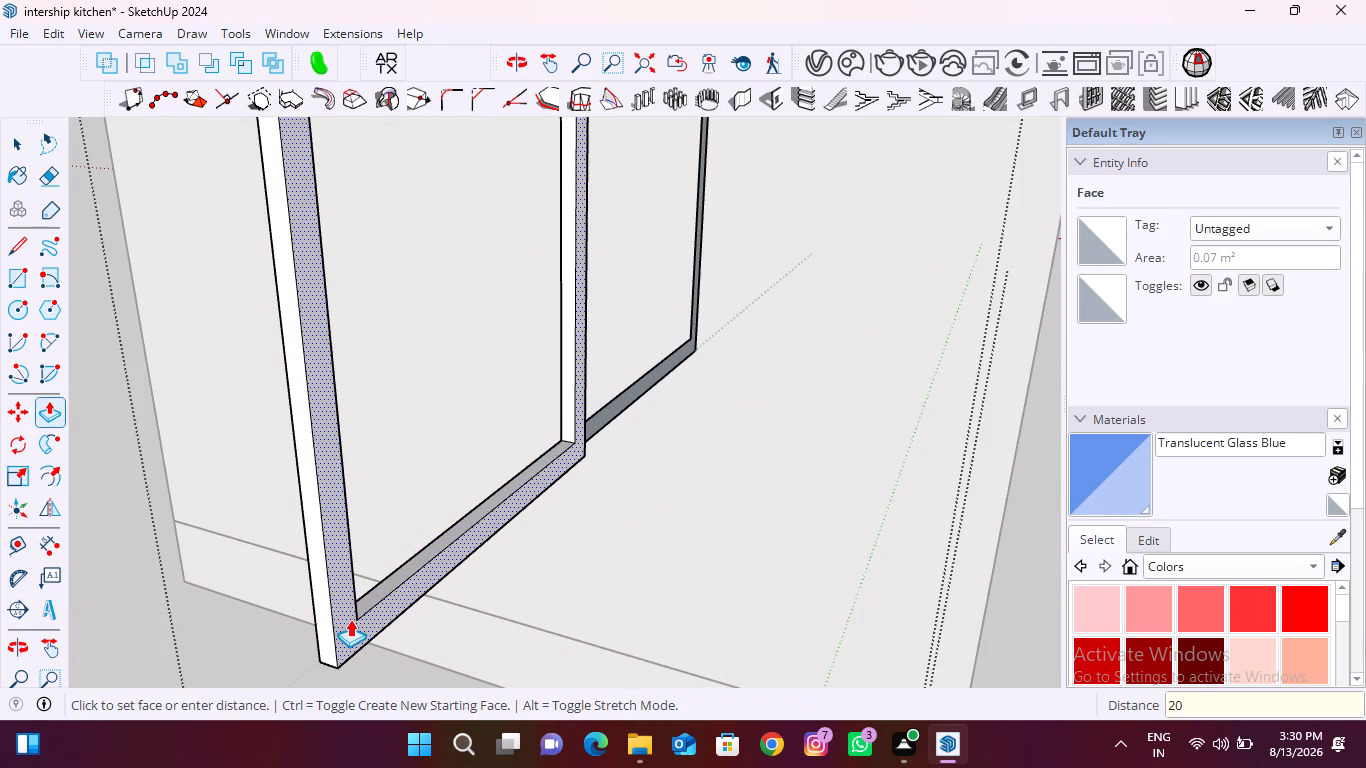
{"action": "key", "text": "Return"}
{"action": "scroll", "coordinate": [690, 365], "scroll_direction": "up", "scroll_amount": 6}
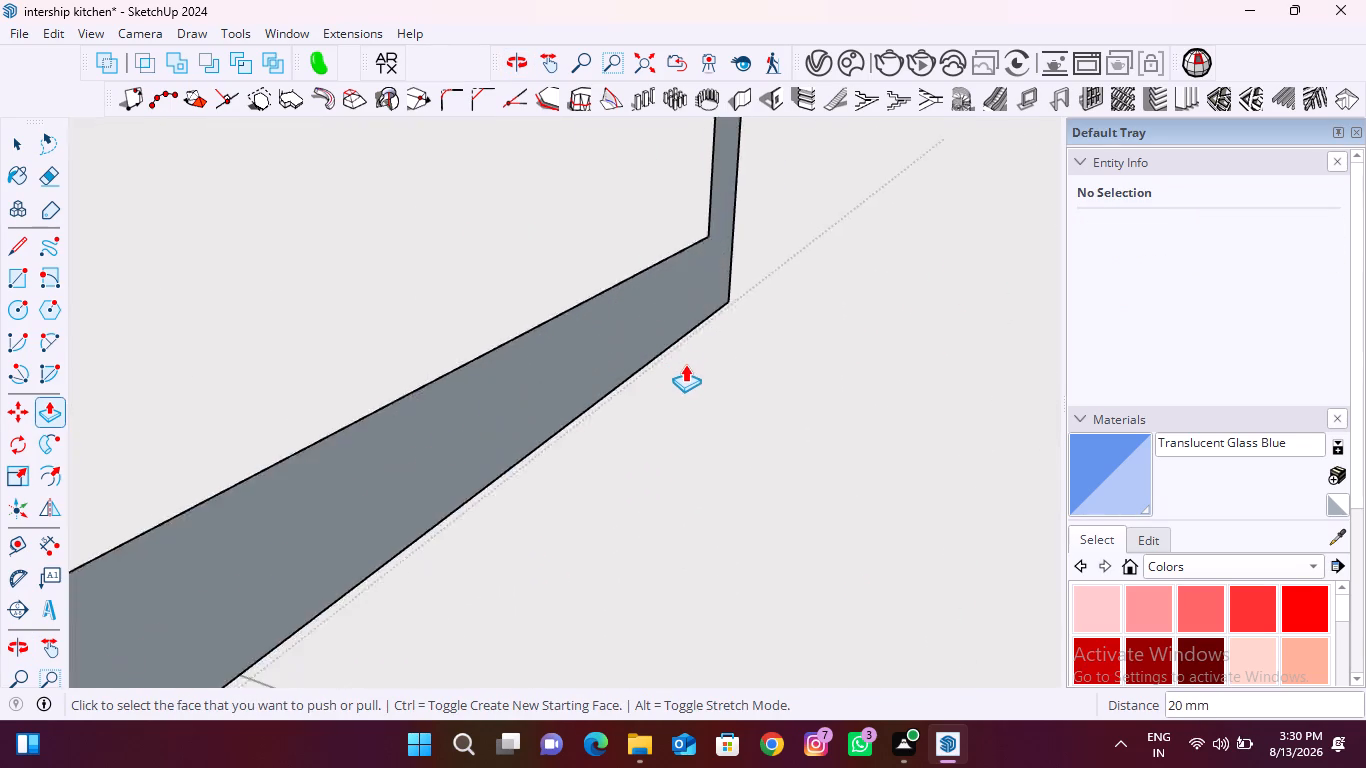
{"action": "scroll", "coordinate": [685, 364], "scroll_direction": "up", "scroll_amount": 2}
{"action": "scroll", "coordinate": [683, 362], "scroll_direction": "down", "scroll_amount": 3}
{"action": "double_click", "coordinate": [594, 332]}
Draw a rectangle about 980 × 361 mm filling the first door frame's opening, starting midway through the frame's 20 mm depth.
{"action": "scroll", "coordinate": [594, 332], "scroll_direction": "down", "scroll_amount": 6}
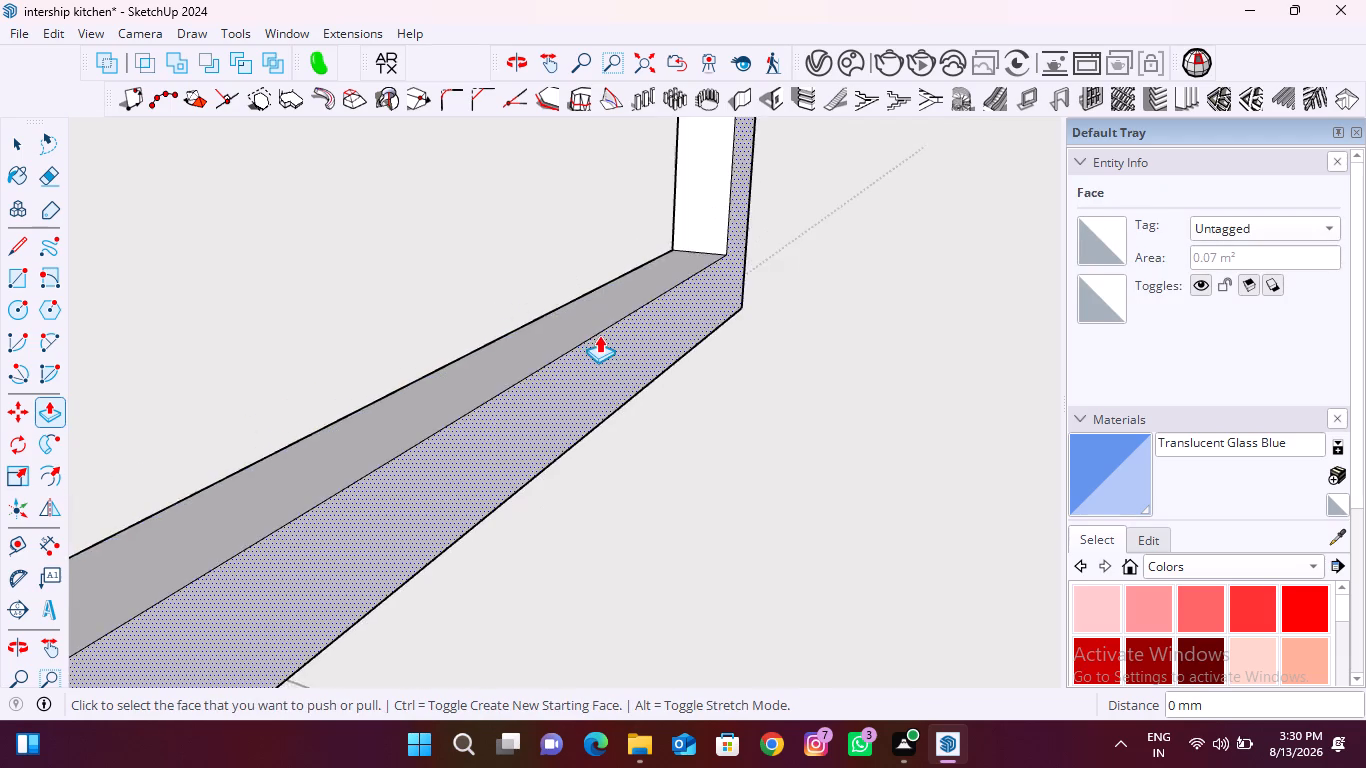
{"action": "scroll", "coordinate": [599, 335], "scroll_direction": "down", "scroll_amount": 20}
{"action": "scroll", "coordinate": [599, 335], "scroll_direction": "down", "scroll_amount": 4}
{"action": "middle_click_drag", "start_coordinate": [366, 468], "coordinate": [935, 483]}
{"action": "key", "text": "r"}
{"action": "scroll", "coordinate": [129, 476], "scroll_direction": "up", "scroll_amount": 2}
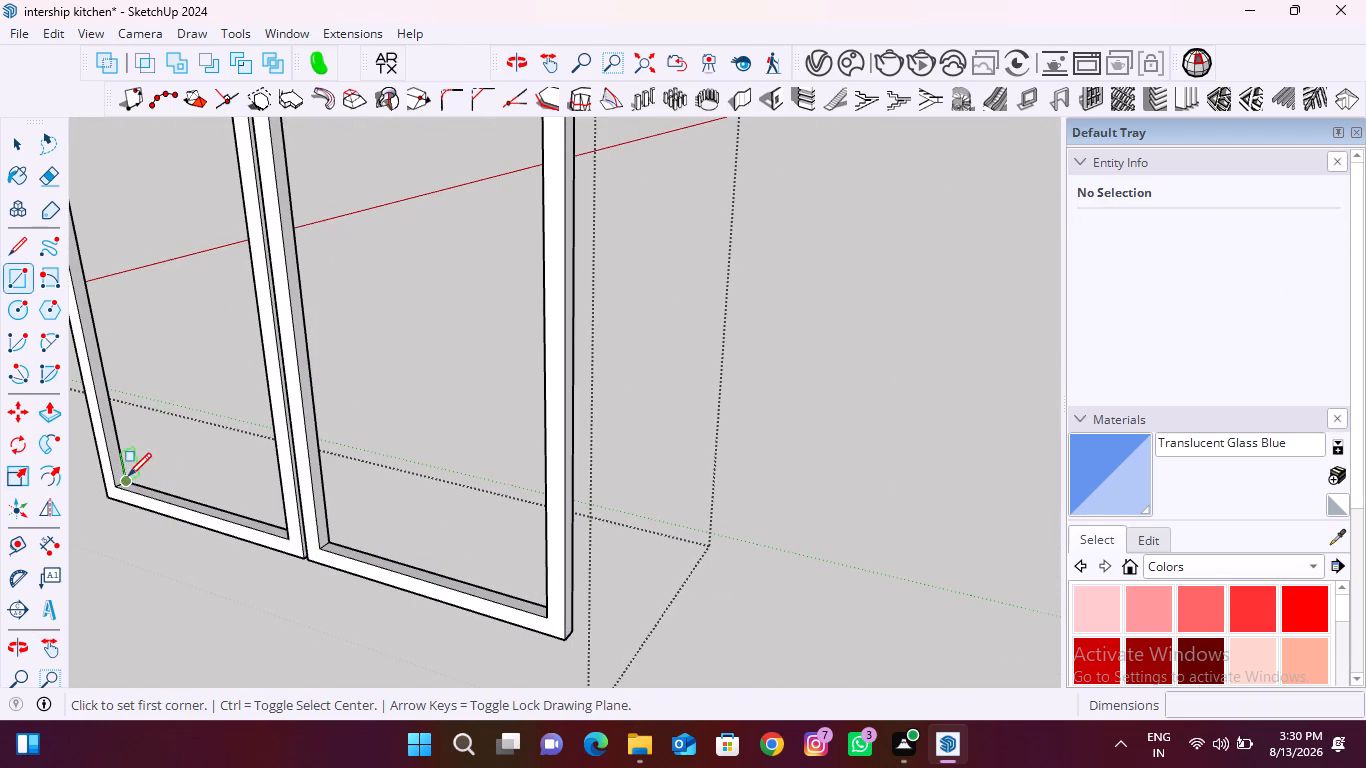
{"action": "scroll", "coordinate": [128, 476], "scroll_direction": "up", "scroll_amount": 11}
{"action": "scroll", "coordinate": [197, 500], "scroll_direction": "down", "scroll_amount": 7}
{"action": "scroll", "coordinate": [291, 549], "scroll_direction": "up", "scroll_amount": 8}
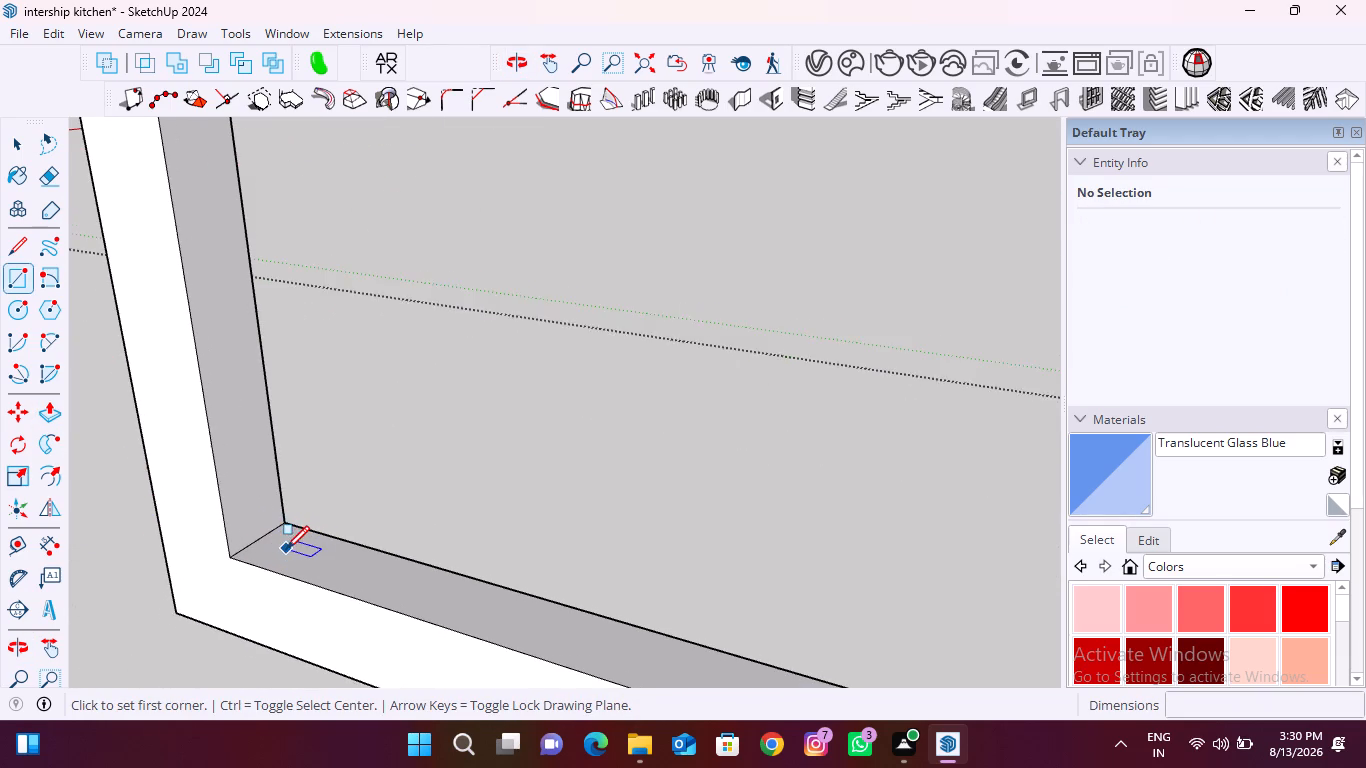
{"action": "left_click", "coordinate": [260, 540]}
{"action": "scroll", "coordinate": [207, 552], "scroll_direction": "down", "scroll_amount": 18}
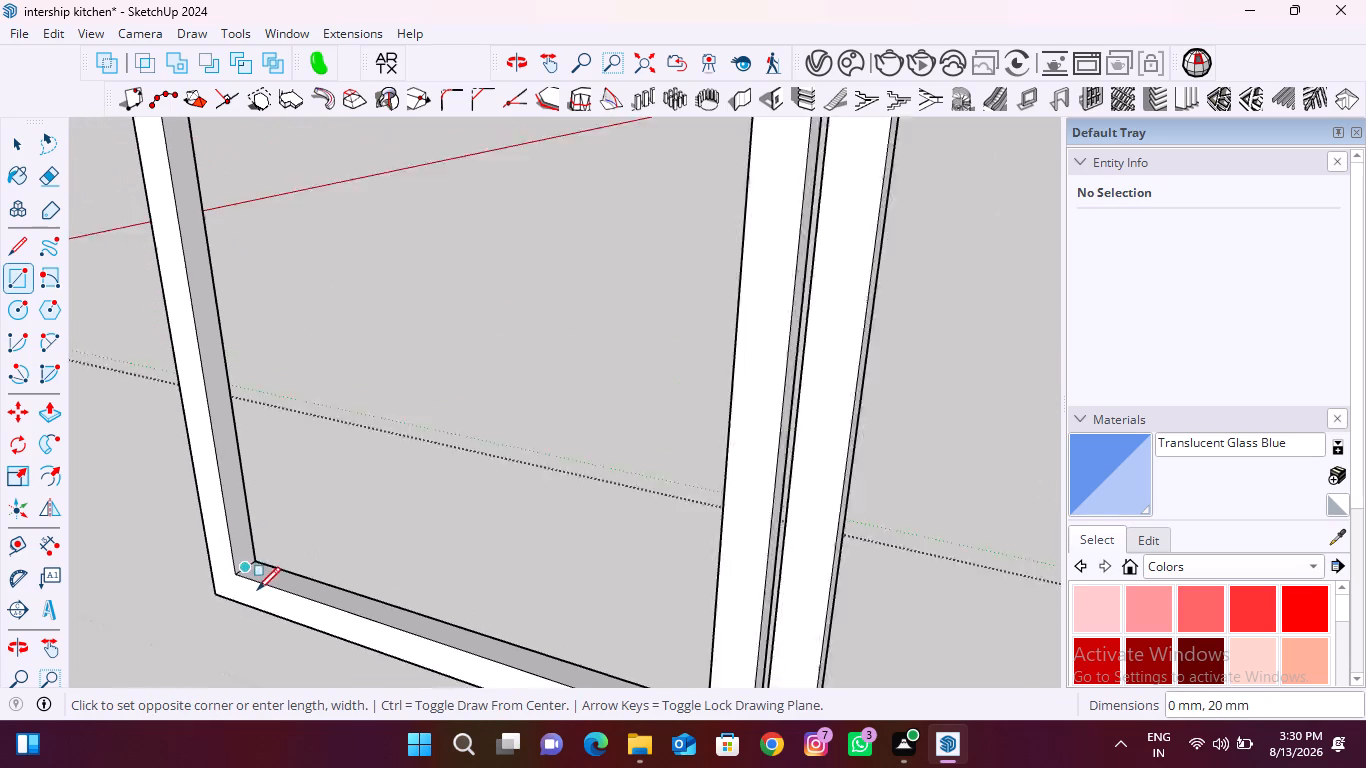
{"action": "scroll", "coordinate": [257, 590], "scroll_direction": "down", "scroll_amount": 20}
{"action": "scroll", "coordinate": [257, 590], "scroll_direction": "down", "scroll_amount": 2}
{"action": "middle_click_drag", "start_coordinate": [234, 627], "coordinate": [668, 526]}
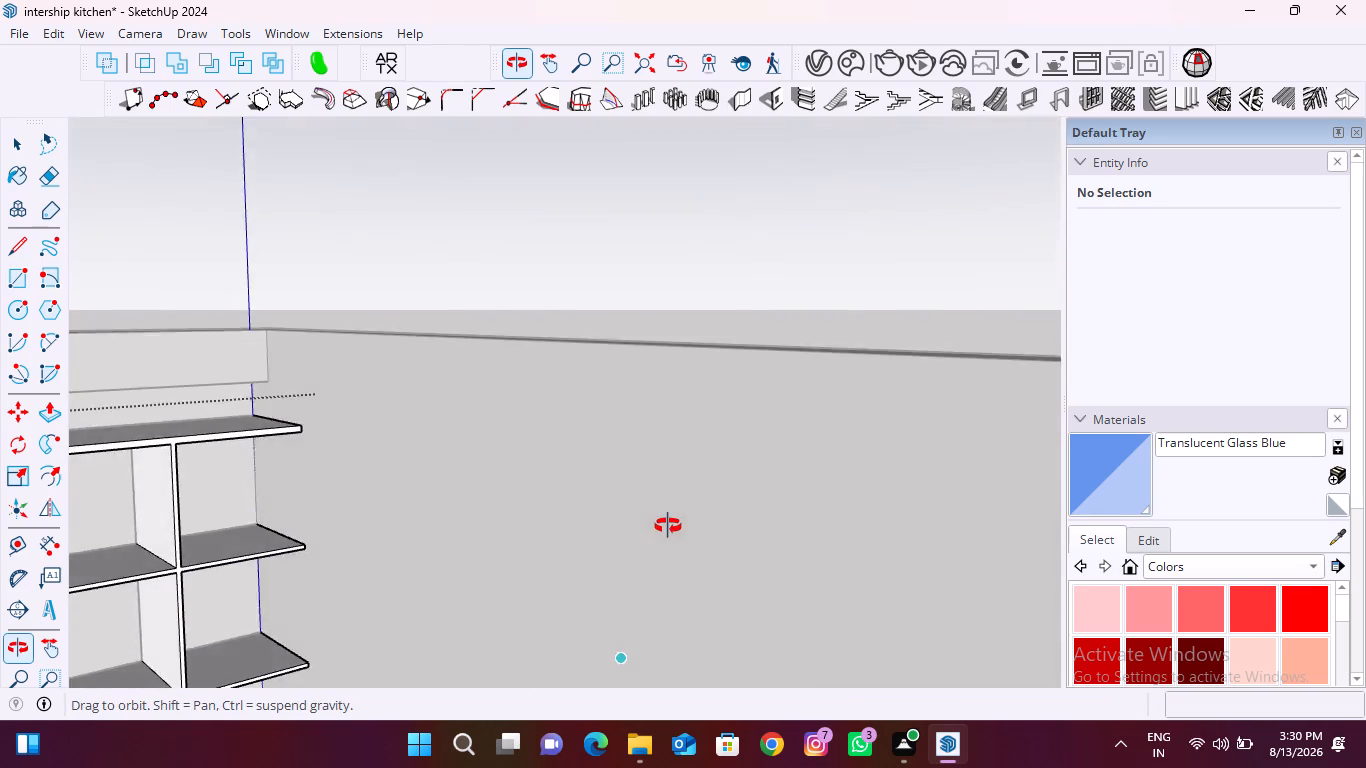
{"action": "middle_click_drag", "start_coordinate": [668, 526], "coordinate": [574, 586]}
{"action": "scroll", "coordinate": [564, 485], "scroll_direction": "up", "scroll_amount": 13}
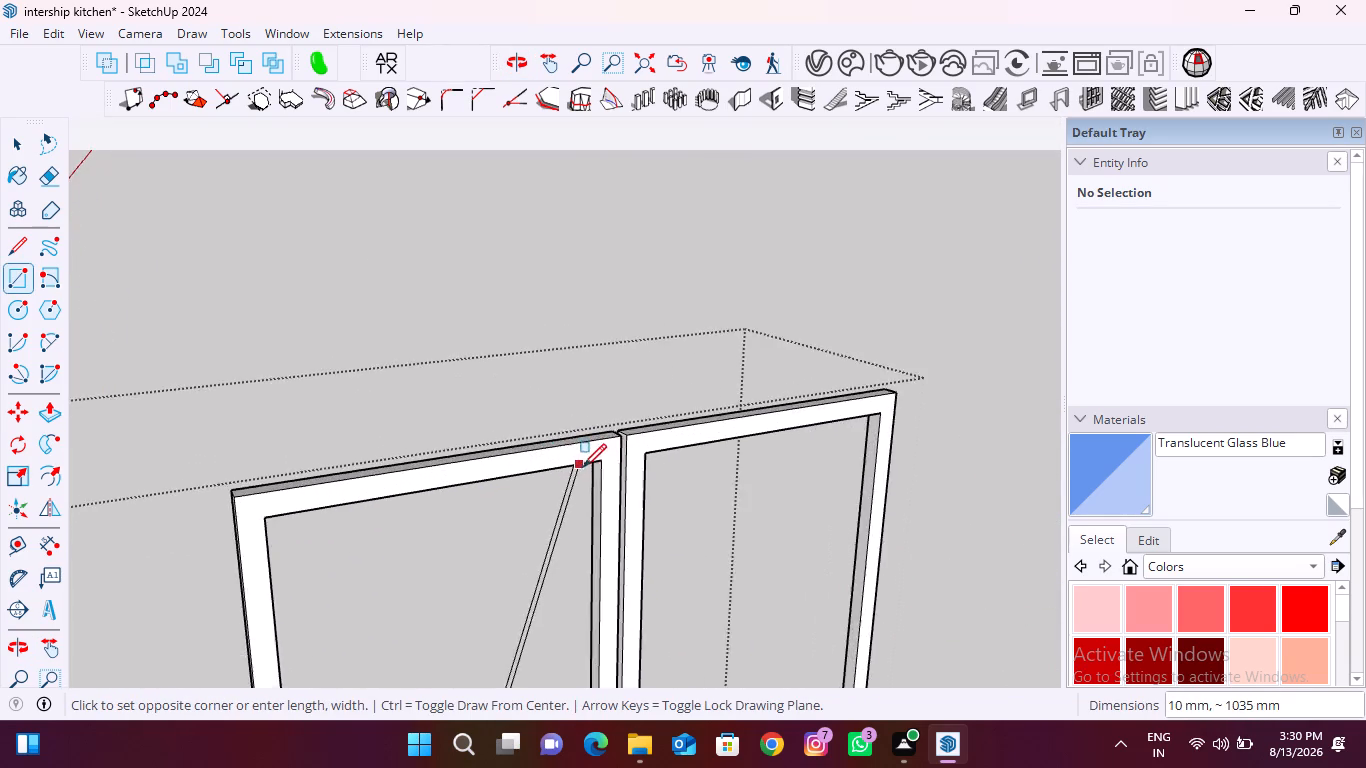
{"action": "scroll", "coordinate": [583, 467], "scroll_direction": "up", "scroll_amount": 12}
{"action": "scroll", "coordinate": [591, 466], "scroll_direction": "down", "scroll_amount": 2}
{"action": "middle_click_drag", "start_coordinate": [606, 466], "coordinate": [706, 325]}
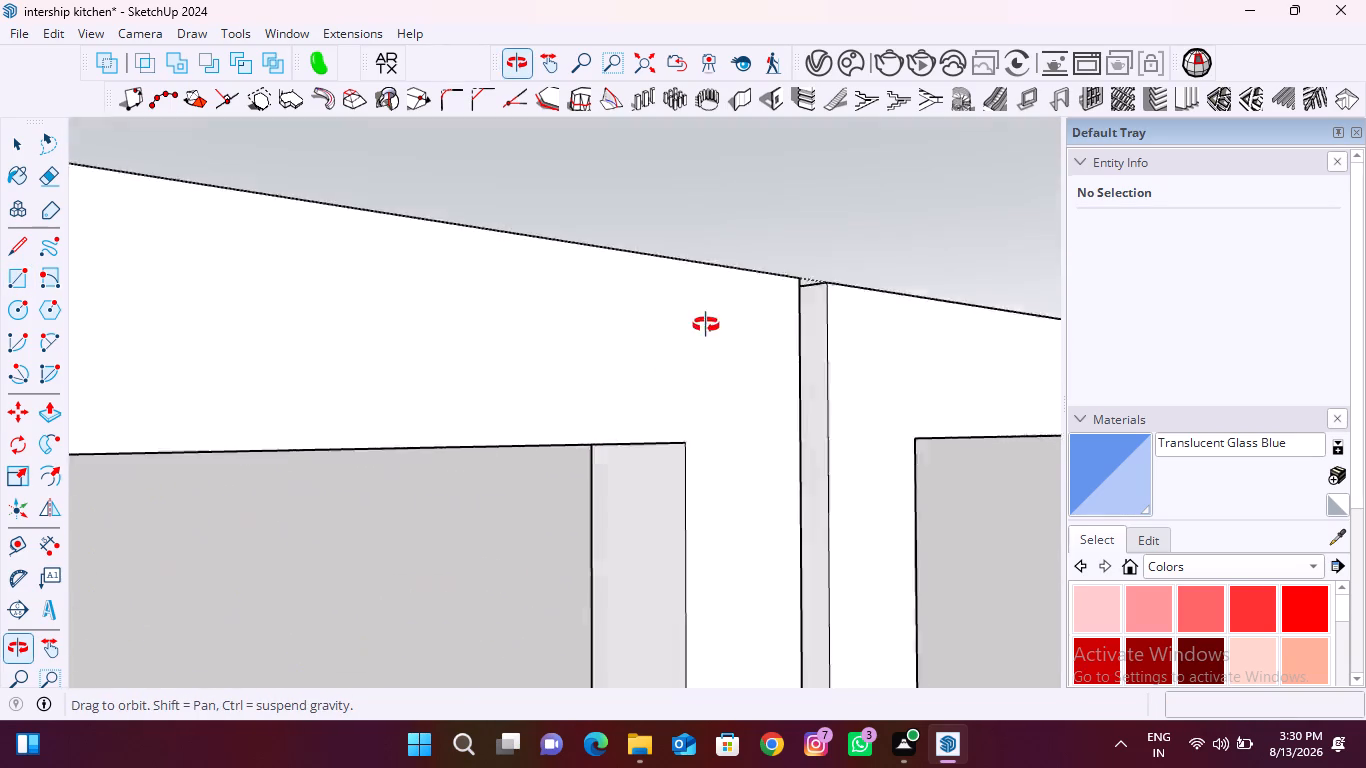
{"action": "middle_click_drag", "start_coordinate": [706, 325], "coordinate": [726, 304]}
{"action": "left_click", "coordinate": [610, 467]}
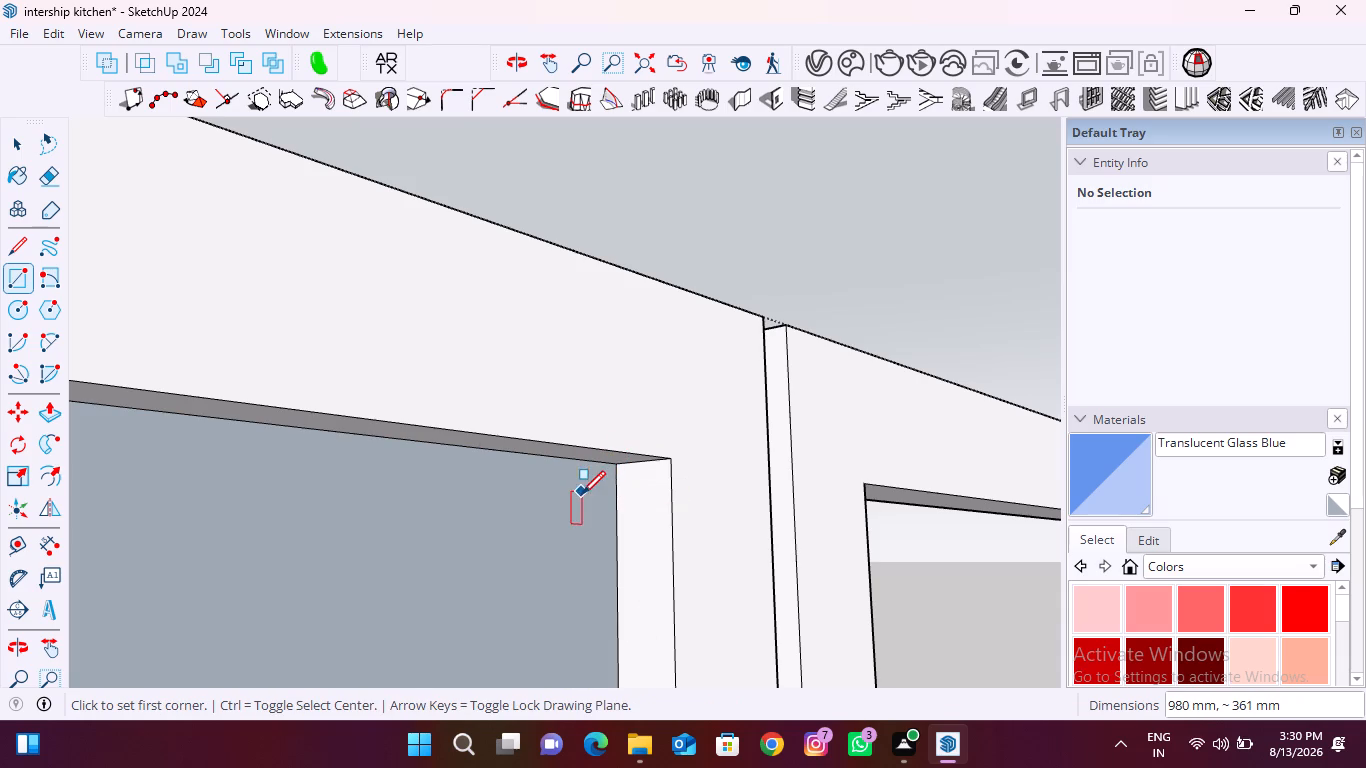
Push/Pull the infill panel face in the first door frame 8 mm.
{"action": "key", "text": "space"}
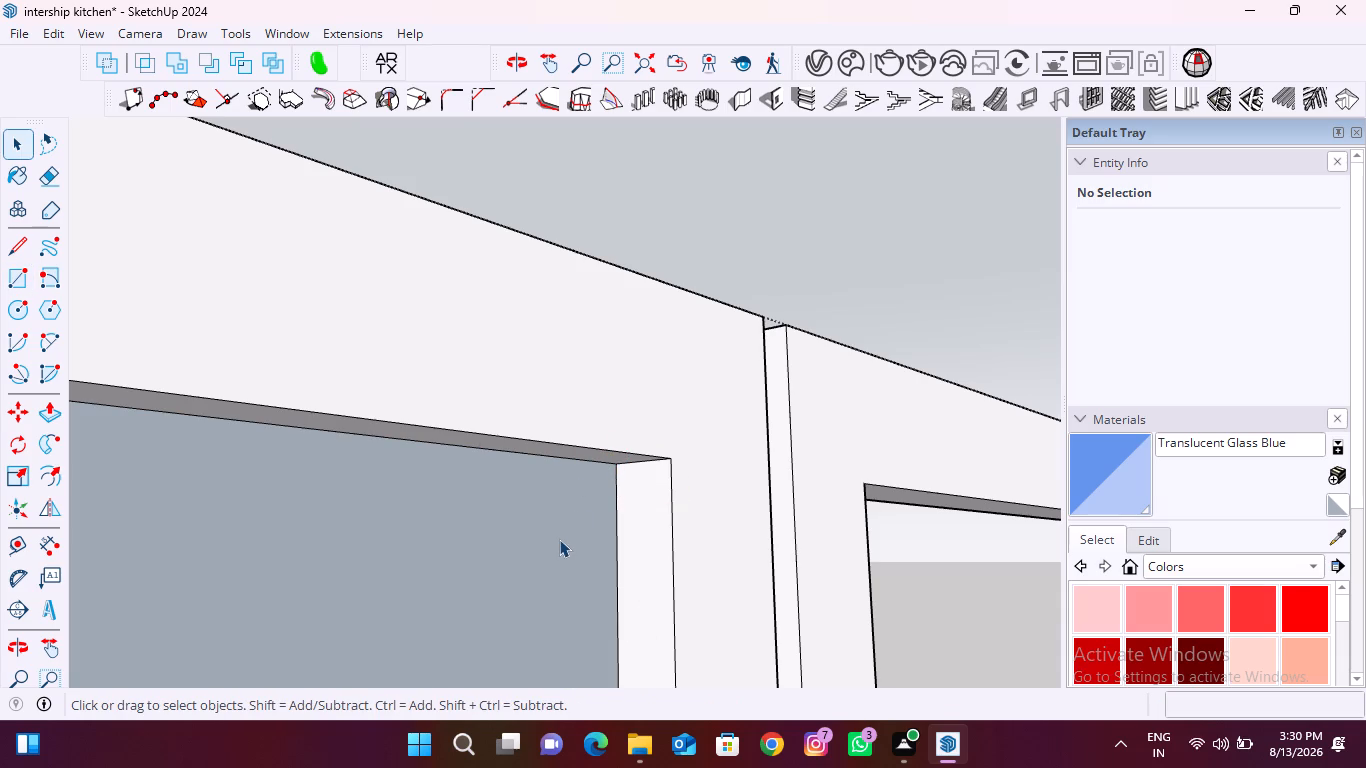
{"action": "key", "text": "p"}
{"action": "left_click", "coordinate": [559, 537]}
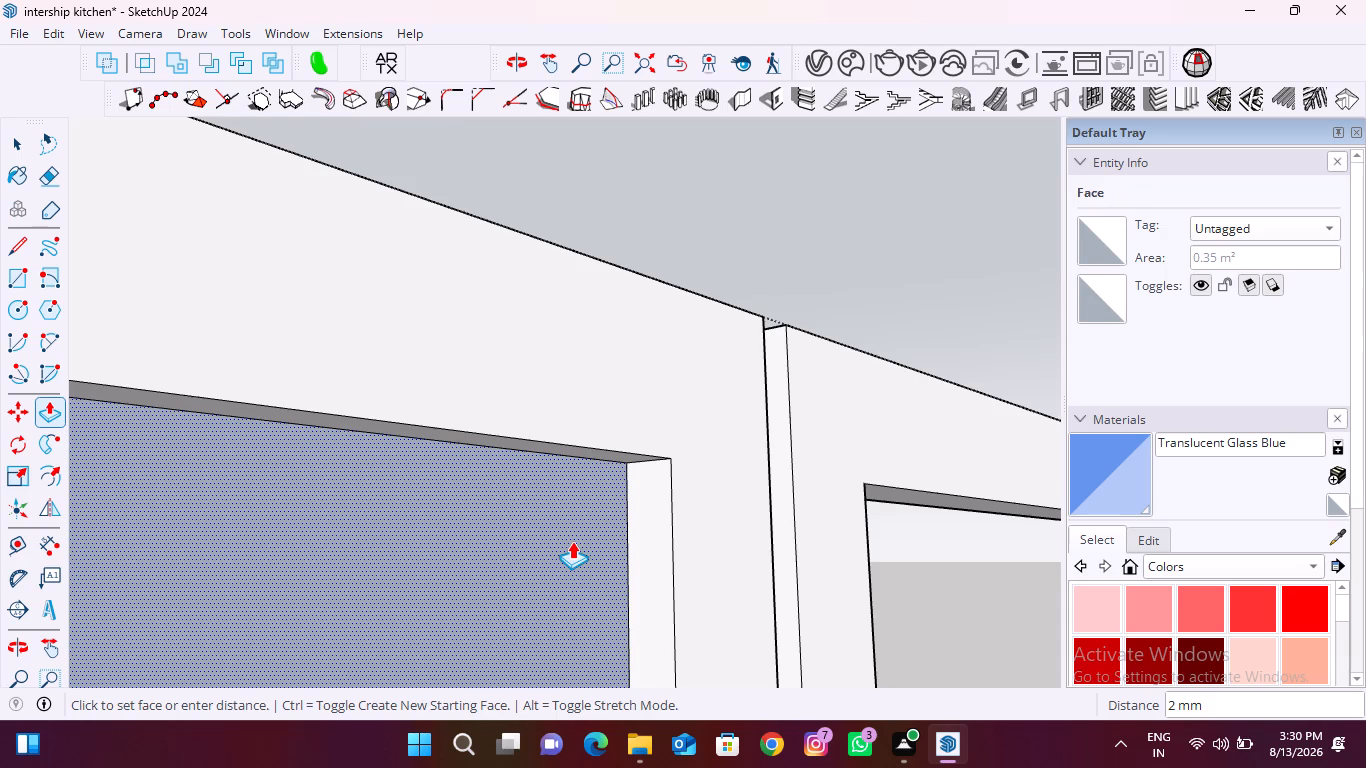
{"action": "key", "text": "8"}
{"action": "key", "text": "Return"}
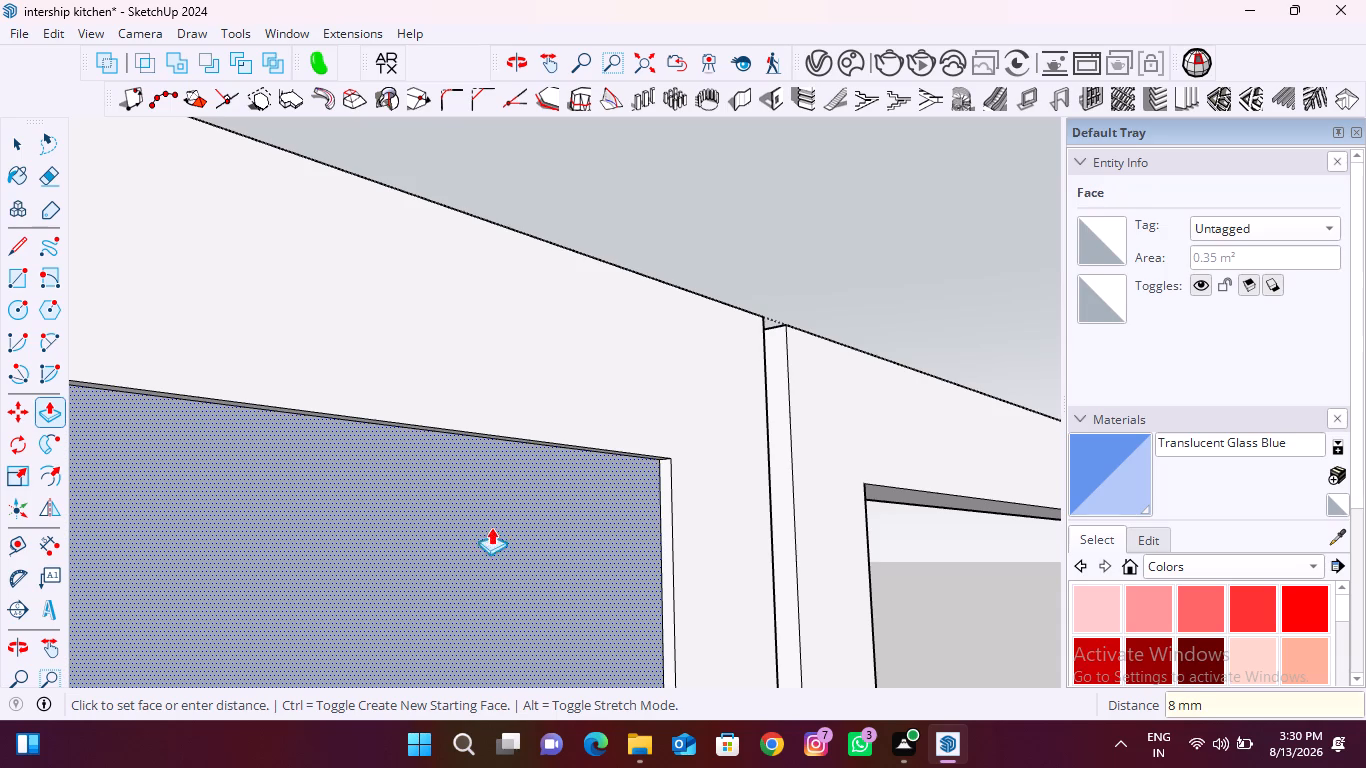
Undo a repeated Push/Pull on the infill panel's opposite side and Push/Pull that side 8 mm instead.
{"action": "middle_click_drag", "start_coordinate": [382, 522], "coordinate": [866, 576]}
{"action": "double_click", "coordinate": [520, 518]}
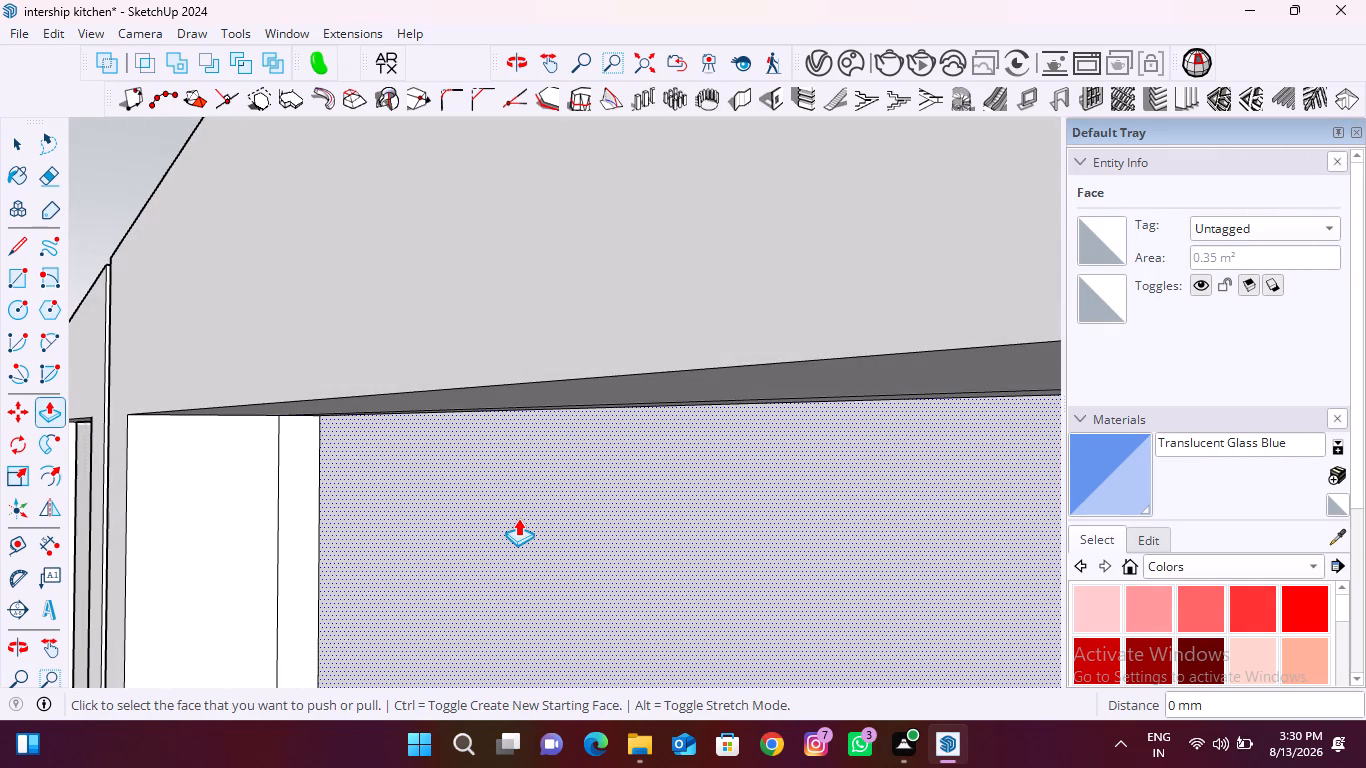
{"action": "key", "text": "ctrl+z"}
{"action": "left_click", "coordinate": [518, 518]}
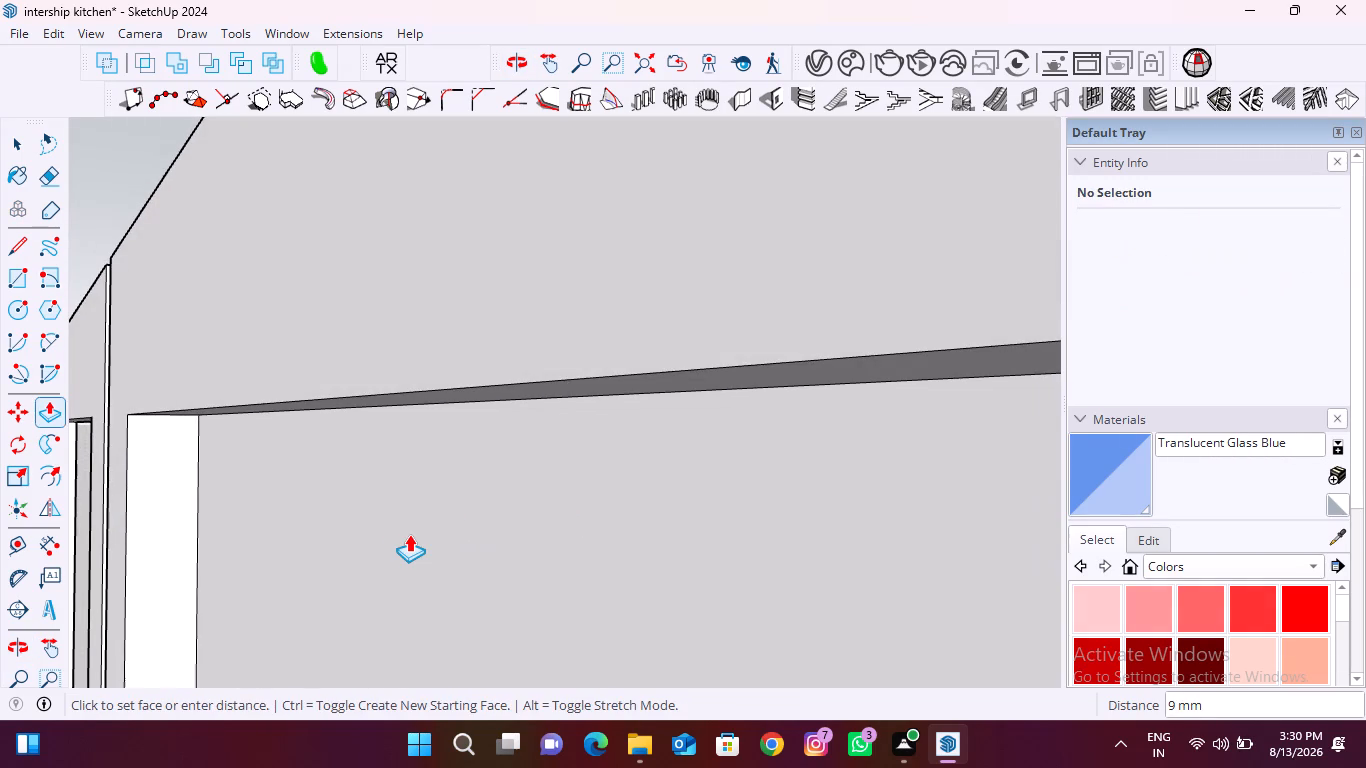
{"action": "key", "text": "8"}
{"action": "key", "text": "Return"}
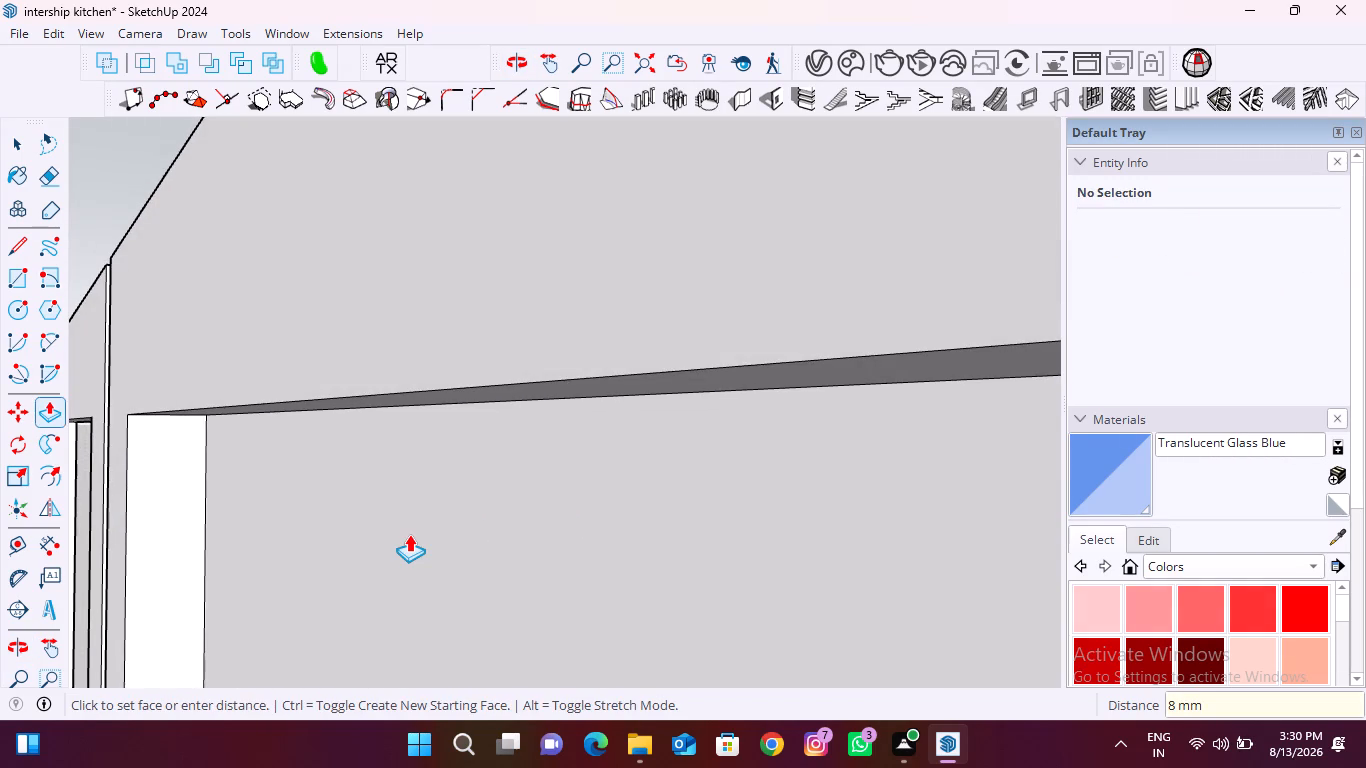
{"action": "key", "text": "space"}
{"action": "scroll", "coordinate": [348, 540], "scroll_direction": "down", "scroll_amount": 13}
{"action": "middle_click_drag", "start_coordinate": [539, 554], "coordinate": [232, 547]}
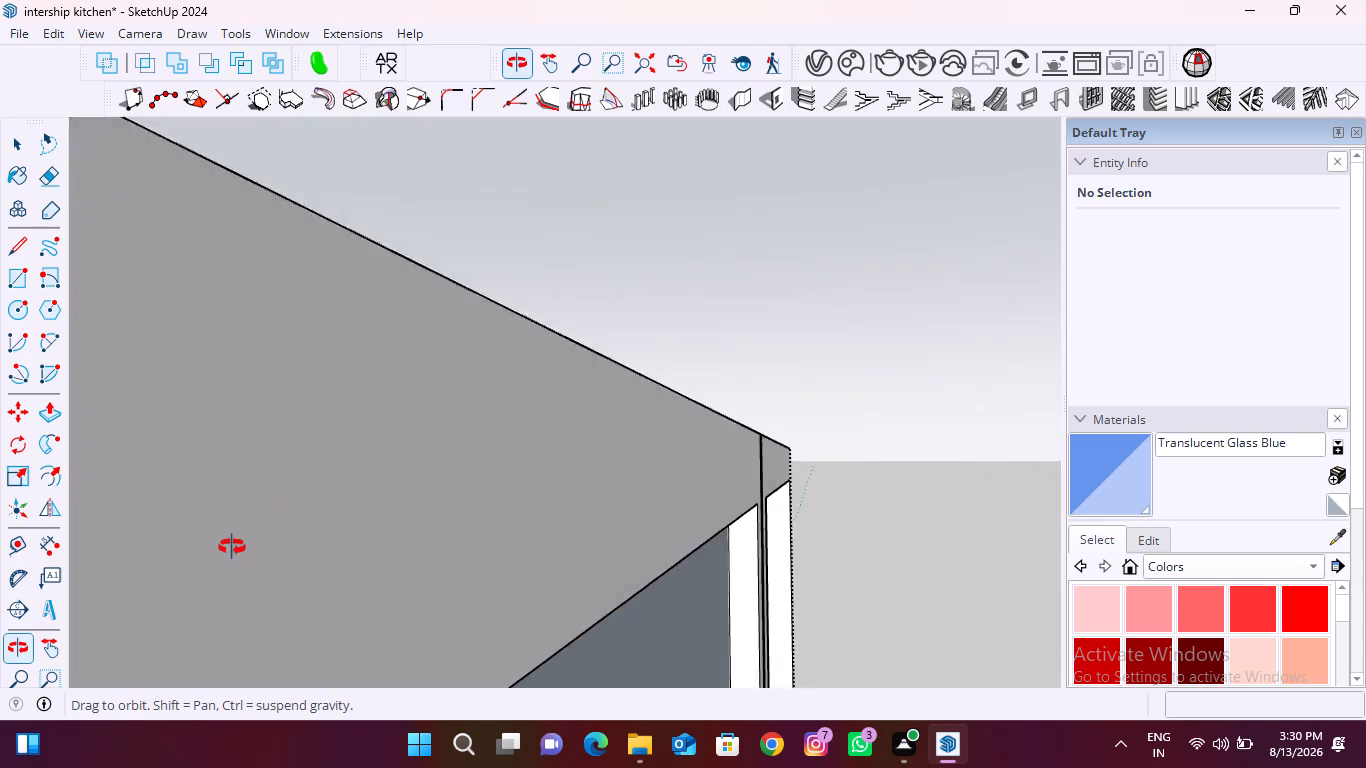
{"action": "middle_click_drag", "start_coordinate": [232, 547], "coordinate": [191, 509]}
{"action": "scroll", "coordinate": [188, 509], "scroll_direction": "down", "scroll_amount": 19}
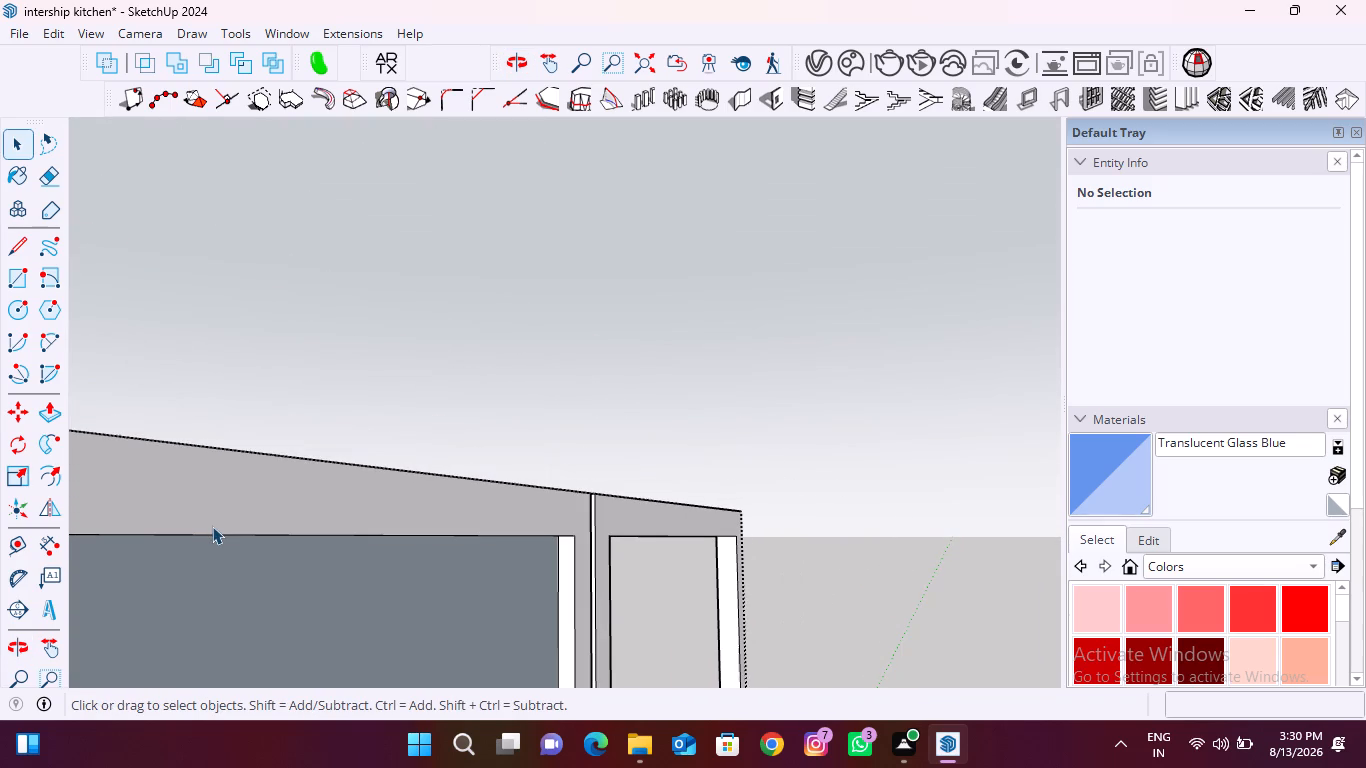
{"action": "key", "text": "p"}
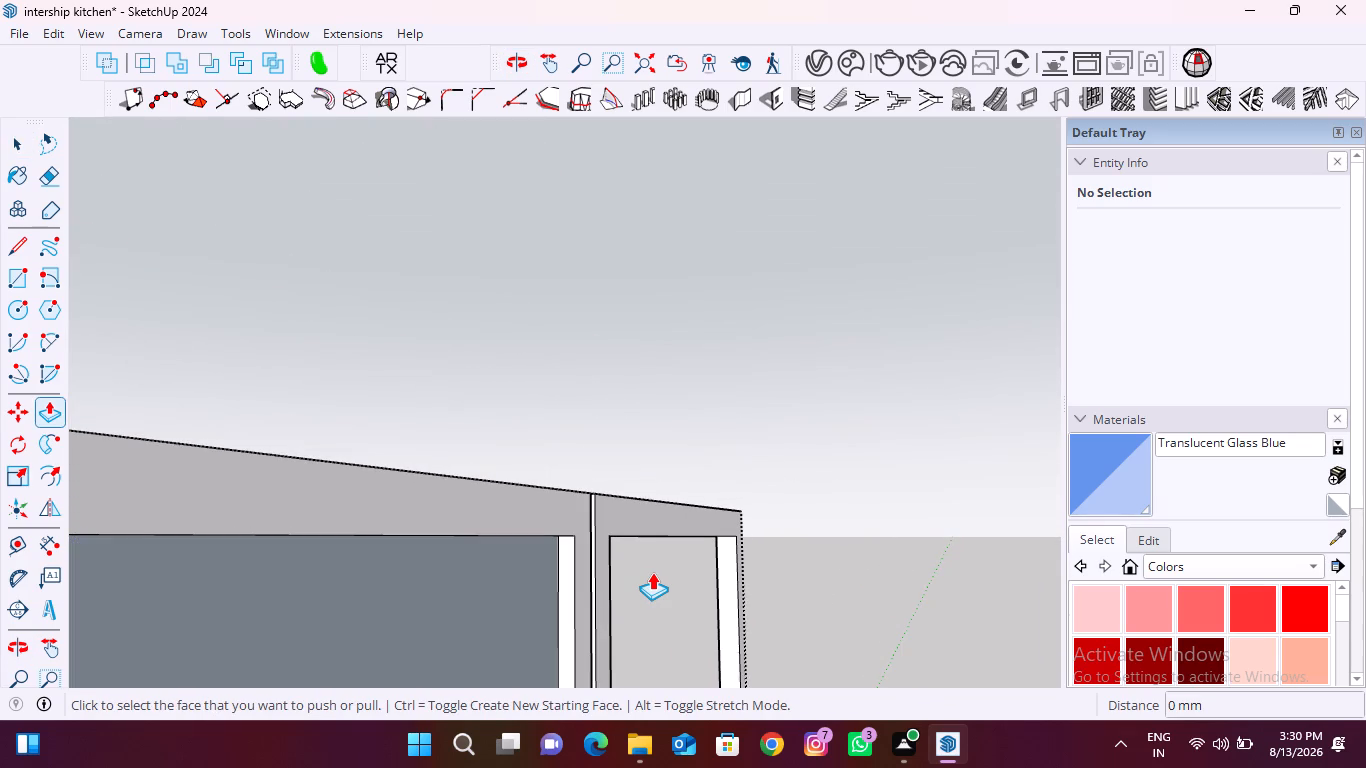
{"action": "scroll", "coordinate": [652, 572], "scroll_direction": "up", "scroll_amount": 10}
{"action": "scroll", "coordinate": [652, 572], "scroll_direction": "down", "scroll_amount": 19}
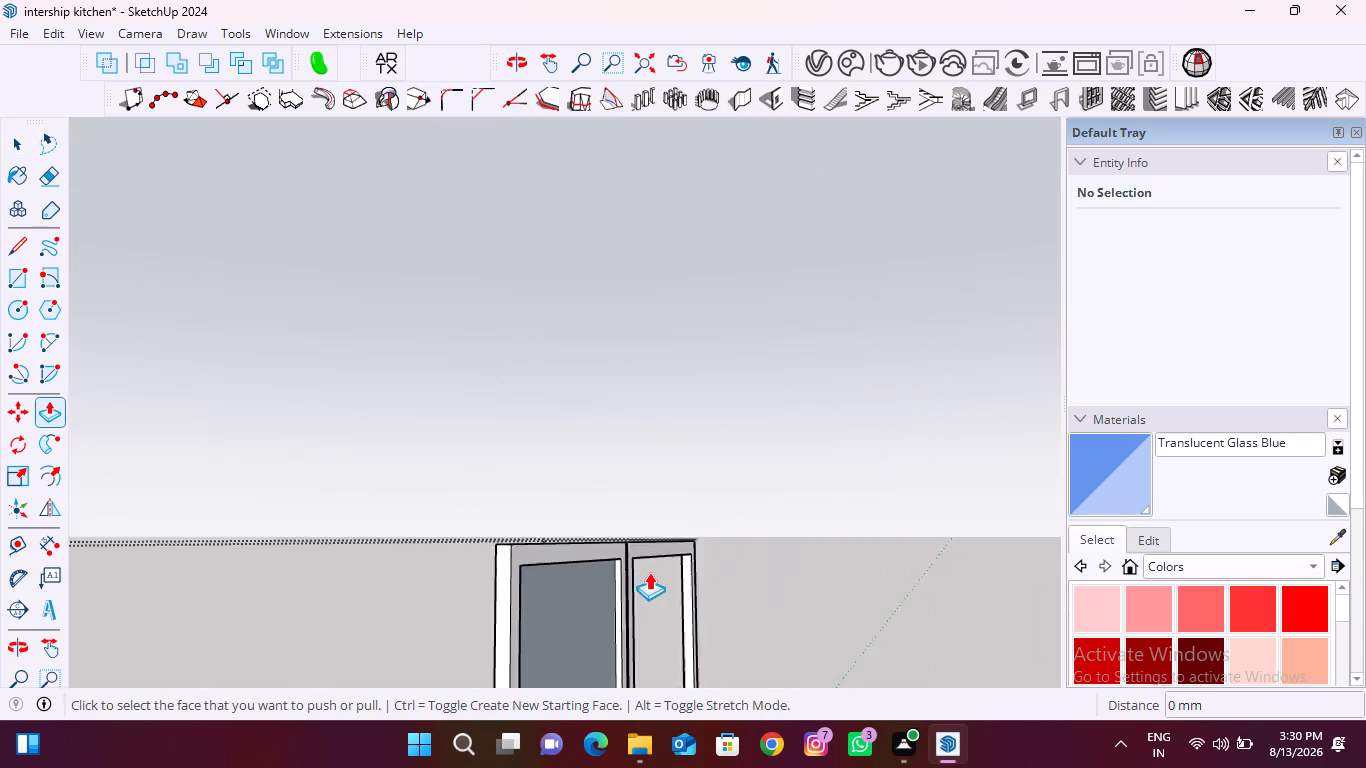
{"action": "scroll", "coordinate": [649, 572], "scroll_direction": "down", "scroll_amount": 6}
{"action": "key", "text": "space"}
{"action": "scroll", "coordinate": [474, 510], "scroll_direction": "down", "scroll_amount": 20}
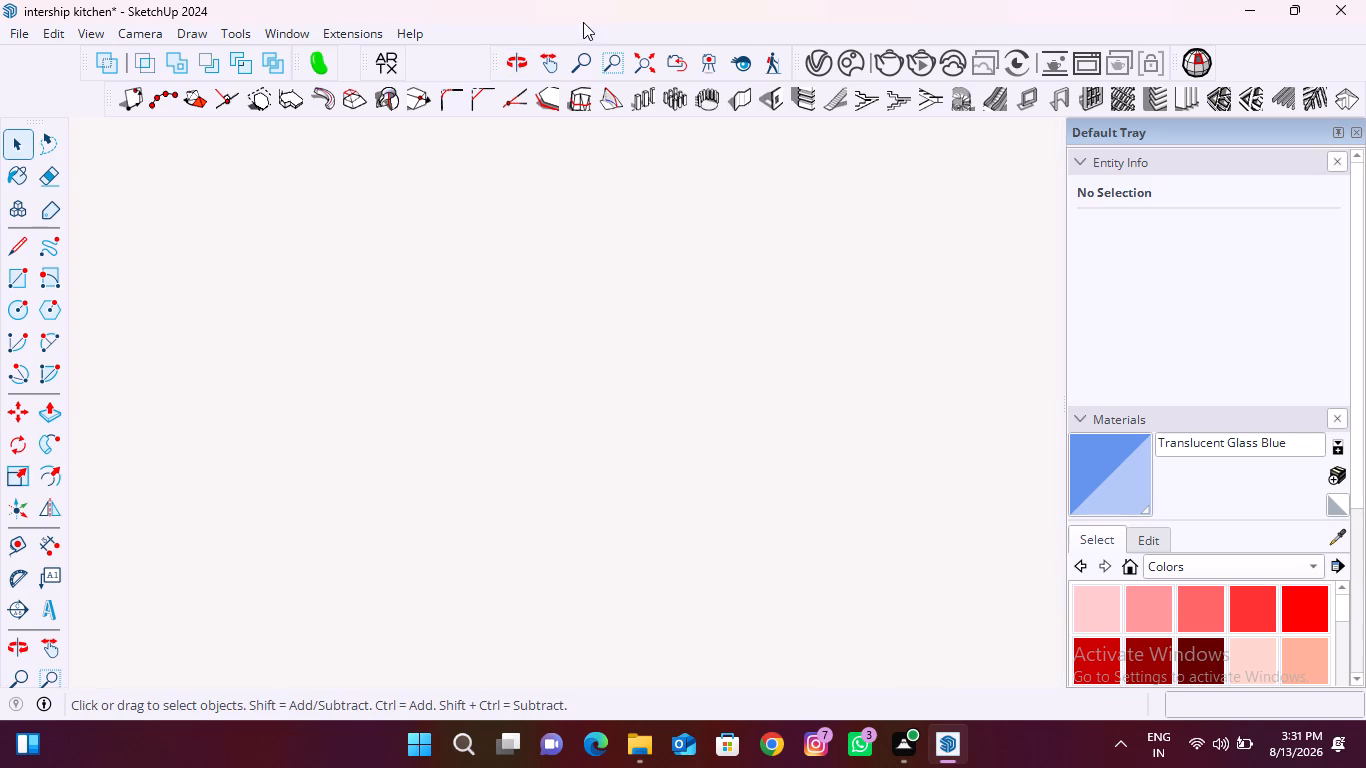
Select the infill panel face with its edges and examine from both sides how it sits within the door frame.
{"action": "left_click", "coordinate": [638, 63]}
{"action": "middle_click_drag", "start_coordinate": [755, 377], "coordinate": [256, 669]}
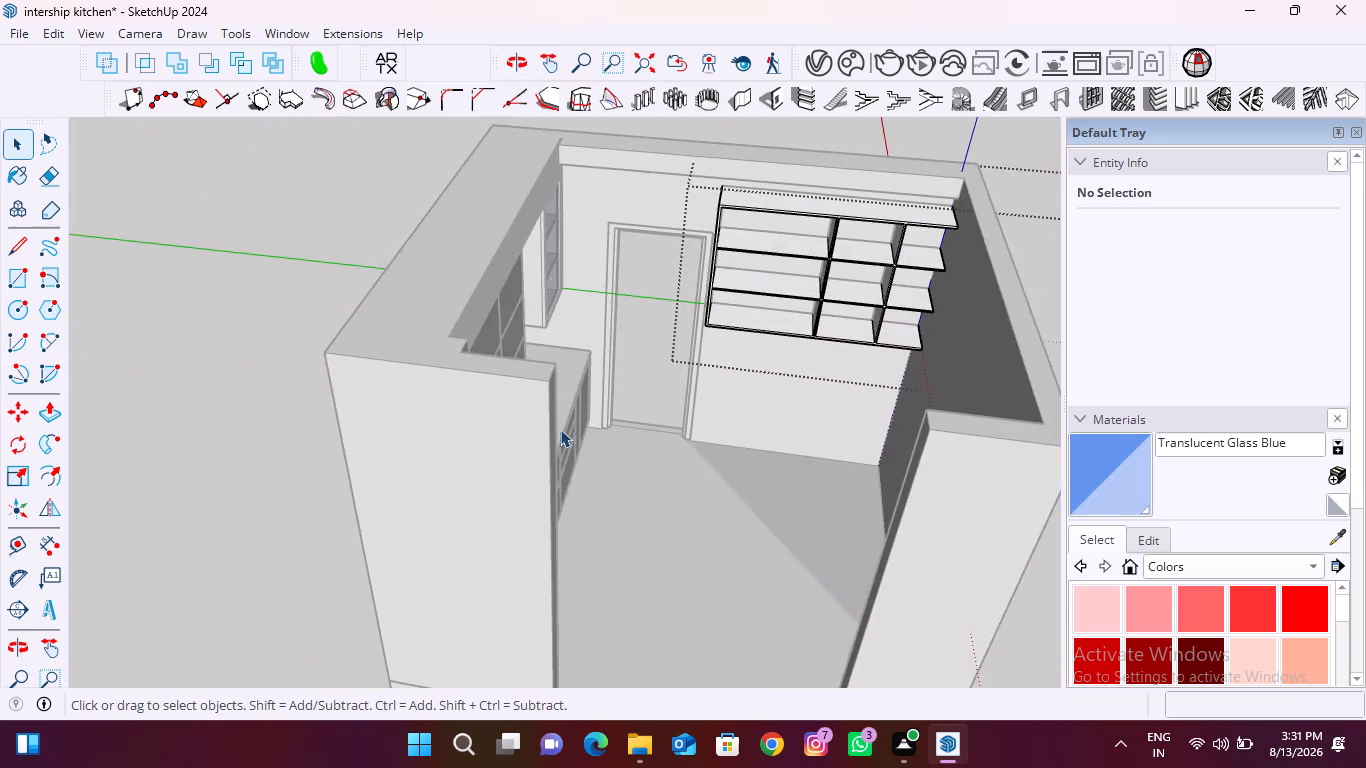
{"action": "scroll", "coordinate": [459, 393], "scroll_direction": "down", "scroll_amount": 13}
{"action": "scroll", "coordinate": [702, 333], "scroll_direction": "up", "scroll_amount": 20}
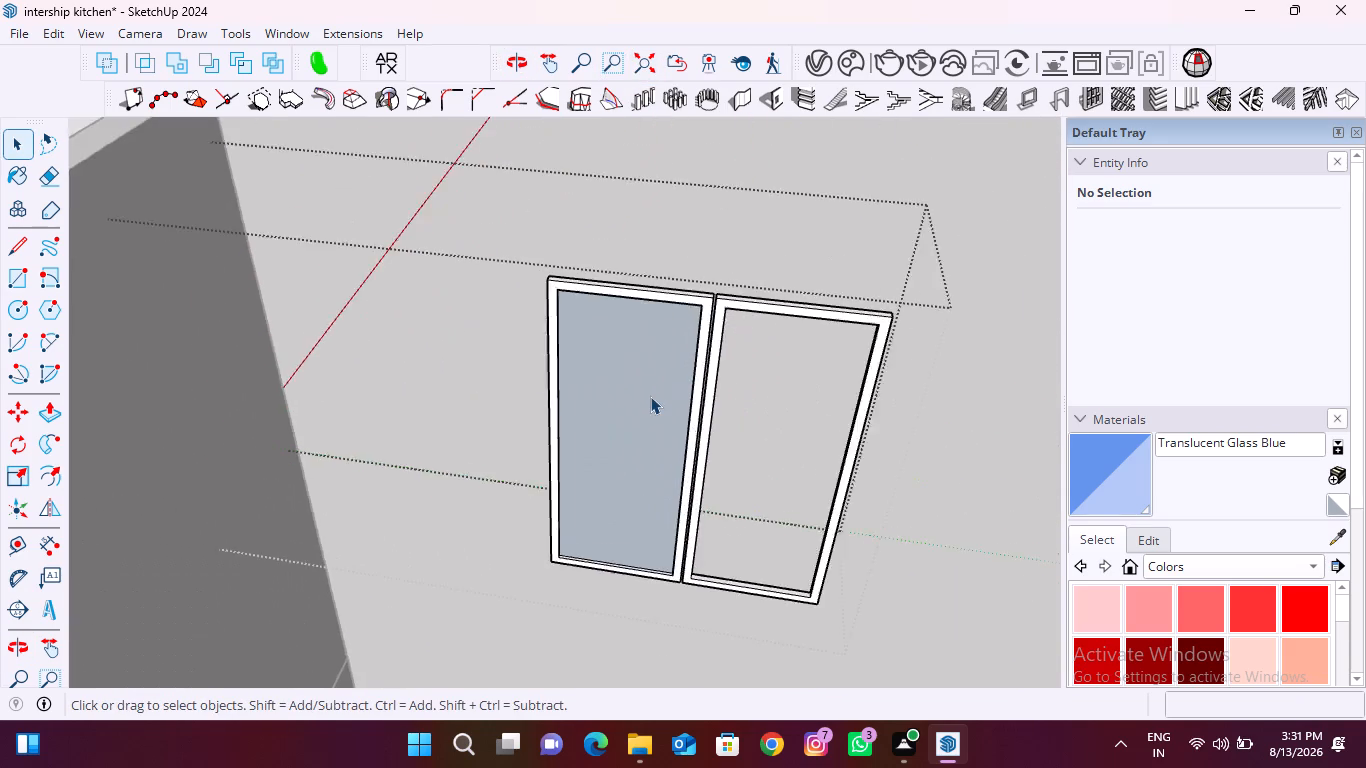
{"action": "scroll", "coordinate": [650, 396], "scroll_direction": "up", "scroll_amount": 7}
{"action": "left_click", "coordinate": [649, 397]}
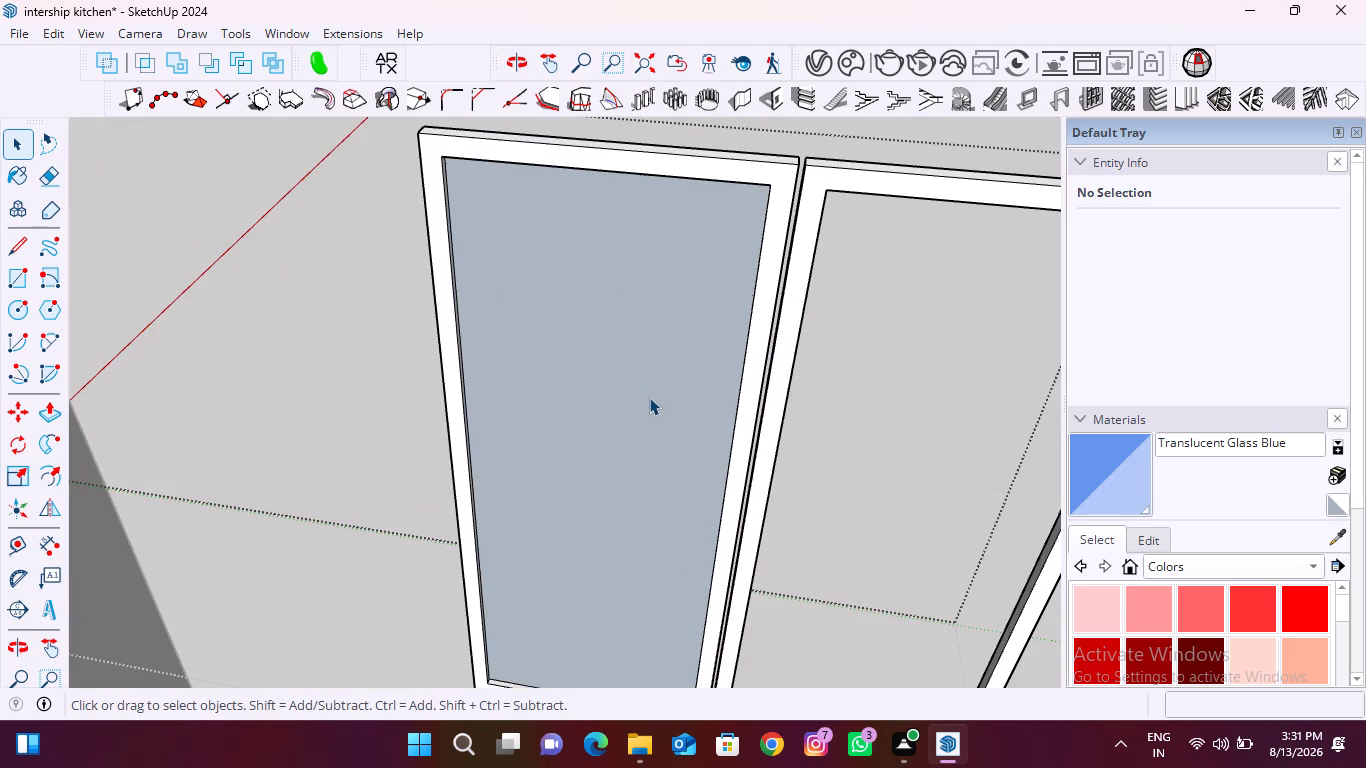
{"action": "double_click", "coordinate": [649, 397]}
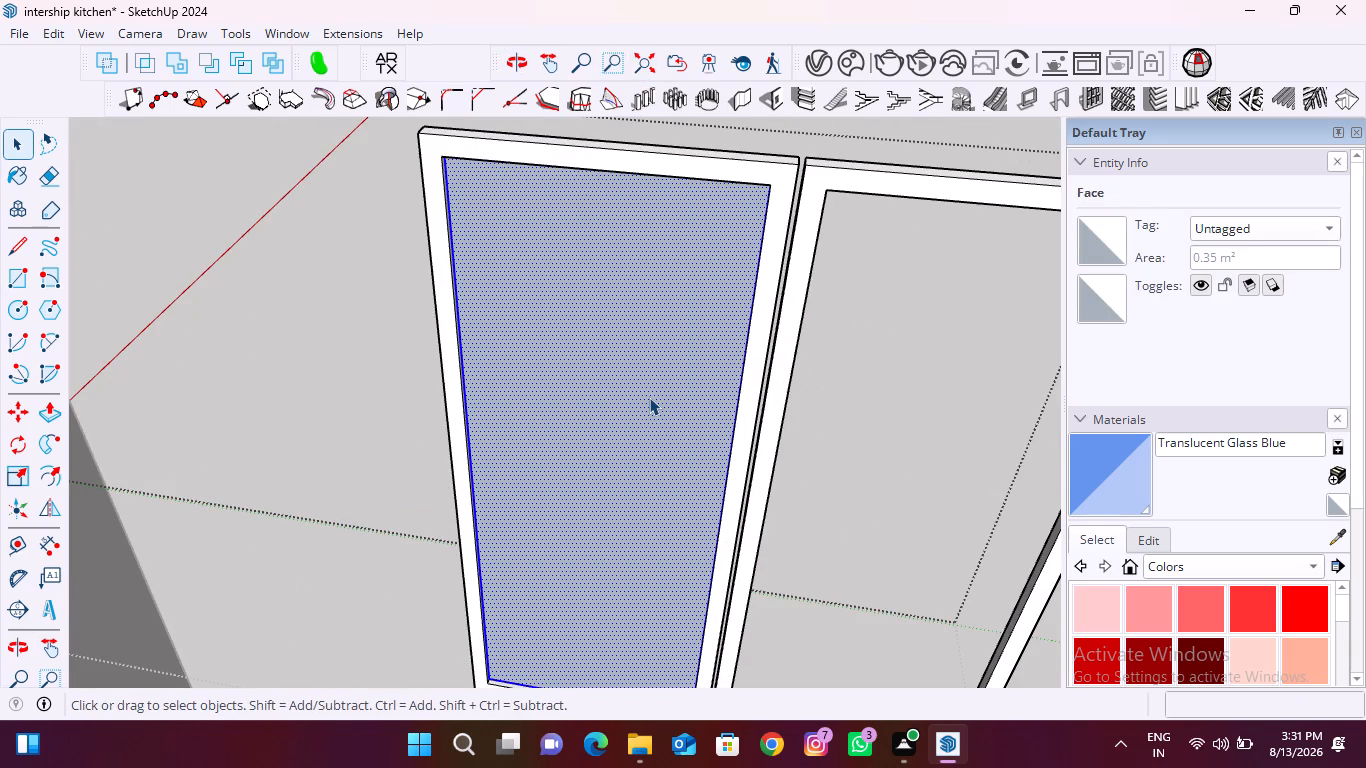
{"action": "middle_click_drag", "start_coordinate": [494, 297], "coordinate": [759, 481]}
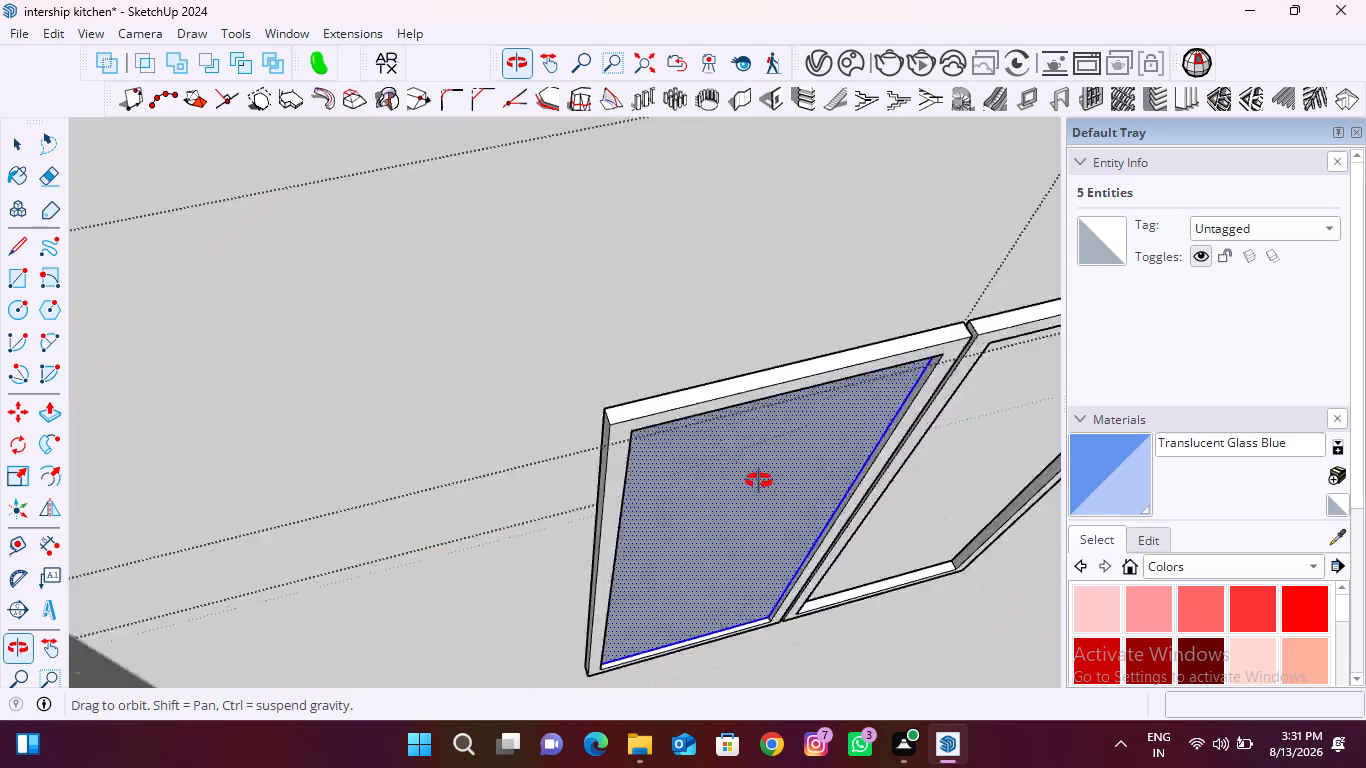
{"action": "middle_click_drag", "start_coordinate": [759, 481], "coordinate": [1083, 411]}
{"action": "middle_click_drag", "start_coordinate": [755, 396], "coordinate": [987, 417]}
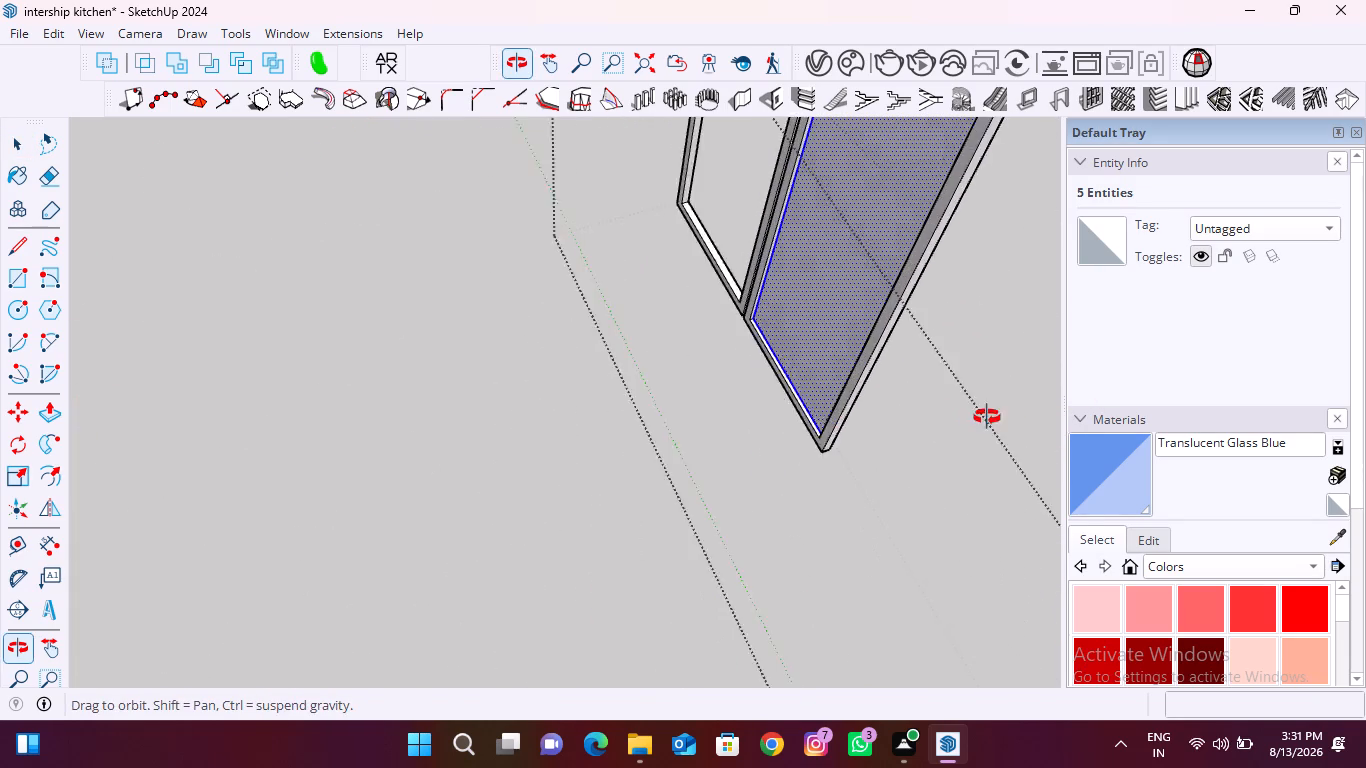
{"action": "middle_click_drag", "start_coordinate": [987, 417], "coordinate": [1017, 407]}
{"action": "scroll", "coordinate": [805, 304], "scroll_direction": "up", "scroll_amount": 4}
{"action": "middle_click_drag", "start_coordinate": [709, 293], "coordinate": [803, 352]}
{"action": "scroll", "coordinate": [678, 223], "scroll_direction": "up", "scroll_amount": 2}
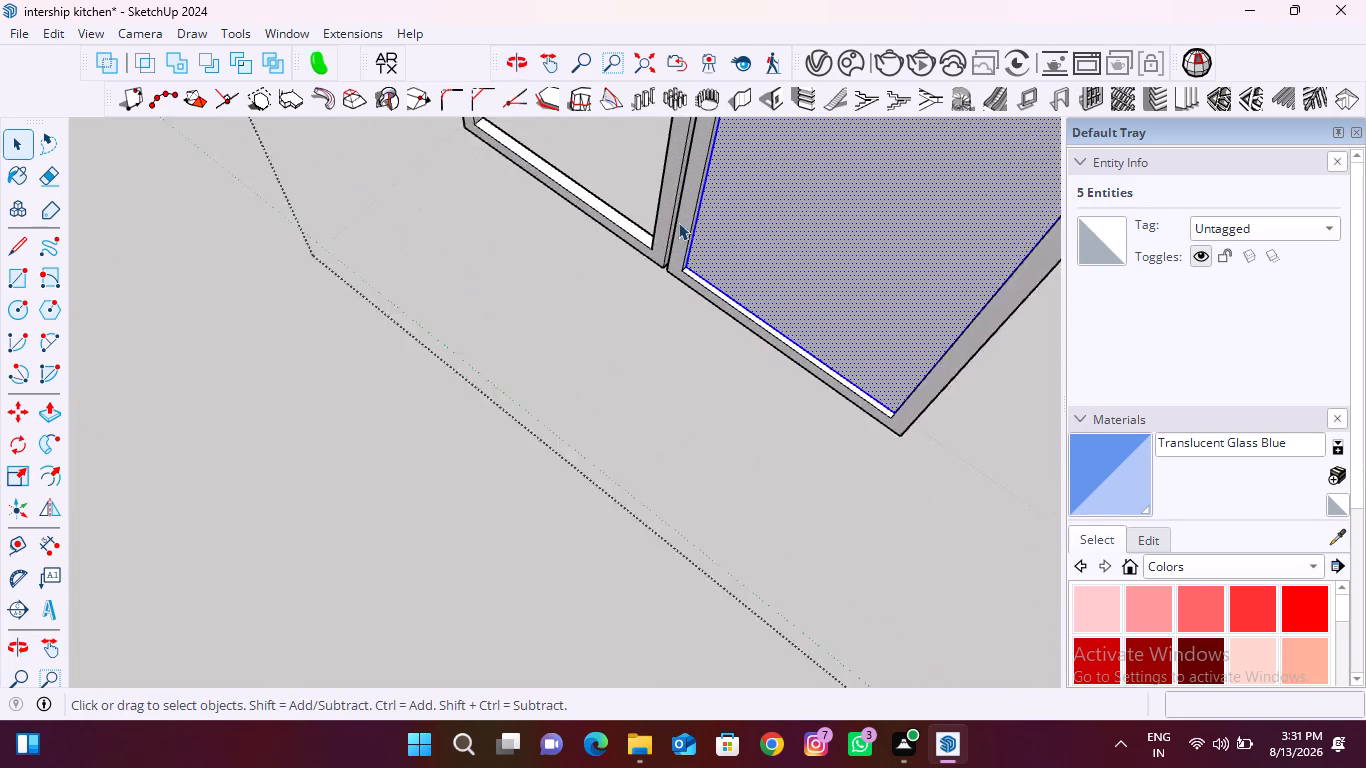
{"action": "scroll", "coordinate": [678, 222], "scroll_direction": "up", "scroll_amount": 20}
{"action": "scroll", "coordinate": [678, 222], "scroll_direction": "up", "scroll_amount": 15}
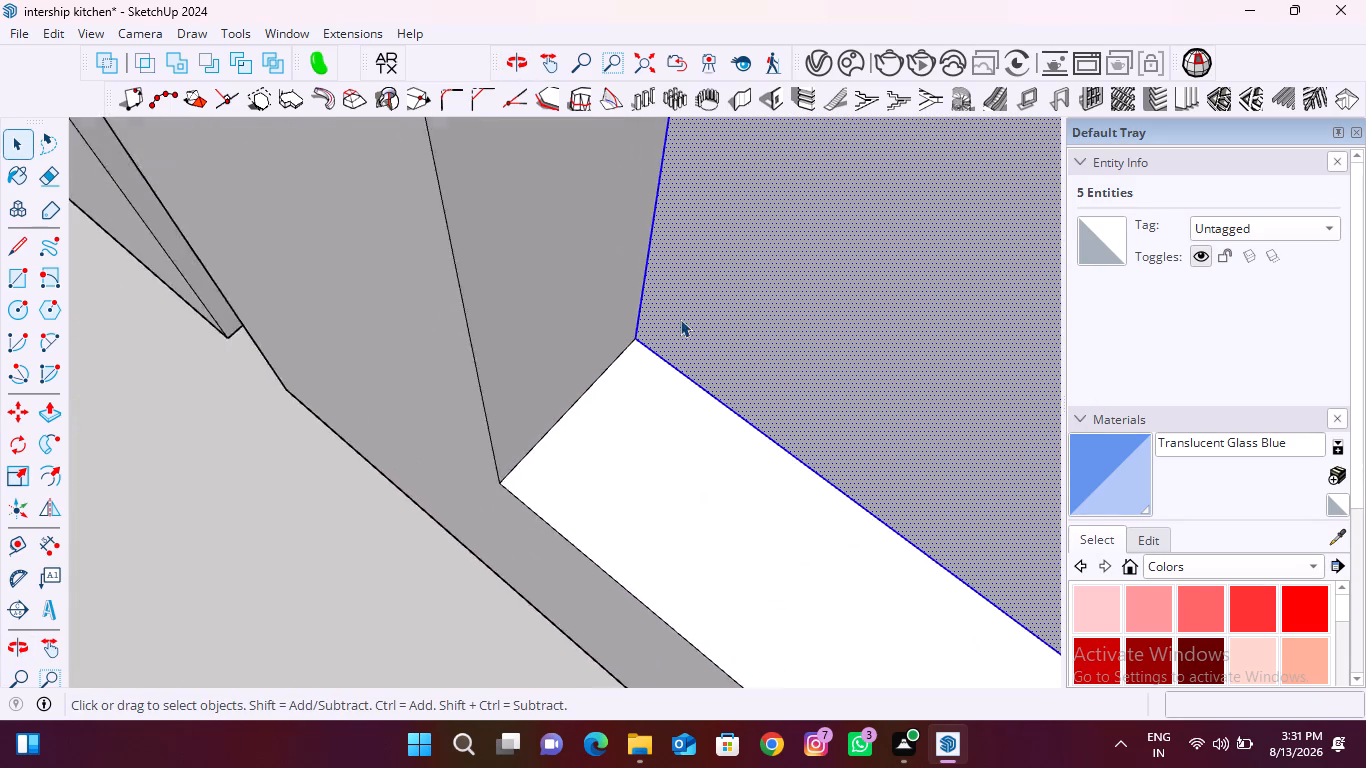
{"action": "scroll", "coordinate": [680, 319], "scroll_direction": "up", "scroll_amount": 5}
{"action": "middle_click_drag", "start_coordinate": [738, 341], "coordinate": [228, 213]}
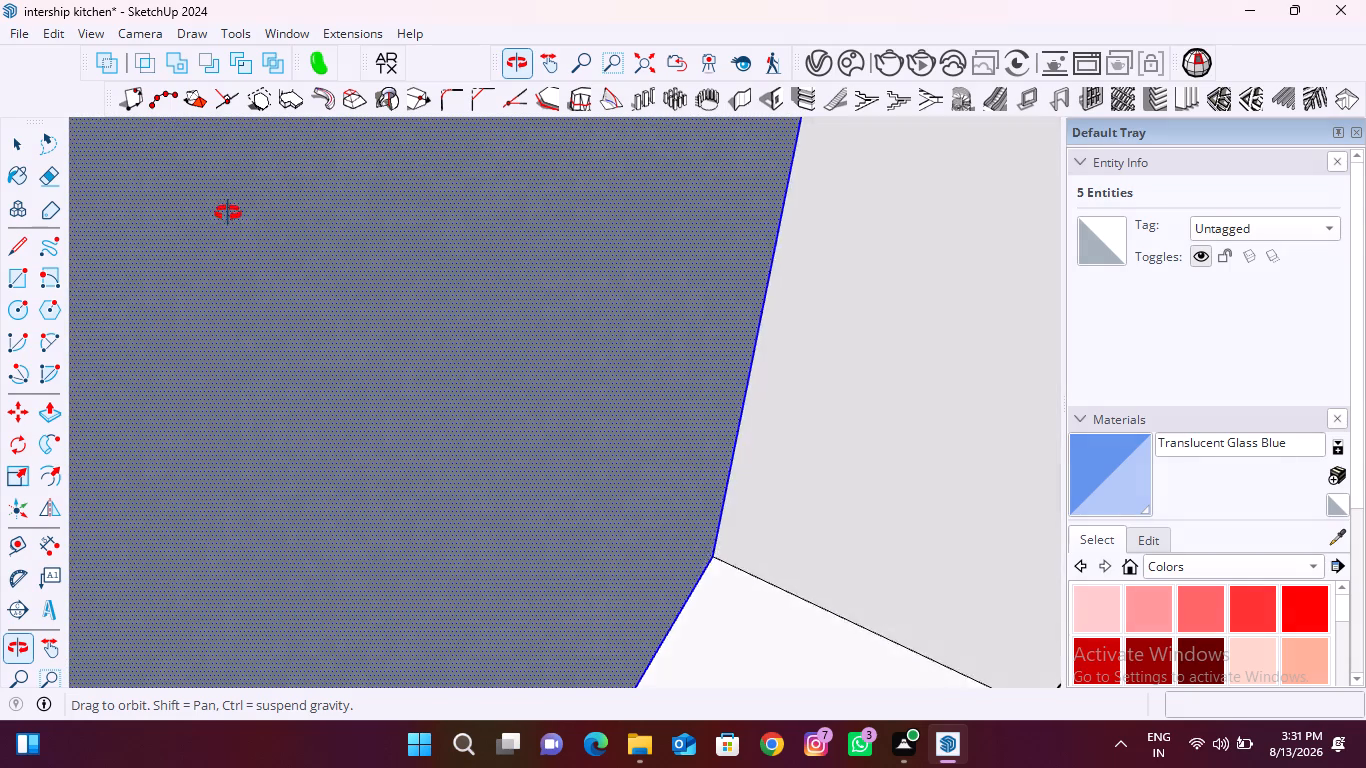
{"action": "middle_click_drag", "start_coordinate": [228, 213], "coordinate": [420, 262]}
{"action": "scroll", "coordinate": [434, 263], "scroll_direction": "down", "scroll_amount": 17}
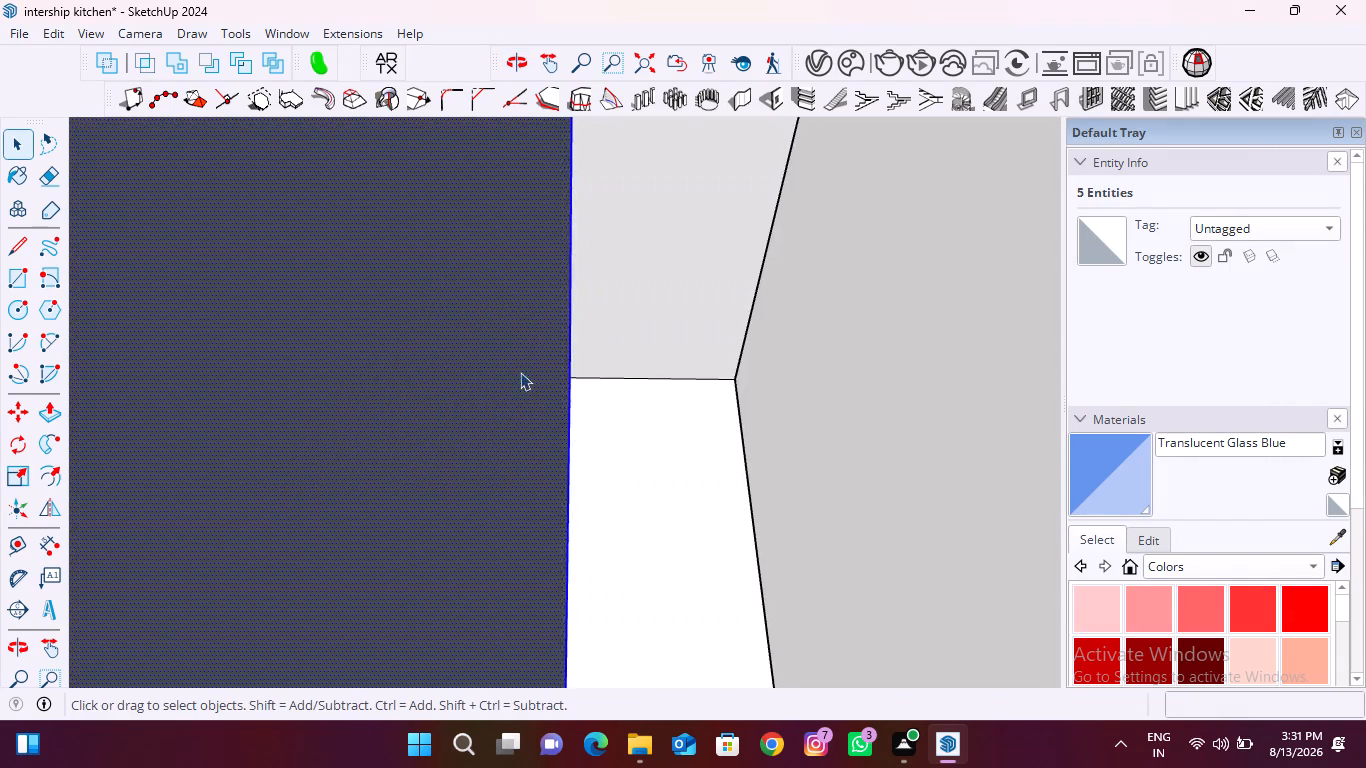
{"action": "scroll", "coordinate": [520, 372], "scroll_direction": "down", "scroll_amount": 20}
{"action": "scroll", "coordinate": [520, 372], "scroll_direction": "down", "scroll_amount": 20}
{"action": "scroll", "coordinate": [520, 372], "scroll_direction": "down", "scroll_amount": 5}
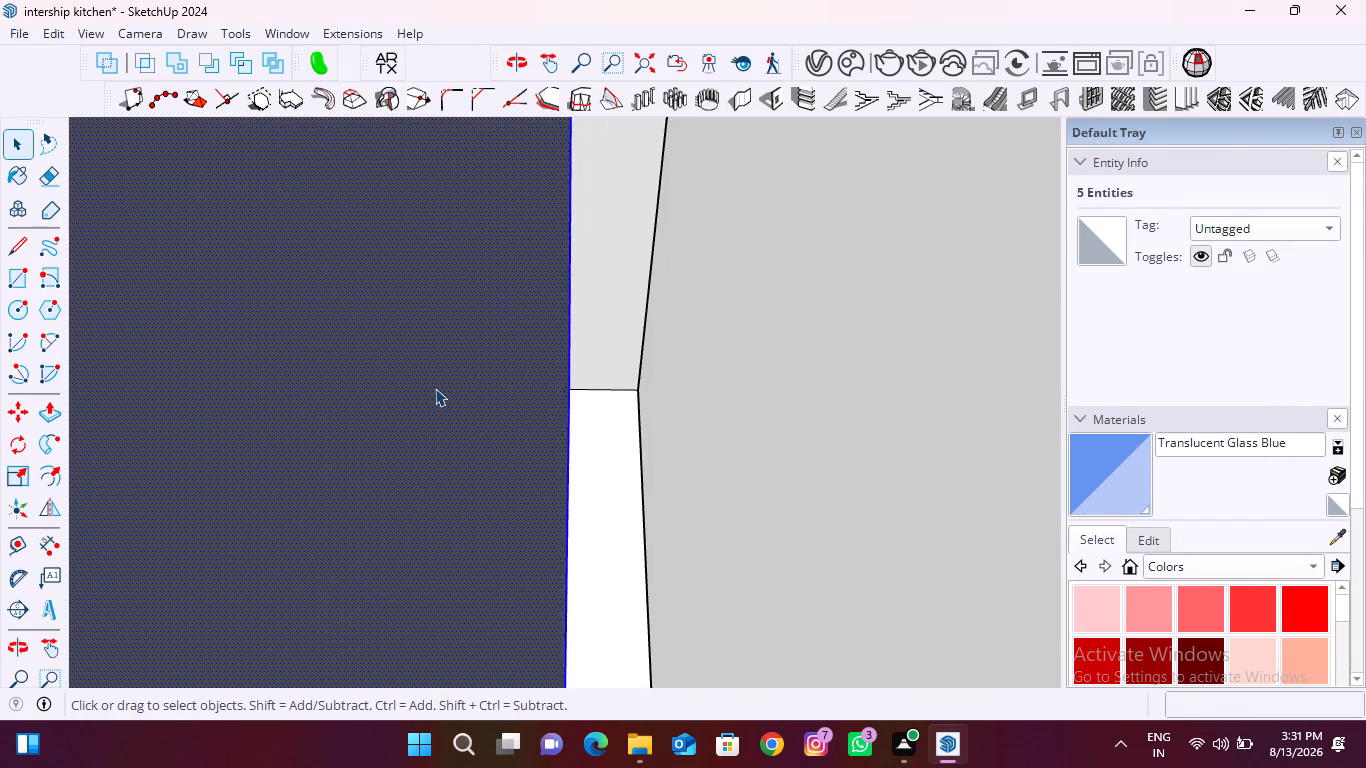
{"action": "scroll", "coordinate": [435, 388], "scroll_direction": "down", "scroll_amount": 5}
{"action": "left_click_drag", "start_coordinate": [650, 69], "coordinate": [648, 81]}
{"action": "middle_click_drag", "start_coordinate": [705, 423], "coordinate": [439, 401]}
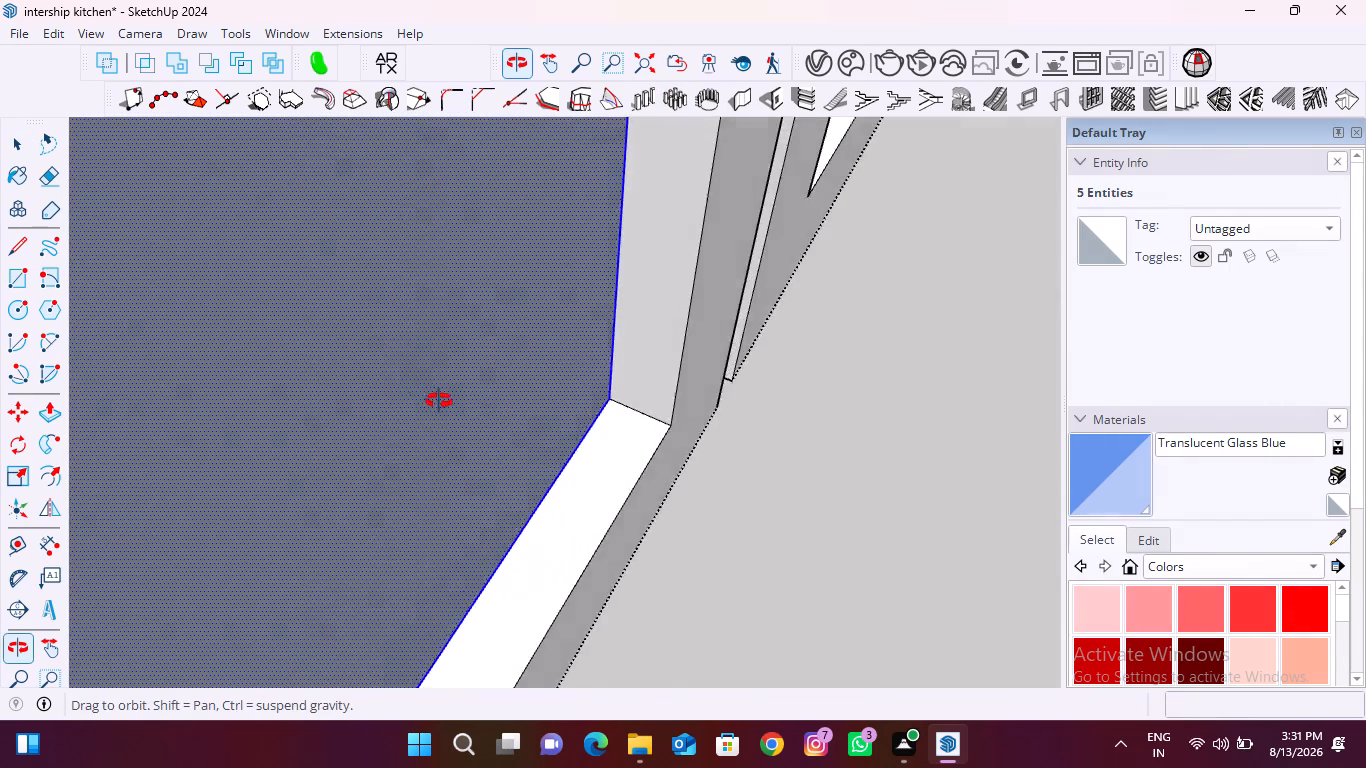
{"action": "middle_click_drag", "start_coordinate": [439, 401], "coordinate": [378, 340]}
{"action": "scroll", "coordinate": [439, 323], "scroll_direction": "down", "scroll_amount": 20}
{"action": "scroll", "coordinate": [439, 323], "scroll_direction": "down", "scroll_amount": 14}
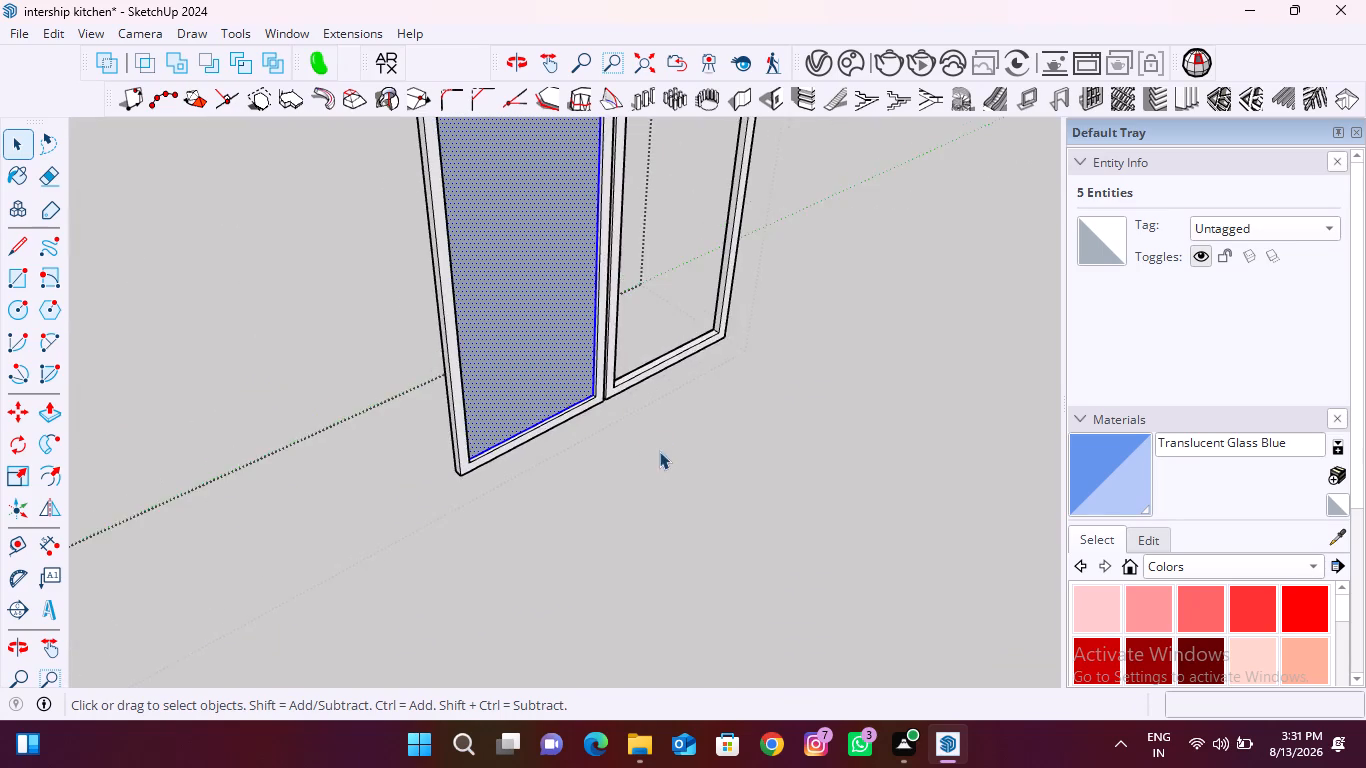
{"action": "middle_click_drag", "start_coordinate": [657, 453], "coordinate": [484, 448]}
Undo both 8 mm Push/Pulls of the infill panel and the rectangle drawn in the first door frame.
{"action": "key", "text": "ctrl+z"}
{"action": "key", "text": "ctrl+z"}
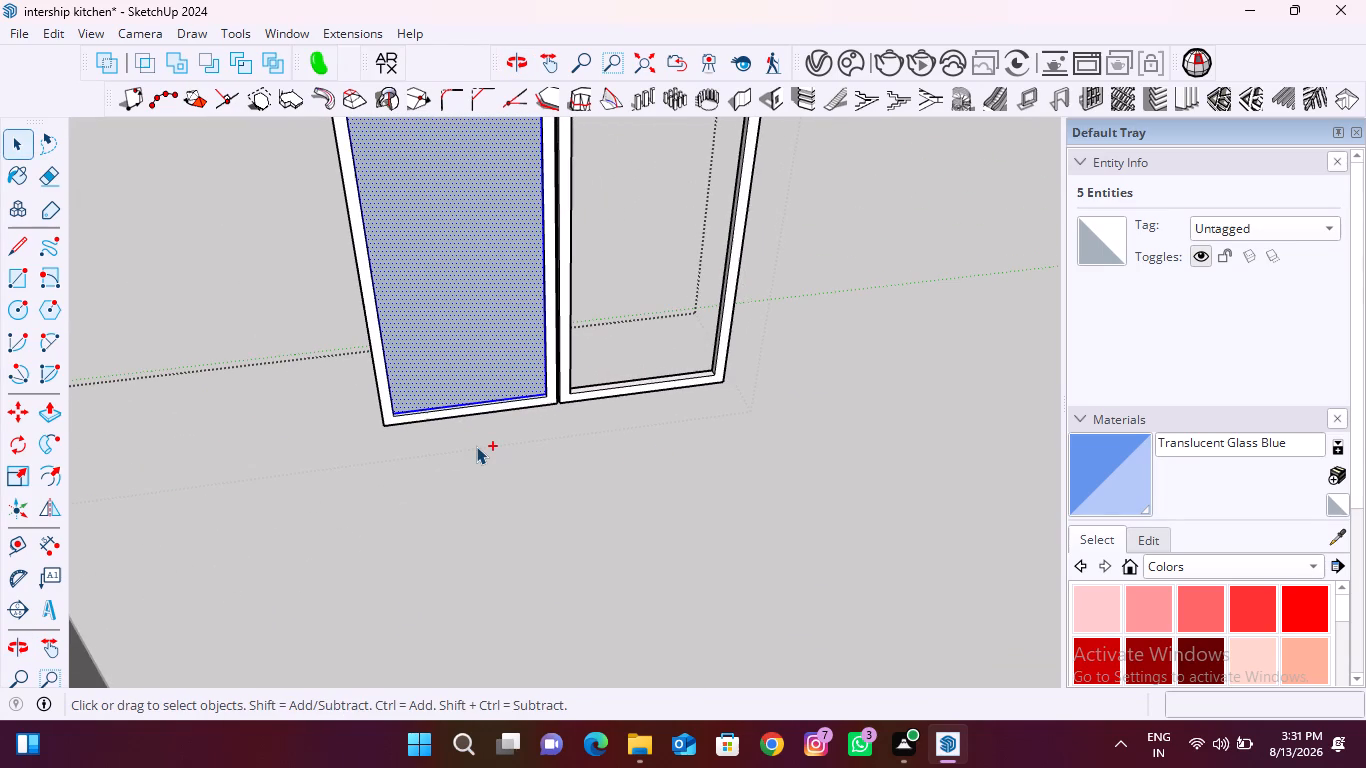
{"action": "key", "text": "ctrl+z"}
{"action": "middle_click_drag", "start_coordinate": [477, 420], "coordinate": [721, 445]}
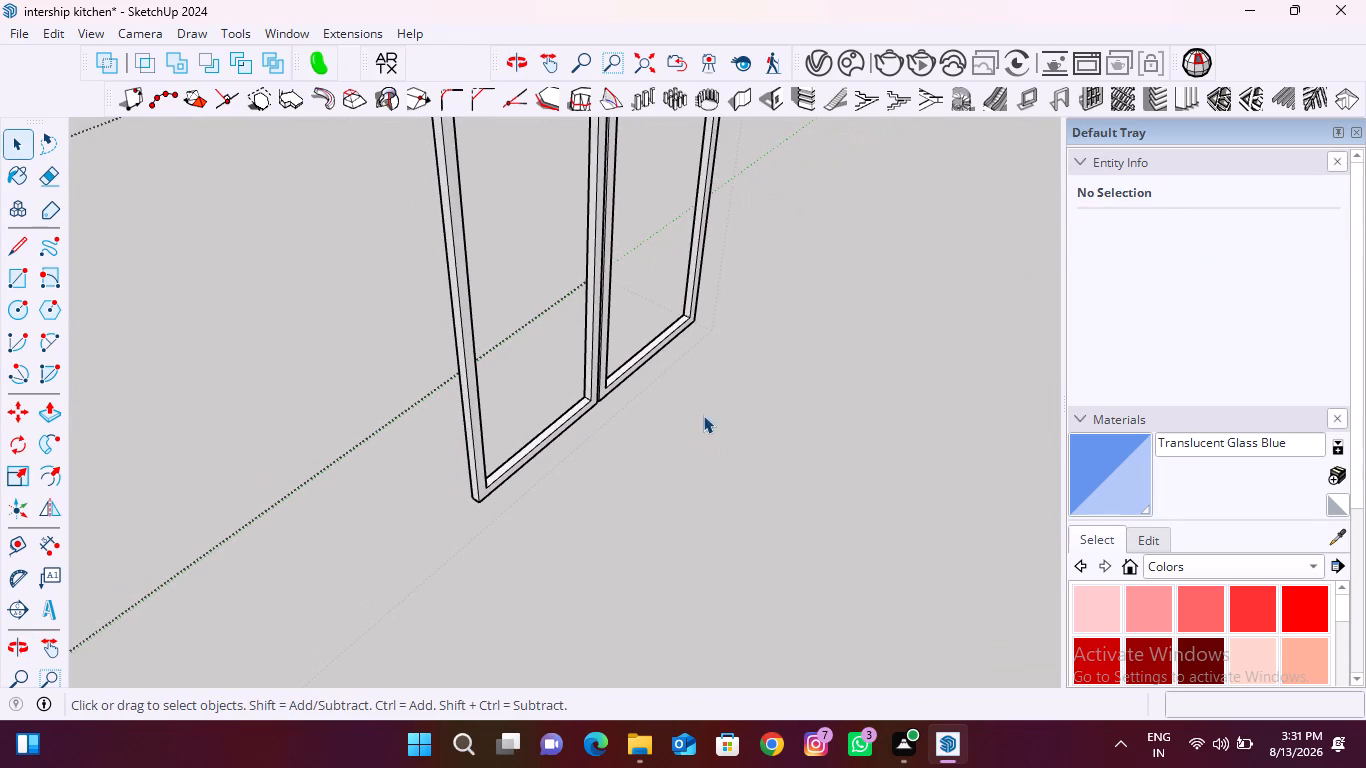
Redo the infill rectangle drawn in the first door frame.
{"action": "key", "text": "ctrl+y"}
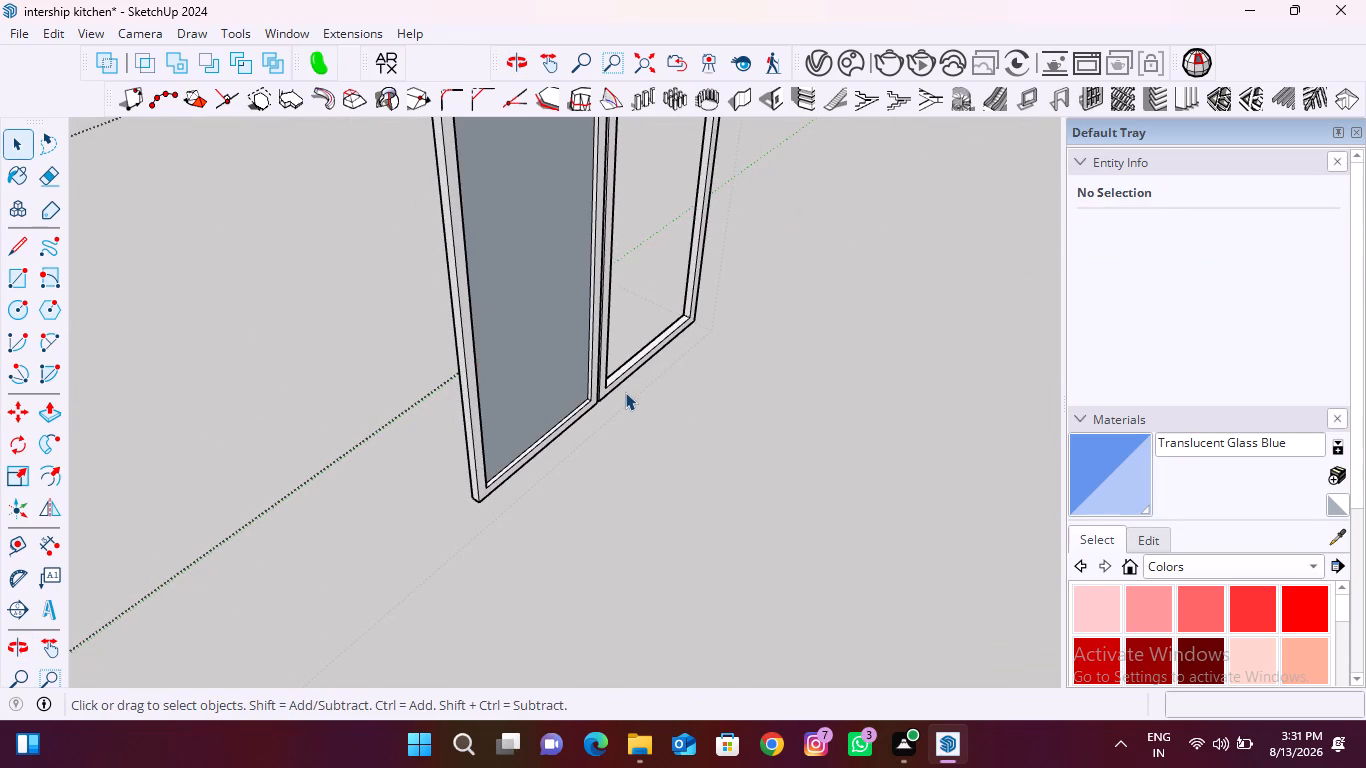
Examine from both sides how the restored infill face and its edges sit within the first door frame.
{"action": "scroll", "coordinate": [558, 376], "scroll_direction": "up", "scroll_amount": 9}
{"action": "scroll", "coordinate": [629, 434], "scroll_direction": "up", "scroll_amount": 10}
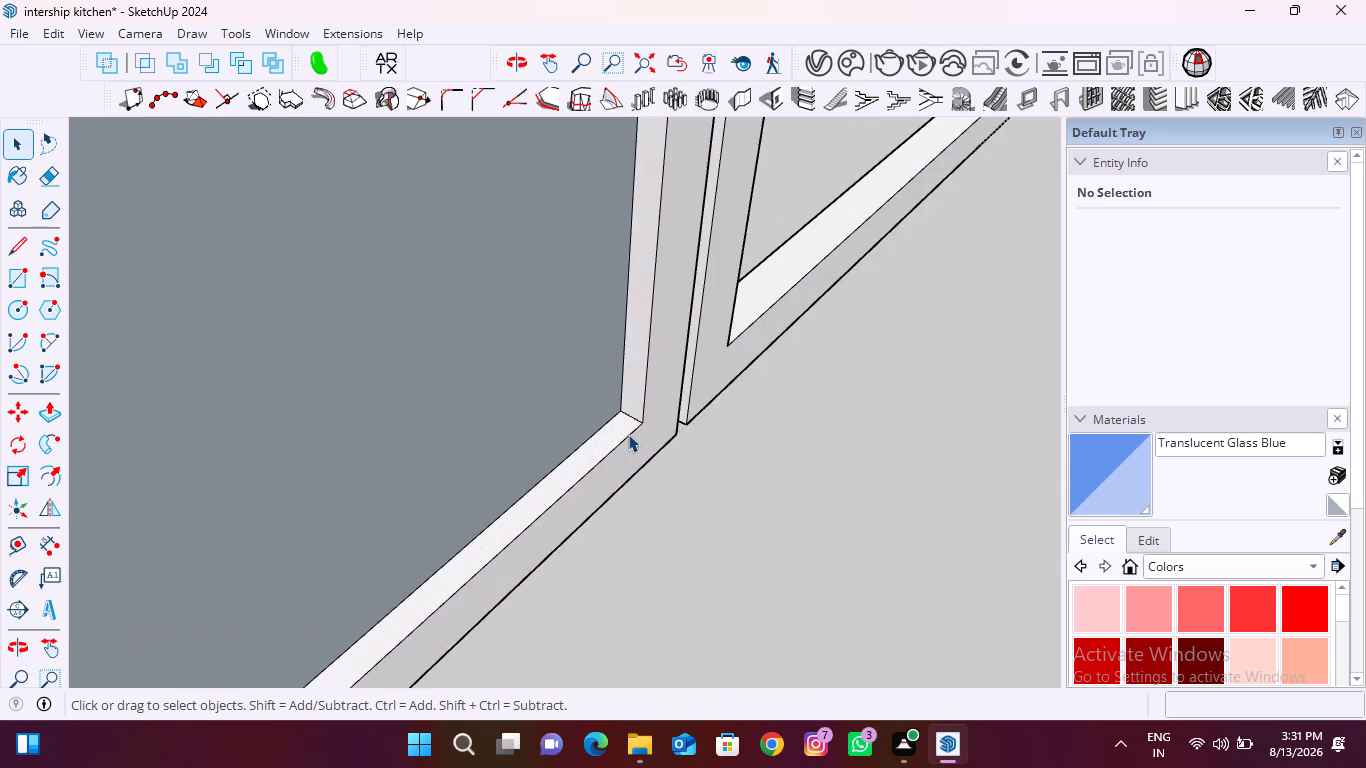
{"action": "middle_click_drag", "start_coordinate": [592, 444], "coordinate": [823, 384]}
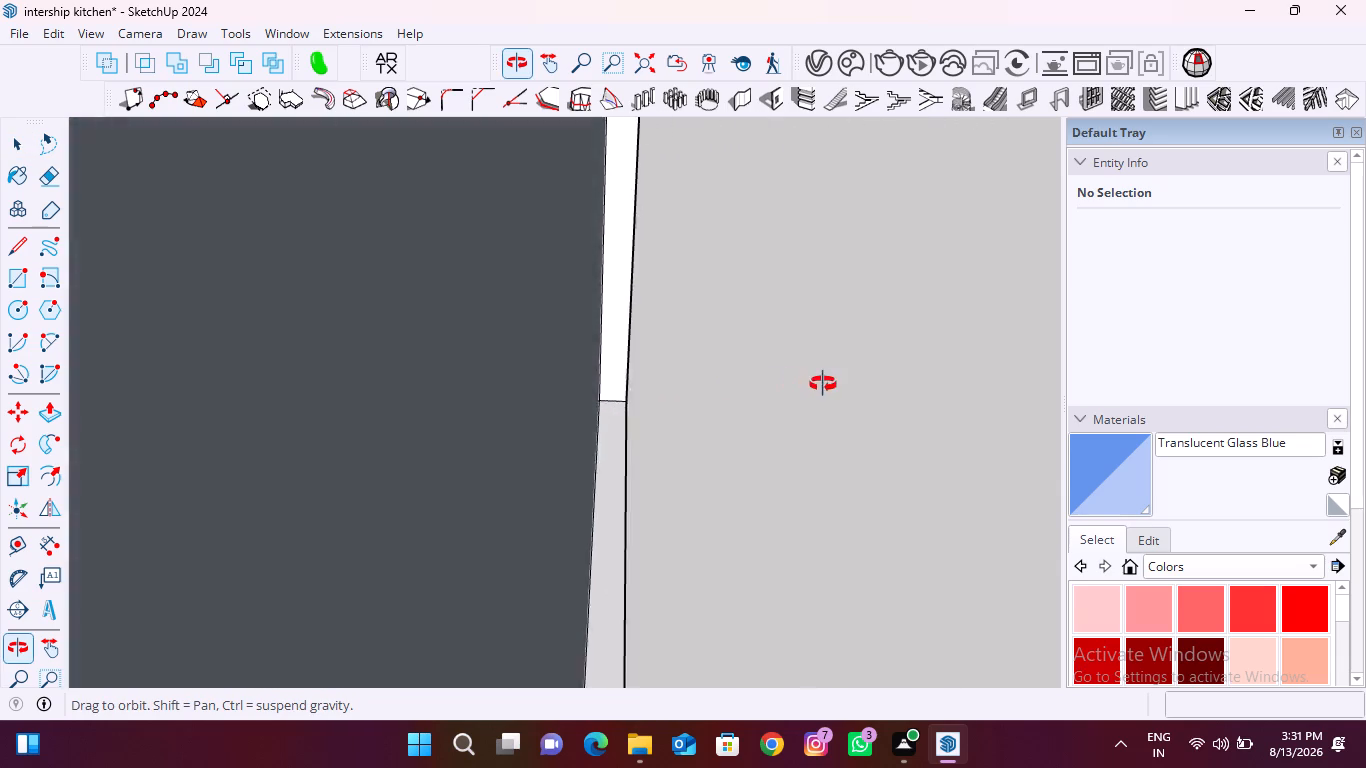
{"action": "middle_click_drag", "start_coordinate": [823, 384], "coordinate": [669, 327]}
{"action": "scroll", "coordinate": [699, 336], "scroll_direction": "down", "scroll_amount": 11}
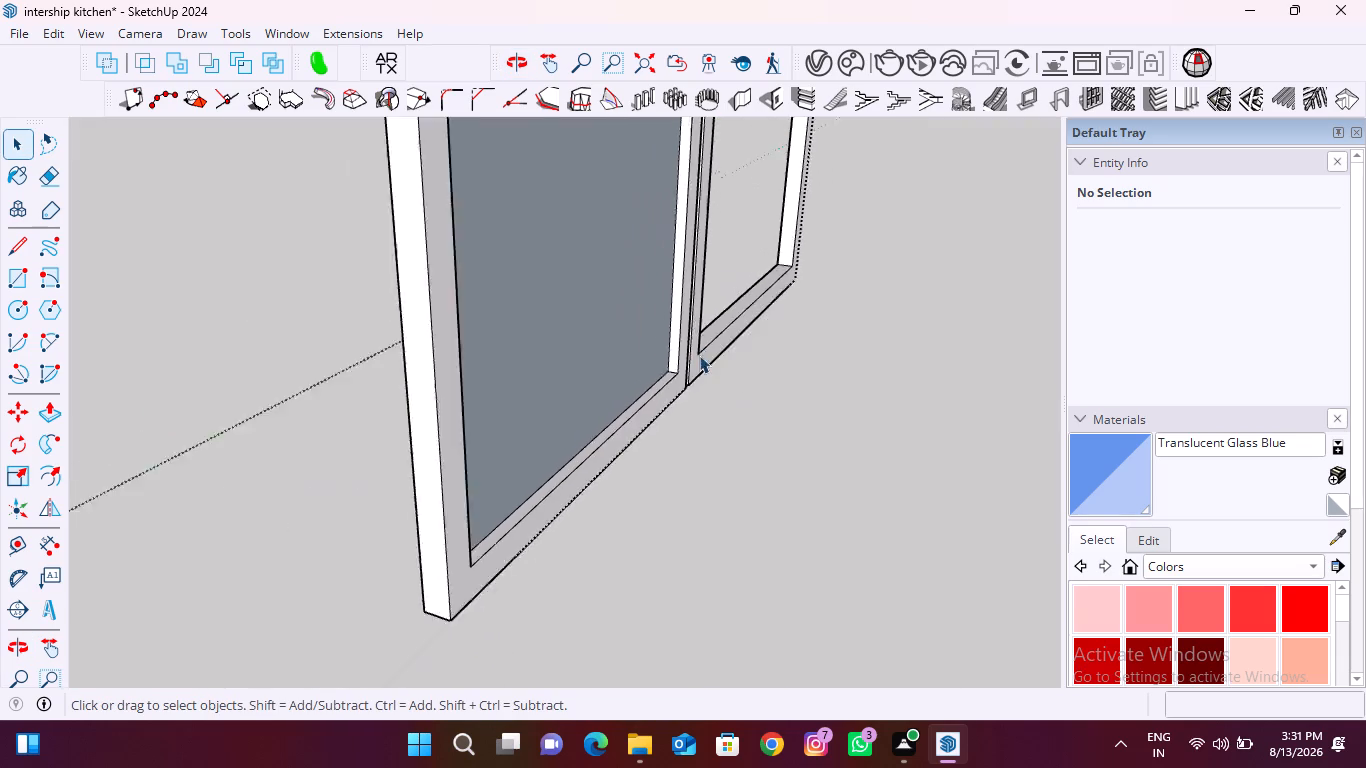
{"action": "scroll", "coordinate": [699, 355], "scroll_direction": "down", "scroll_amount": 14}
{"action": "scroll", "coordinate": [541, 422], "scroll_direction": "down", "scroll_amount": 20}
{"action": "scroll", "coordinate": [541, 422], "scroll_direction": "down", "scroll_amount": 4}
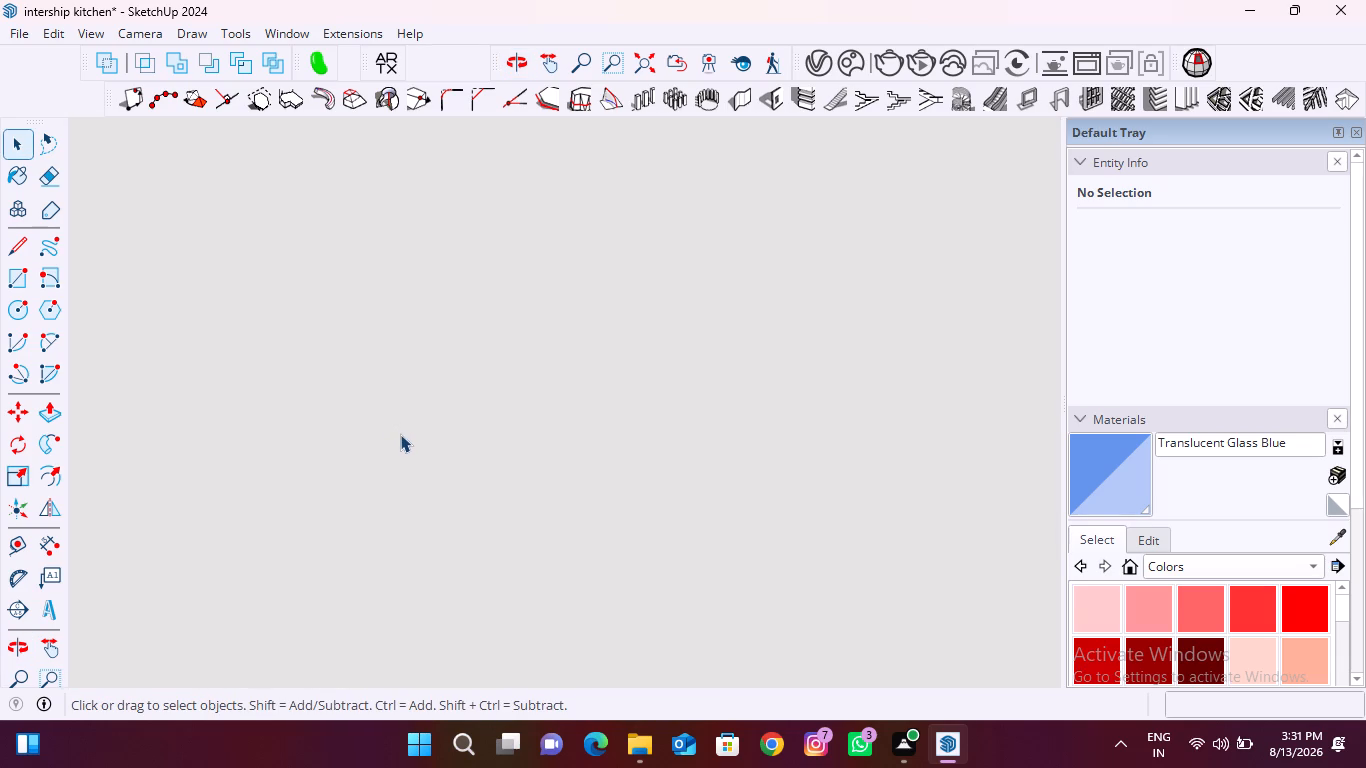
{"action": "scroll", "coordinate": [400, 434], "scroll_direction": "down", "scroll_amount": 20}
{"action": "scroll", "coordinate": [400, 434], "scroll_direction": "down", "scroll_amount": 5}
{"action": "left_click", "coordinate": [637, 66]}
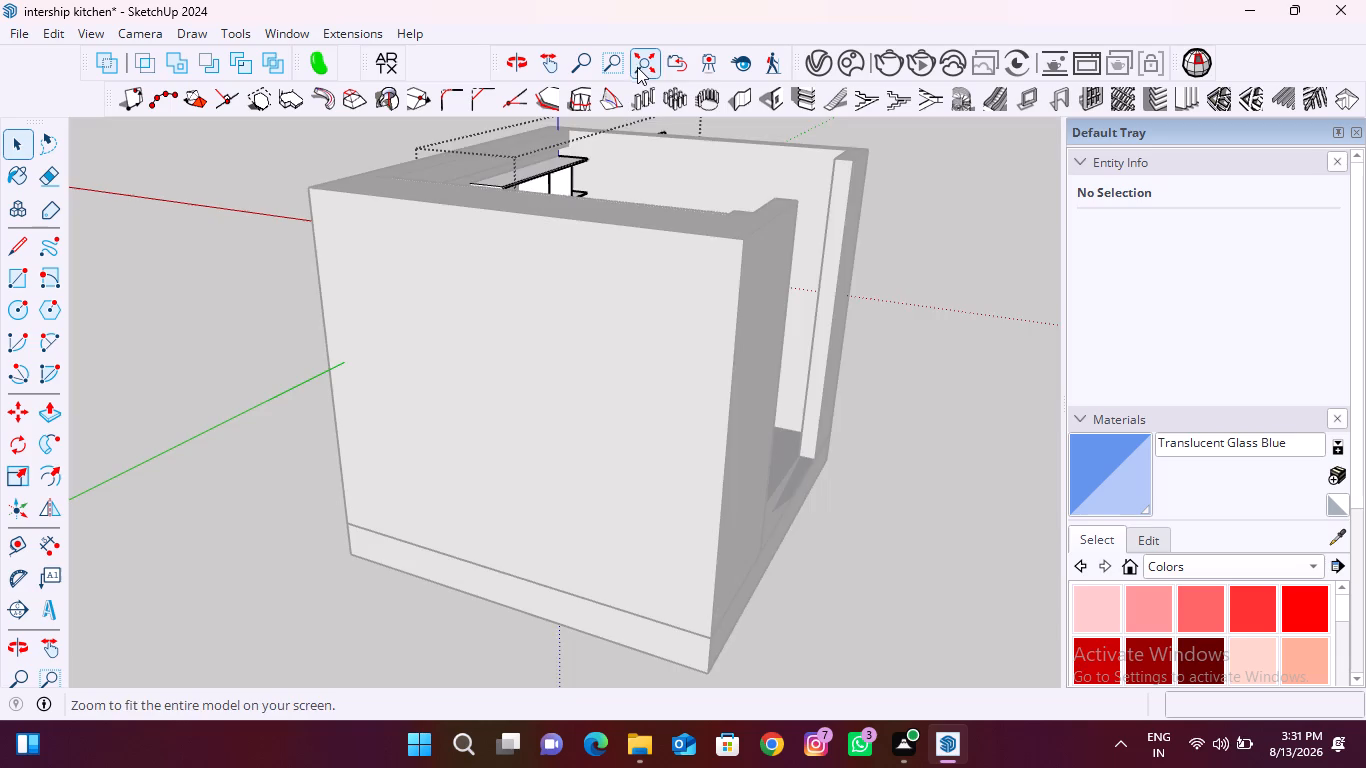
{"action": "middle_click_drag", "start_coordinate": [788, 342], "coordinate": [325, 376]}
{"action": "scroll", "coordinate": [207, 376], "scroll_direction": "down", "scroll_amount": 11}
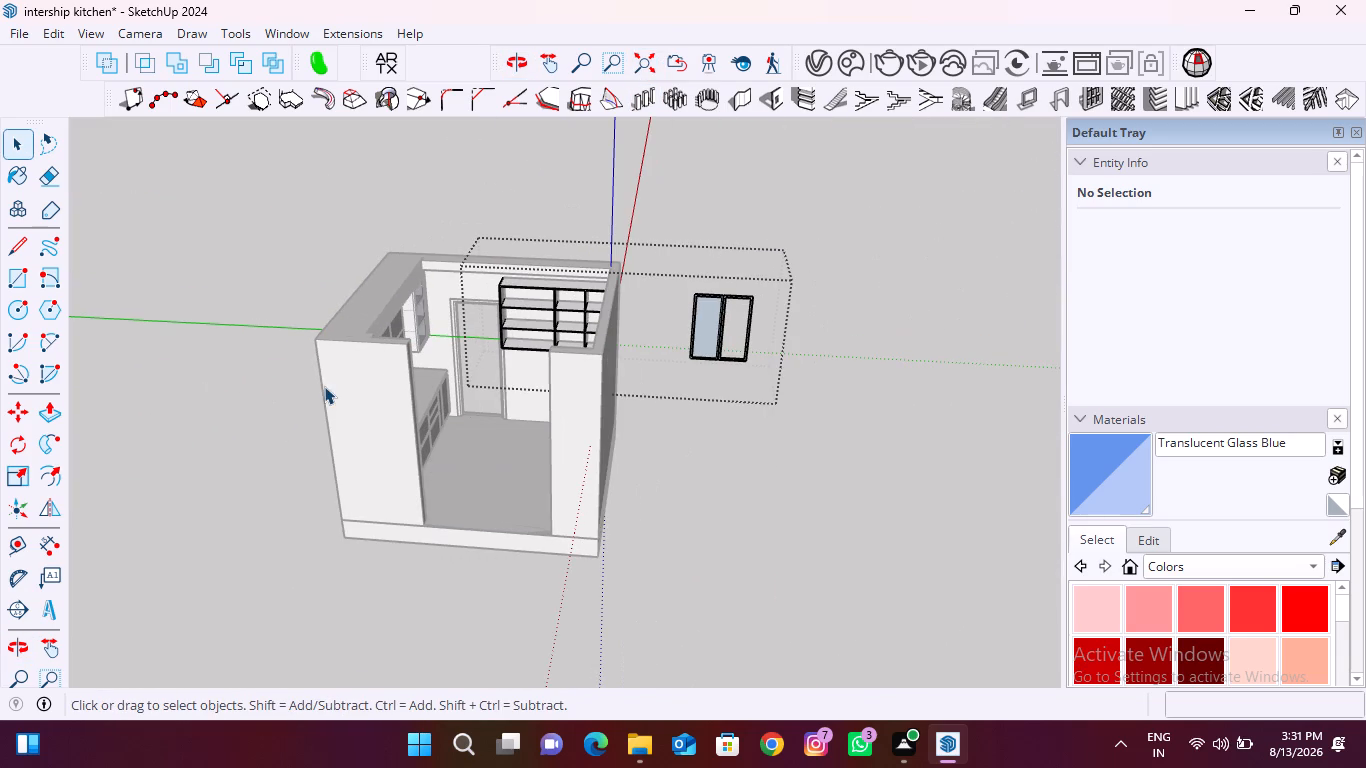
{"action": "scroll", "coordinate": [713, 313], "scroll_direction": "up", "scroll_amount": 19}
{"action": "middle_click_drag", "start_coordinate": [718, 284], "coordinate": [786, 209]}
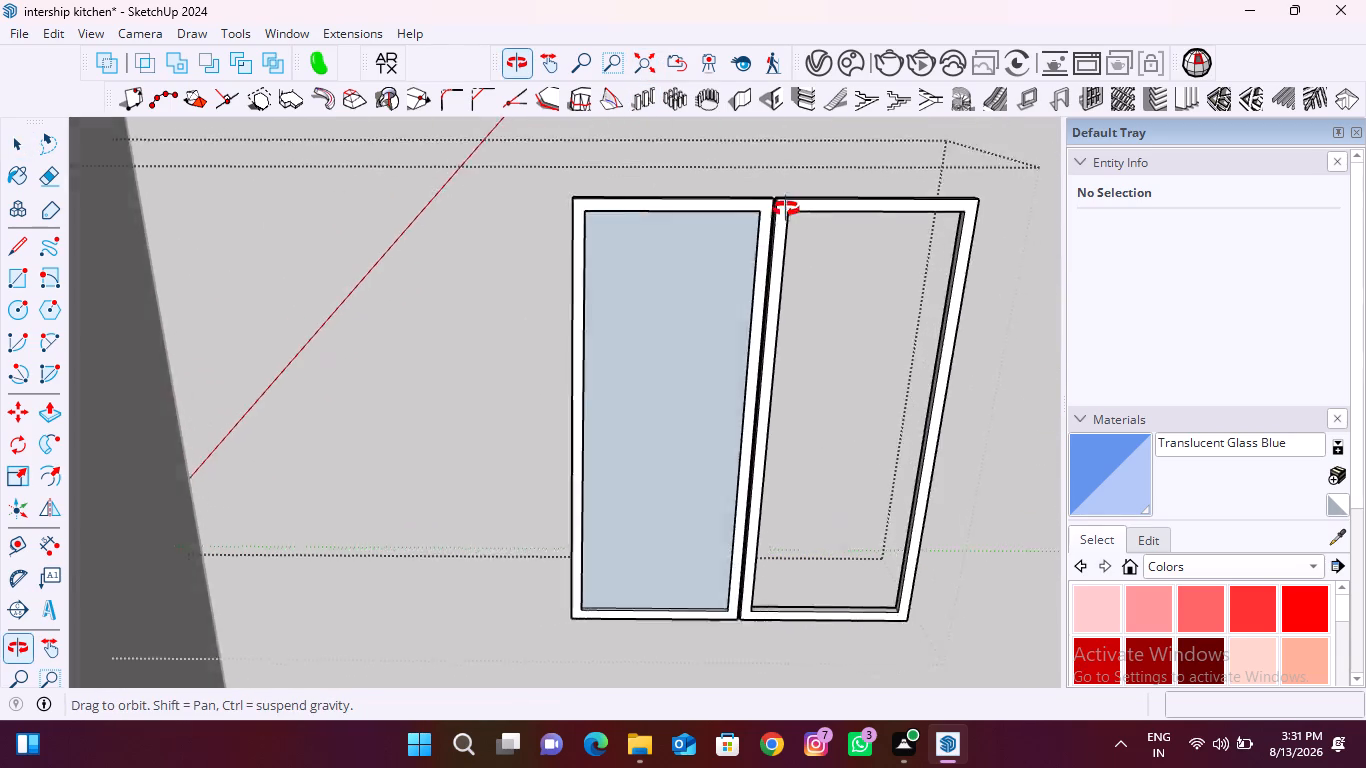
{"action": "middle_click_drag", "start_coordinate": [786, 209], "coordinate": [873, 137]}
{"action": "scroll", "coordinate": [775, 170], "scroll_direction": "up", "scroll_amount": 20}
{"action": "scroll", "coordinate": [775, 170], "scroll_direction": "up", "scroll_amount": 1}
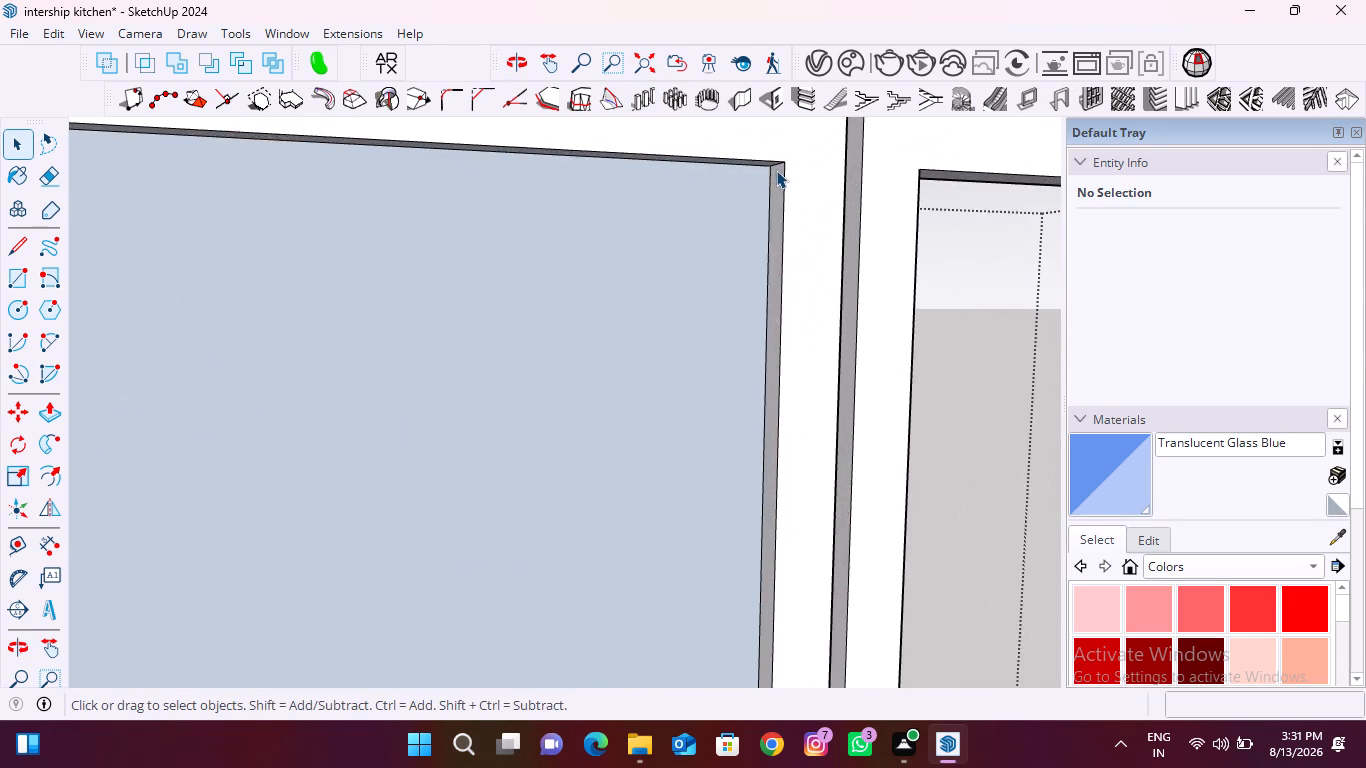
{"action": "scroll", "coordinate": [776, 170], "scroll_direction": "up", "scroll_amount": 13}
{"action": "left_click", "coordinate": [733, 190]}
{"action": "double_click", "coordinate": [733, 190]}
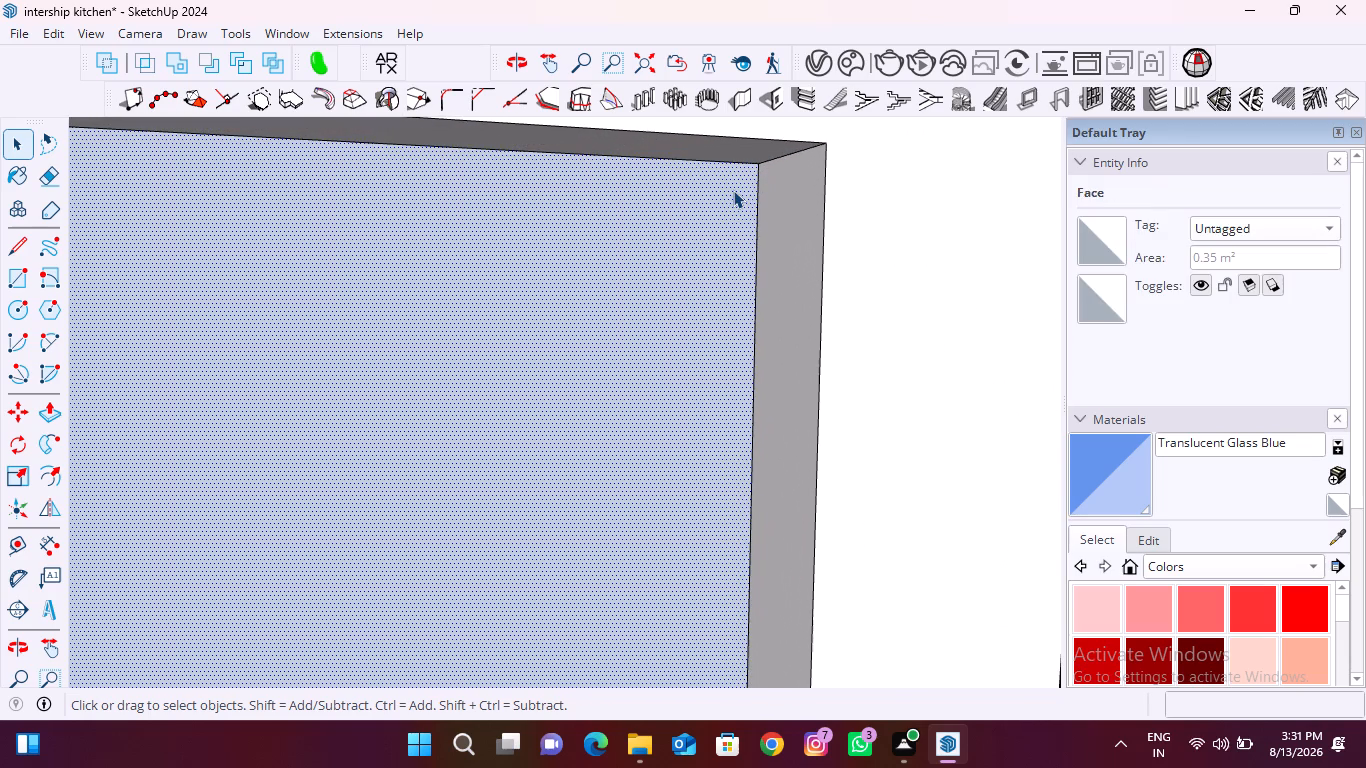
{"action": "scroll", "coordinate": [658, 195], "scroll_direction": "down", "scroll_amount": 8}
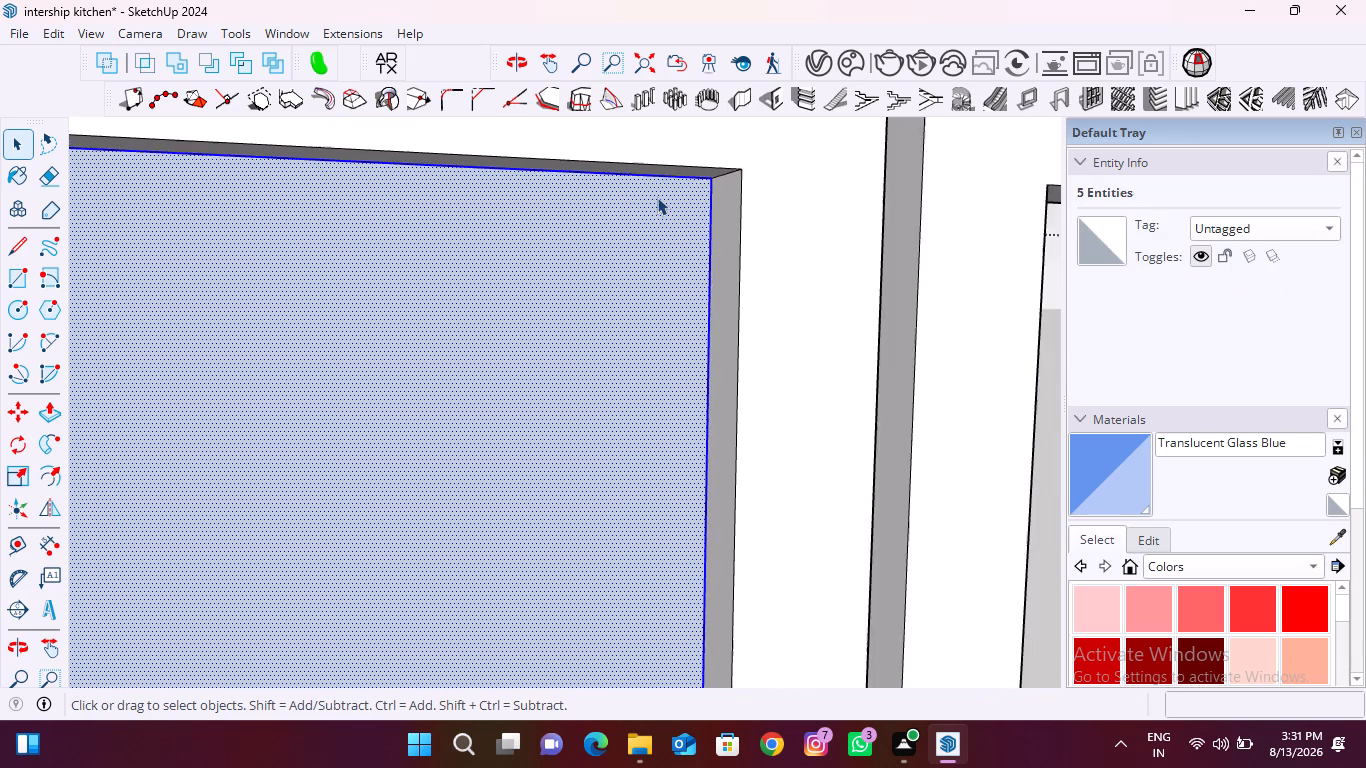
{"action": "scroll", "coordinate": [657, 197], "scroll_direction": "down", "scroll_amount": 20}
{"action": "scroll", "coordinate": [657, 197], "scroll_direction": "down", "scroll_amount": 8}
{"action": "left_click", "coordinate": [714, 294]}
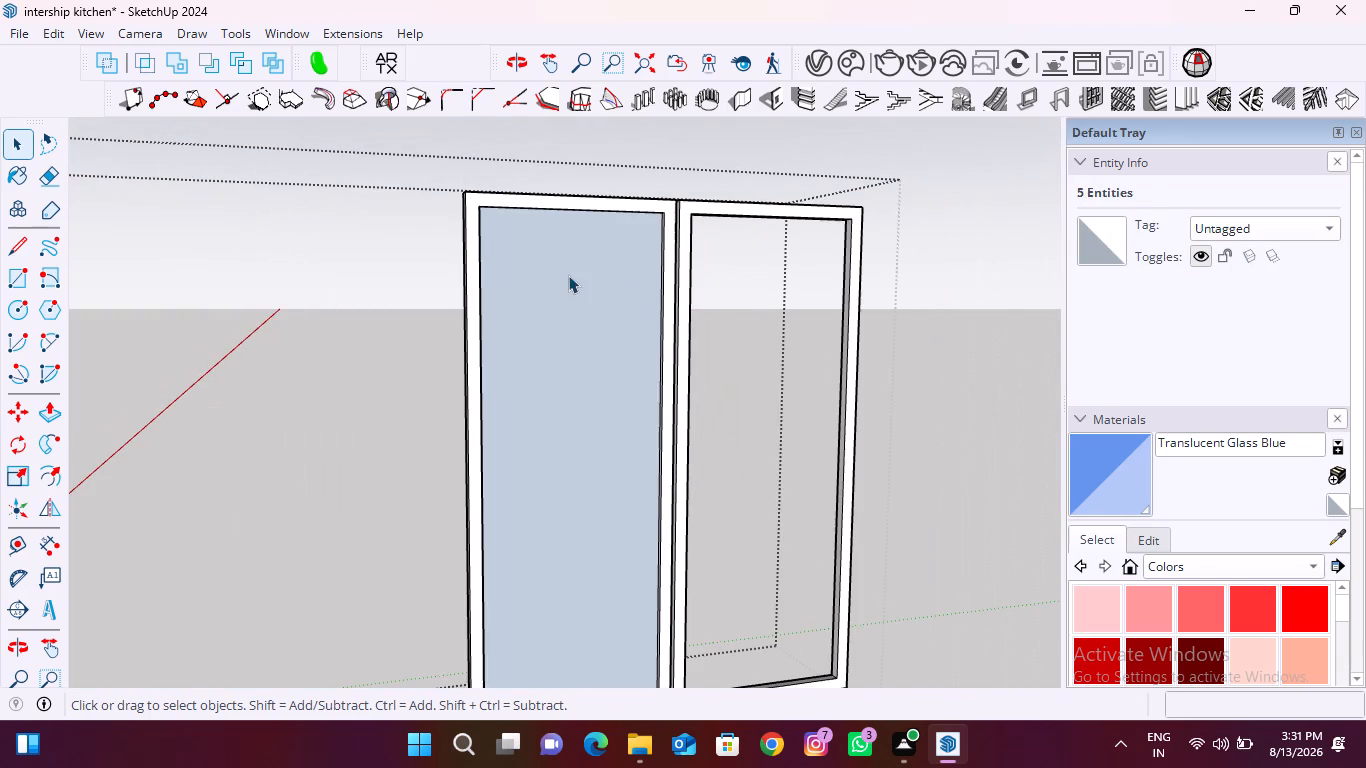
{"action": "middle_click_drag", "start_coordinate": [570, 272], "coordinate": [1207, 419]}
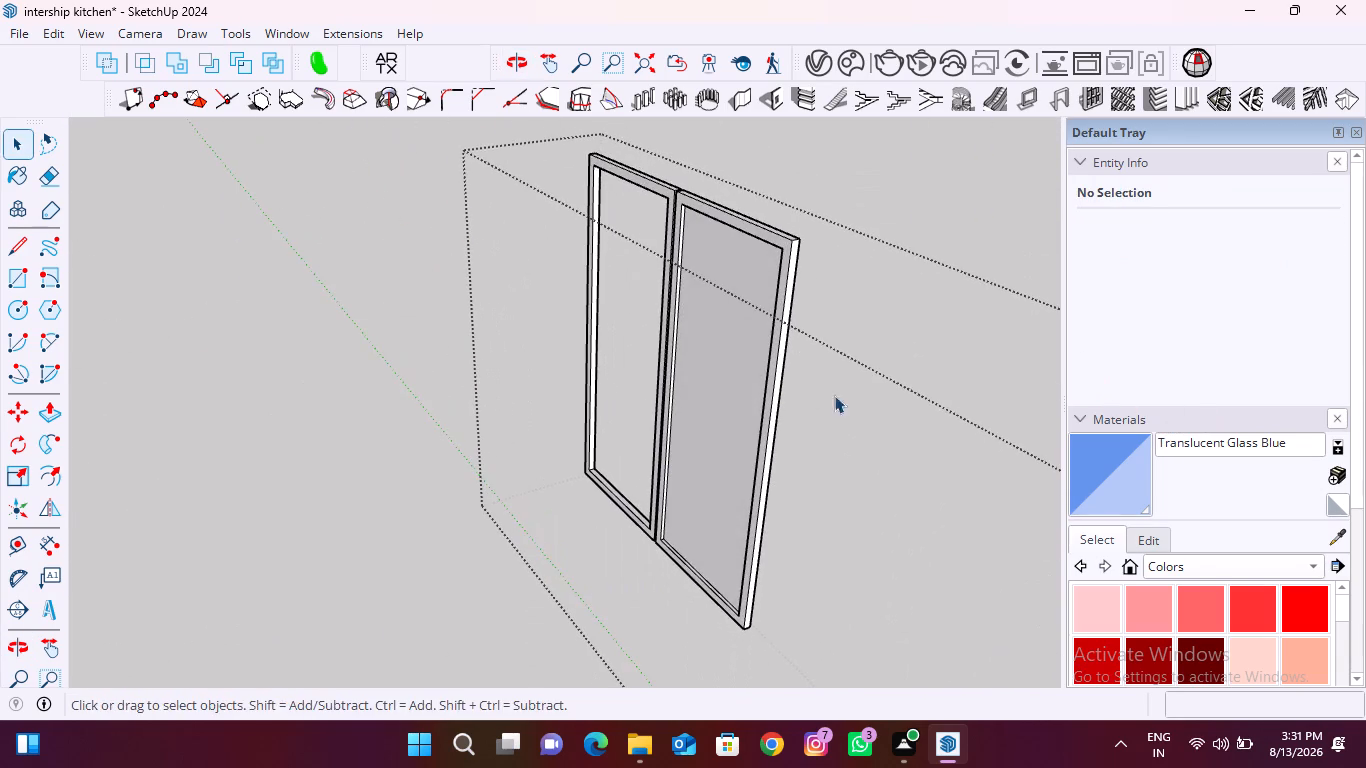
{"action": "middle_click_drag", "start_coordinate": [713, 373], "coordinate": [939, 345]}
{"action": "scroll", "coordinate": [790, 211], "scroll_direction": "up", "scroll_amount": 4}
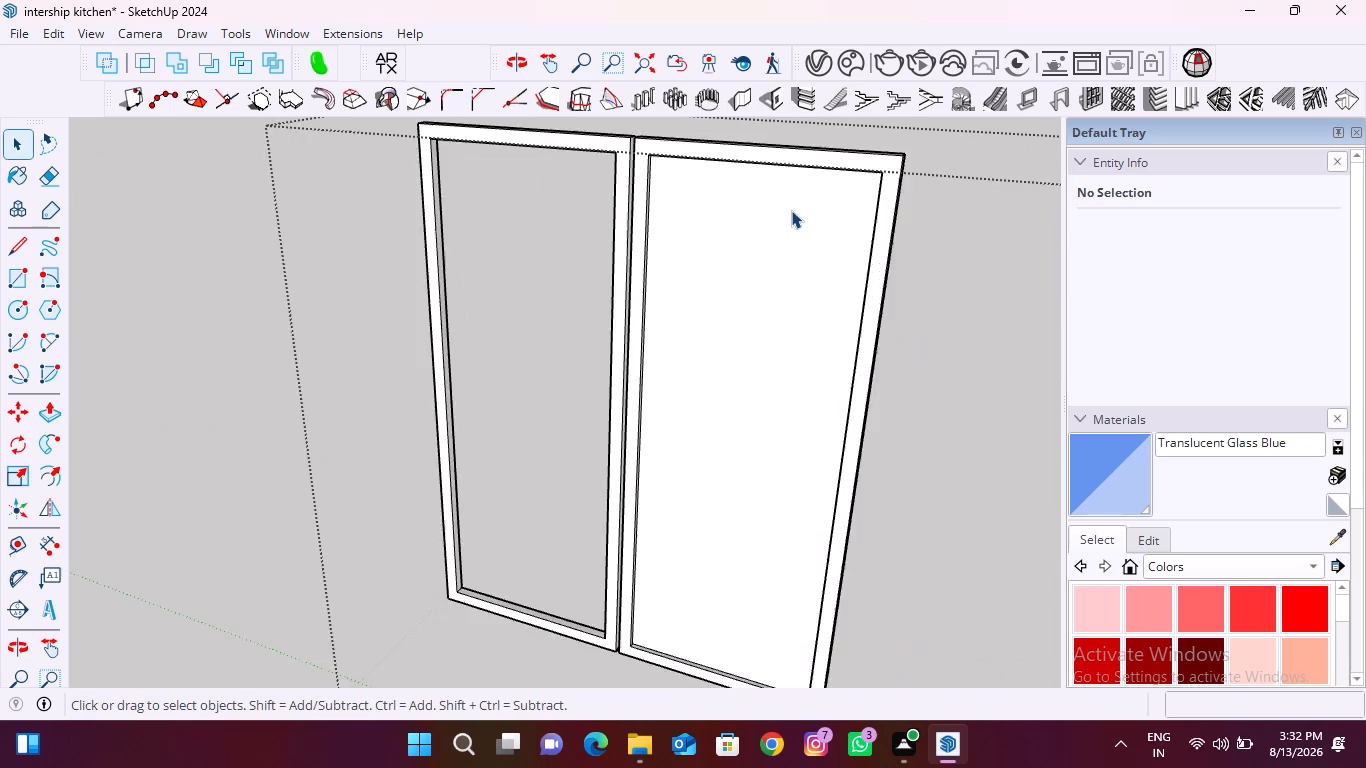
{"action": "scroll", "coordinate": [791, 210], "scroll_direction": "up", "scroll_amount": 4}
{"action": "middle_click_drag", "start_coordinate": [858, 195], "coordinate": [282, 184]}
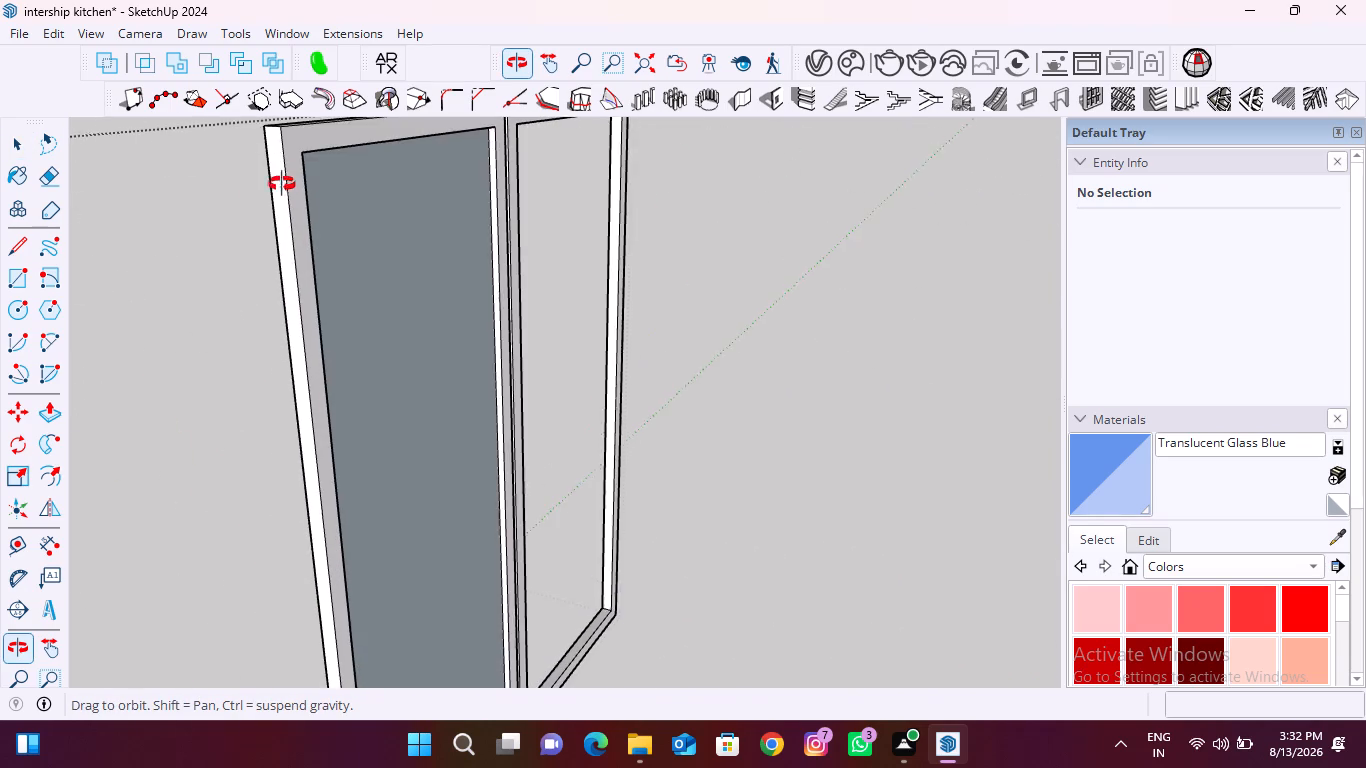
{"action": "middle_click_drag", "start_coordinate": [282, 184], "coordinate": [750, 249]}
{"action": "middle_click", "coordinate": [729, 234]}
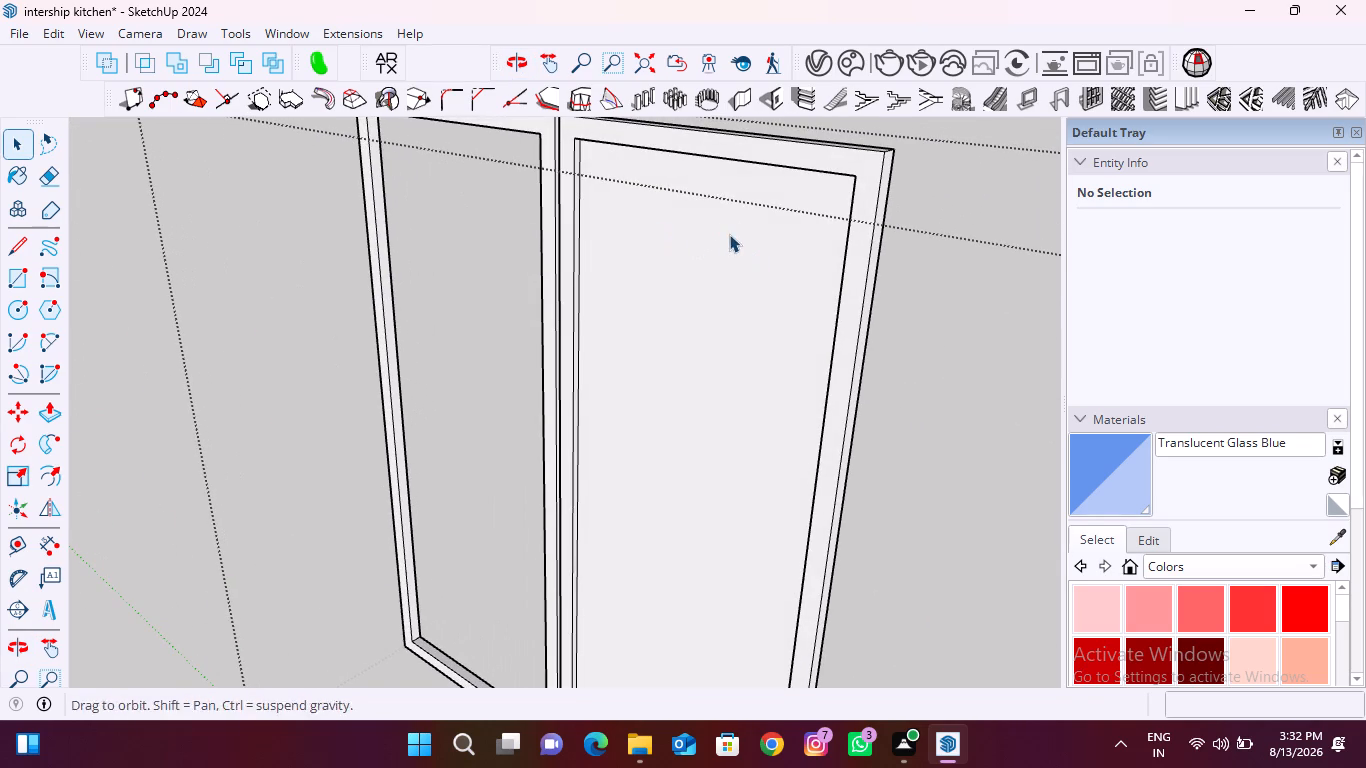
{"action": "left_click", "coordinate": [731, 235]}
{"action": "double_click", "coordinate": [735, 237]}
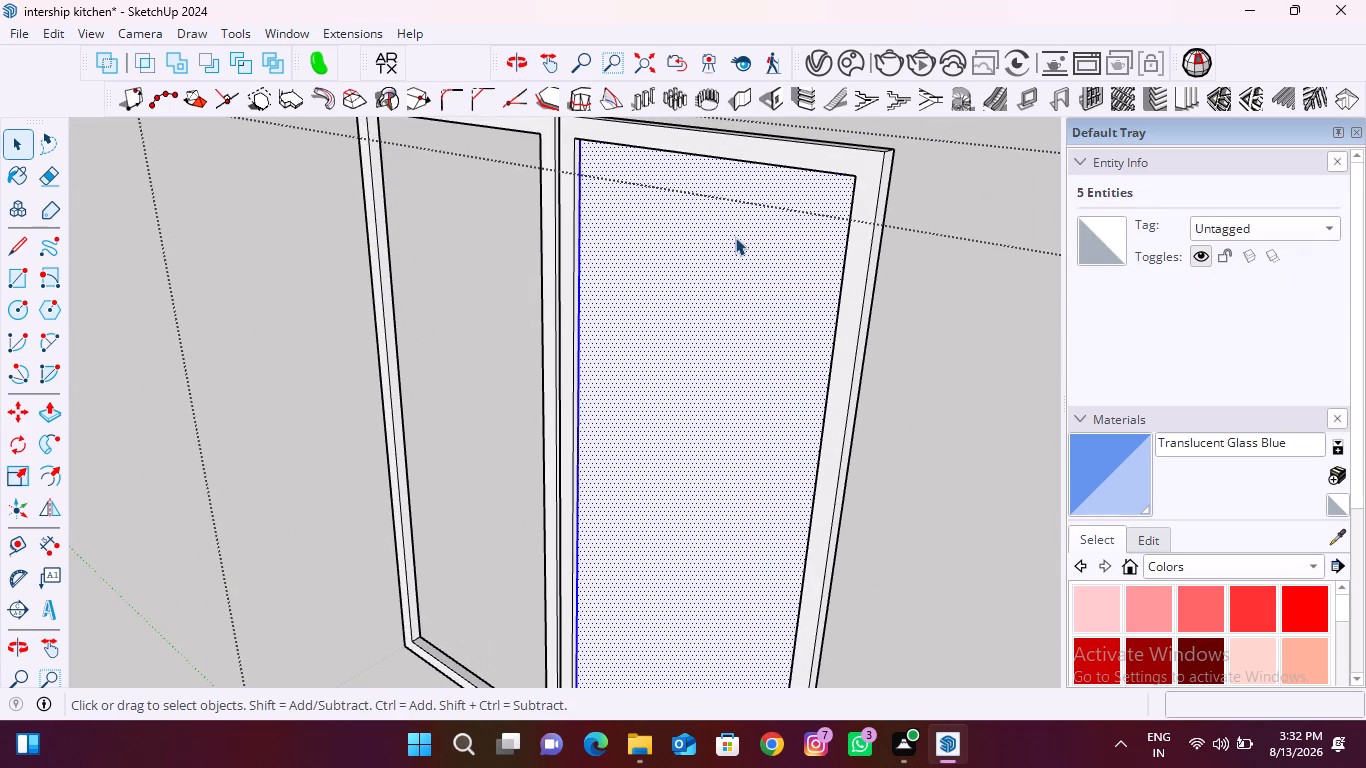
{"action": "triple_click", "coordinate": [735, 237]}
{"action": "double_click", "coordinate": [735, 237]}
{"action": "left_click", "coordinate": [952, 262]}
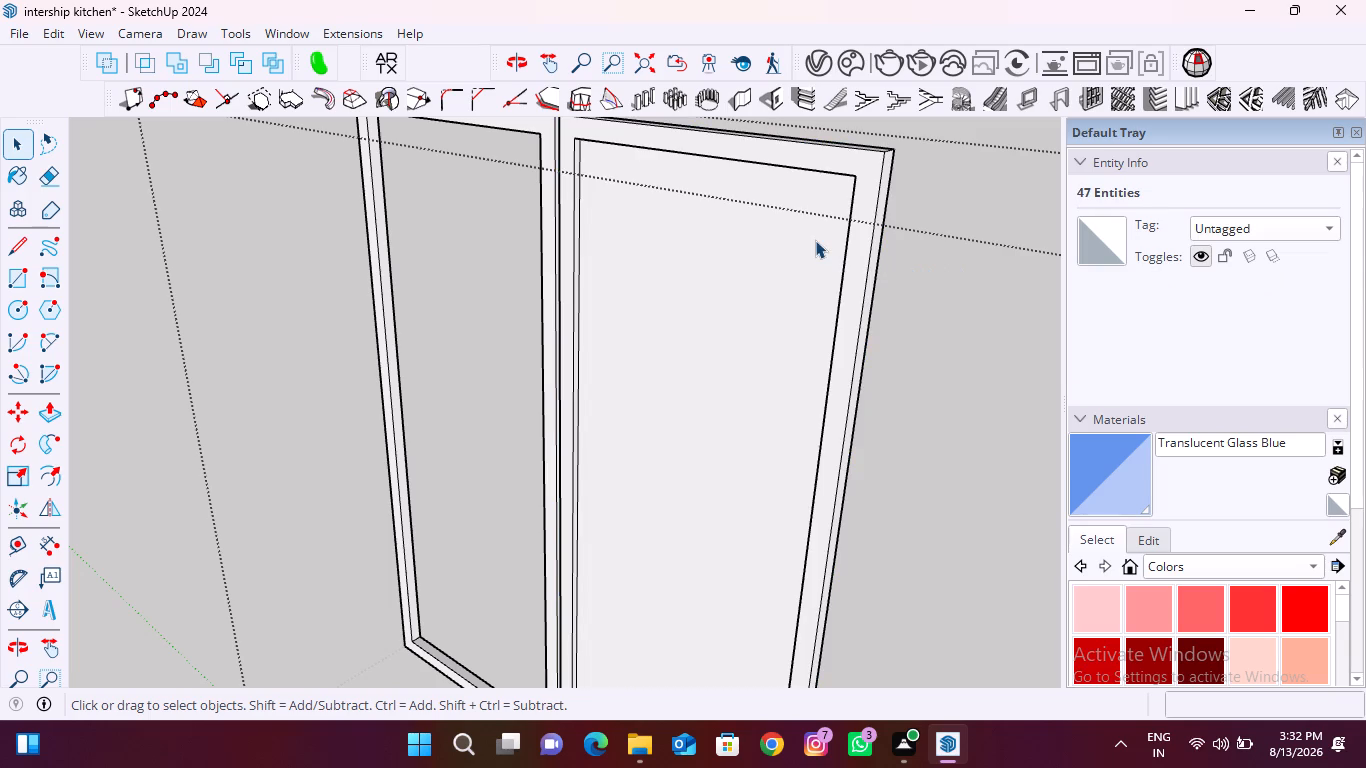
{"action": "left_click", "coordinate": [815, 240]}
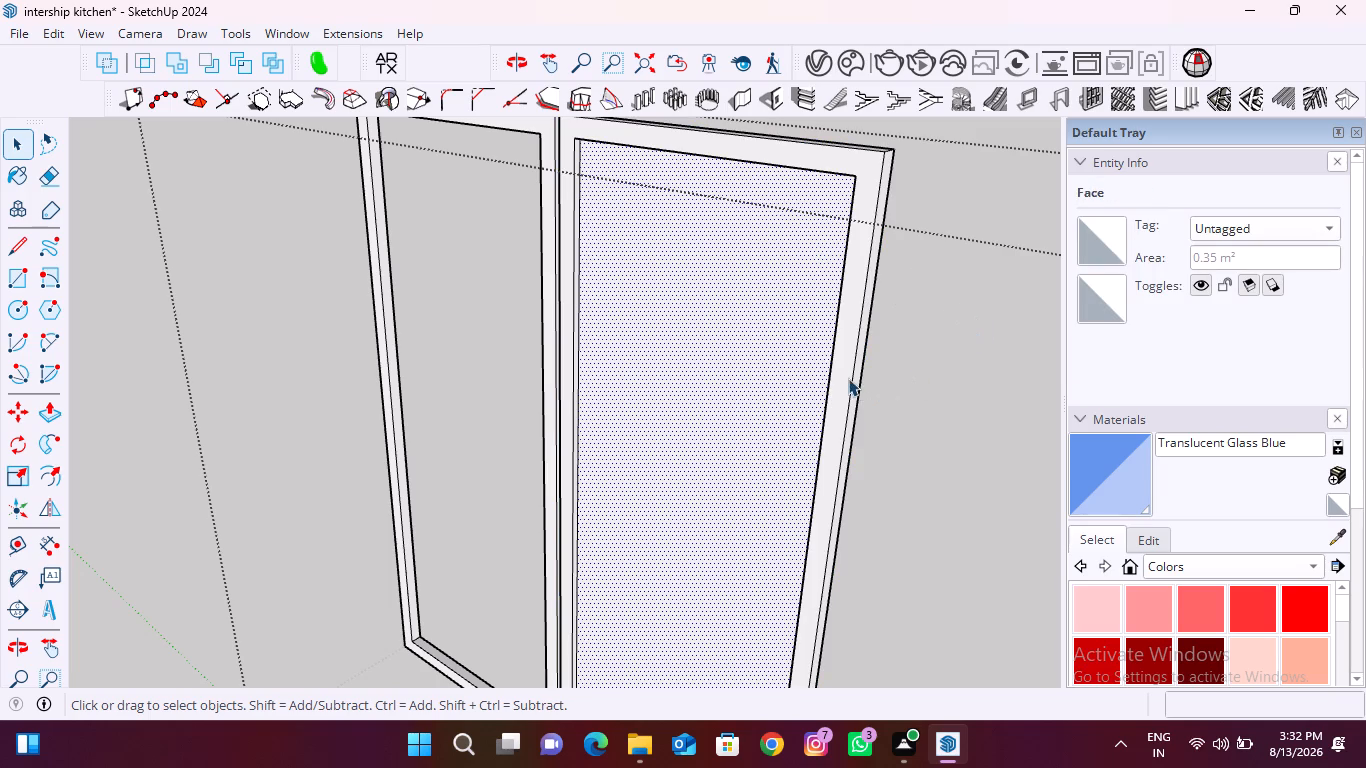
Draw an infill rectangle across the second door frame's opening, from the midpoint of one inner corner edge to the diagonally opposite one.
{"action": "scroll", "coordinate": [612, 305], "scroll_direction": "down", "scroll_amount": 5}
{"action": "middle_click_drag", "start_coordinate": [763, 325], "coordinate": [48, 328]}
{"action": "middle_click_drag", "start_coordinate": [431, 369], "coordinate": [296, 408]}
{"action": "key", "text": "r"}
{"action": "scroll", "coordinate": [610, 512], "scroll_direction": "up", "scroll_amount": 8}
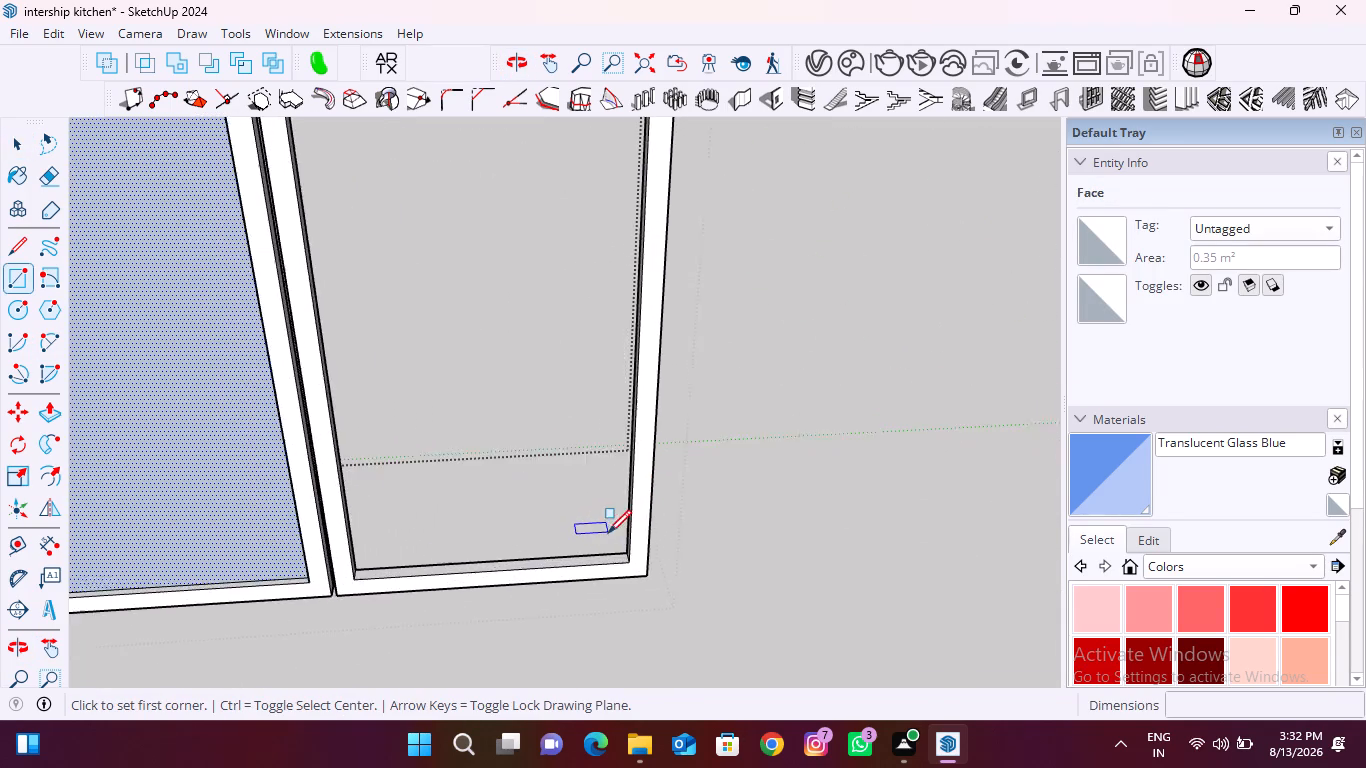
{"action": "scroll", "coordinate": [608, 533], "scroll_direction": "up", "scroll_amount": 16}
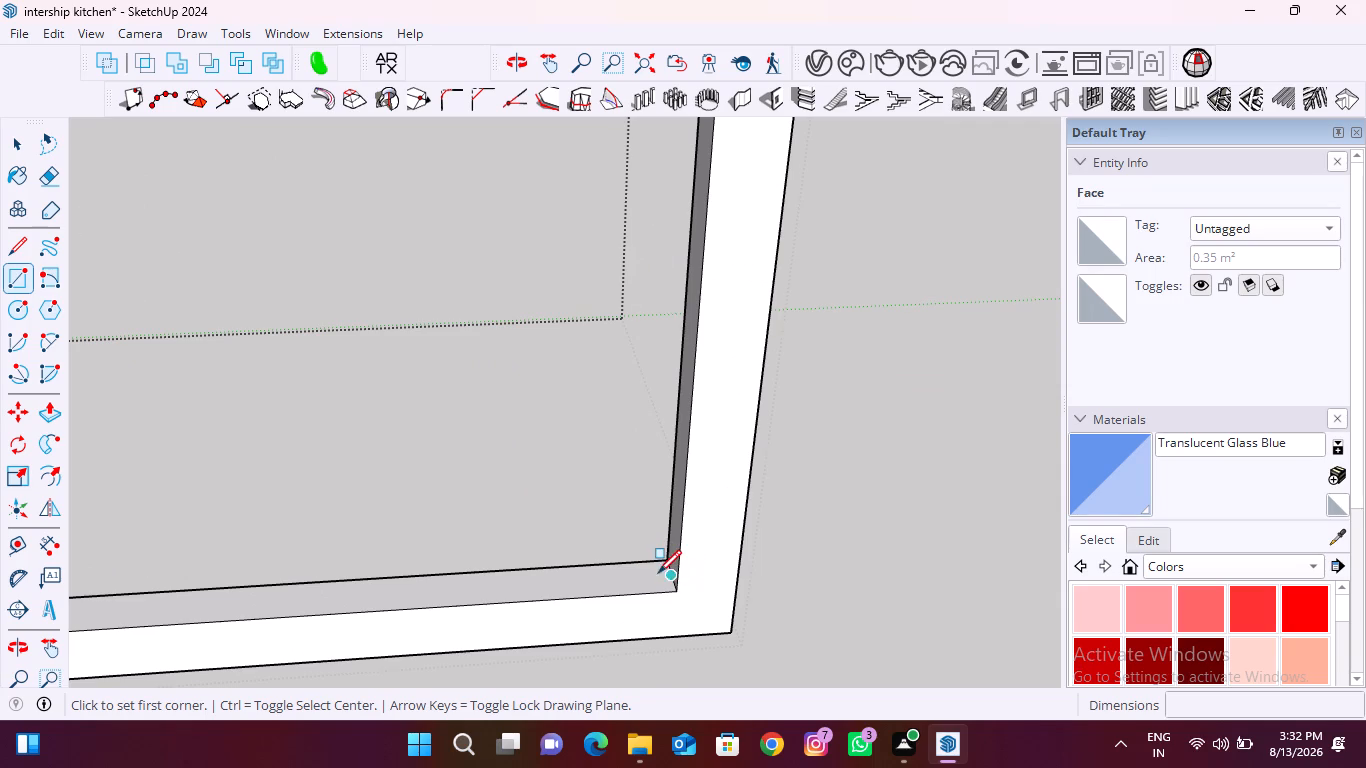
{"action": "left_click", "coordinate": [670, 574]}
{"action": "scroll", "coordinate": [539, 578], "scroll_direction": "down", "scroll_amount": 11}
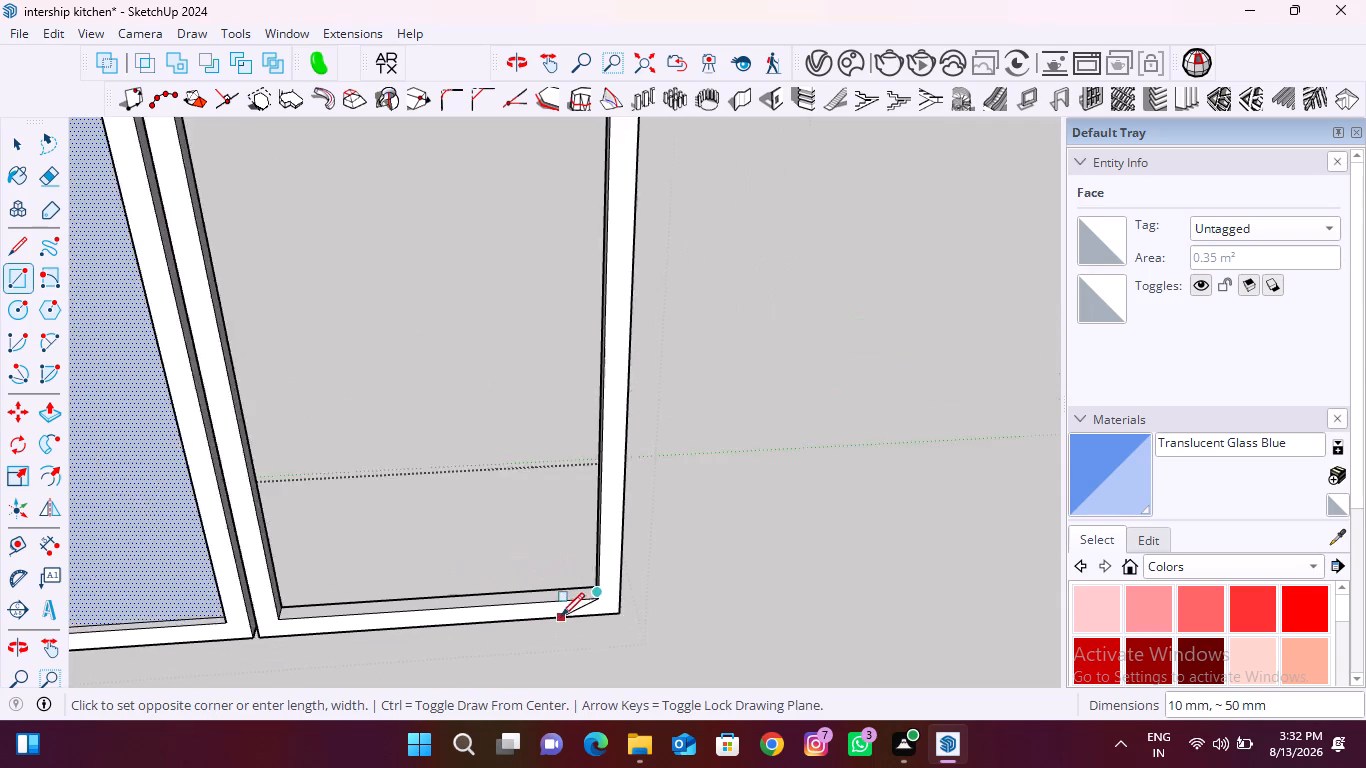
{"action": "scroll", "coordinate": [561, 616], "scroll_direction": "down", "scroll_amount": 11}
{"action": "middle_click_drag", "start_coordinate": [503, 609], "coordinate": [375, 484]}
{"action": "scroll", "coordinate": [396, 254], "scroll_direction": "up", "scroll_amount": 7}
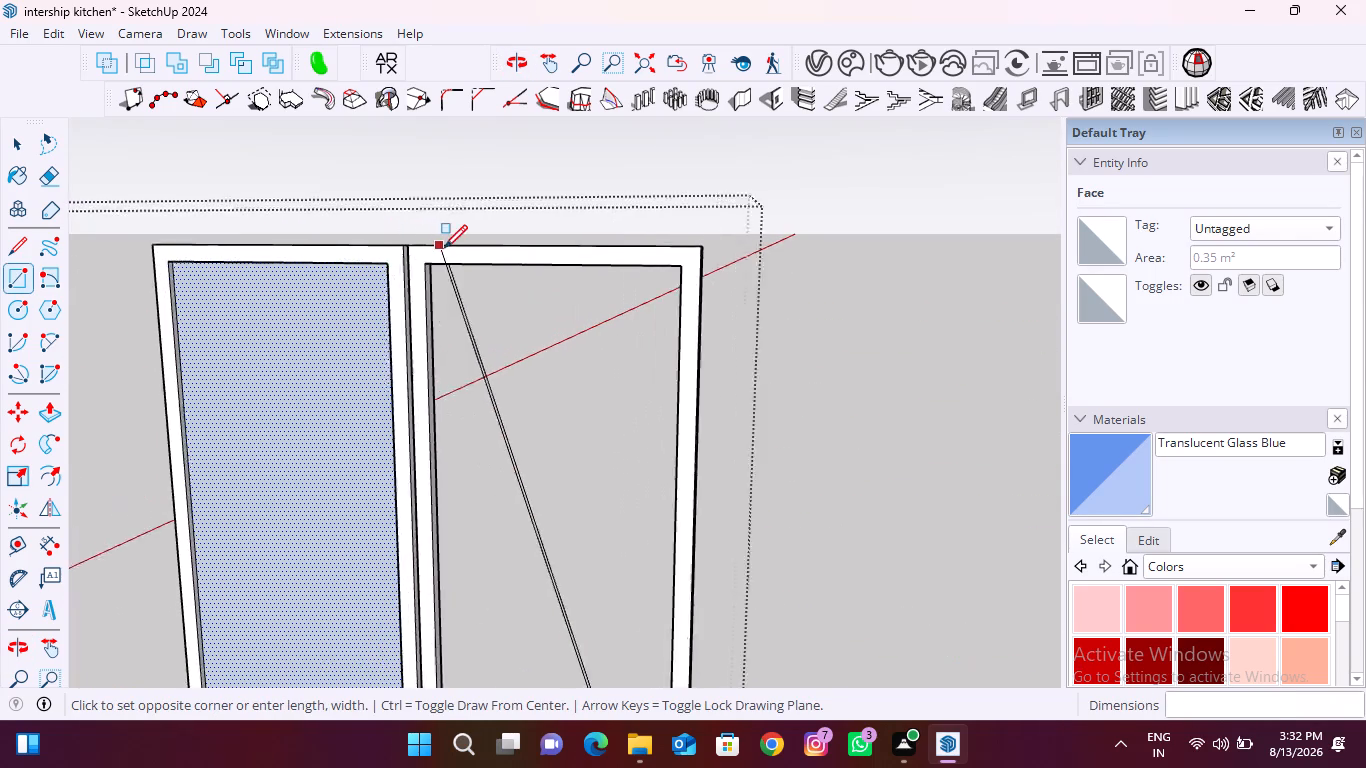
{"action": "scroll", "coordinate": [444, 248], "scroll_direction": "up", "scroll_amount": 20}
{"action": "scroll", "coordinate": [444, 248], "scroll_direction": "up", "scroll_amount": 7}
{"action": "middle_click_drag", "start_coordinate": [399, 306], "coordinate": [396, 288]}
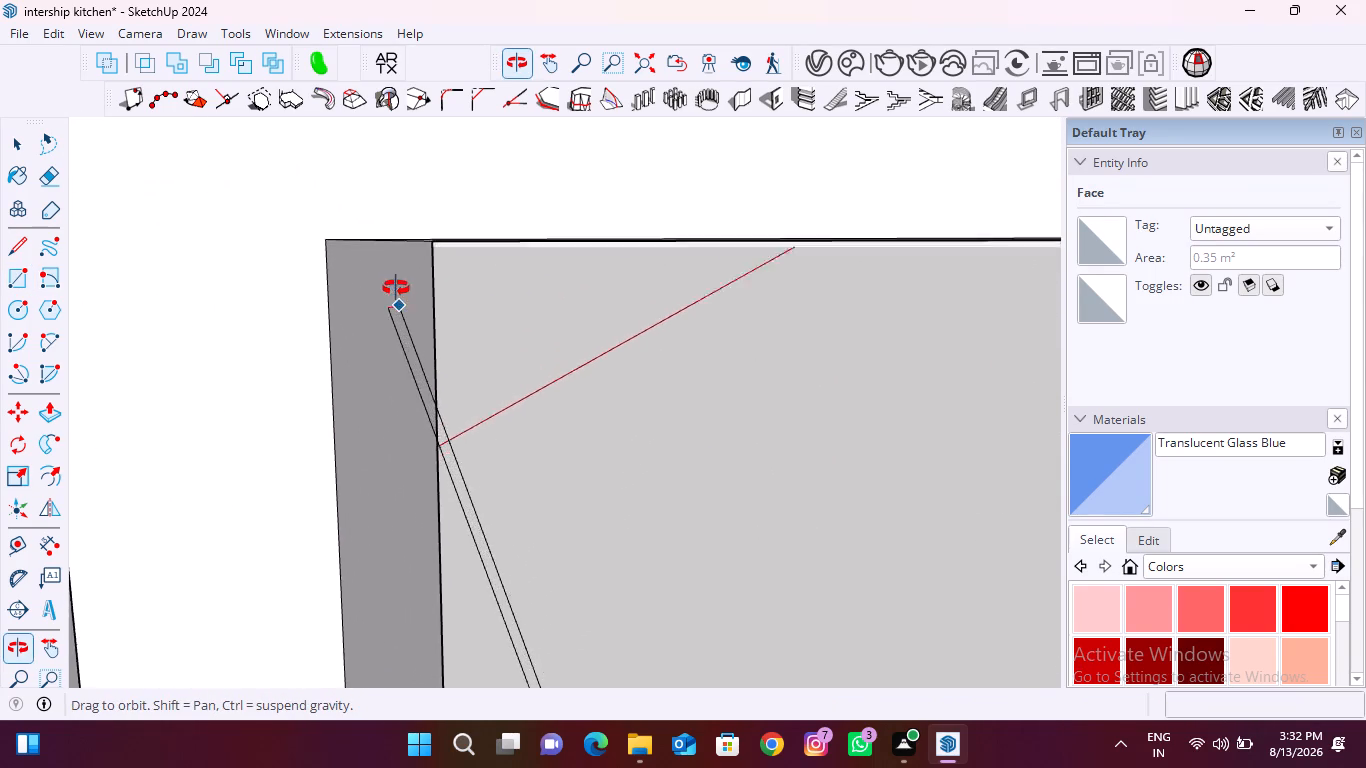
{"action": "middle_click_drag", "start_coordinate": [396, 288], "coordinate": [358, 164]}
{"action": "left_click", "coordinate": [391, 233]}
Undo a repeated Push/Pull on the infill face in the second door frame and Push/Pull it 4 mm instead.
{"action": "scroll", "coordinate": [361, 234], "scroll_direction": "down", "scroll_amount": 4}
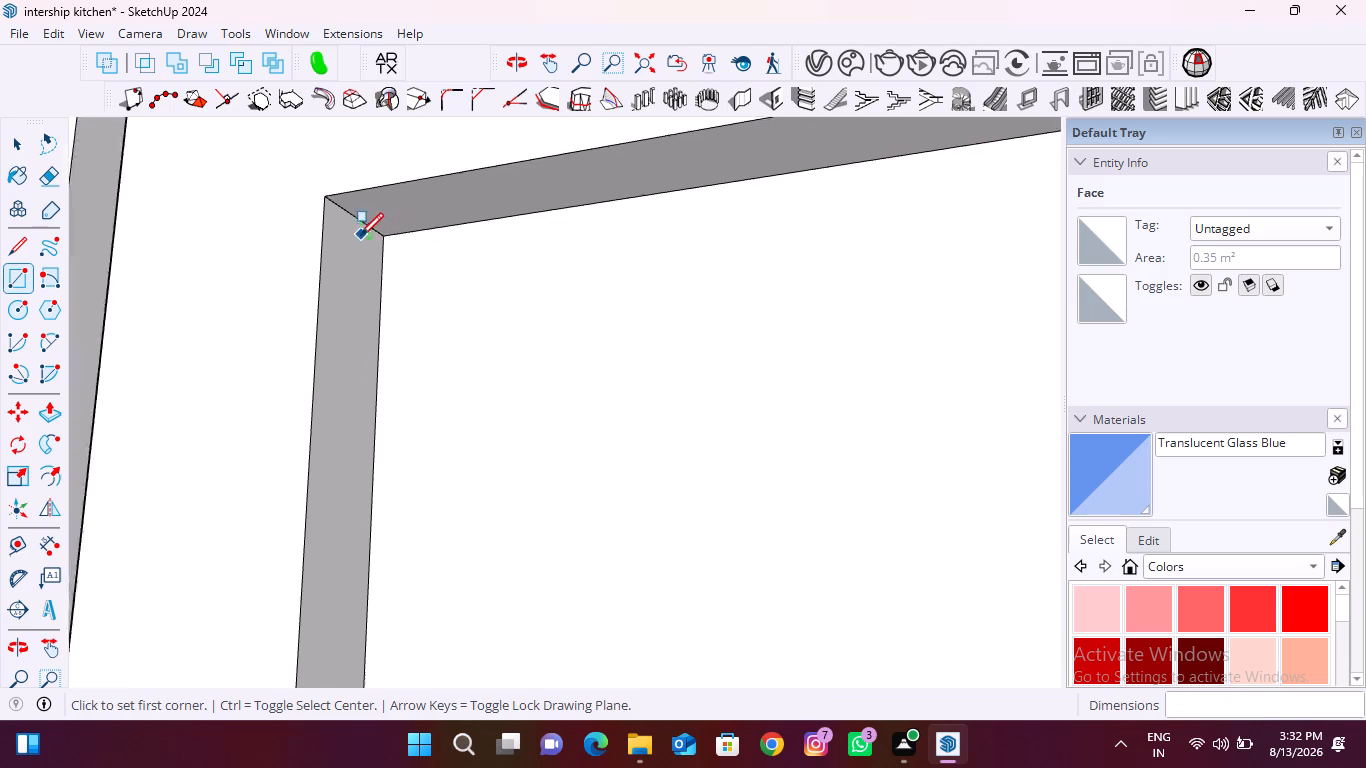
{"action": "scroll", "coordinate": [360, 236], "scroll_direction": "down", "scroll_amount": 20}
{"action": "scroll", "coordinate": [360, 236], "scroll_direction": "down", "scroll_amount": 1}
{"action": "middle_click_drag", "start_coordinate": [651, 389], "coordinate": [227, 448]}
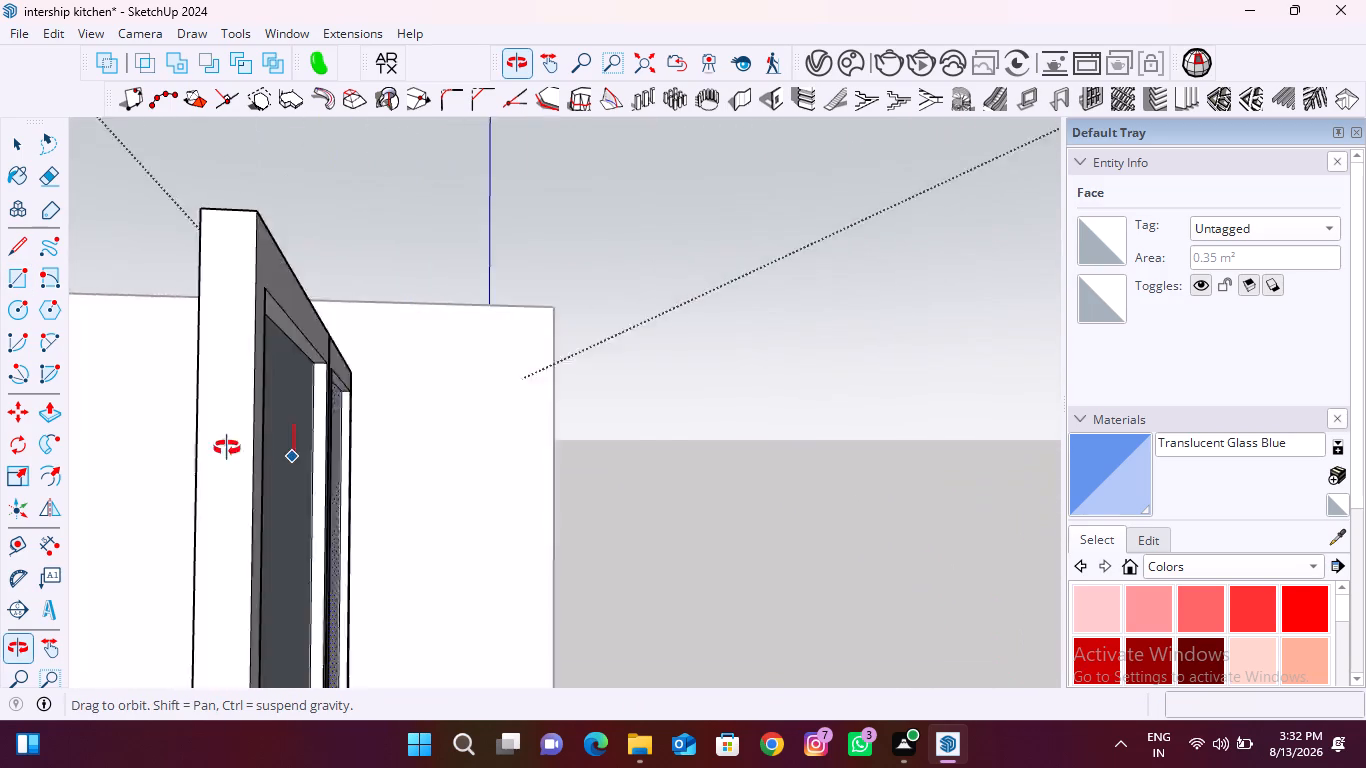
{"action": "middle_click_drag", "start_coordinate": [227, 448], "coordinate": [210, 448]}
{"action": "key", "text": "space"}
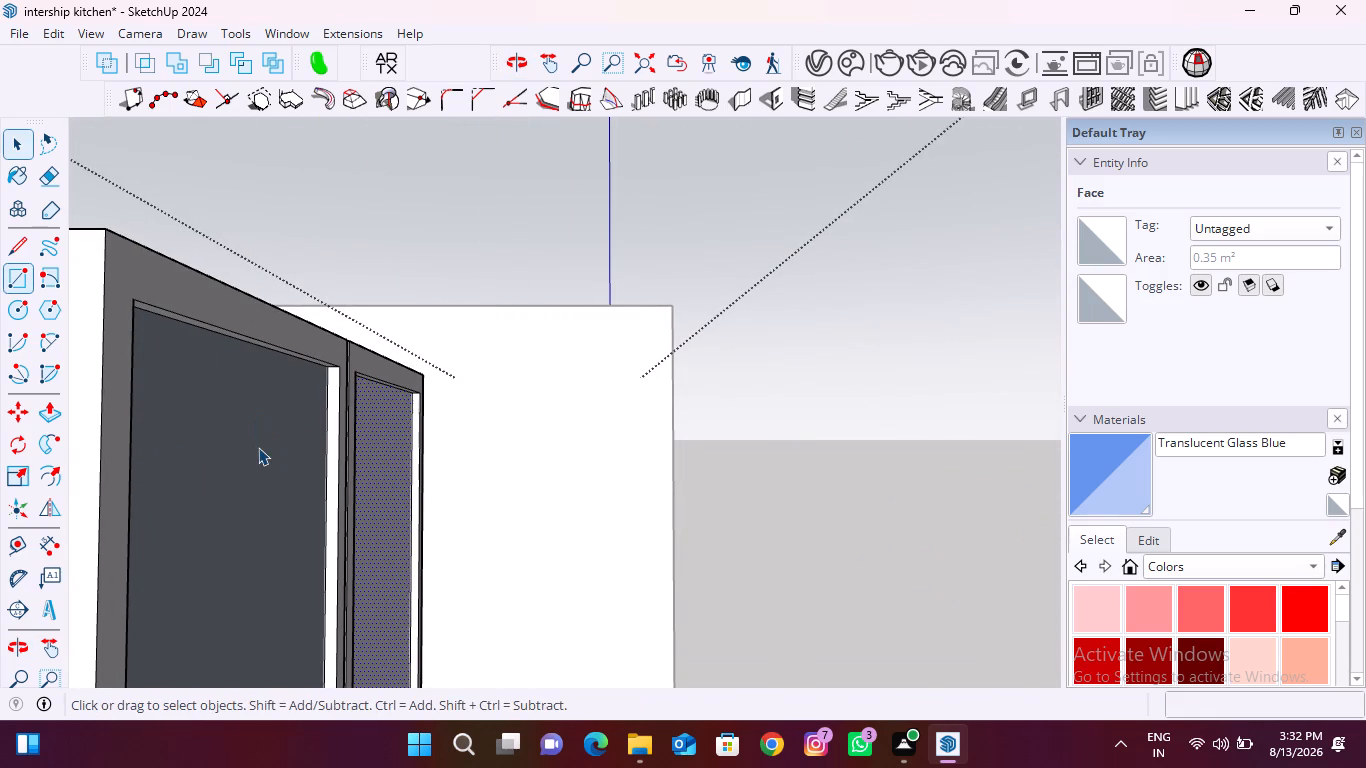
{"action": "type", "text": "p"}
{"action": "left_click", "coordinate": [266, 410]}
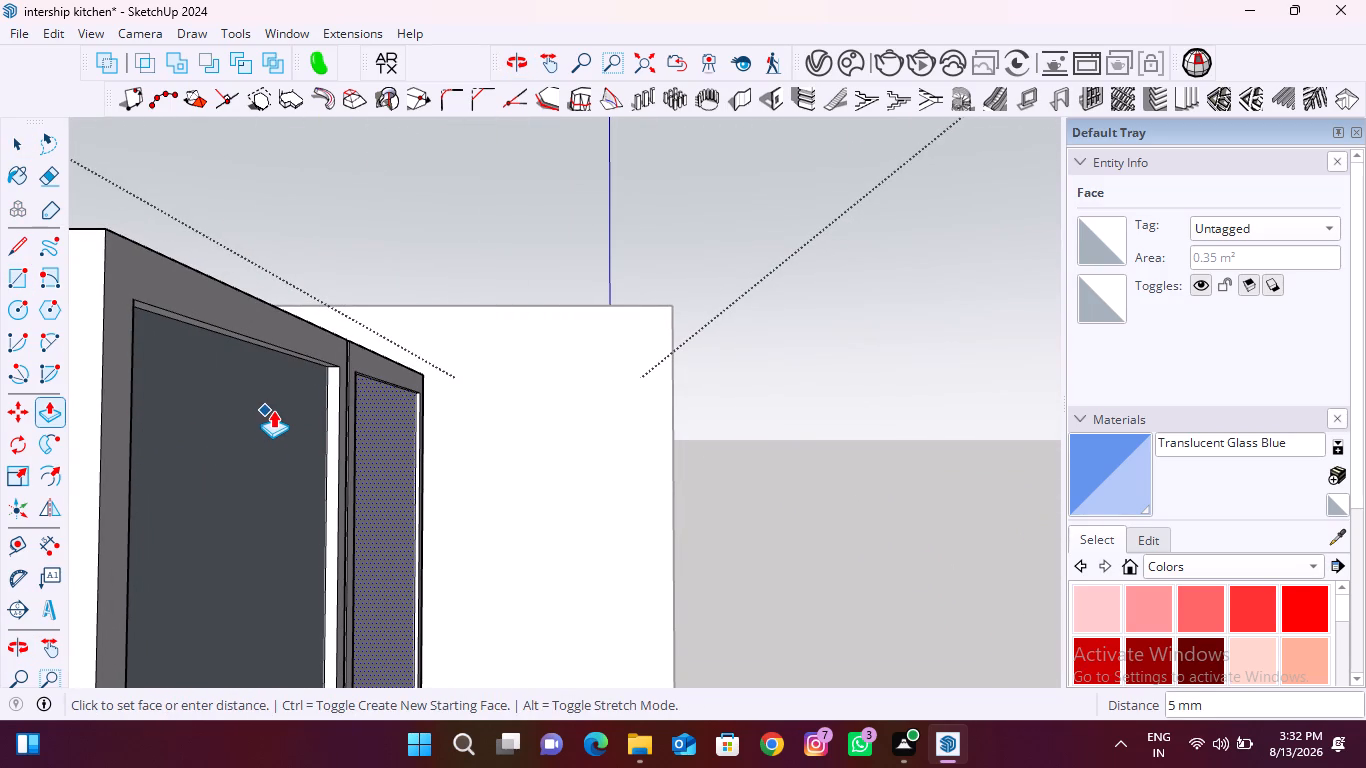
{"action": "key", "text": "Escape"}
{"action": "double_click", "coordinate": [275, 431]}
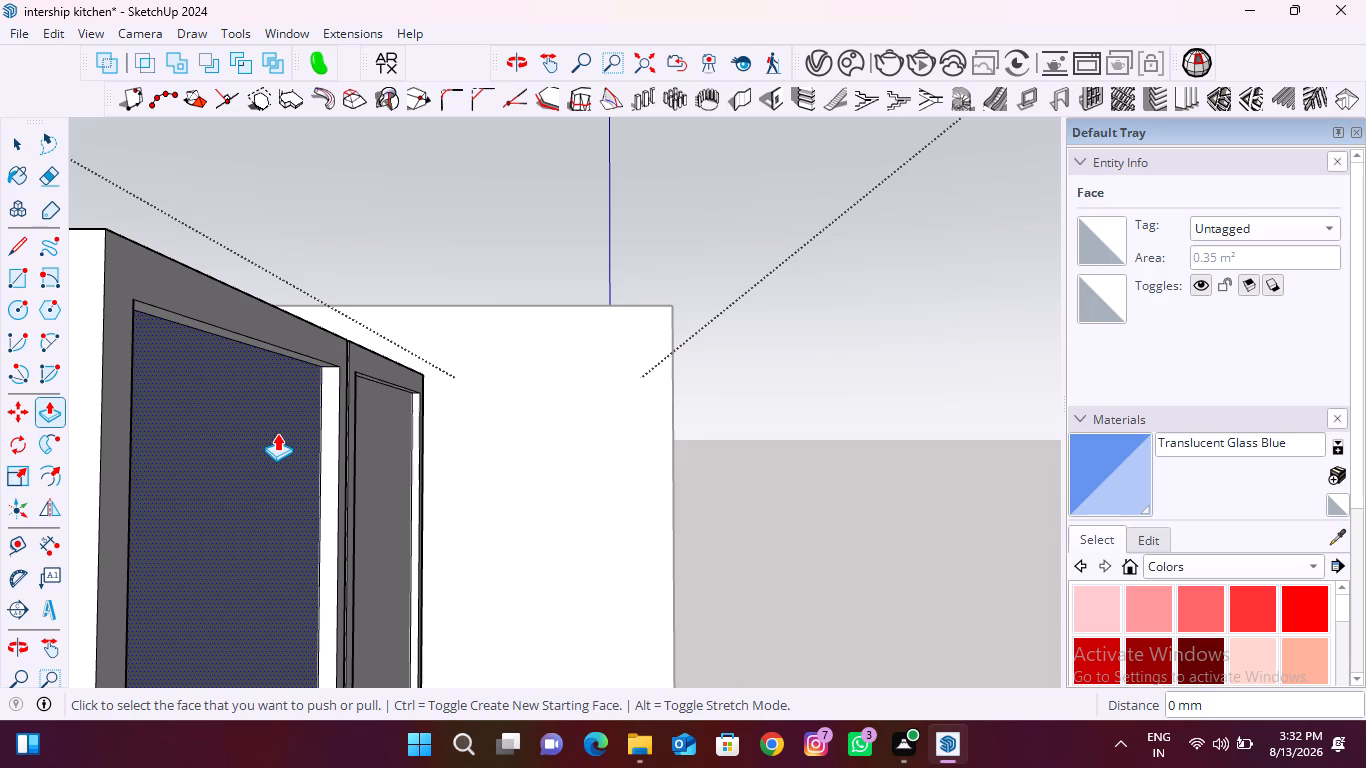
{"action": "key", "text": "ctrl+z"}
{"action": "left_click", "coordinate": [275, 432]}
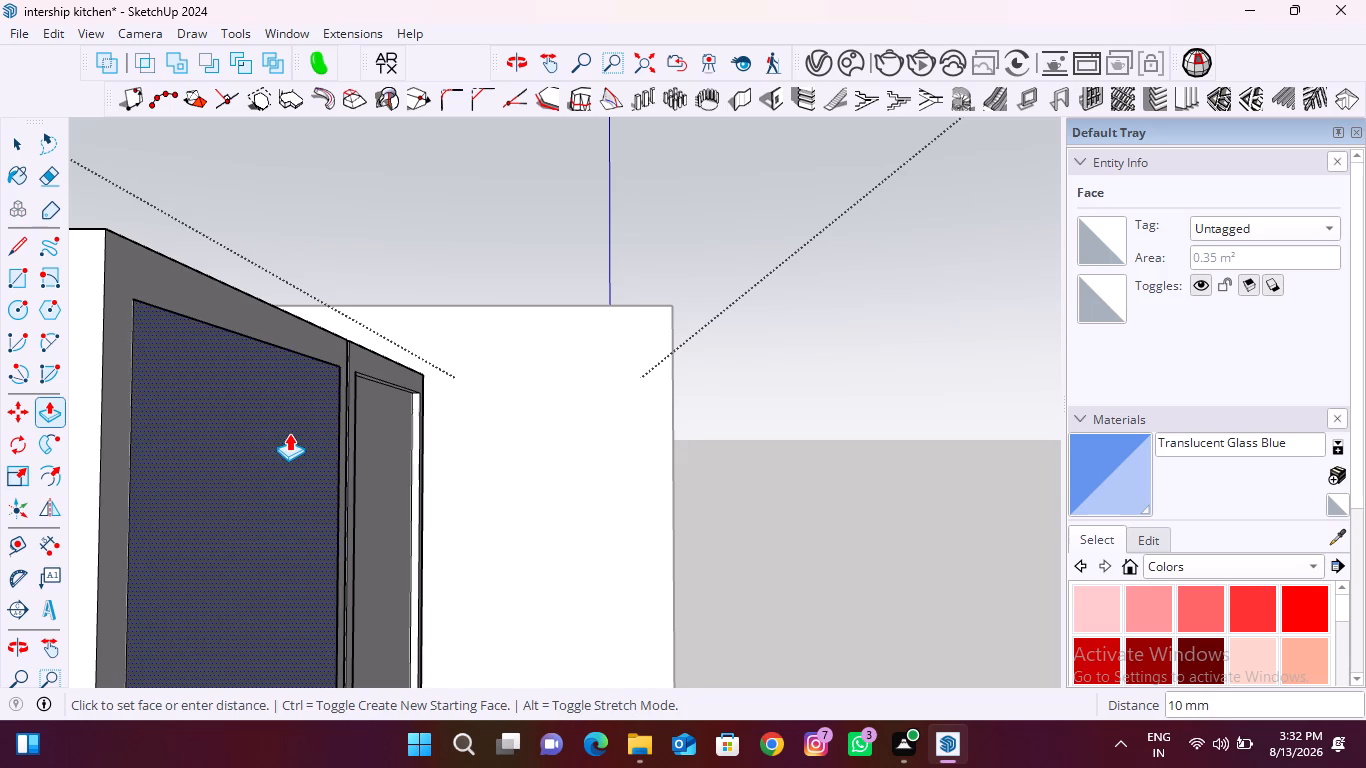
{"action": "key", "text": "4"}
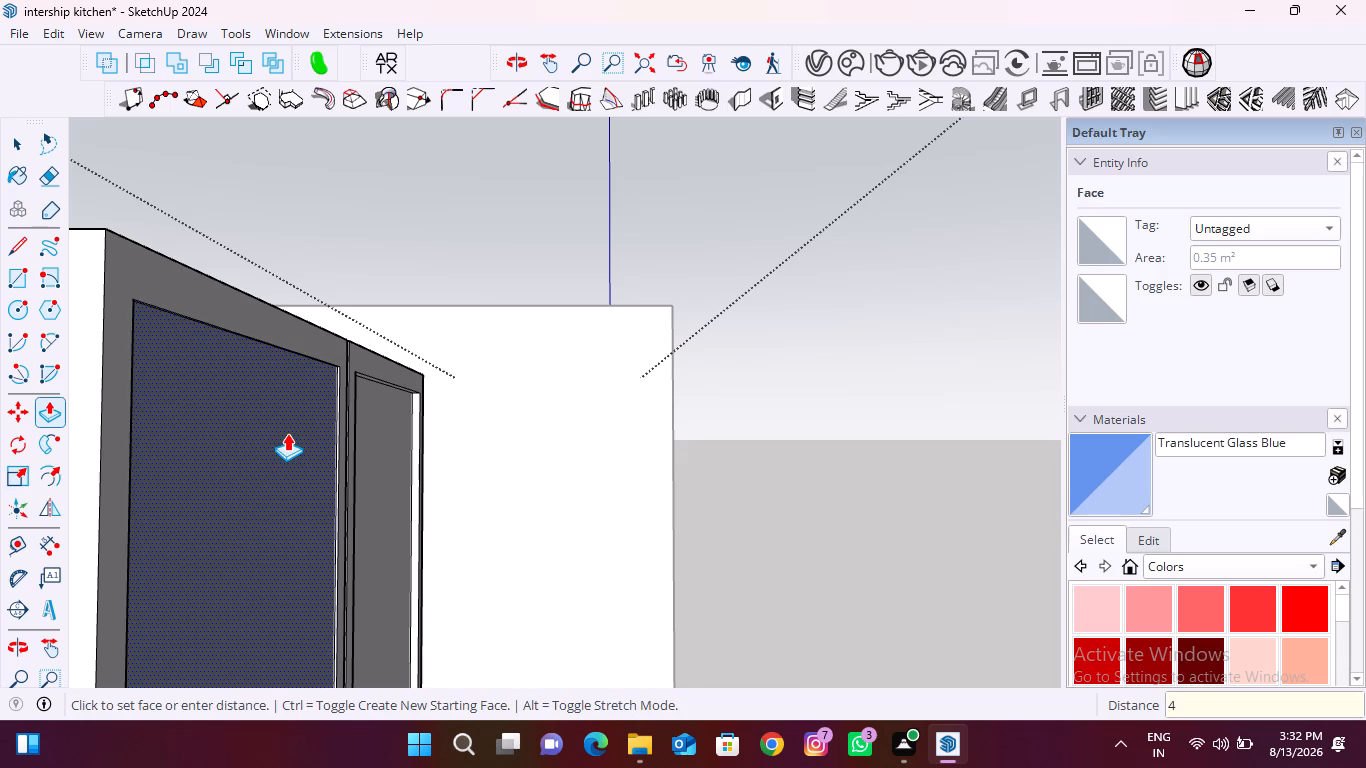
{"action": "key", "text": "Return"}
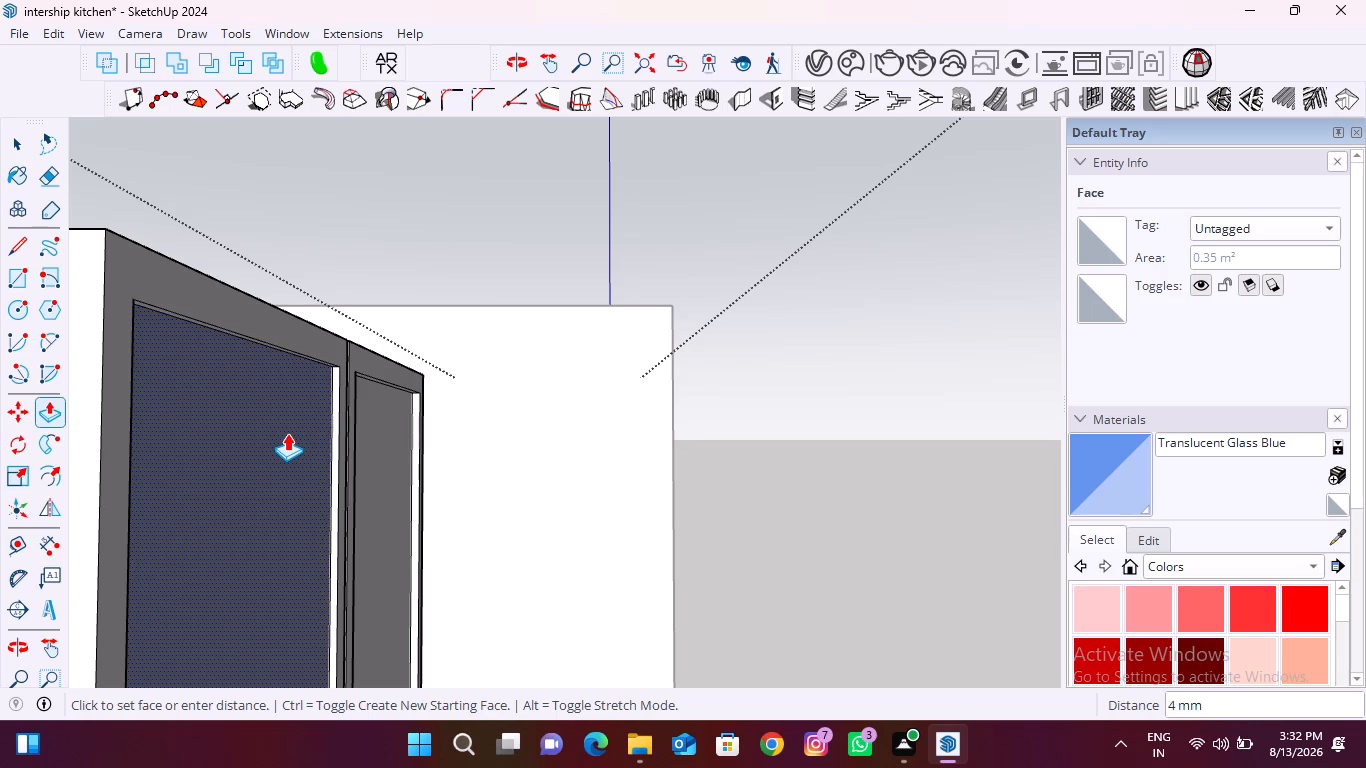
Push/Pull the opposite side of the second door's infill panel 8 mm.
{"action": "middle_click_drag", "start_coordinate": [189, 460], "coordinate": [534, 494]}
{"action": "scroll", "coordinate": [575, 461], "scroll_direction": "down", "scroll_amount": 6}
{"action": "scroll", "coordinate": [456, 452], "scroll_direction": "up", "scroll_amount": 3}
{"action": "left_click", "coordinate": [453, 451]}
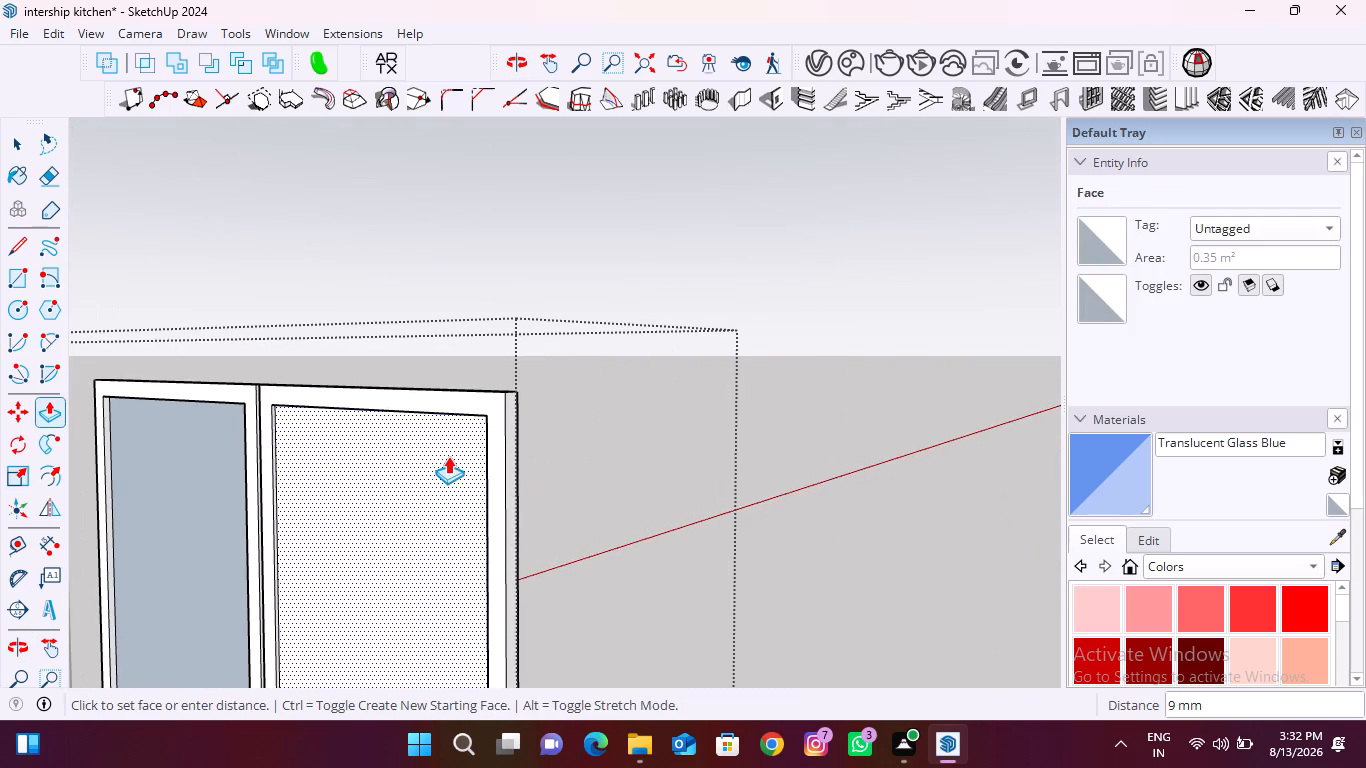
{"action": "key", "text": "8"}
{"action": "key", "text": "Return"}
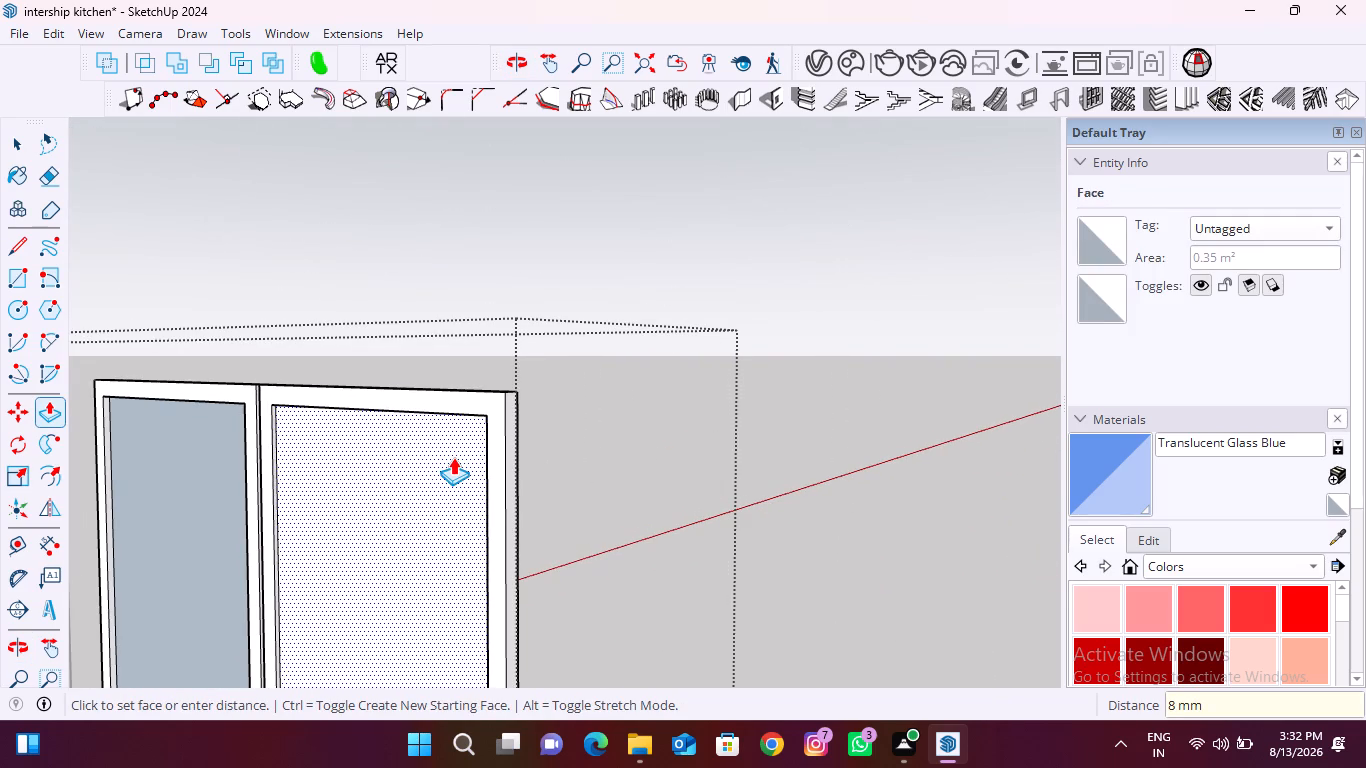
Measure the recess depth from the second door's infill panel to its frame edge, on the reverse side of the doors.
{"action": "middle_click_drag", "start_coordinate": [515, 455], "coordinate": [202, 496]}
{"action": "middle_click_drag", "start_coordinate": [600, 470], "coordinate": [528, 469]}
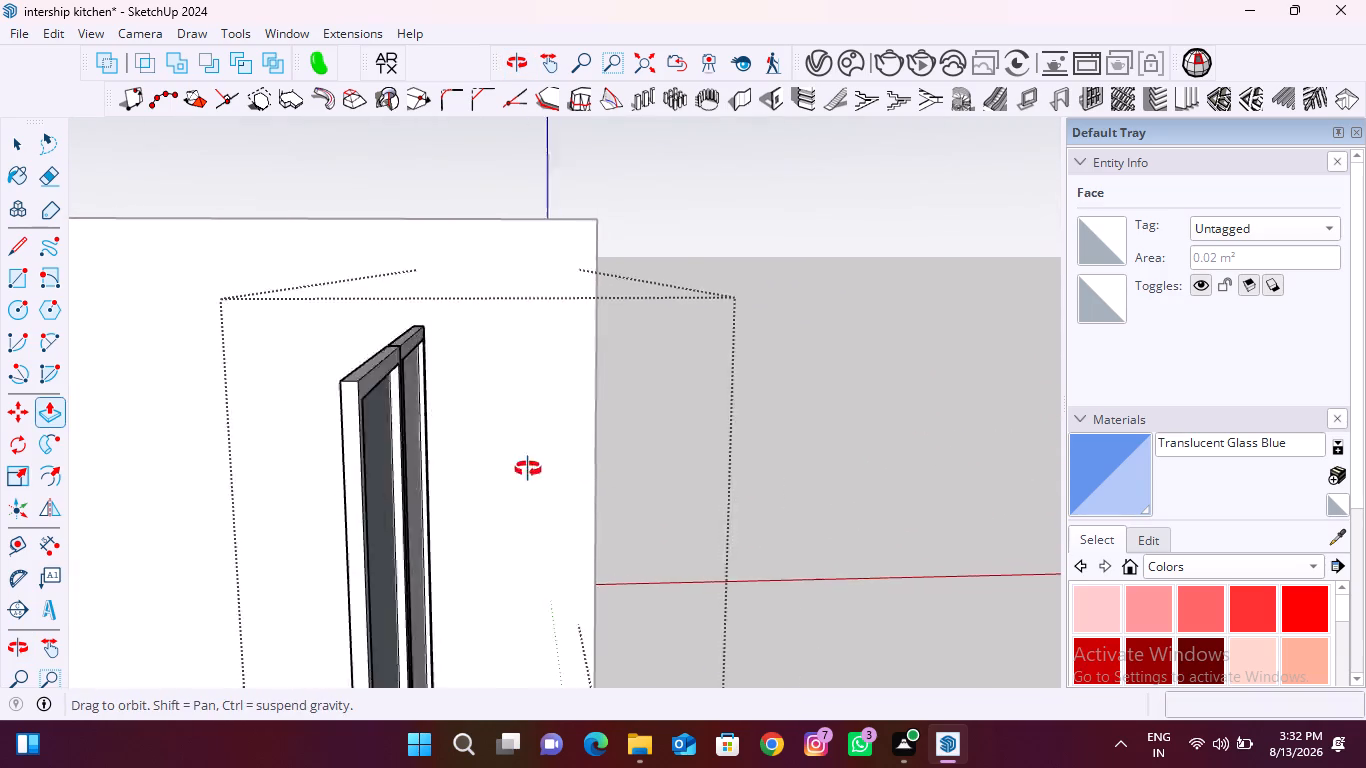
{"action": "middle_click_drag", "start_coordinate": [528, 469], "coordinate": [409, 469]}
{"action": "scroll", "coordinate": [711, 431], "scroll_direction": "down", "scroll_amount": 8}
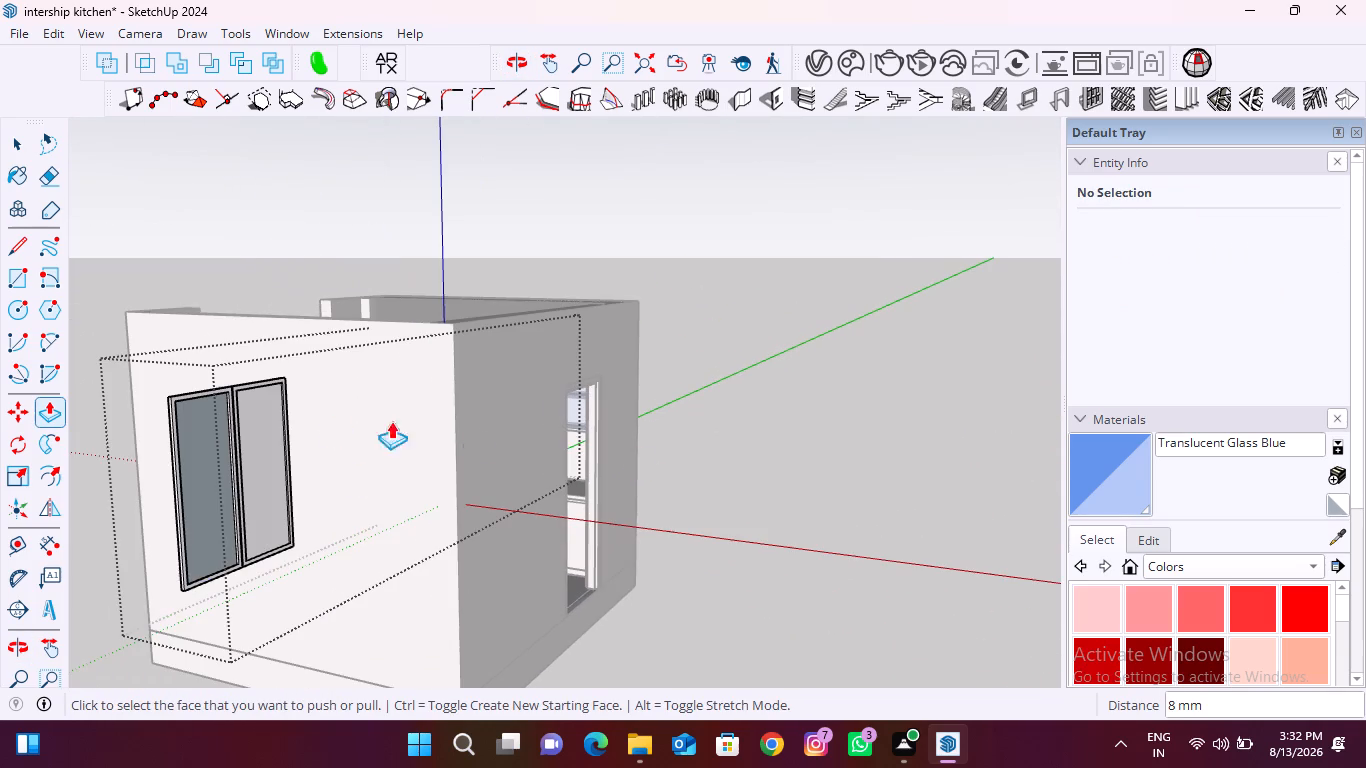
{"action": "scroll", "coordinate": [227, 403], "scroll_direction": "up", "scroll_amount": 20}
{"action": "scroll", "coordinate": [227, 403], "scroll_direction": "up", "scroll_amount": 4}
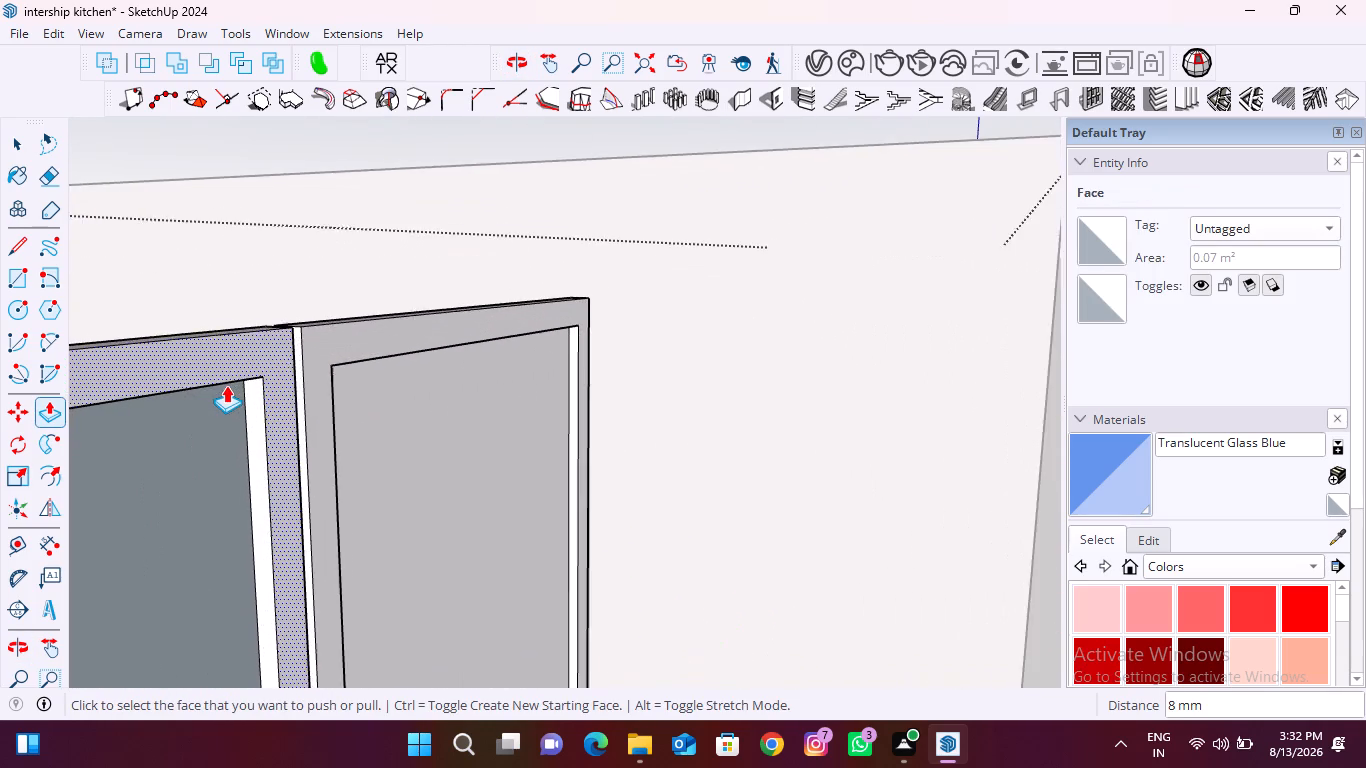
{"action": "scroll", "coordinate": [226, 385], "scroll_direction": "up", "scroll_amount": 4}
{"action": "middle_click_drag", "start_coordinate": [234, 412], "coordinate": [505, 309]}
{"action": "left_click", "coordinate": [222, 29]}
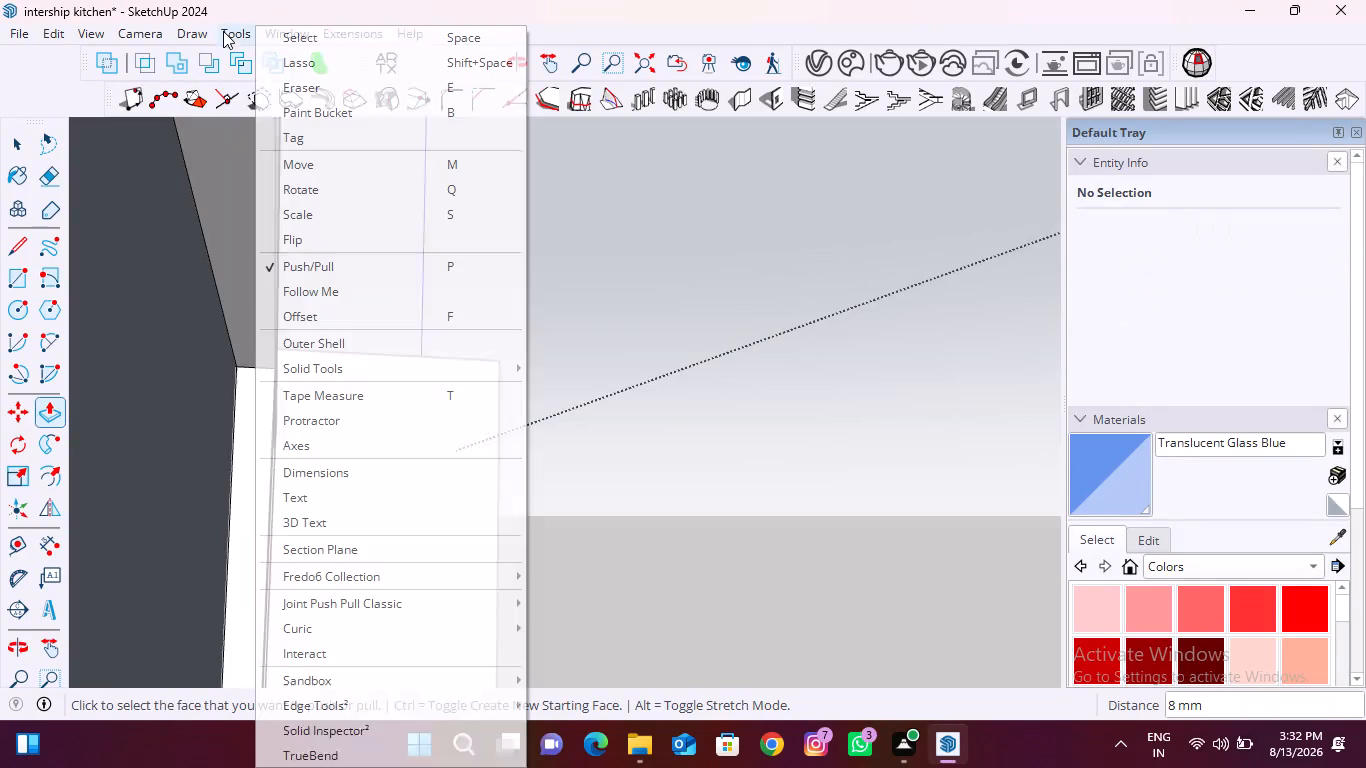
{"action": "left_click", "coordinate": [346, 478]}
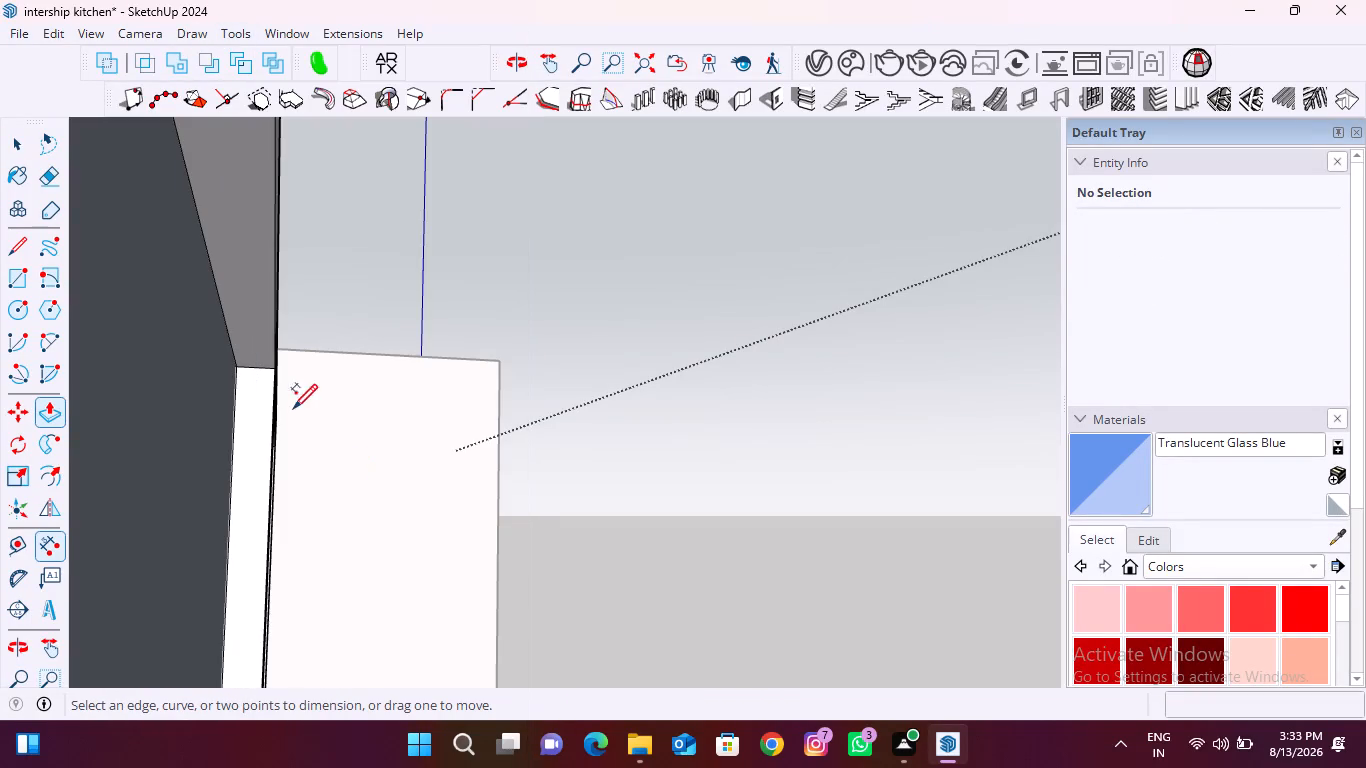
{"action": "scroll", "coordinate": [254, 367], "scroll_direction": "up", "scroll_amount": 5}
{"action": "left_click", "coordinate": [225, 365]}
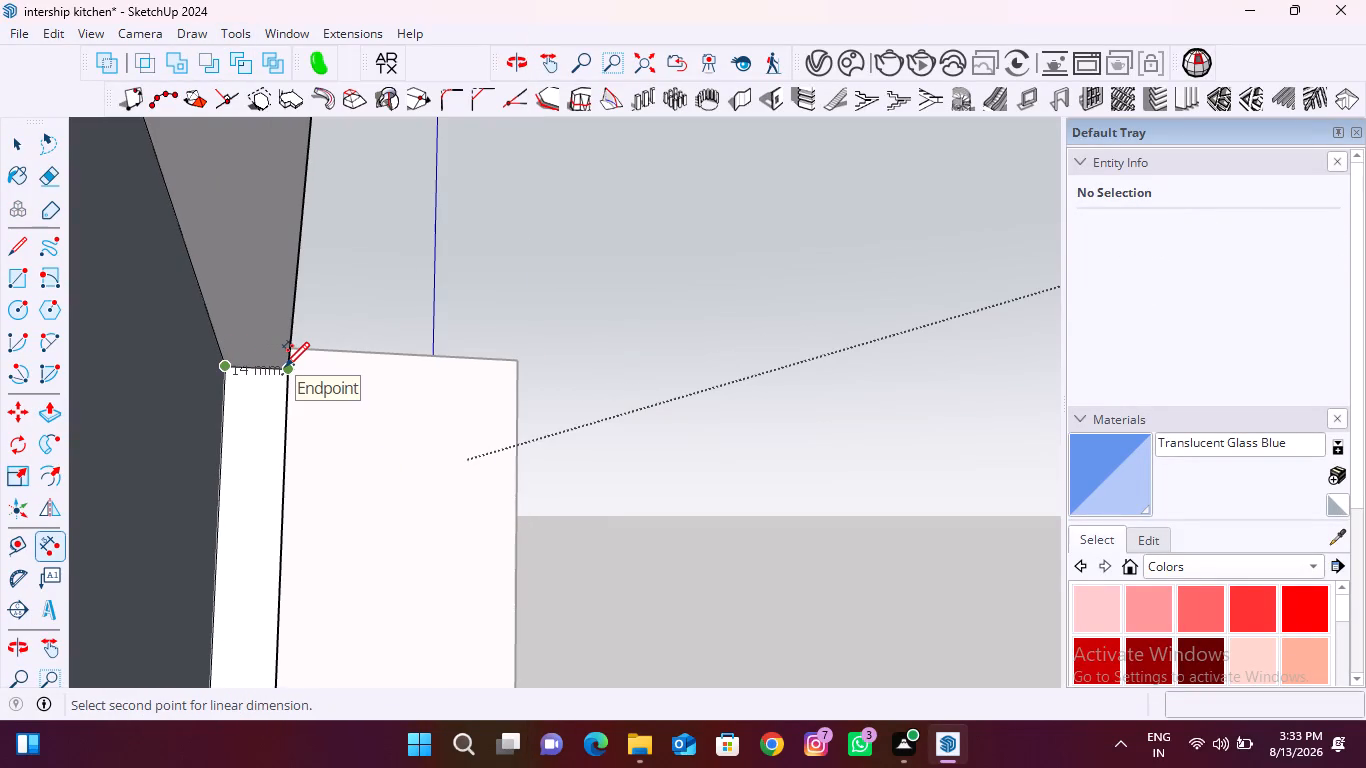
{"action": "left_click", "coordinate": [285, 365]}
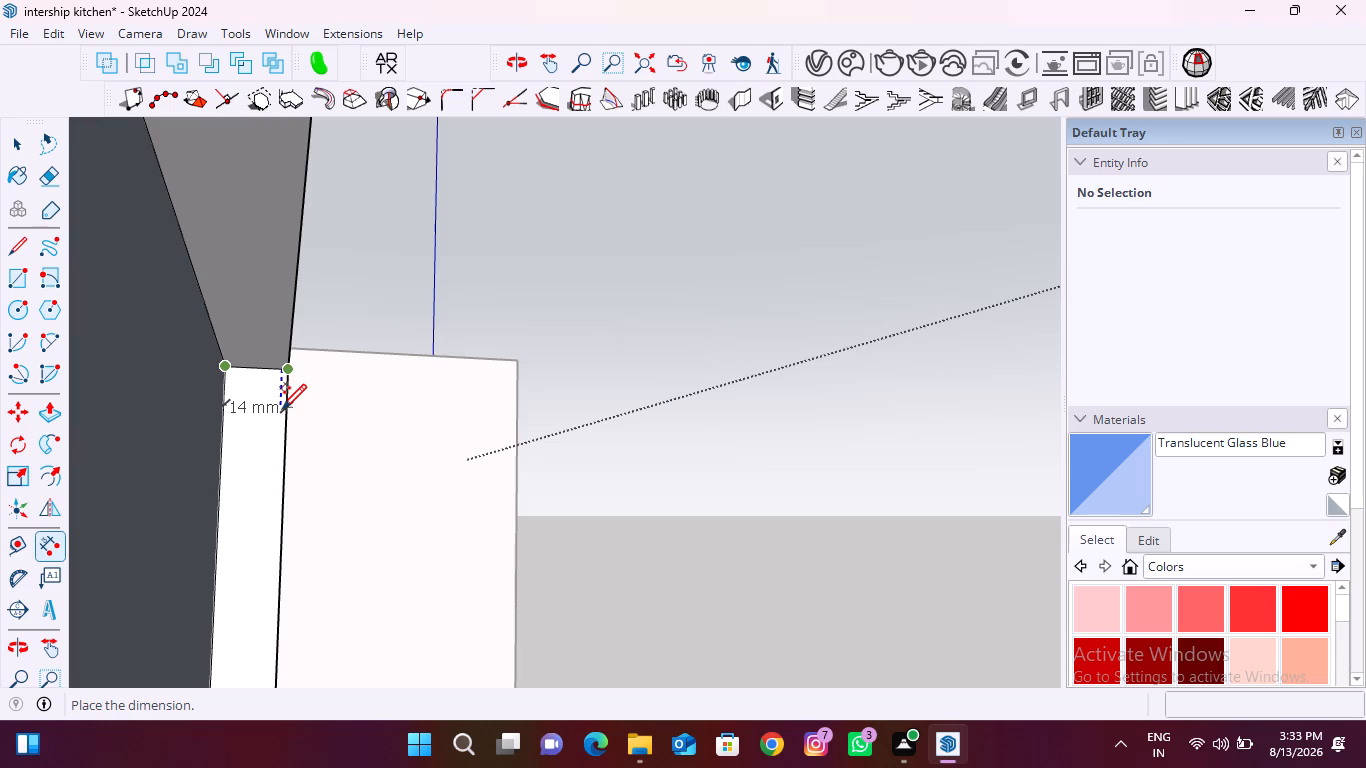
{"action": "key", "text": "space"}
Measure the recess depth from the second door's infill panel to its frame edge on the opposite side.
{"action": "middle_click_drag", "start_coordinate": [185, 388], "coordinate": [331, 413]}
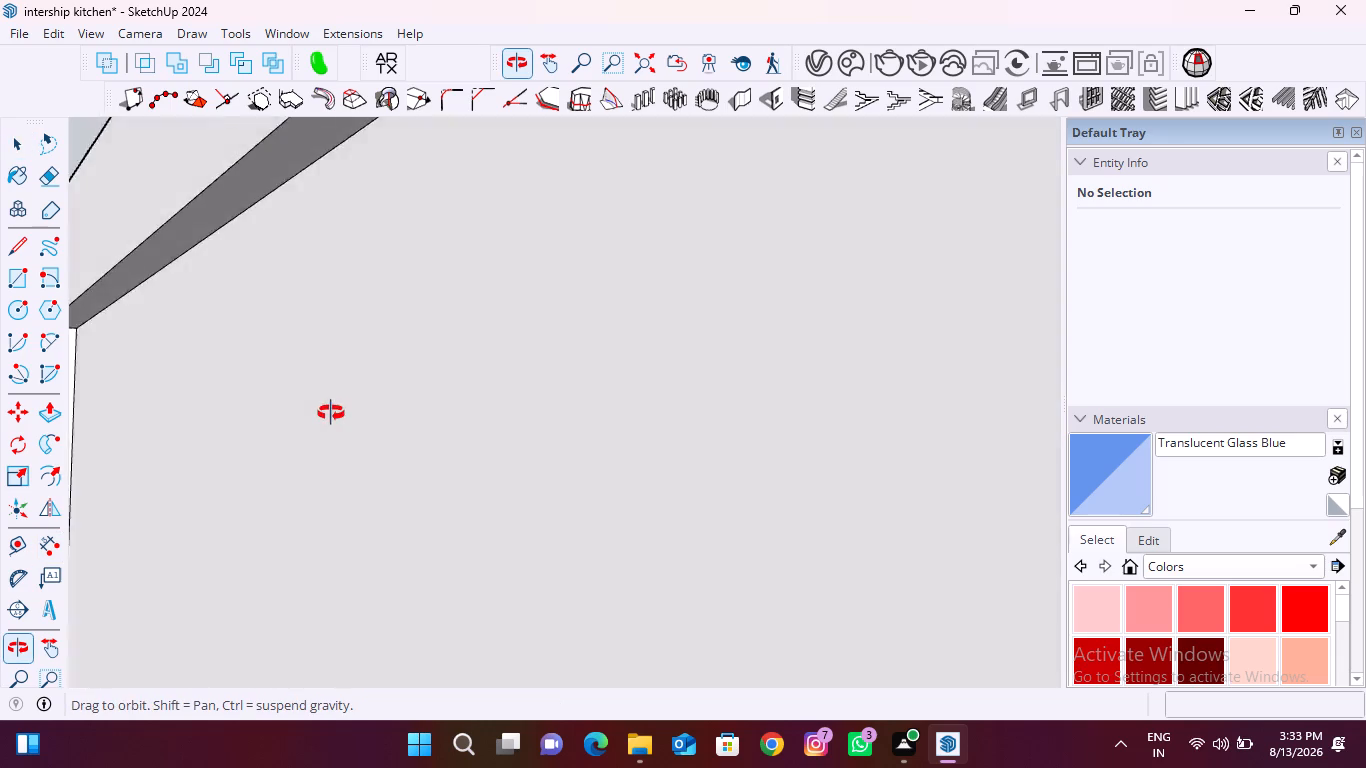
{"action": "middle_click_drag", "start_coordinate": [331, 413], "coordinate": [289, 413]}
{"action": "scroll", "coordinate": [457, 349], "scroll_direction": "down", "scroll_amount": 3}
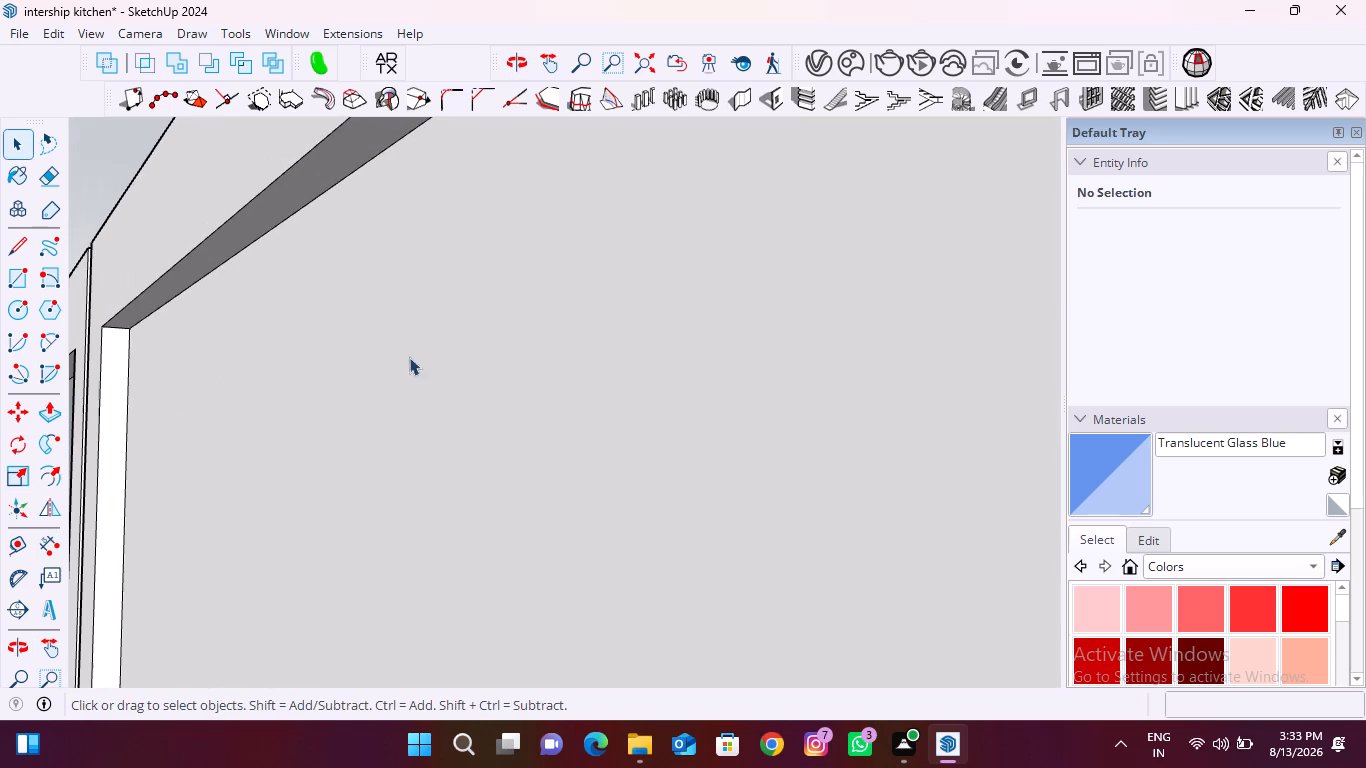
{"action": "left_click", "coordinate": [233, 34]}
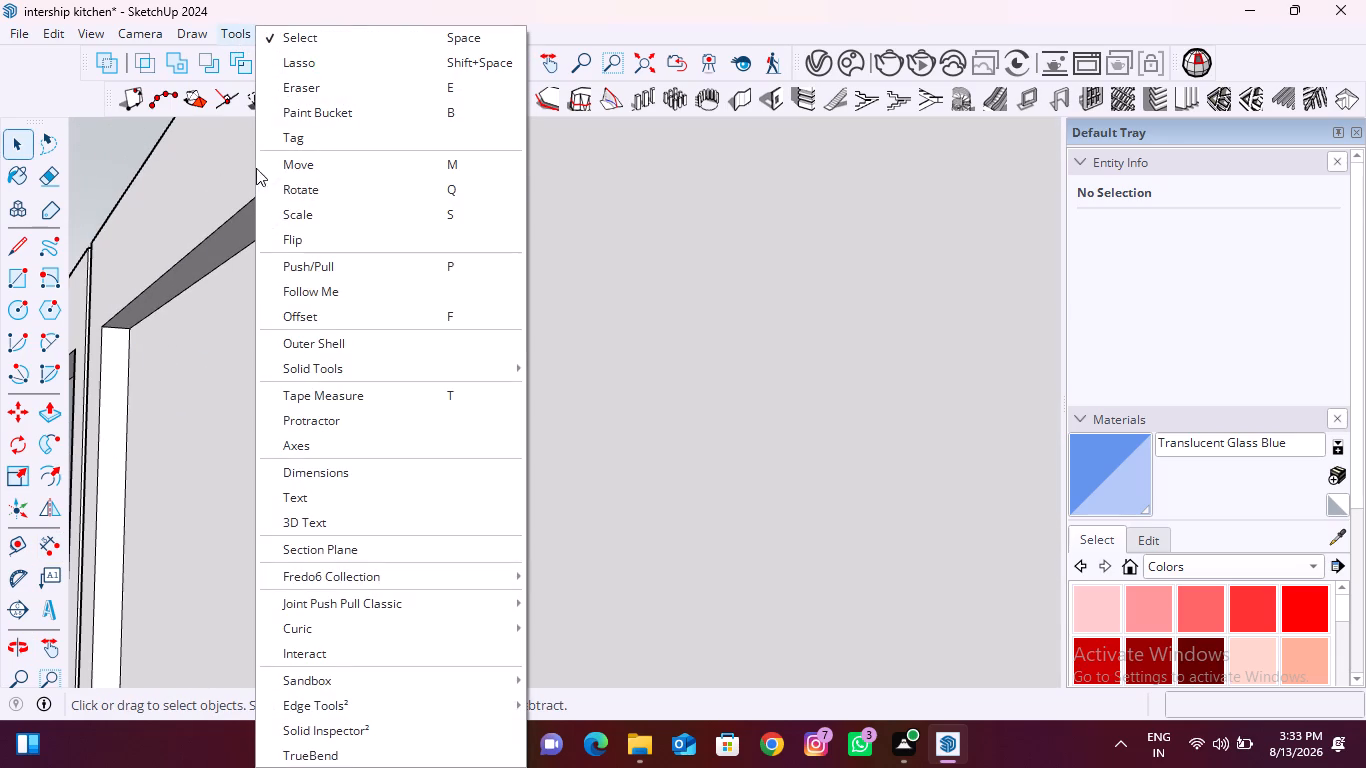
{"action": "left_click", "coordinate": [333, 474]}
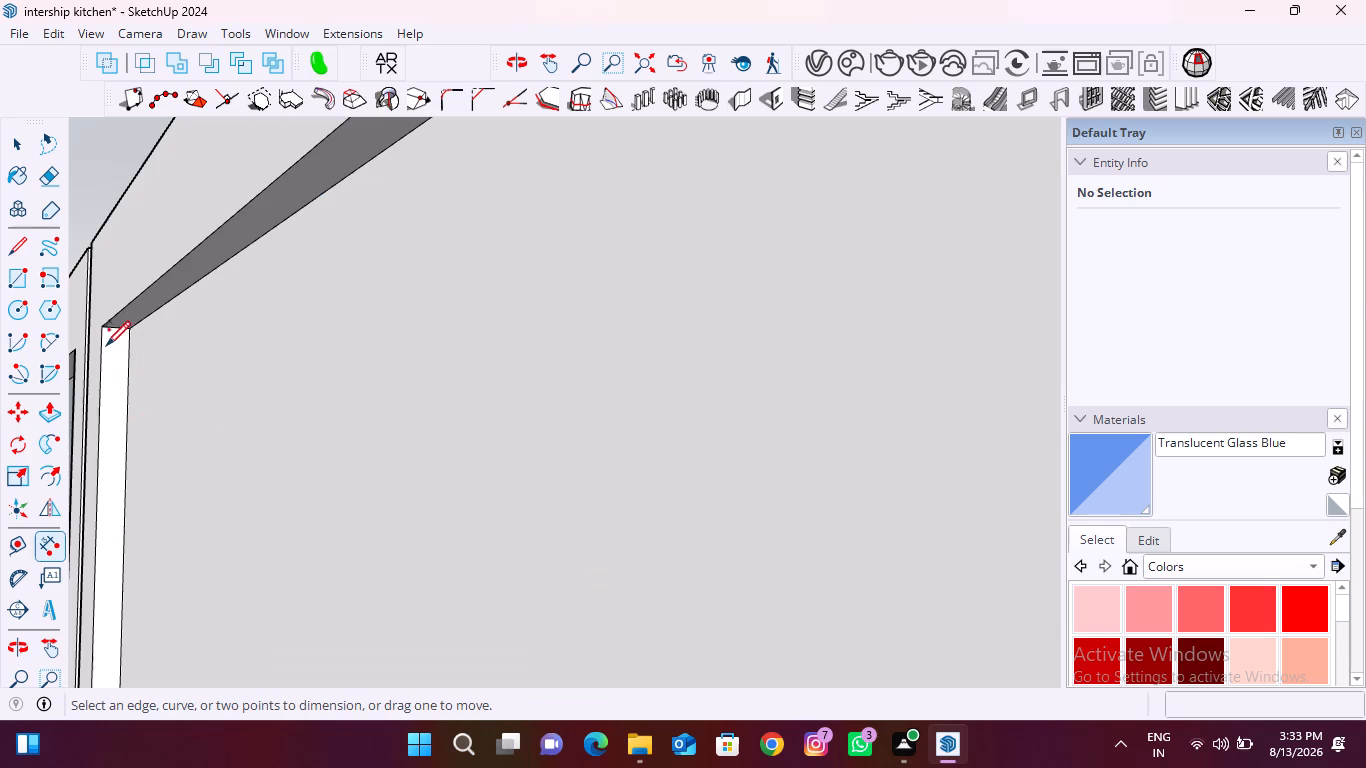
{"action": "scroll", "coordinate": [106, 347], "scroll_direction": "up", "scroll_amount": 5}
{"action": "left_click", "coordinate": [101, 320]}
{"action": "left_click", "coordinate": [144, 322]}
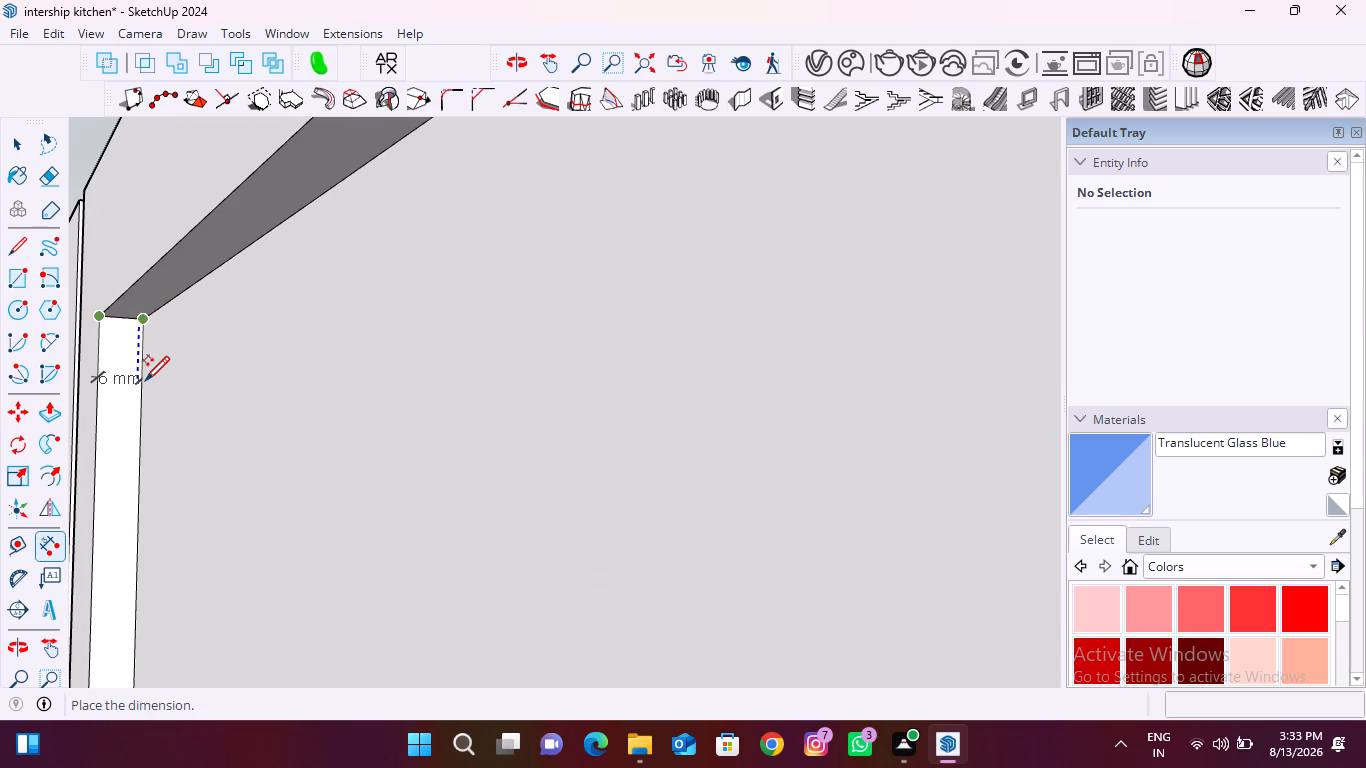
{"action": "key", "text": "Escape"}
Undo the infill panels in both door frames so the two openings are empty.
{"action": "scroll", "coordinate": [145, 379], "scroll_direction": "down", "scroll_amount": 11}
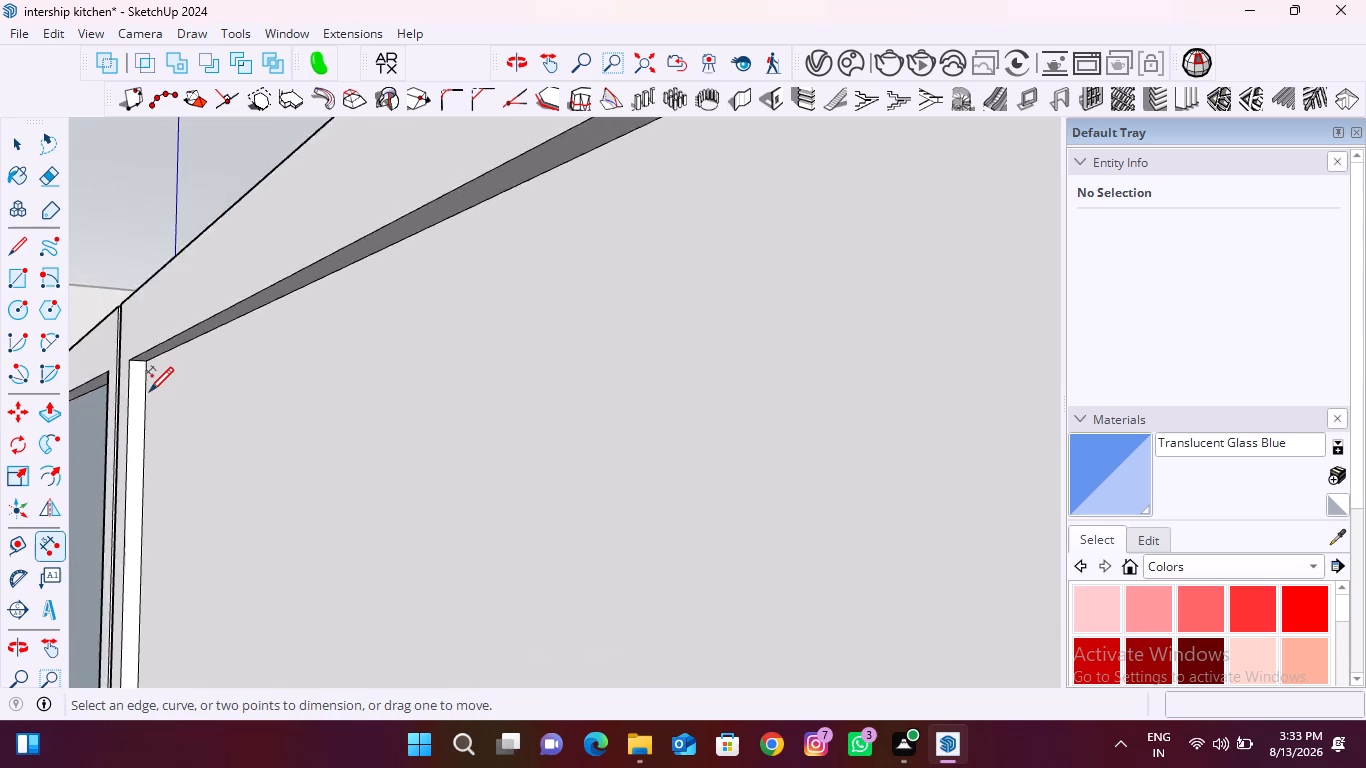
{"action": "scroll", "coordinate": [149, 390], "scroll_direction": "down", "scroll_amount": 16}
{"action": "middle_click_drag", "start_coordinate": [229, 409], "coordinate": [62, 479]}
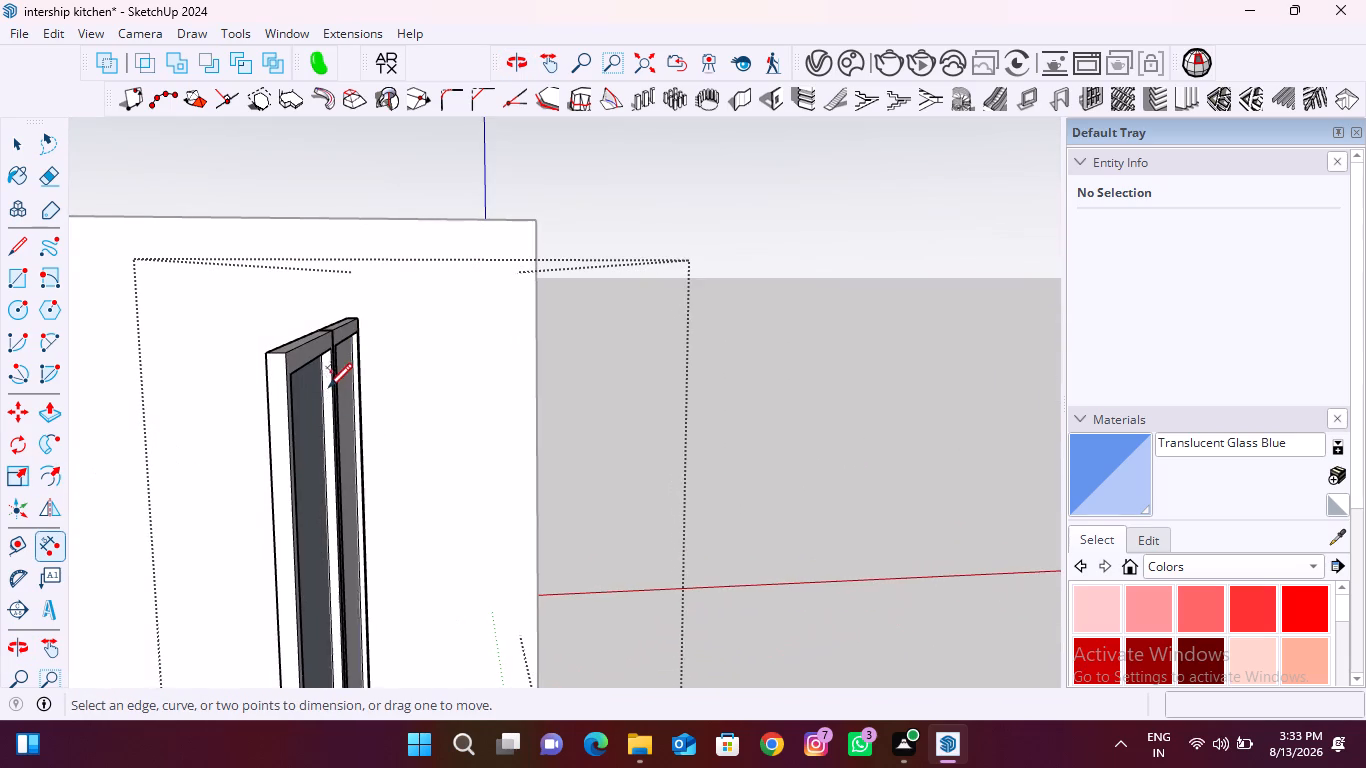
{"action": "scroll", "coordinate": [327, 380], "scroll_direction": "up", "scroll_amount": 8}
{"action": "scroll", "coordinate": [347, 311], "scroll_direction": "down", "scroll_amount": 5}
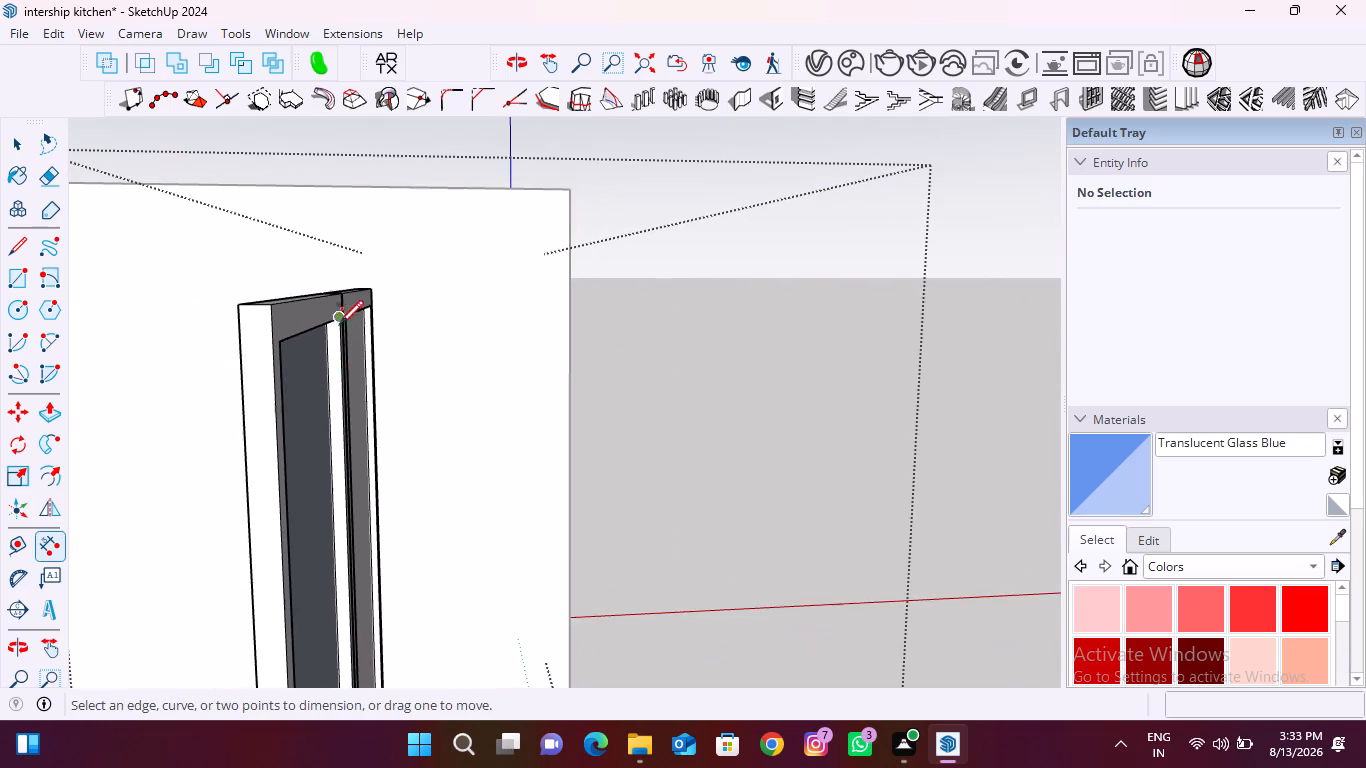
{"action": "middle_click_drag", "start_coordinate": [313, 393], "coordinate": [201, 381]}
{"action": "scroll", "coordinate": [189, 389], "scroll_direction": "down", "scroll_amount": 8}
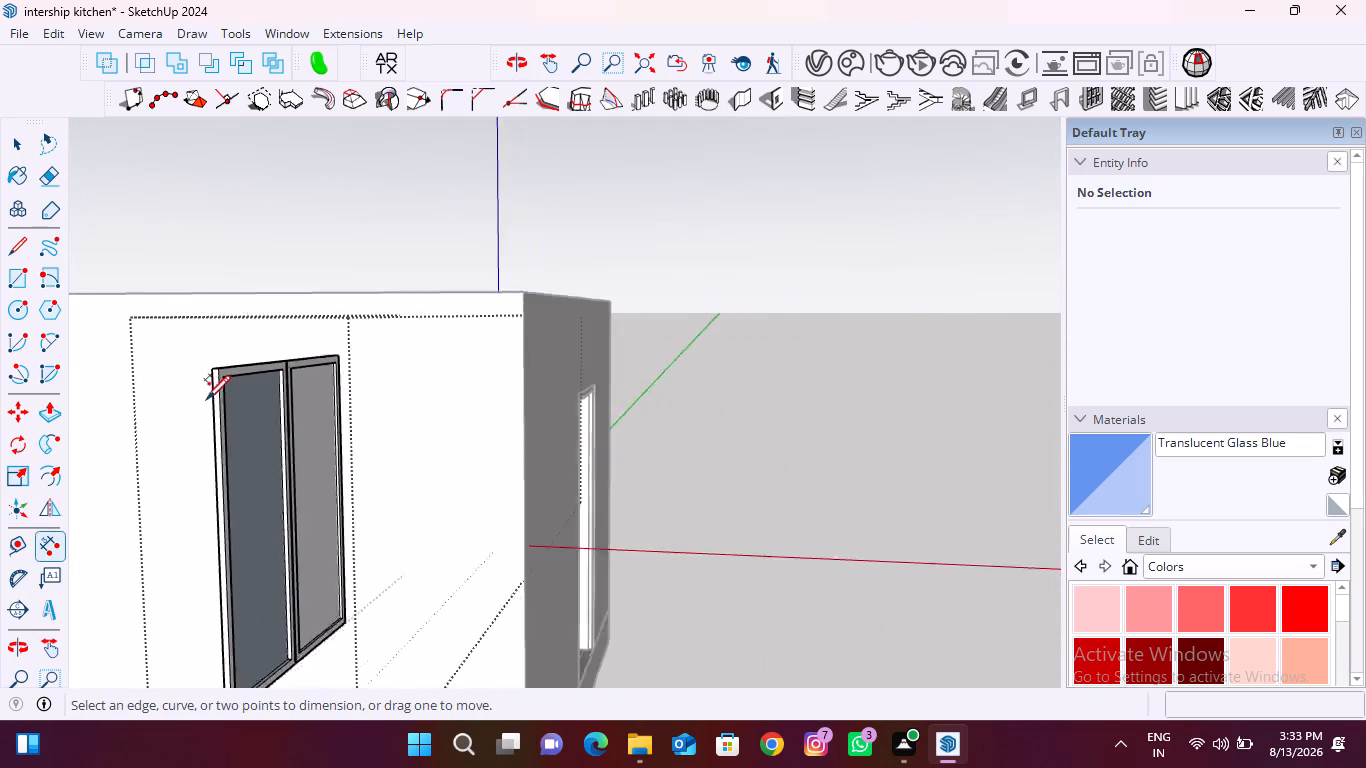
{"action": "scroll", "coordinate": [206, 398], "scroll_direction": "down", "scroll_amount": 6}
{"action": "middle_click_drag", "start_coordinate": [268, 409], "coordinate": [732, 463]}
{"action": "scroll", "coordinate": [246, 390], "scroll_direction": "down", "scroll_amount": 5}
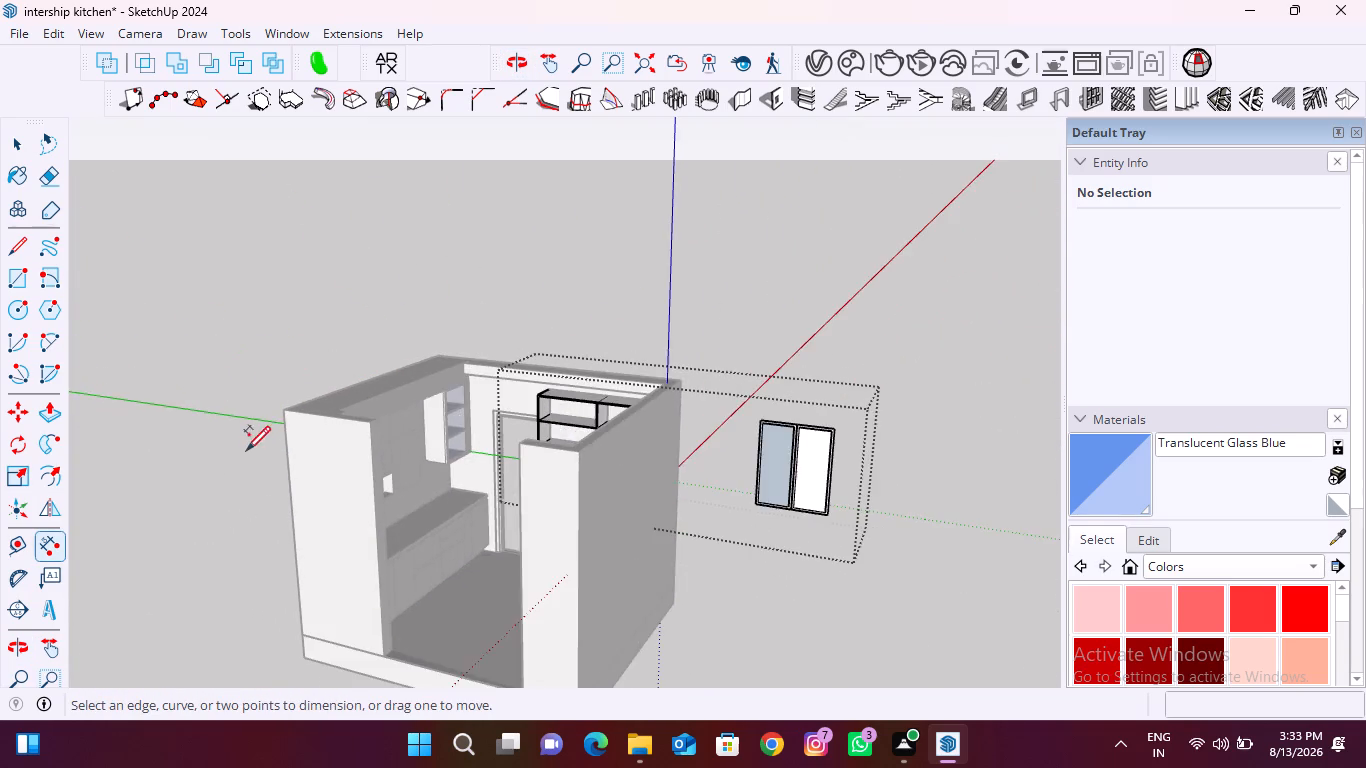
{"action": "scroll", "coordinate": [225, 453], "scroll_direction": "down", "scroll_amount": 4}
{"action": "middle_click_drag", "start_coordinate": [421, 525], "coordinate": [531, 526]}
{"action": "scroll", "coordinate": [644, 468], "scroll_direction": "up", "scroll_amount": 15}
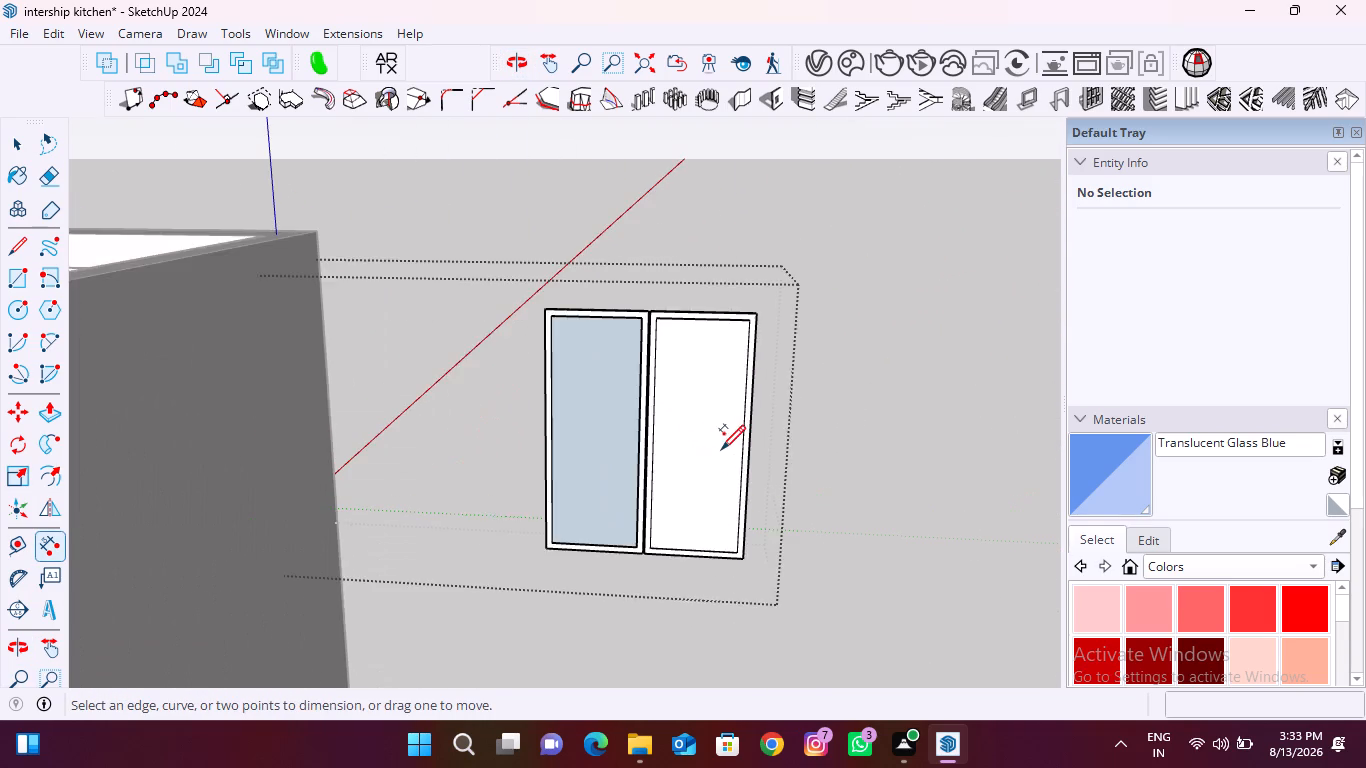
{"action": "key", "text": "ctrl+z"}
{"action": "key", "text": "ctrl+z"}
{"action": "key", "text": "ctrl+z"}
{"action": "key", "text": "ctrl+z"}
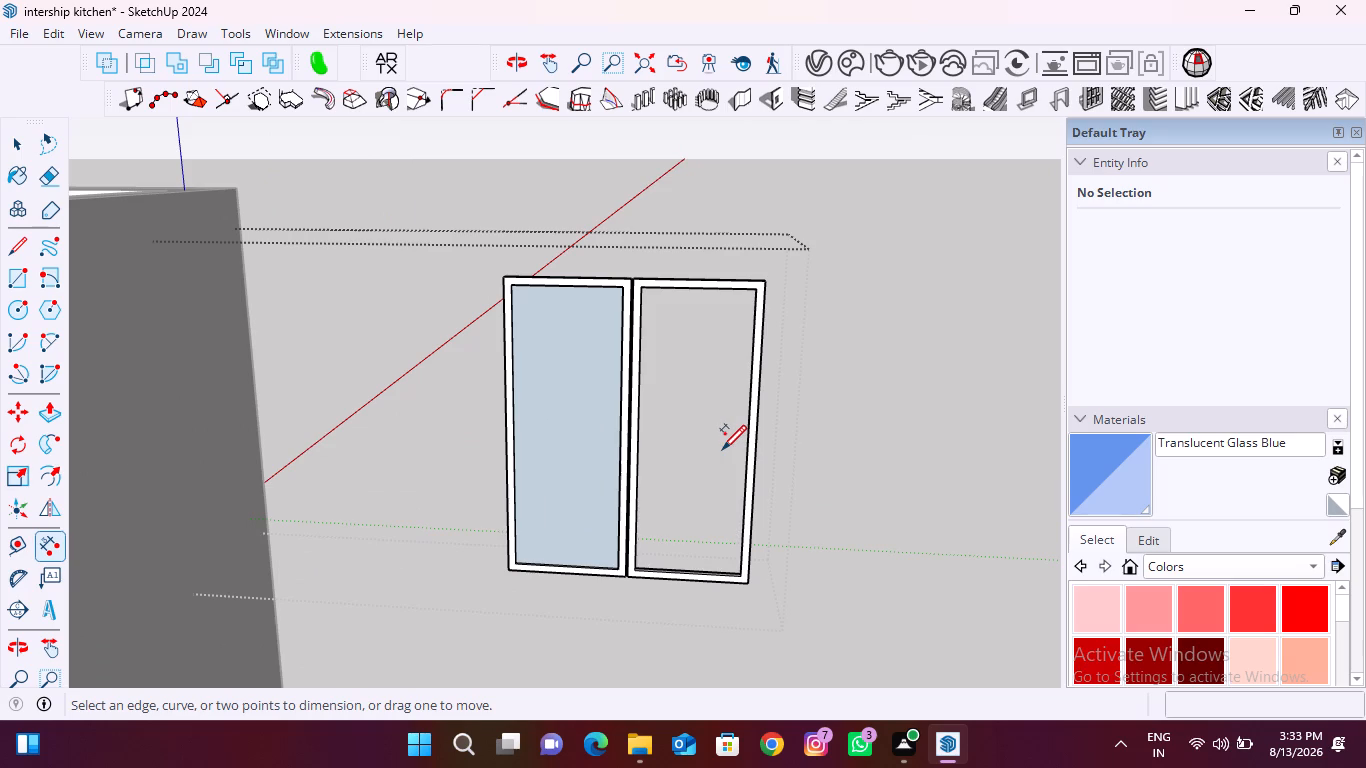
{"action": "key", "text": "ctrl+z"}
Measure the first door frame's inner depth at a lower inside corner.
{"action": "scroll", "coordinate": [542, 564], "scroll_direction": "up", "scroll_amount": 12}
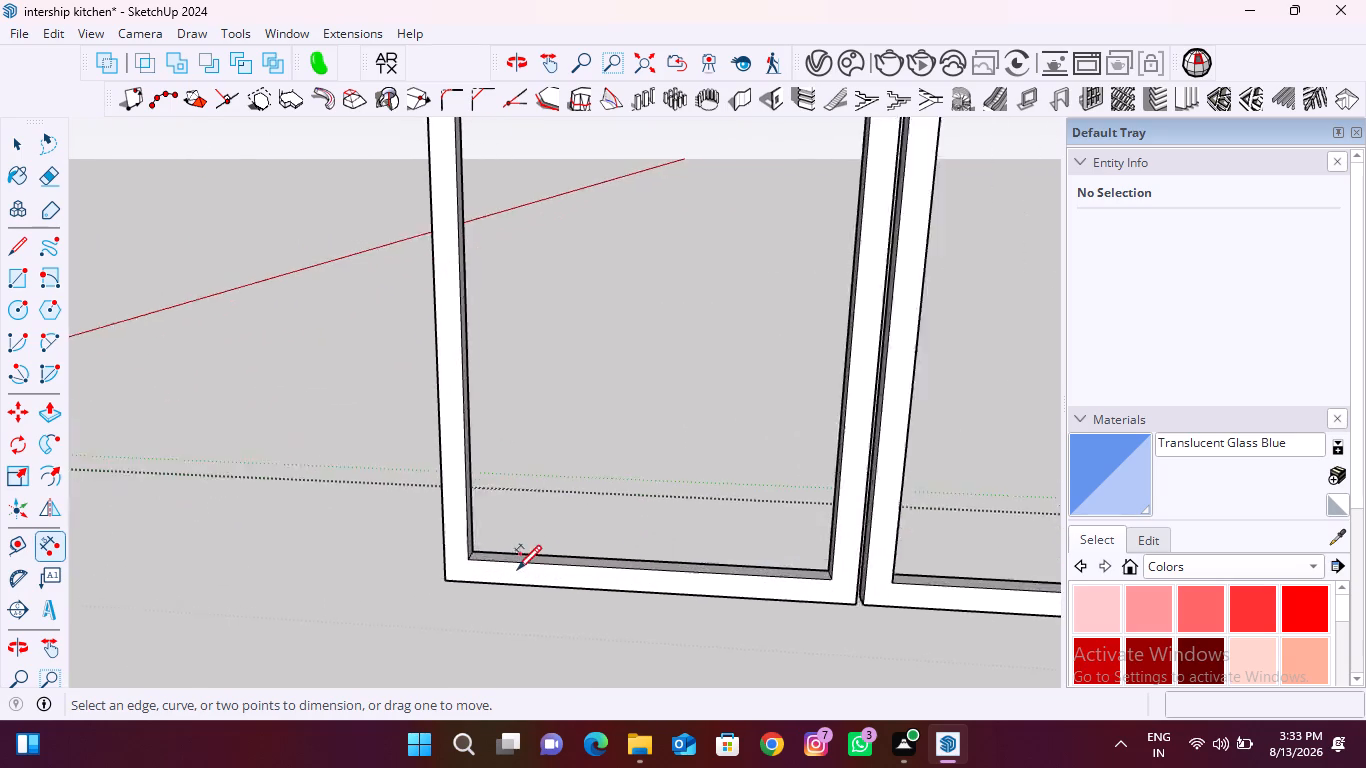
{"action": "scroll", "coordinate": [517, 568], "scroll_direction": "up", "scroll_amount": 15}
{"action": "left_click", "coordinate": [394, 523]}
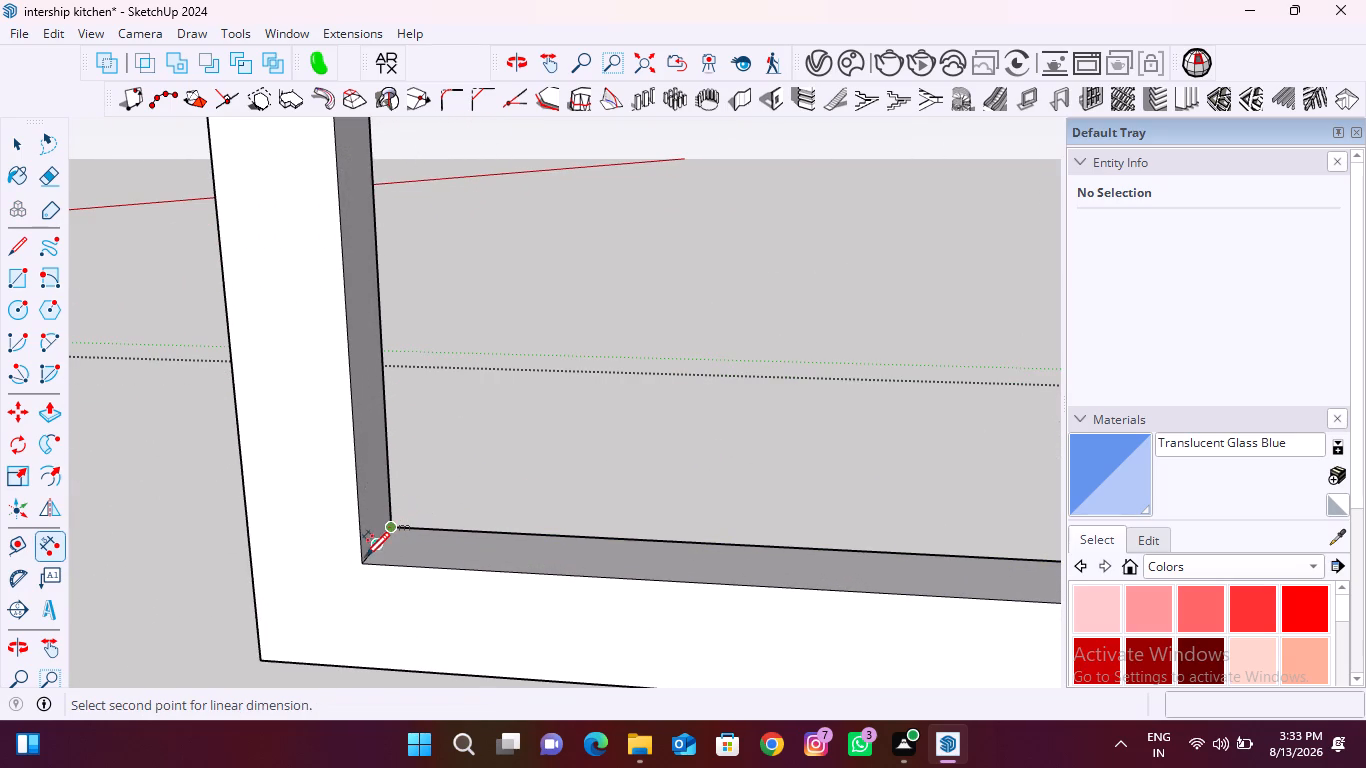
{"action": "left_click", "coordinate": [365, 556]}
{"action": "key", "text": "space"}
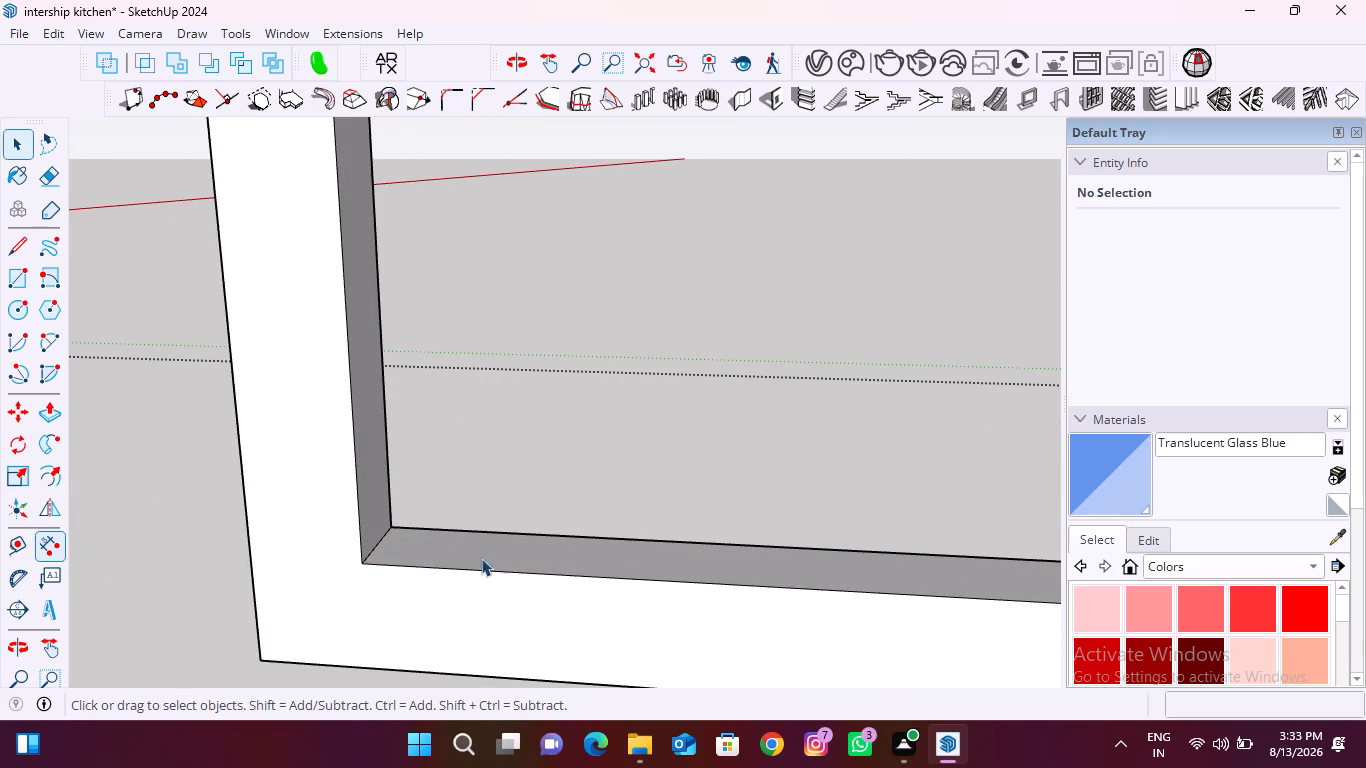
Draw a rectangle about 980 mm tall across the first door's opening, between diagonally opposite inner corners of the frame's front face.
{"action": "scroll", "coordinate": [215, 560], "scroll_direction": "down", "scroll_amount": 11}
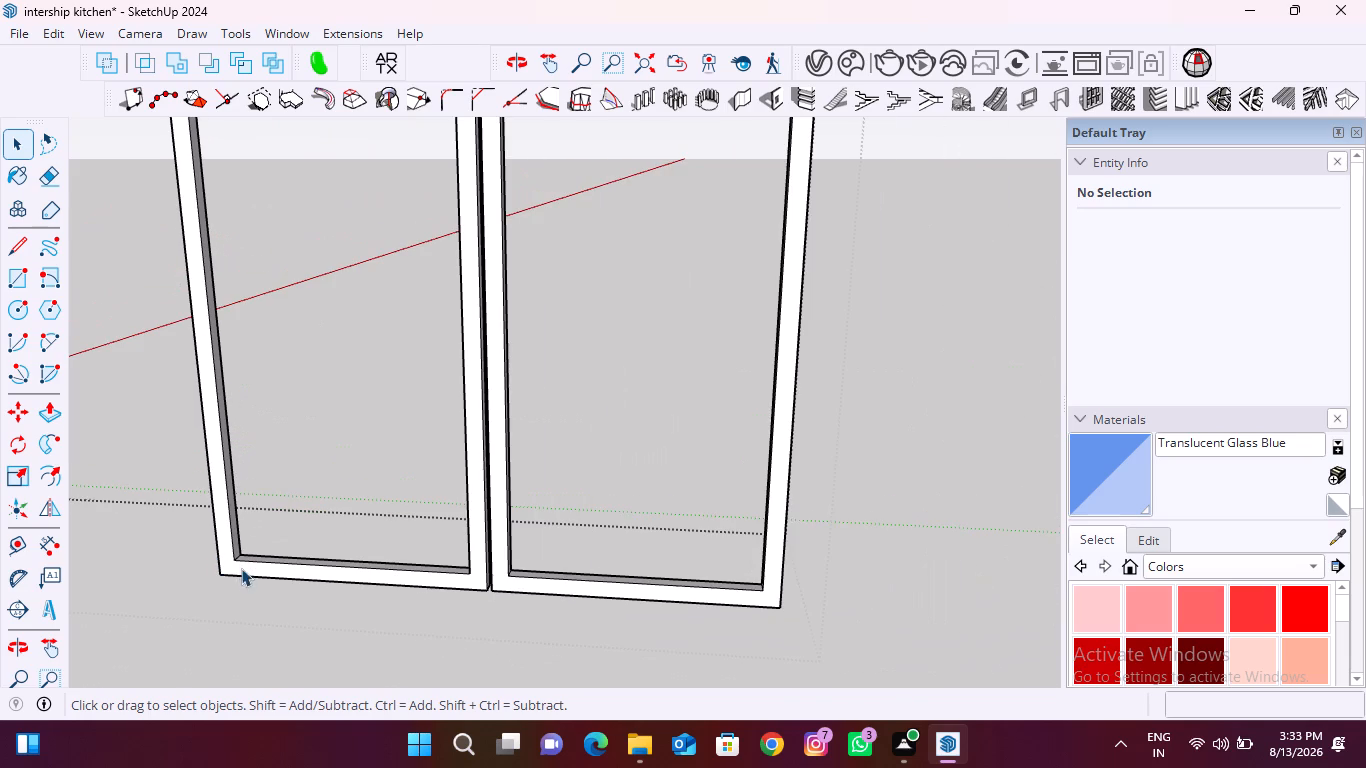
{"action": "scroll", "coordinate": [241, 566], "scroll_direction": "up", "scroll_amount": 5}
{"action": "scroll", "coordinate": [249, 567], "scroll_direction": "down", "scroll_amount": 14}
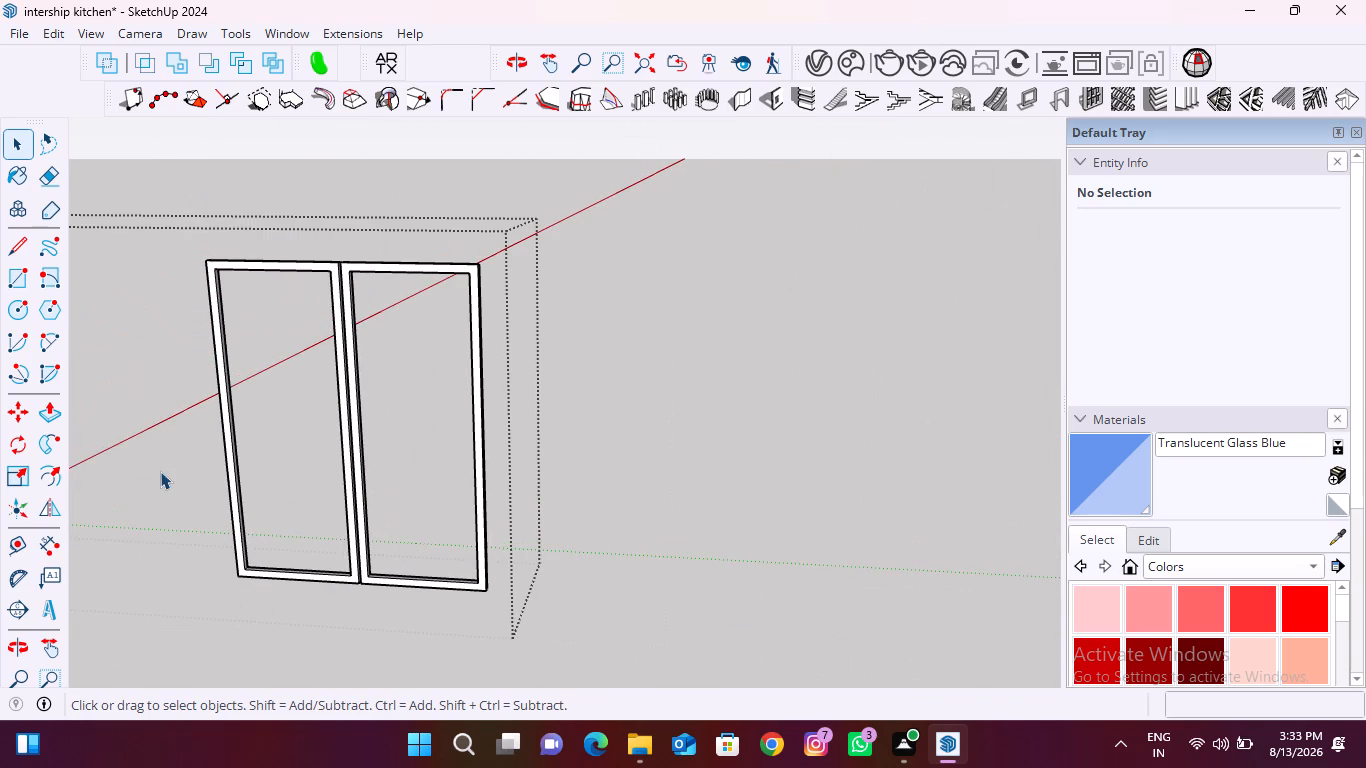
{"action": "left_click", "coordinate": [14, 280]}
{"action": "scroll", "coordinate": [226, 273], "scroll_direction": "up", "scroll_amount": 4}
{"action": "left_click", "coordinate": [207, 269]}
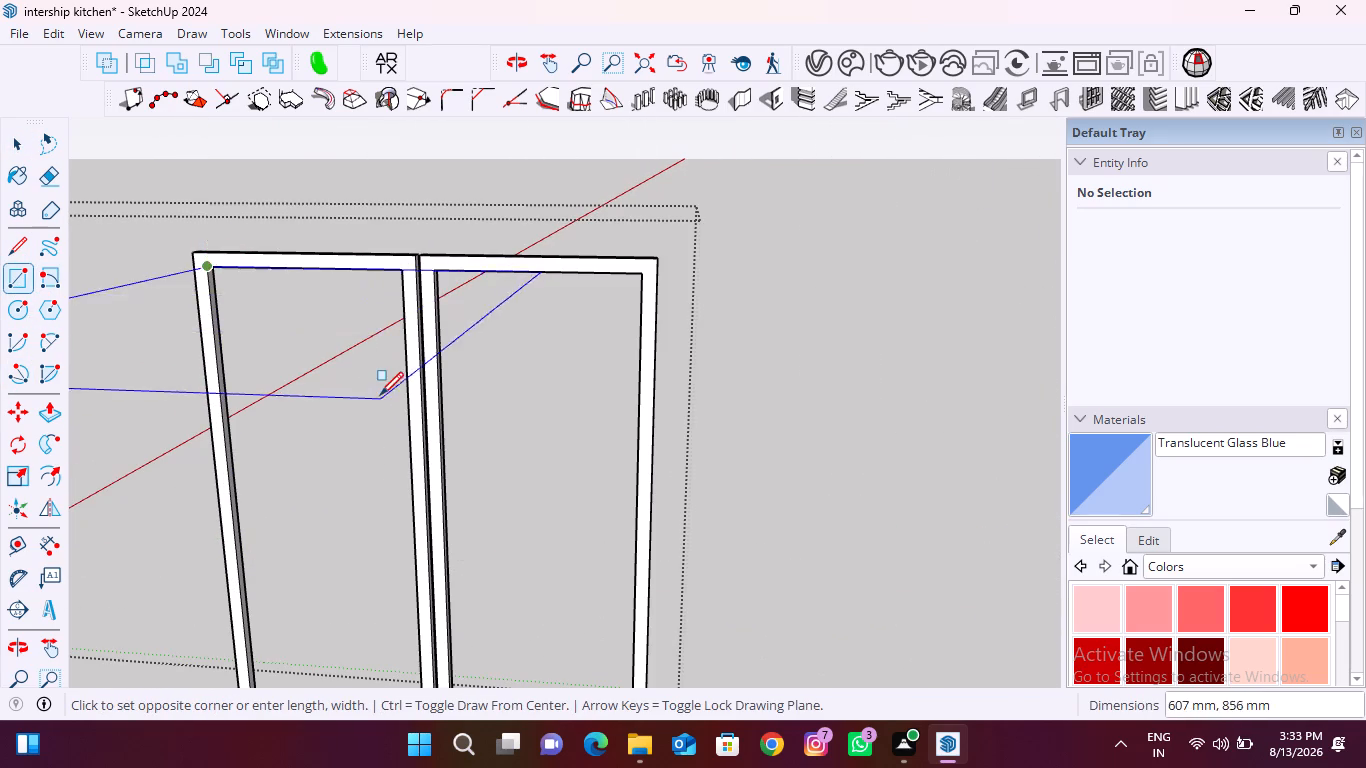
{"action": "scroll", "coordinate": [380, 392], "scroll_direction": "down", "scroll_amount": 8}
{"action": "scroll", "coordinate": [393, 547], "scroll_direction": "up", "scroll_amount": 9}
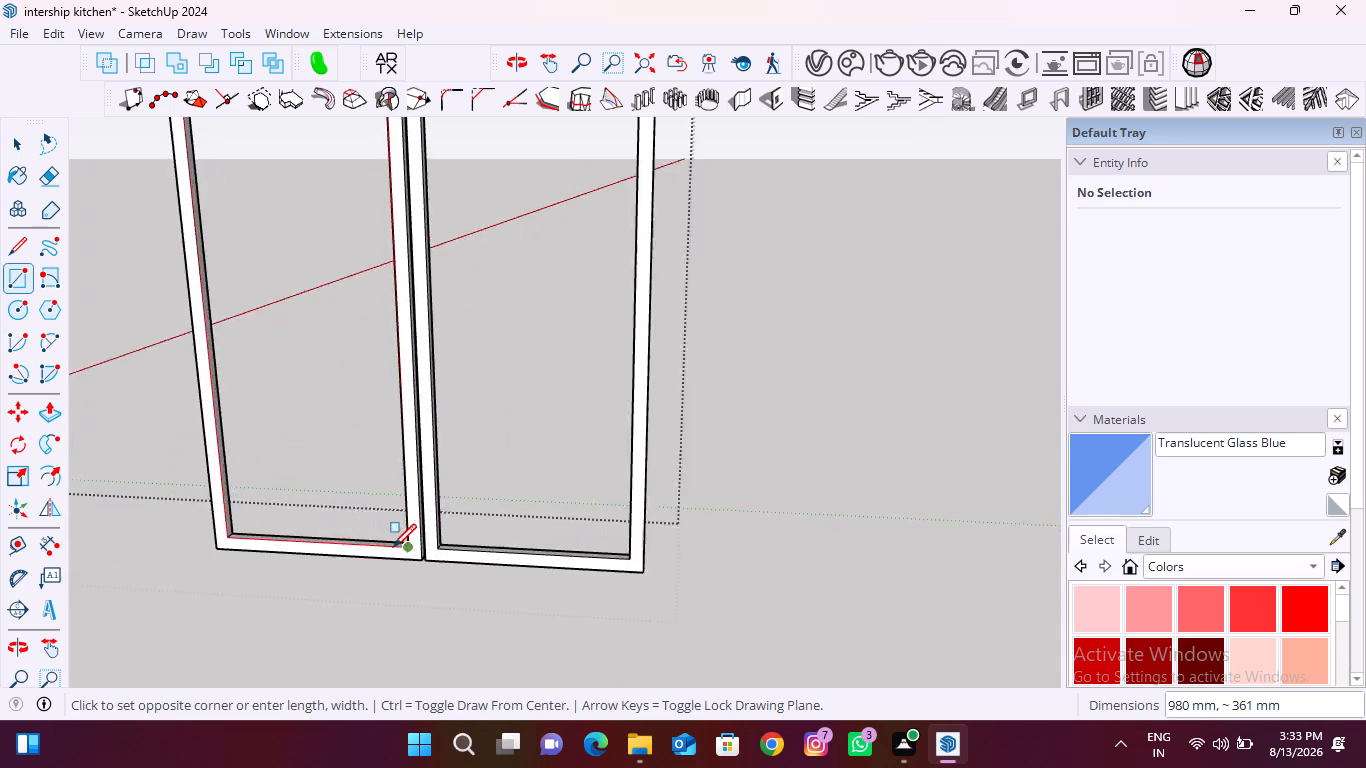
{"action": "scroll", "coordinate": [393, 547], "scroll_direction": "up", "scroll_amount": 7}
{"action": "left_click", "coordinate": [420, 548]}
{"action": "scroll", "coordinate": [420, 548], "scroll_direction": "down", "scroll_amount": 7}
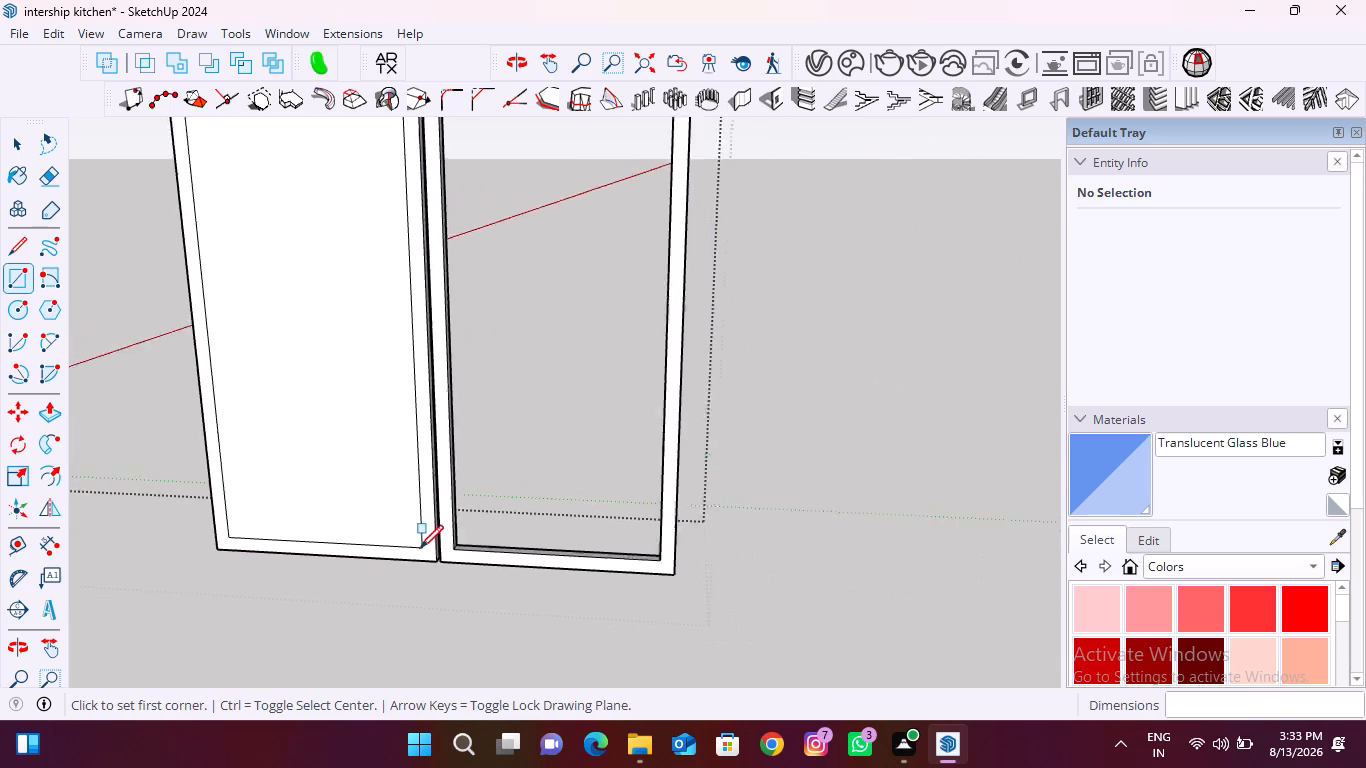
{"action": "scroll", "coordinate": [420, 548], "scroll_direction": "down", "scroll_amount": 5}
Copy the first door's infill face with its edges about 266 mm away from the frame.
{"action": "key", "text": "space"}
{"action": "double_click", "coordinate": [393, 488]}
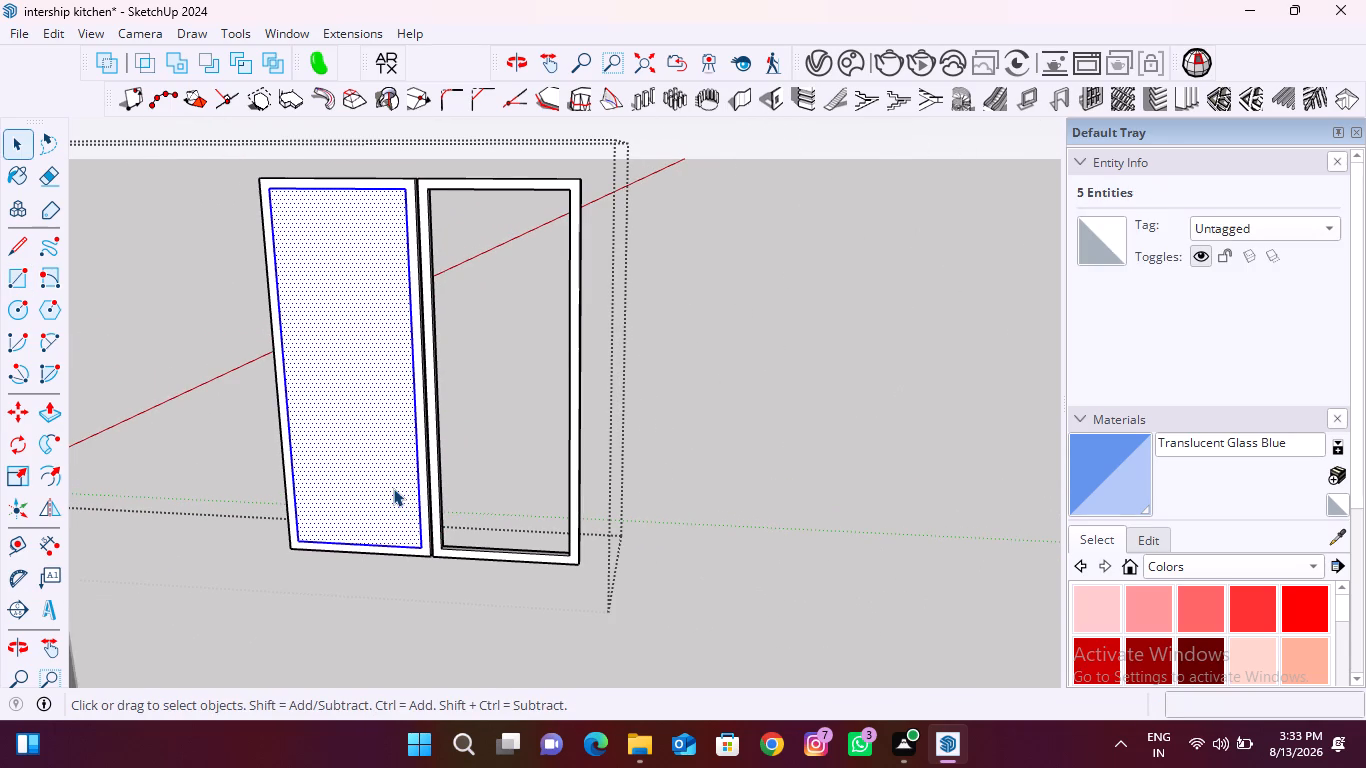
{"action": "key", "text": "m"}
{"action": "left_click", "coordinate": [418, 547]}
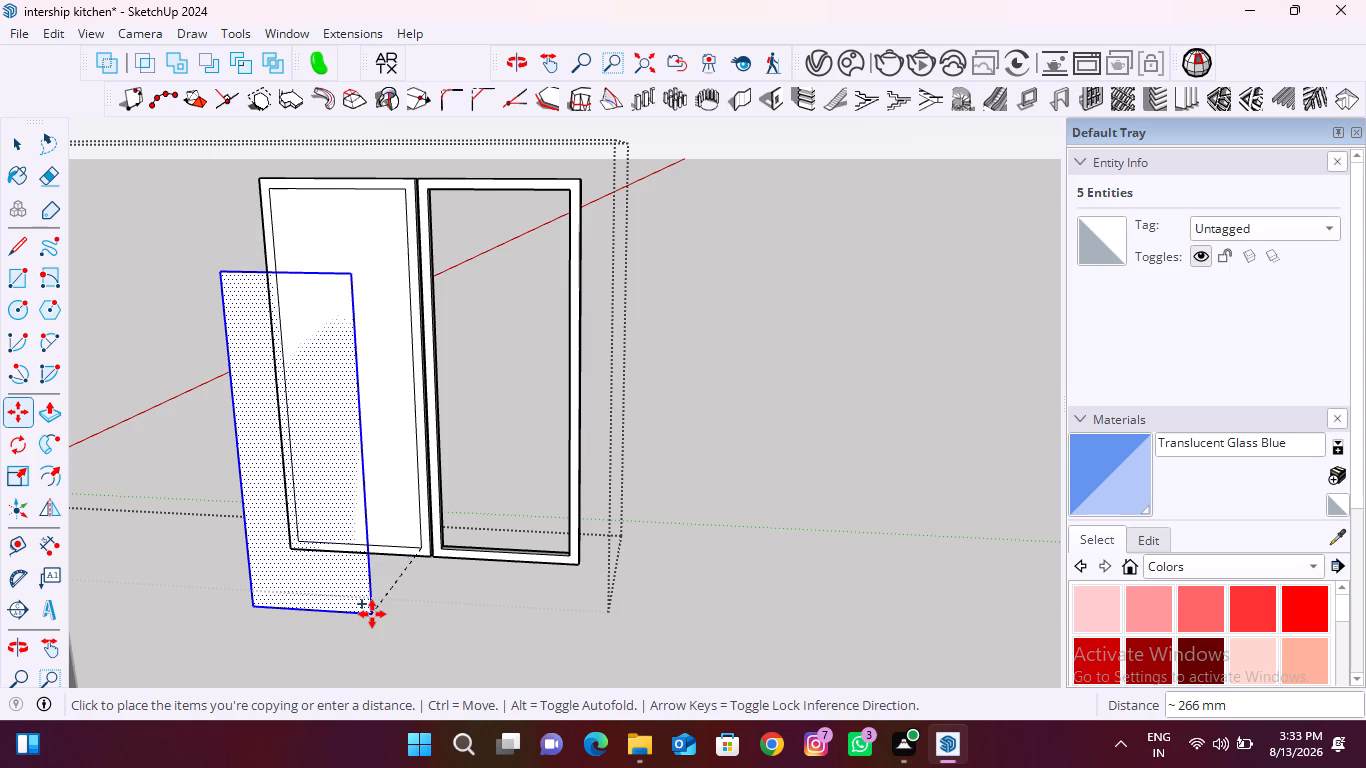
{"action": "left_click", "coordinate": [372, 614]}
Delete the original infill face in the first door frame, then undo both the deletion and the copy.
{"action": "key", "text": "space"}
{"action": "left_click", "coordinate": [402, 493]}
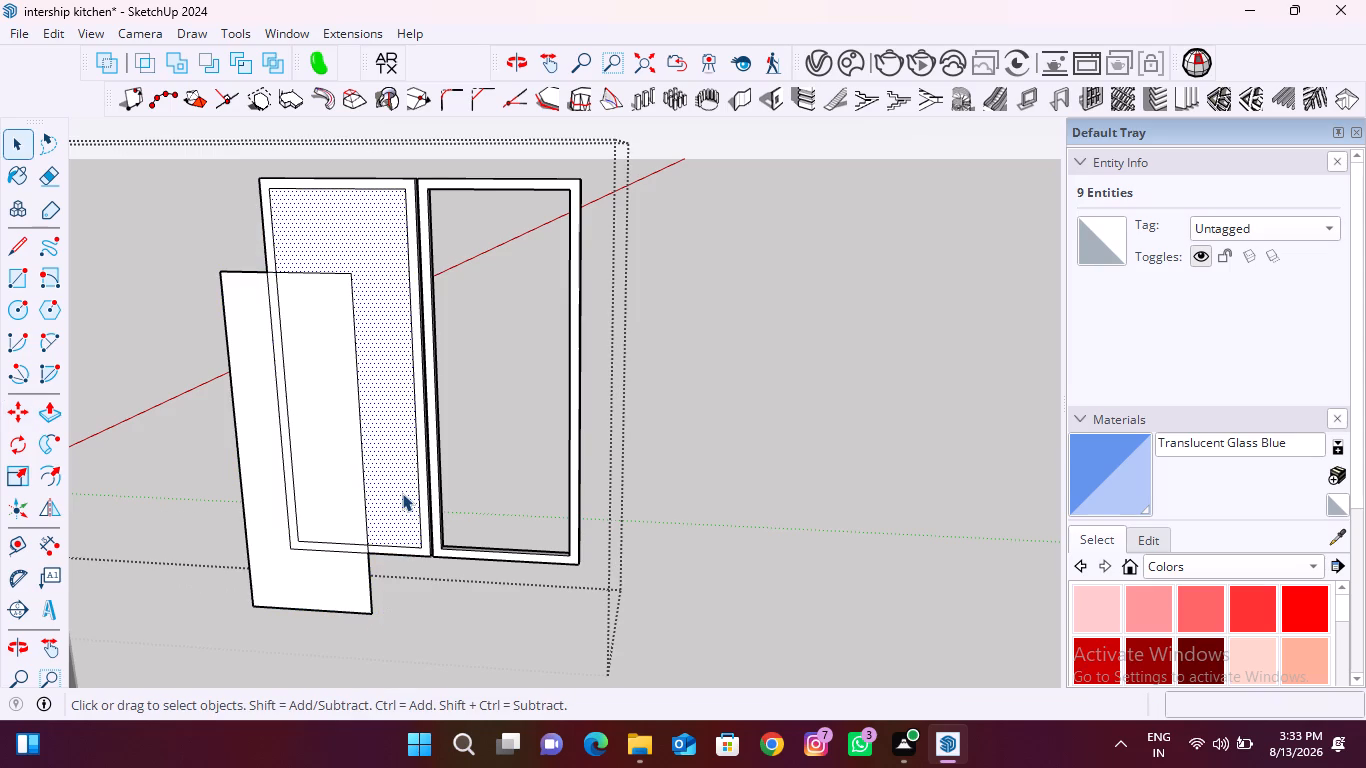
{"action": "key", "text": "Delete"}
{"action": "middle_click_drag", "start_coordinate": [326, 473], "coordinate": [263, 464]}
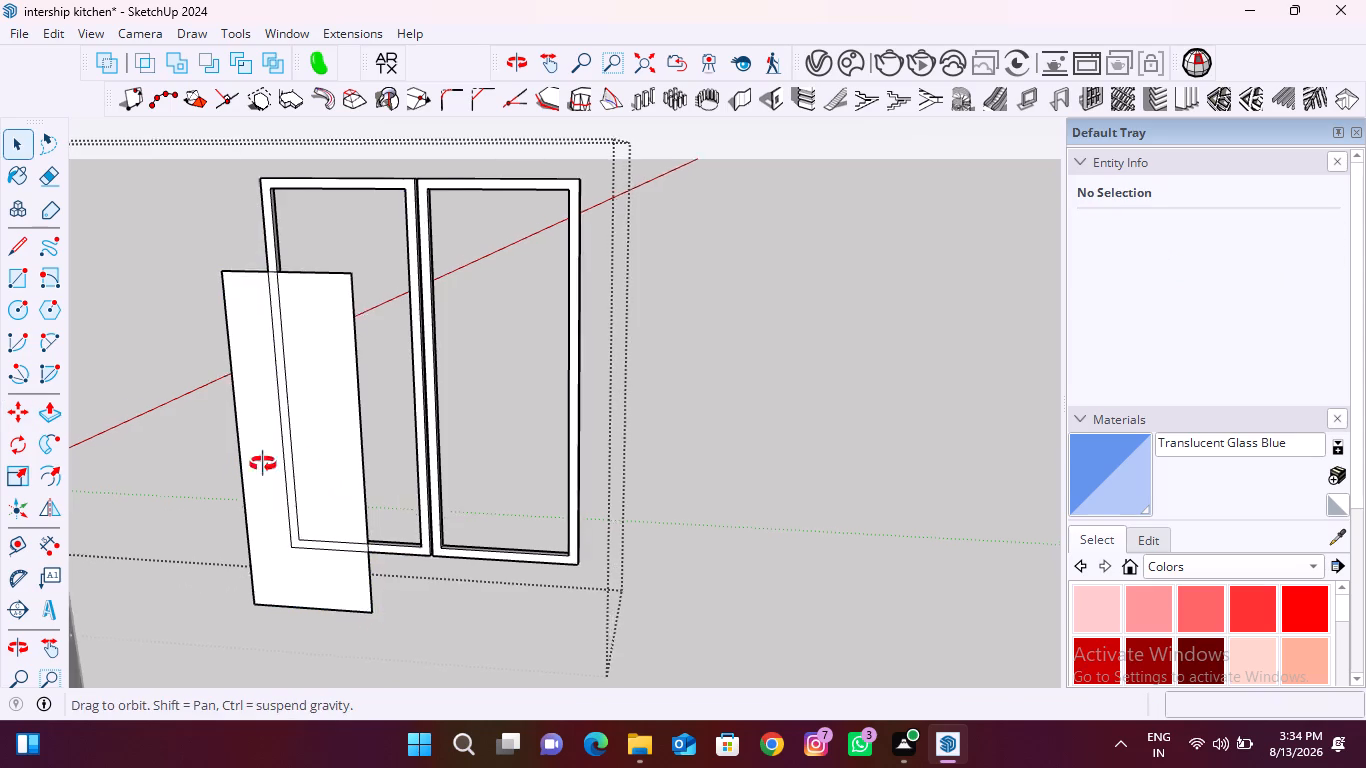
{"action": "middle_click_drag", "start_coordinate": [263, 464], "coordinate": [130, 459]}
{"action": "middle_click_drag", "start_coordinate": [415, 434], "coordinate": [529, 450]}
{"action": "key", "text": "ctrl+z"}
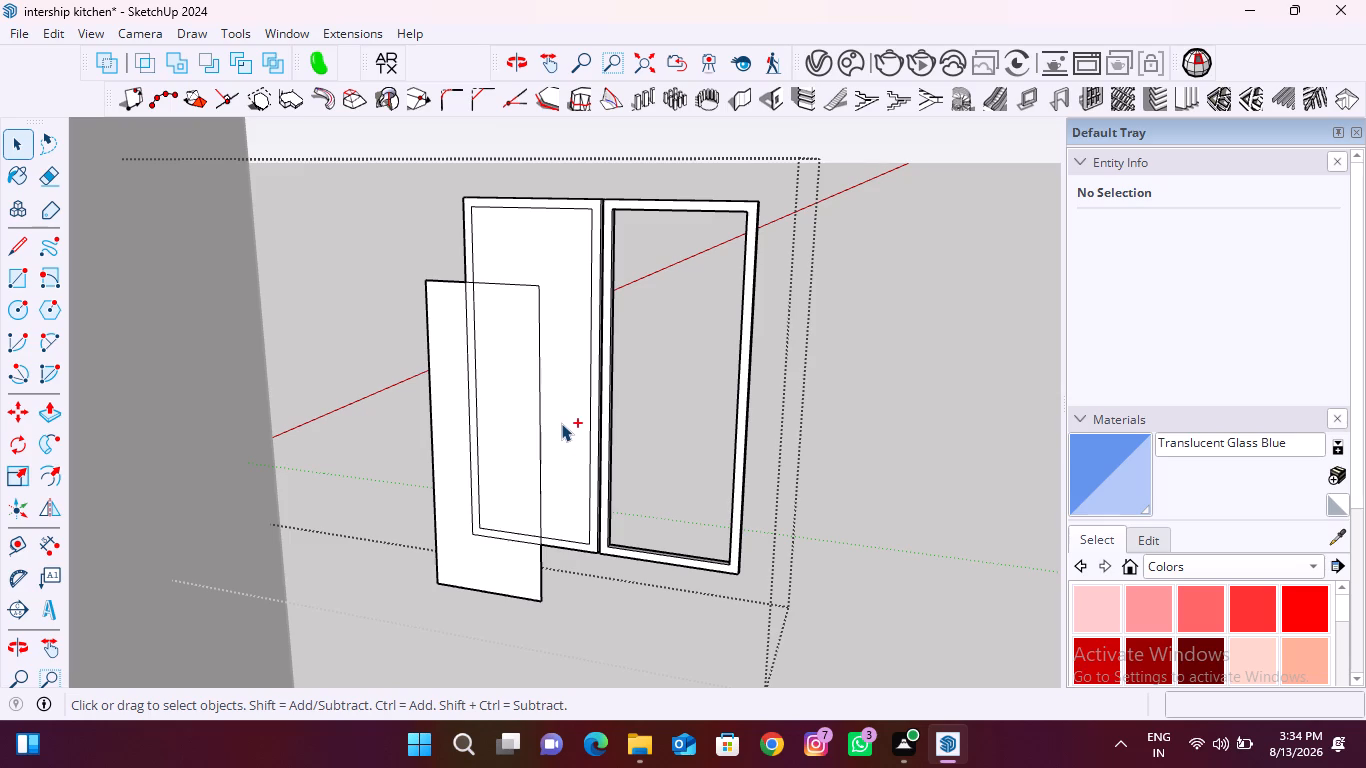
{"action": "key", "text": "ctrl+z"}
Copy the first door's infill face with its edges about 659 mm out from the frame.
{"action": "double_click", "coordinate": [561, 423]}
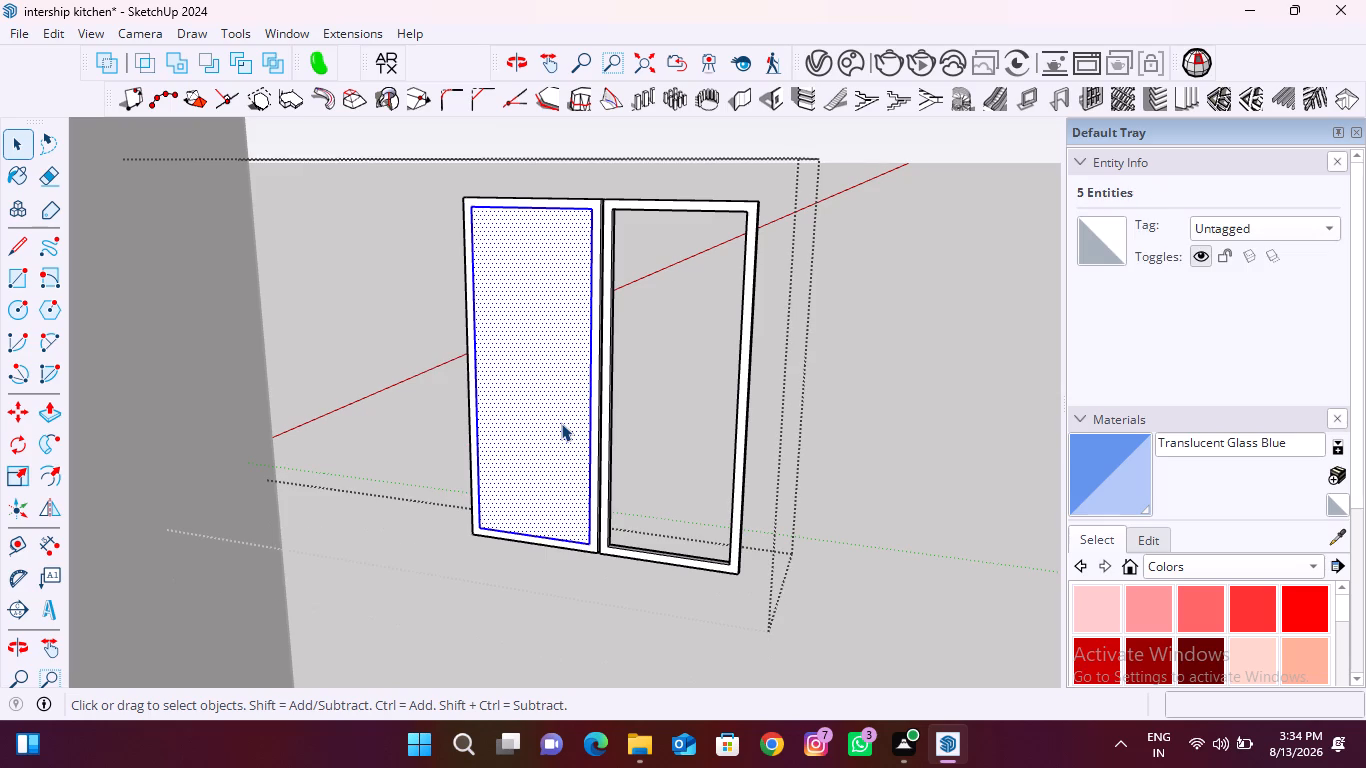
{"action": "key", "text": "m"}
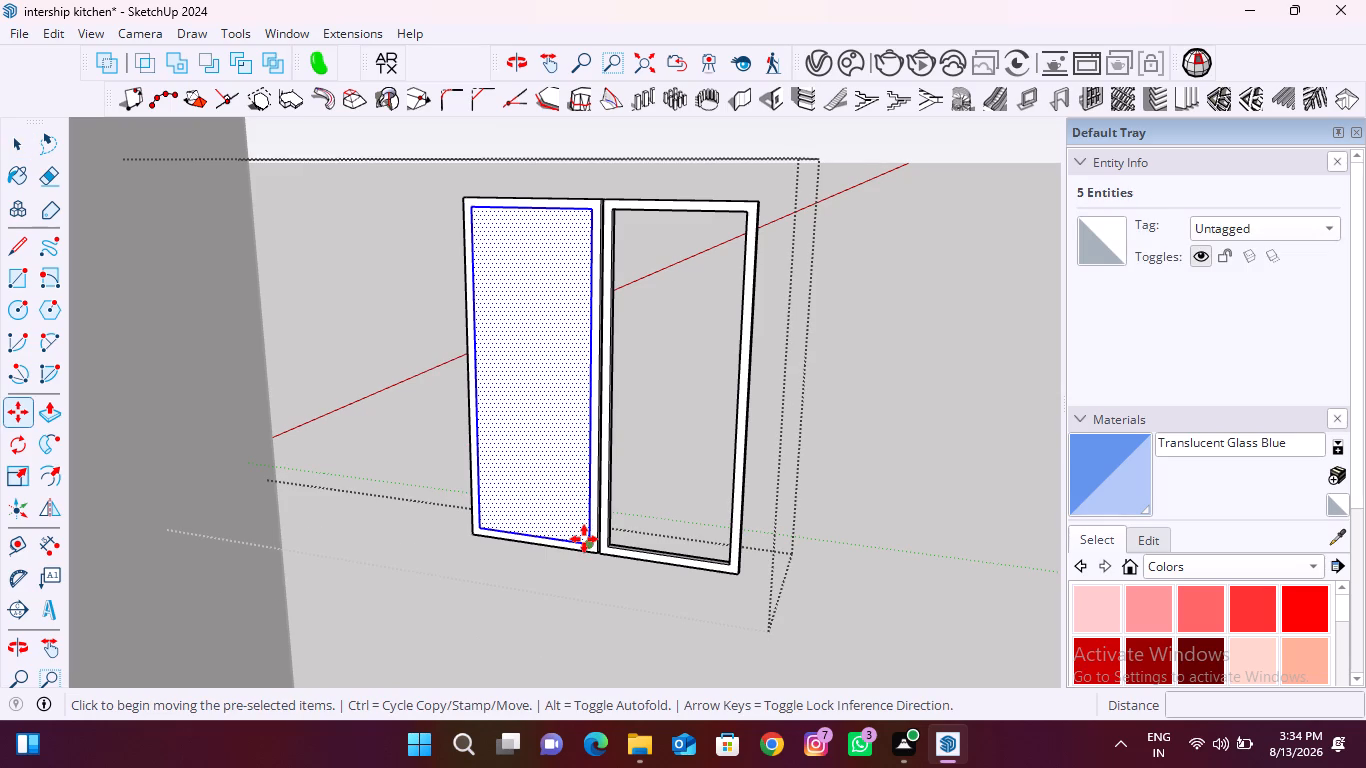
{"action": "left_click", "coordinate": [584, 539]}
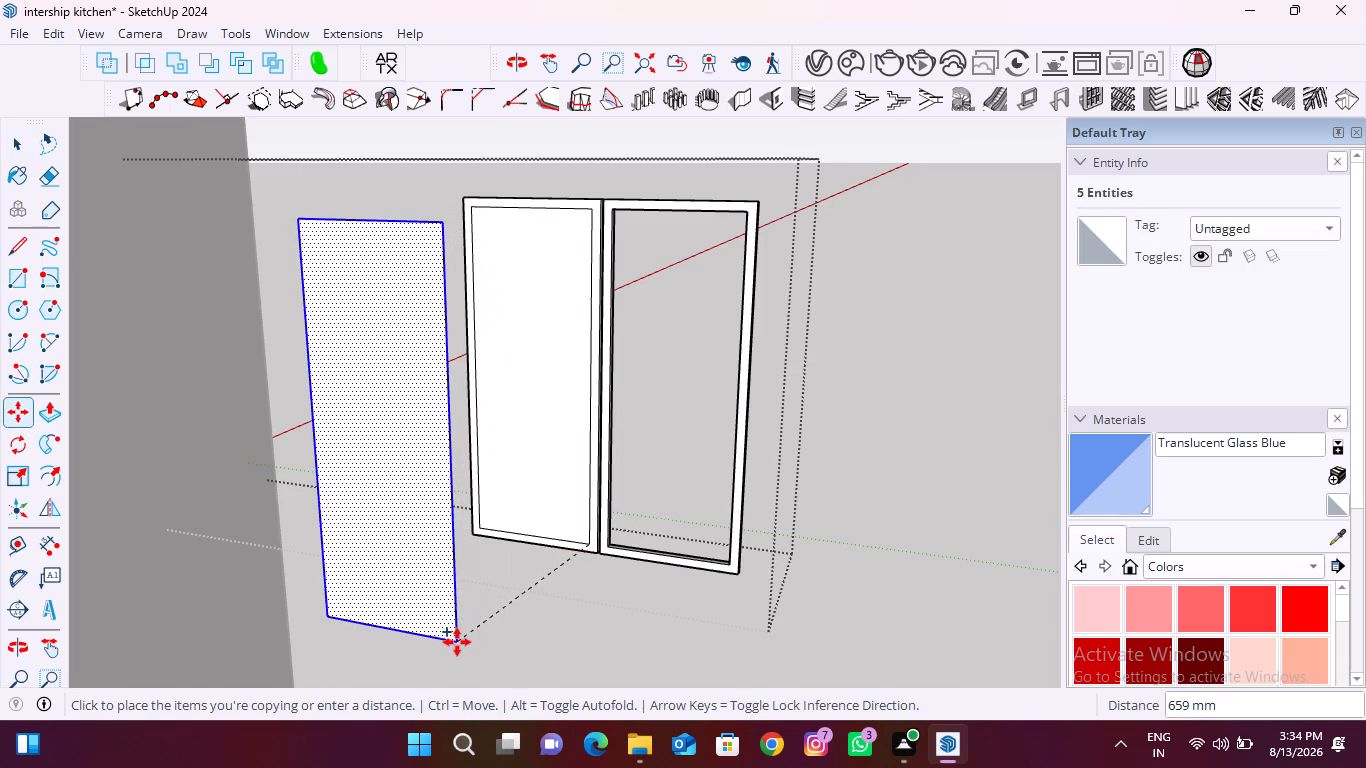
{"action": "left_click", "coordinate": [457, 642]}
Delete the original infill face inside the first door frame.
{"action": "key", "text": "space"}
{"action": "left_click", "coordinate": [555, 473]}
{"action": "key", "text": "Delete"}
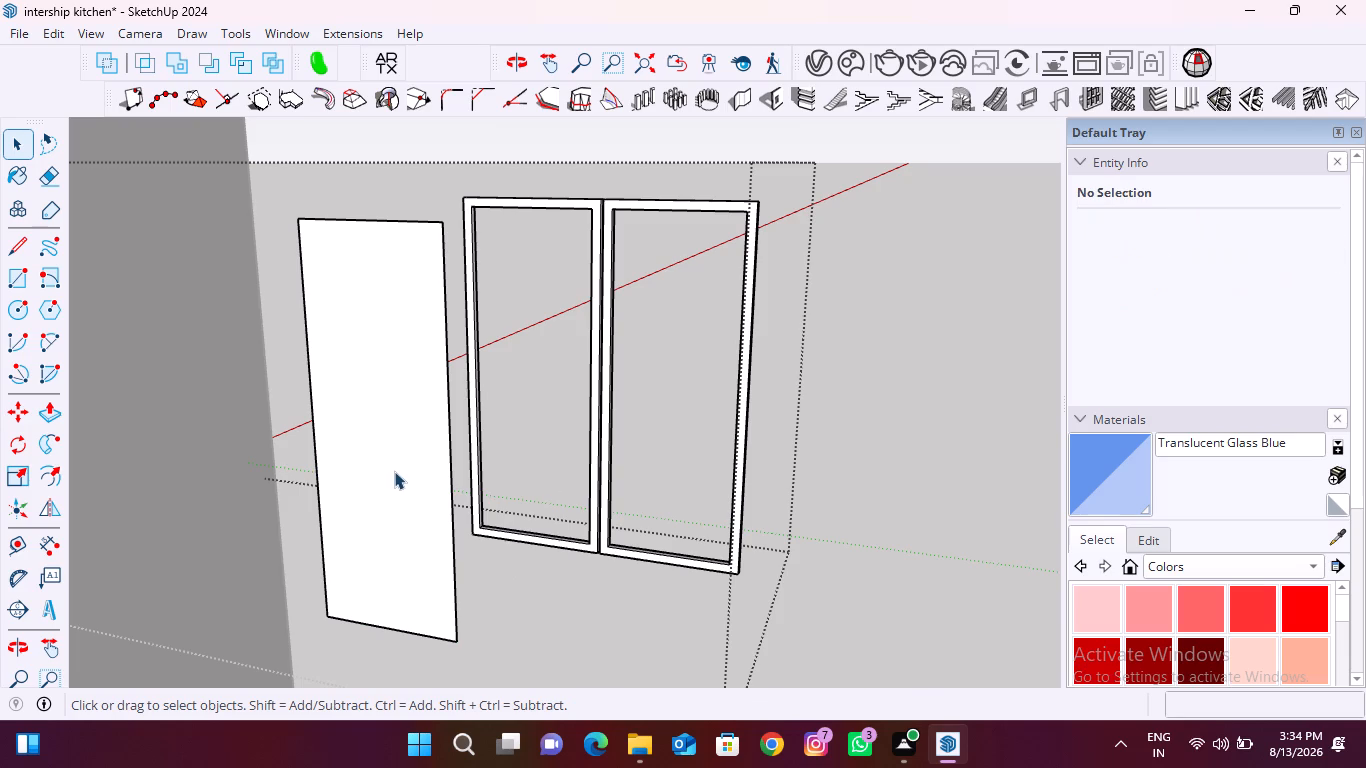
Extrude the copied infill face 8 mm with Push/Pull.
{"action": "left_click", "coordinate": [49, 405]}
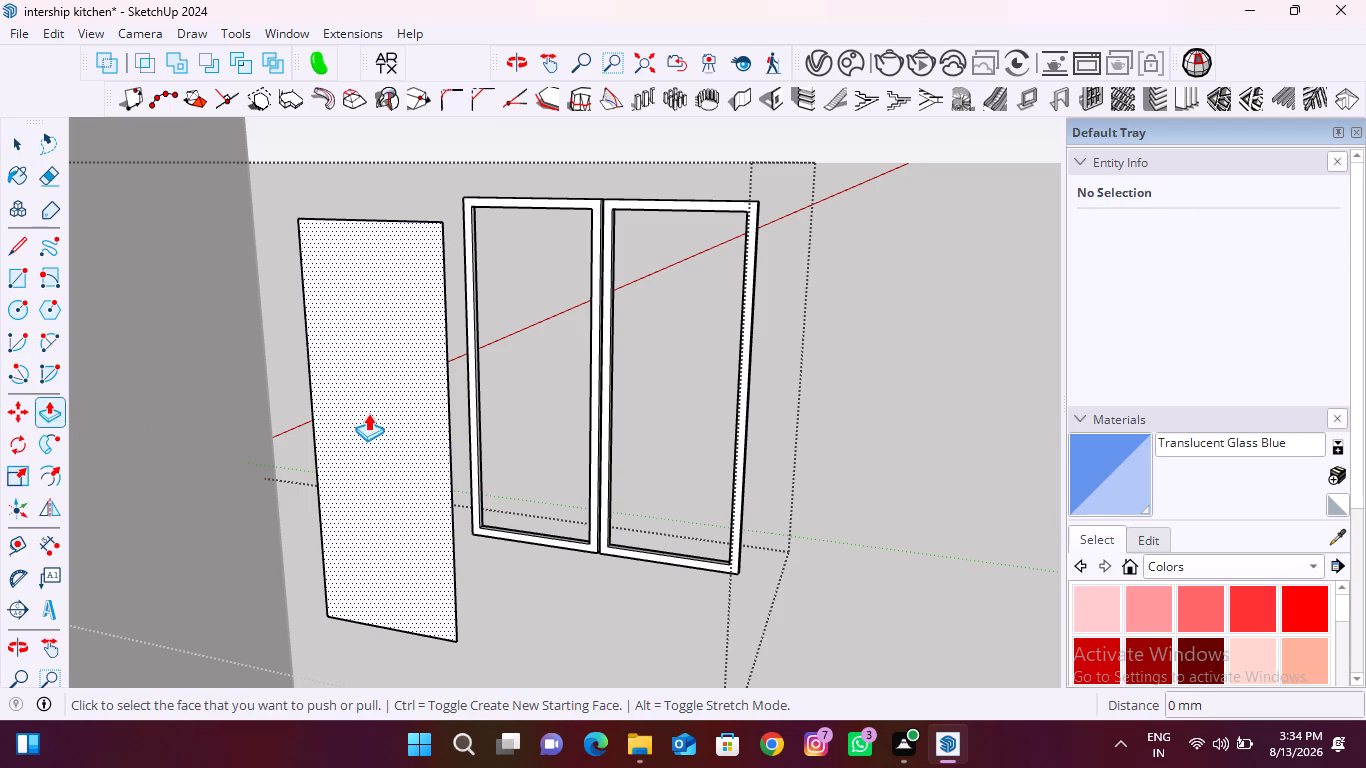
{"action": "left_click", "coordinate": [368, 412]}
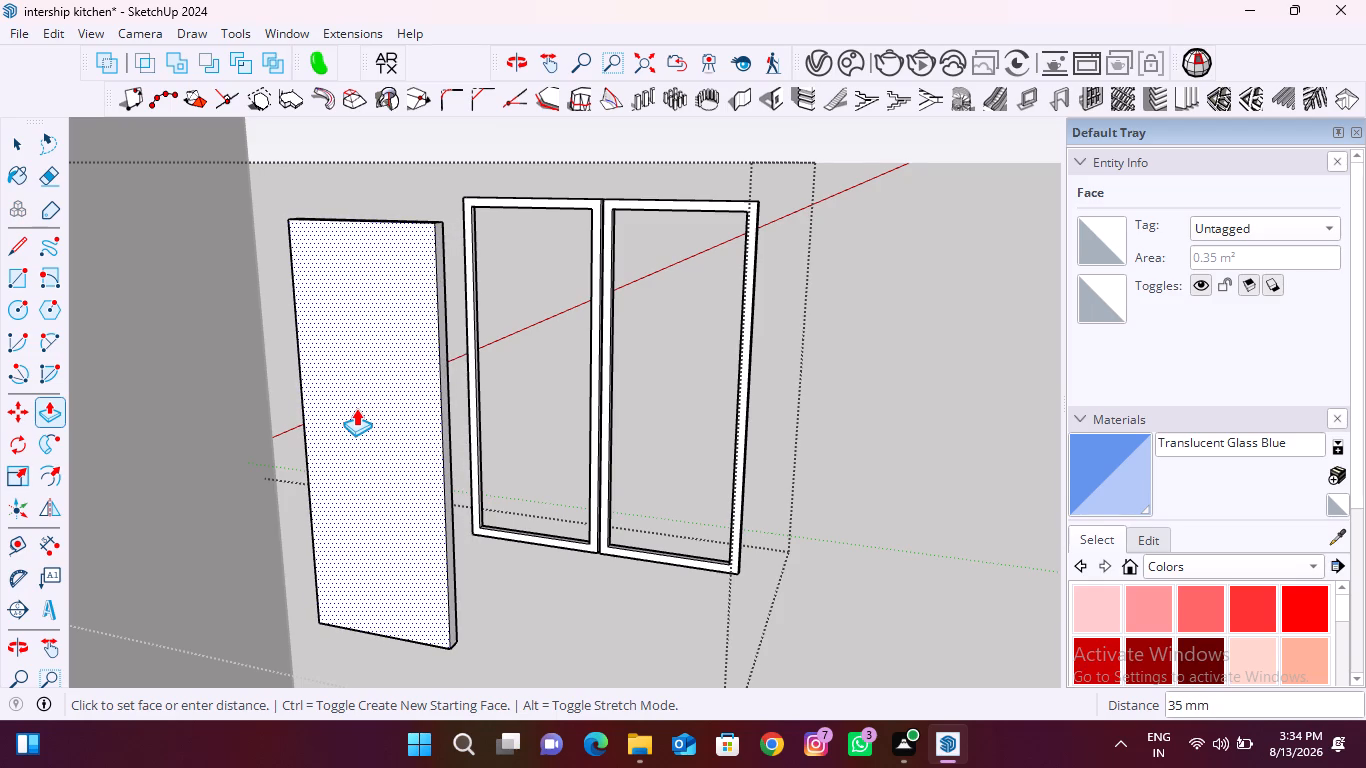
{"action": "key", "text": "8"}
{"action": "key", "text": "Return"}
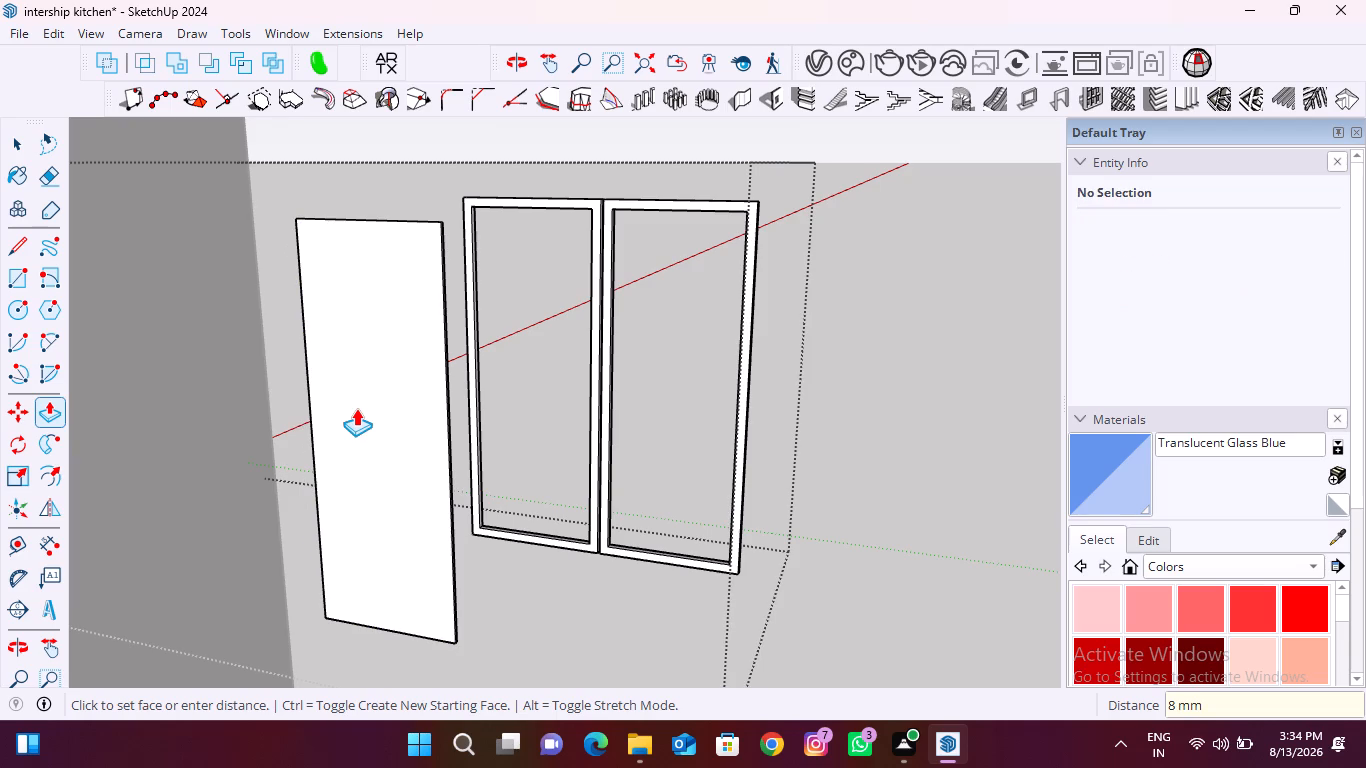
Select the whole infill panel and paint it with Translucent Glass Blue.
{"action": "key", "text": "space"}
{"action": "triple_click", "coordinate": [399, 513]}
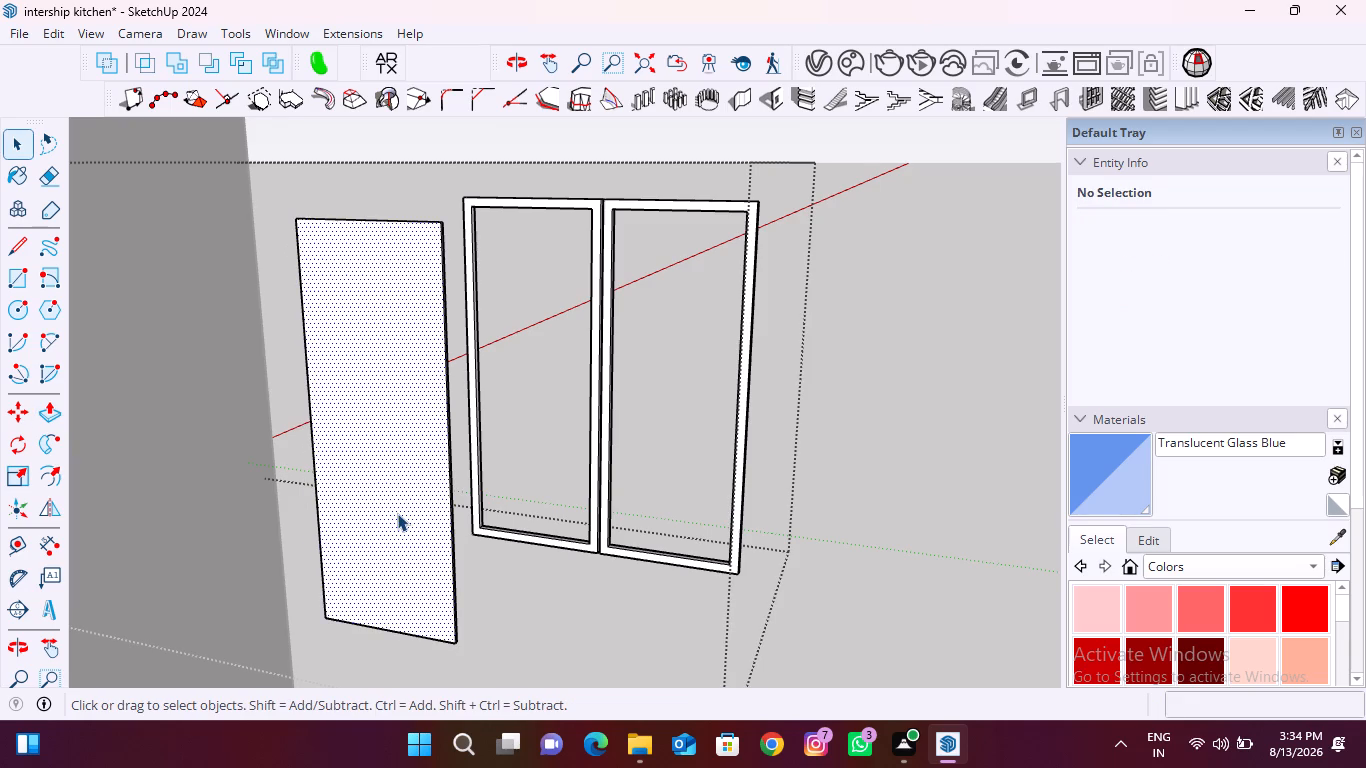
{"action": "key", "text": "m"}
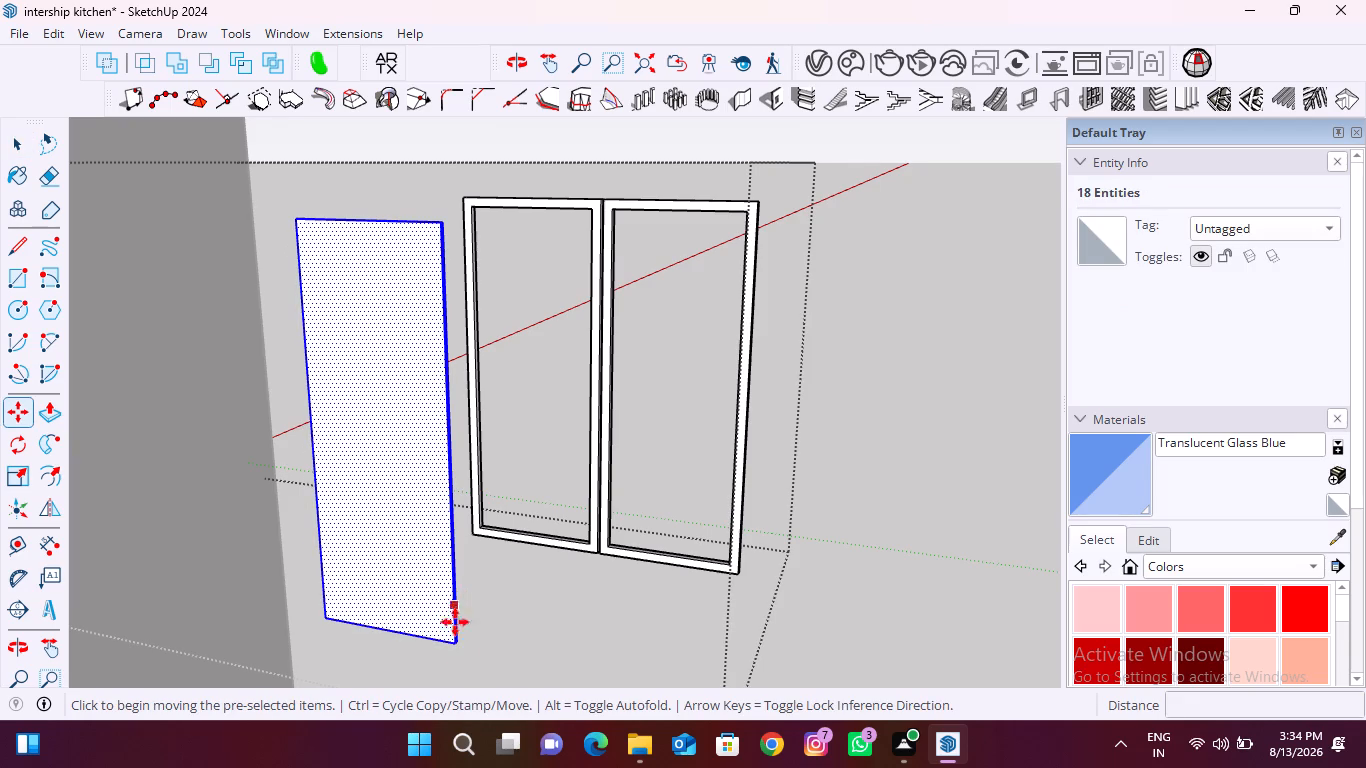
{"action": "scroll", "coordinate": [456, 659], "scroll_direction": "up", "scroll_amount": 12}
{"action": "scroll", "coordinate": [453, 564], "scroll_direction": "up", "scroll_amount": 2}
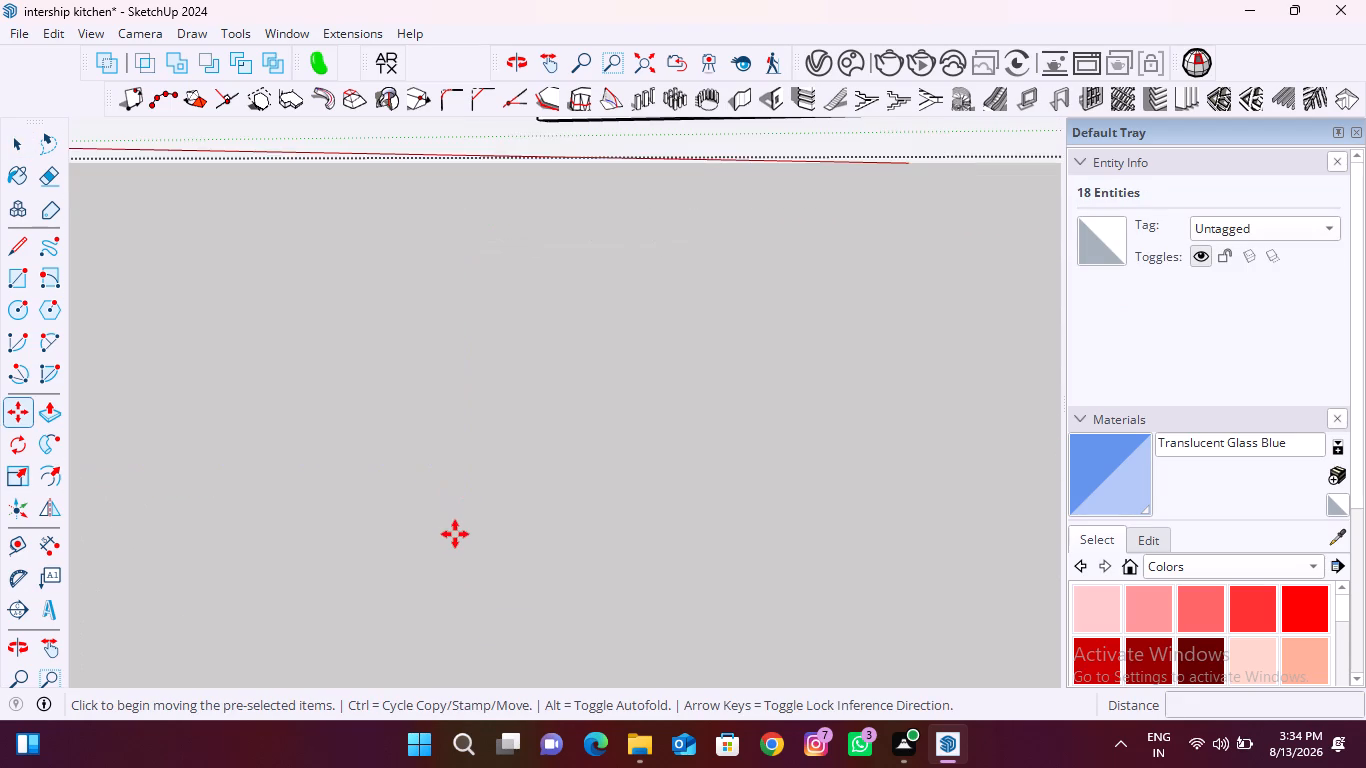
{"action": "scroll", "coordinate": [455, 534], "scroll_direction": "down", "scroll_amount": 3}
{"action": "scroll", "coordinate": [458, 503], "scroll_direction": "up", "scroll_amount": 3}
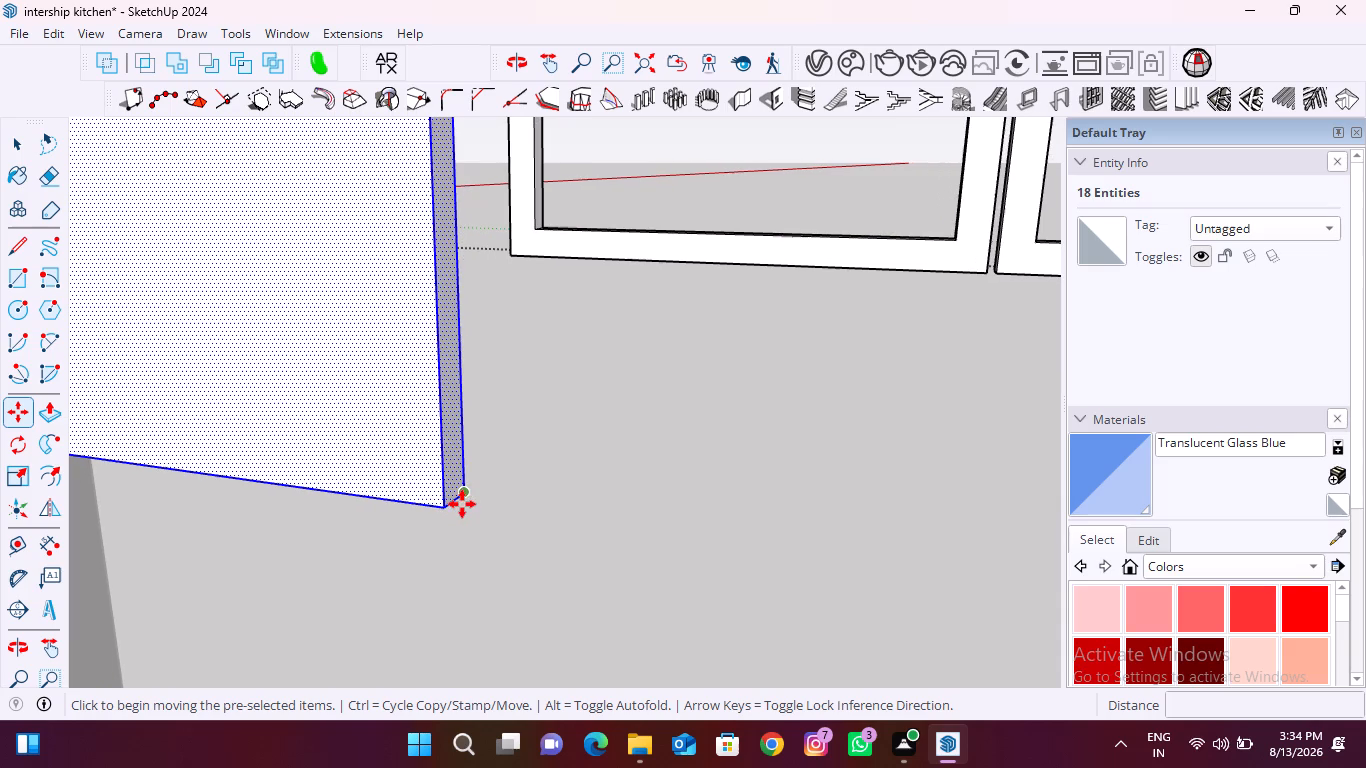
{"action": "key", "text": "space"}
{"action": "left_click", "coordinate": [1134, 479]}
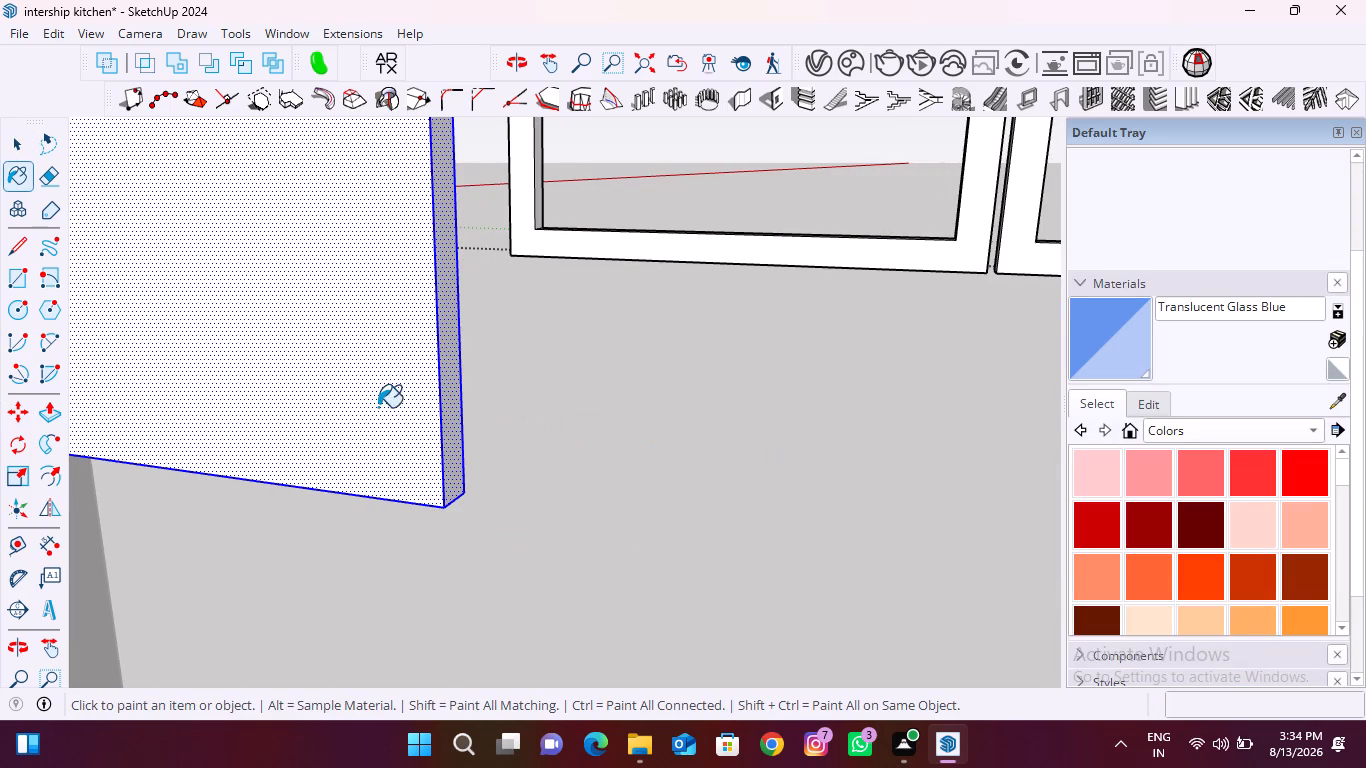
{"action": "left_click", "coordinate": [378, 407]}
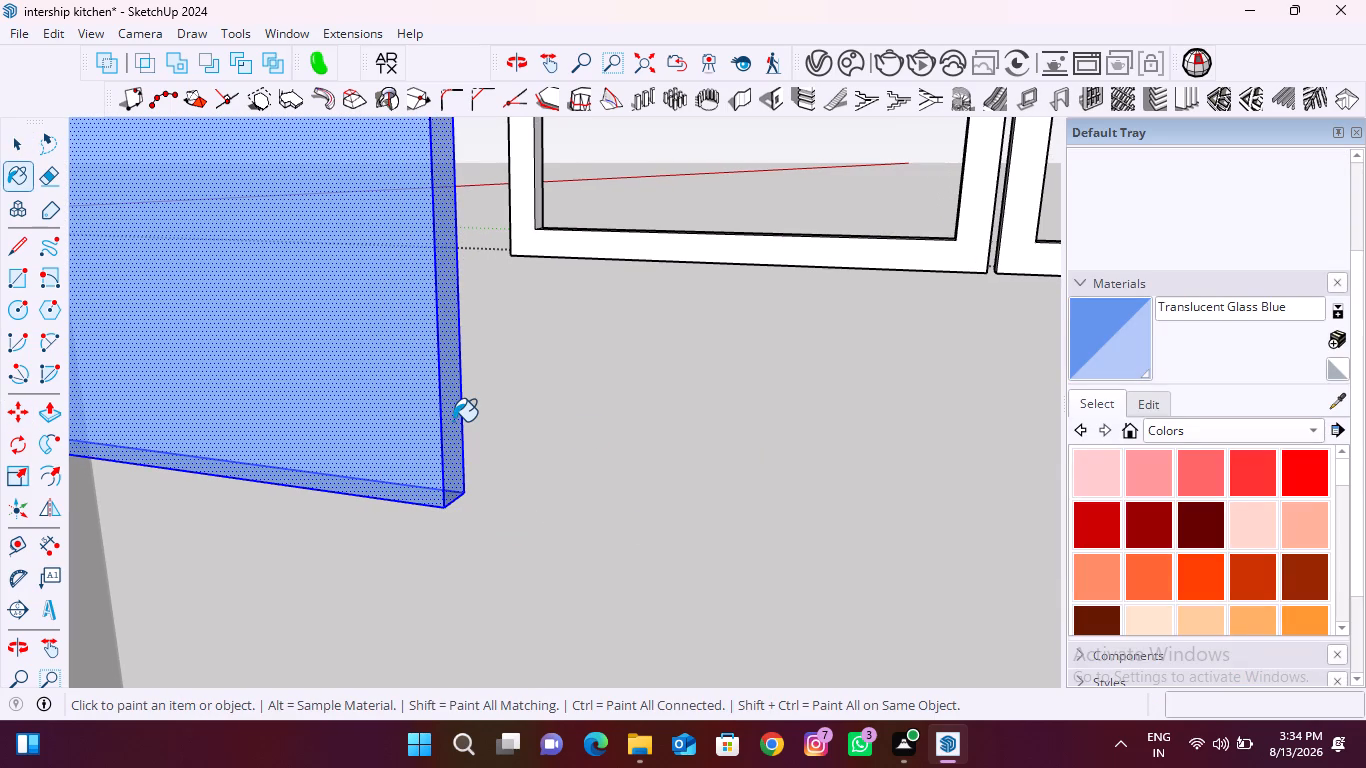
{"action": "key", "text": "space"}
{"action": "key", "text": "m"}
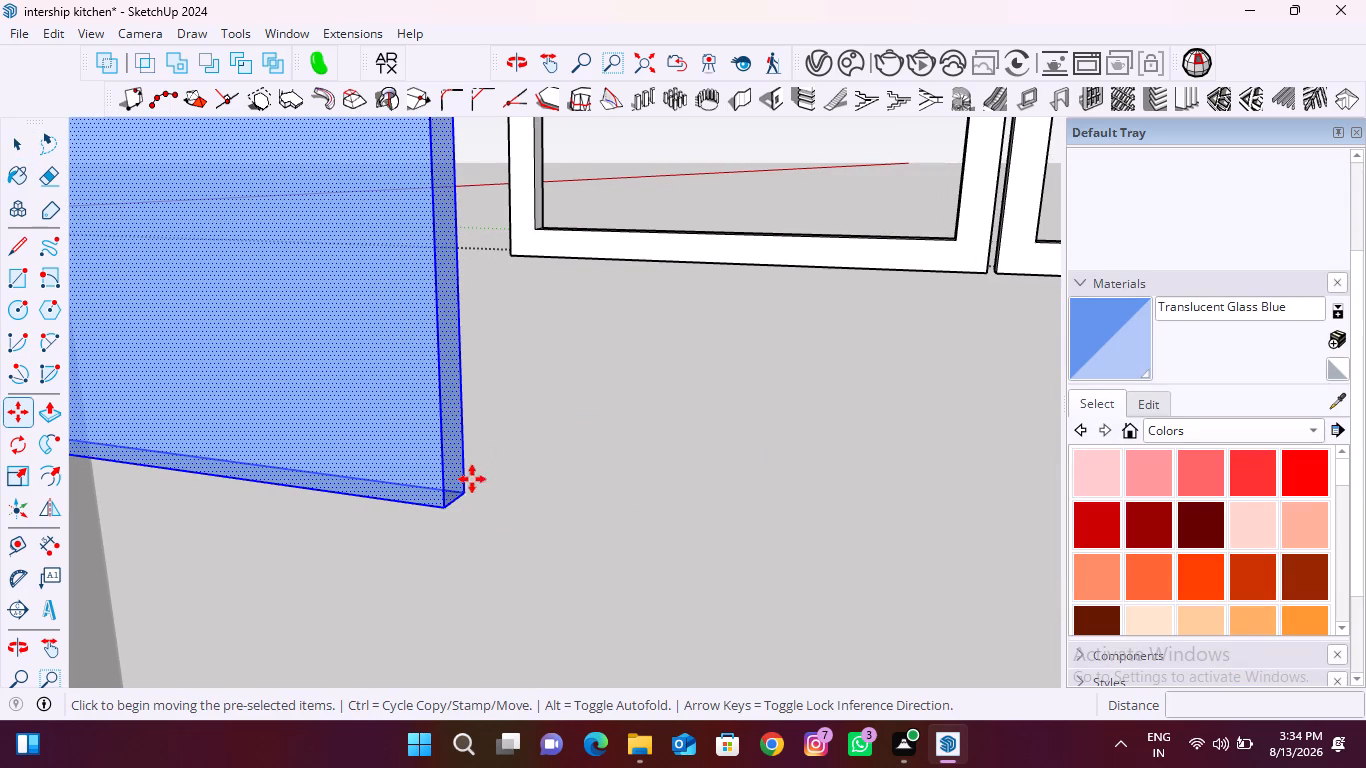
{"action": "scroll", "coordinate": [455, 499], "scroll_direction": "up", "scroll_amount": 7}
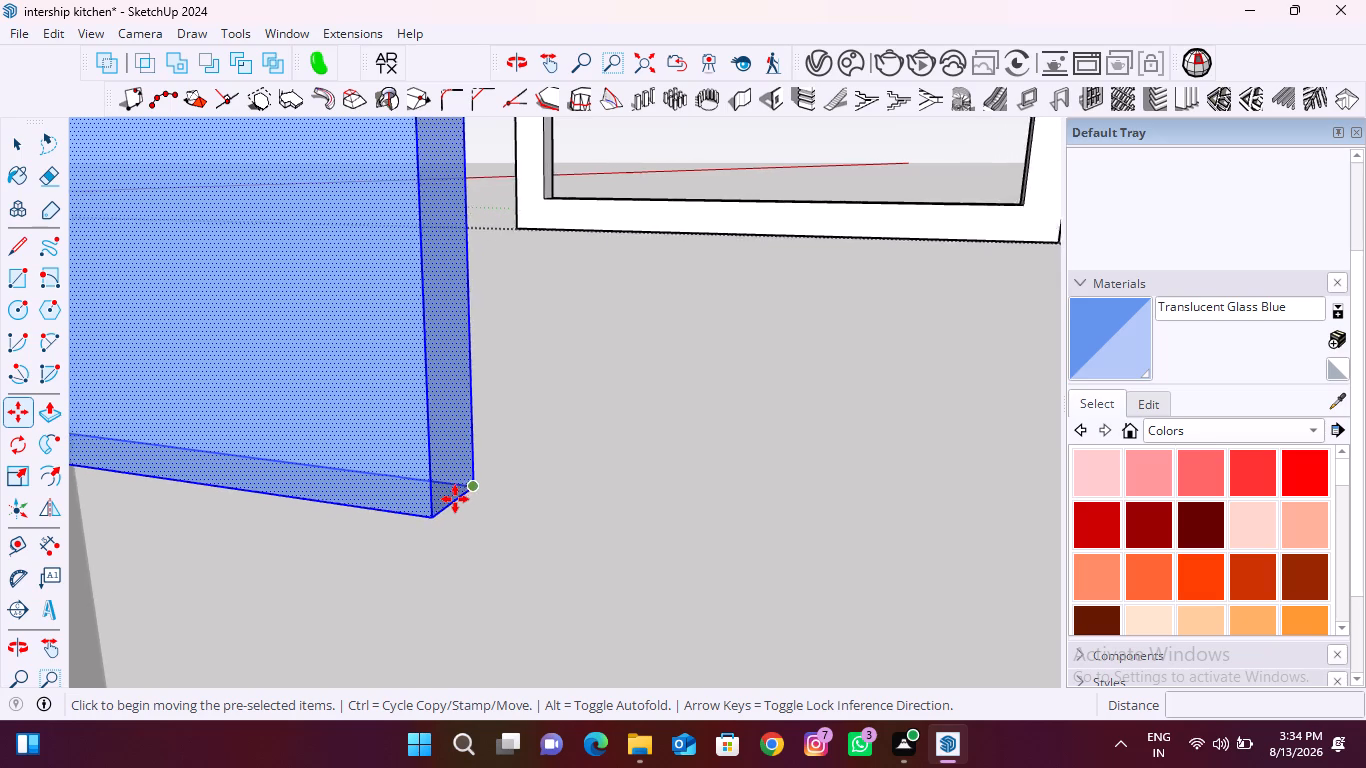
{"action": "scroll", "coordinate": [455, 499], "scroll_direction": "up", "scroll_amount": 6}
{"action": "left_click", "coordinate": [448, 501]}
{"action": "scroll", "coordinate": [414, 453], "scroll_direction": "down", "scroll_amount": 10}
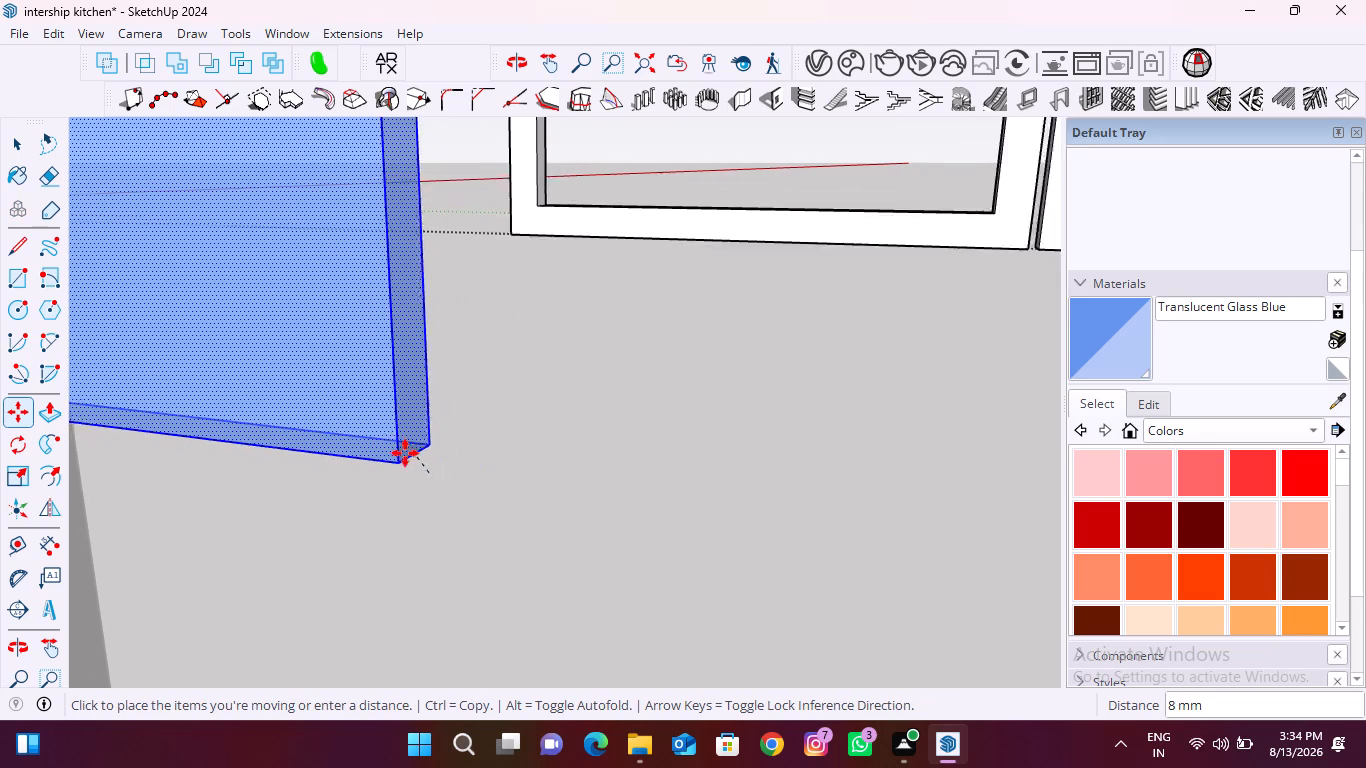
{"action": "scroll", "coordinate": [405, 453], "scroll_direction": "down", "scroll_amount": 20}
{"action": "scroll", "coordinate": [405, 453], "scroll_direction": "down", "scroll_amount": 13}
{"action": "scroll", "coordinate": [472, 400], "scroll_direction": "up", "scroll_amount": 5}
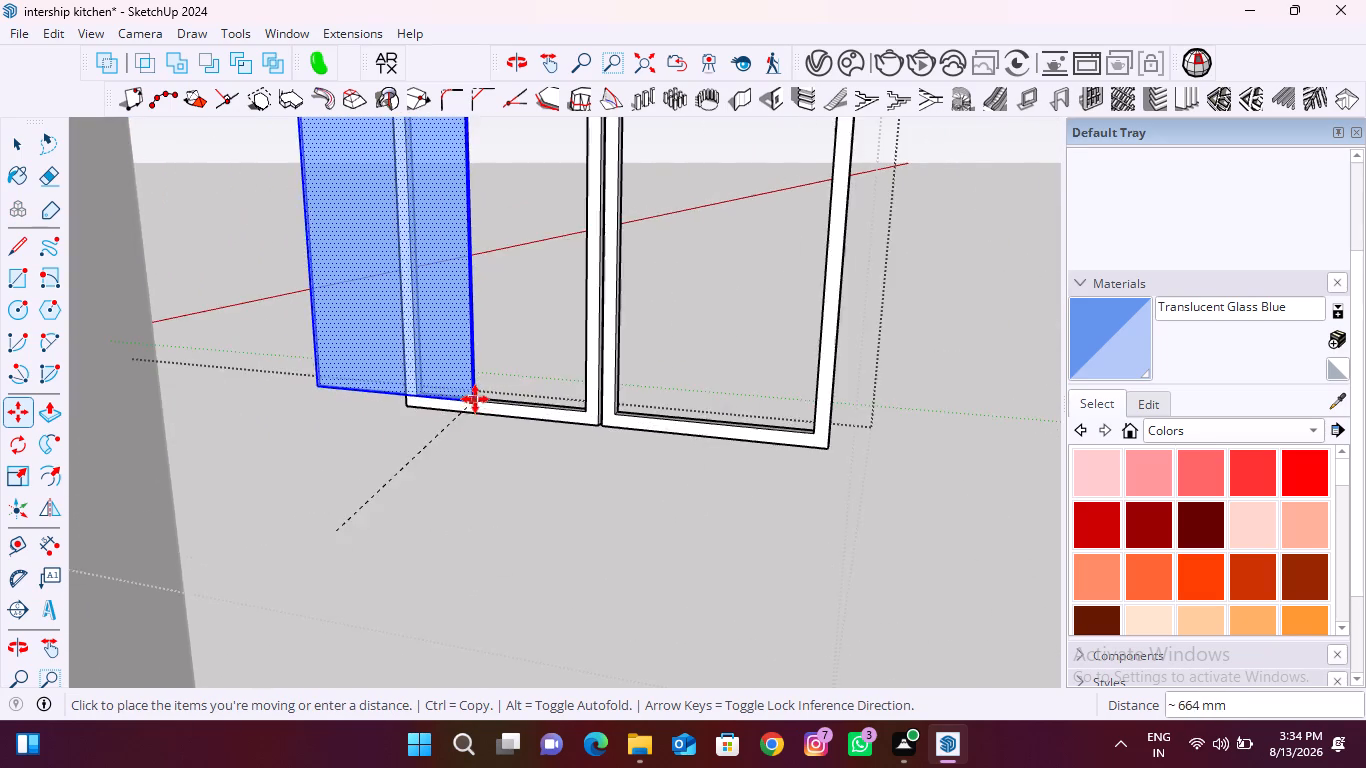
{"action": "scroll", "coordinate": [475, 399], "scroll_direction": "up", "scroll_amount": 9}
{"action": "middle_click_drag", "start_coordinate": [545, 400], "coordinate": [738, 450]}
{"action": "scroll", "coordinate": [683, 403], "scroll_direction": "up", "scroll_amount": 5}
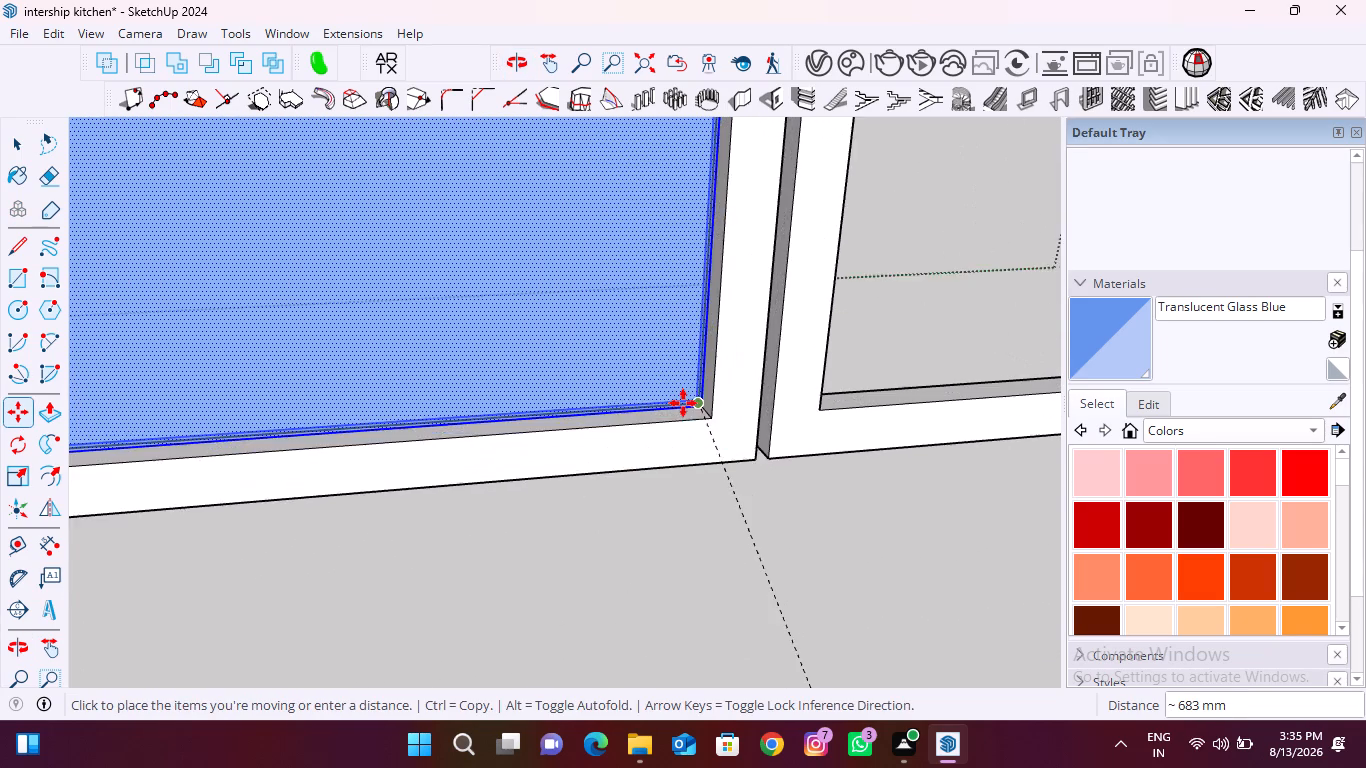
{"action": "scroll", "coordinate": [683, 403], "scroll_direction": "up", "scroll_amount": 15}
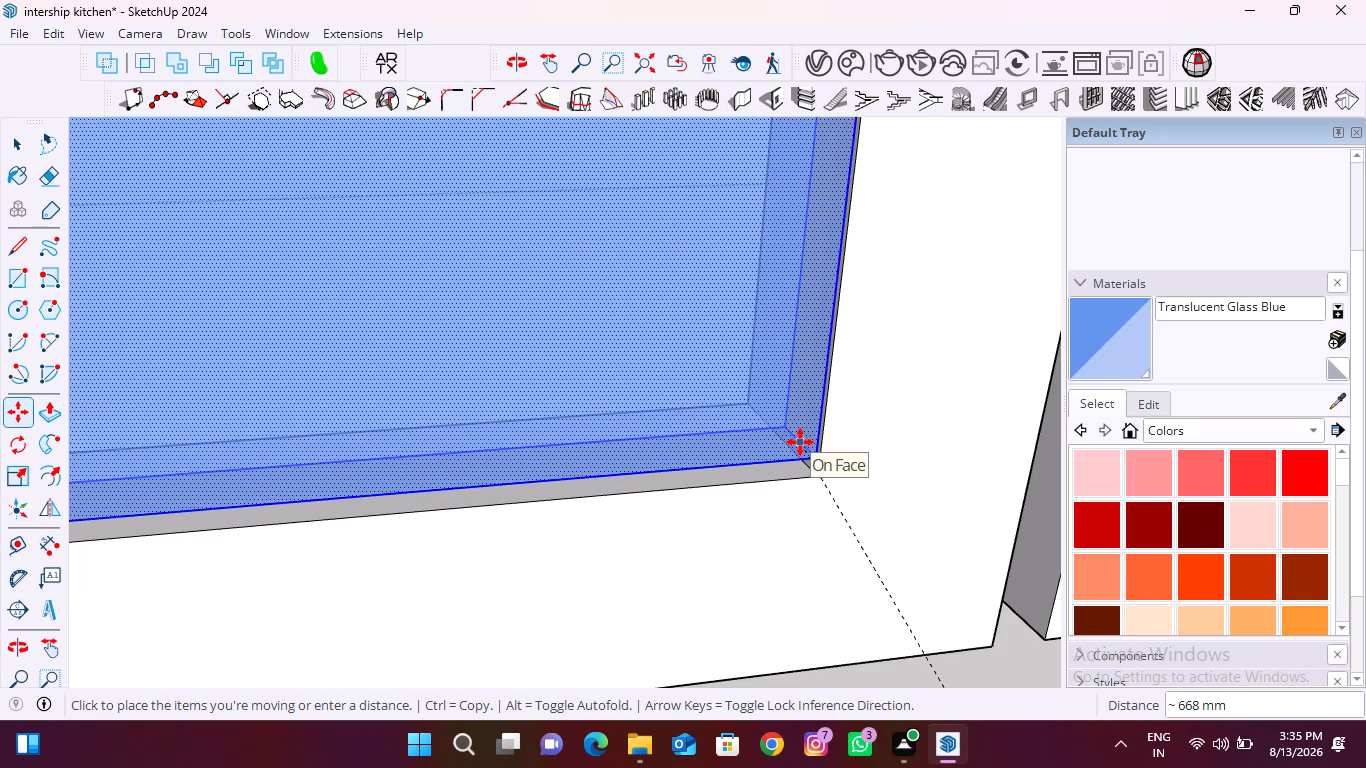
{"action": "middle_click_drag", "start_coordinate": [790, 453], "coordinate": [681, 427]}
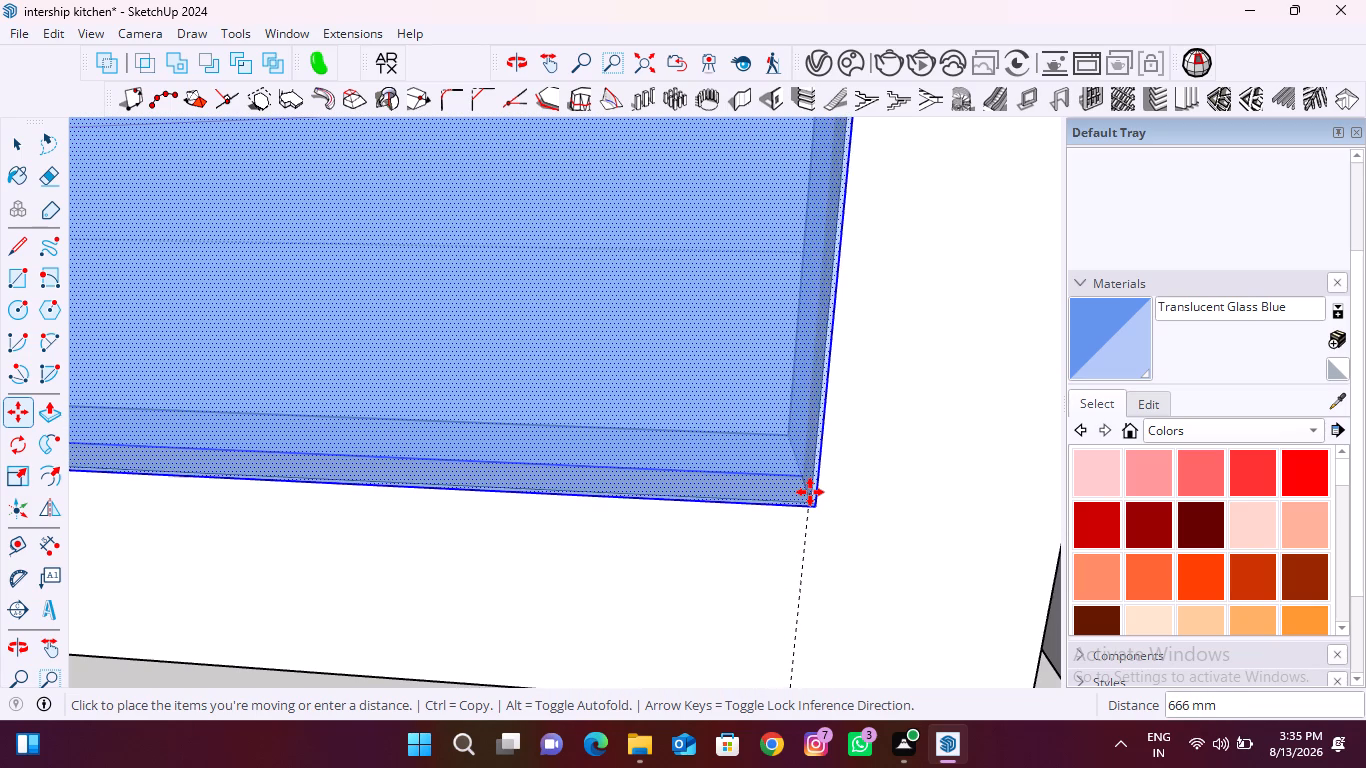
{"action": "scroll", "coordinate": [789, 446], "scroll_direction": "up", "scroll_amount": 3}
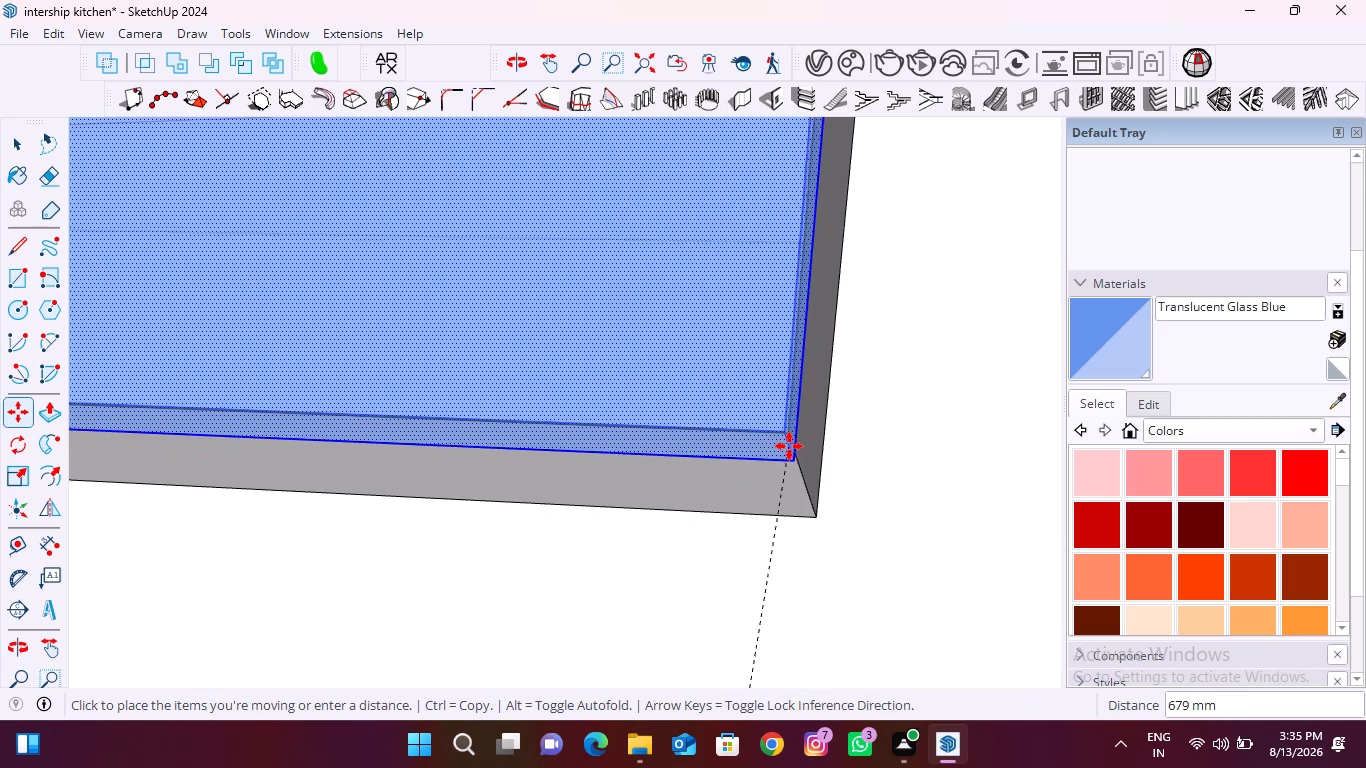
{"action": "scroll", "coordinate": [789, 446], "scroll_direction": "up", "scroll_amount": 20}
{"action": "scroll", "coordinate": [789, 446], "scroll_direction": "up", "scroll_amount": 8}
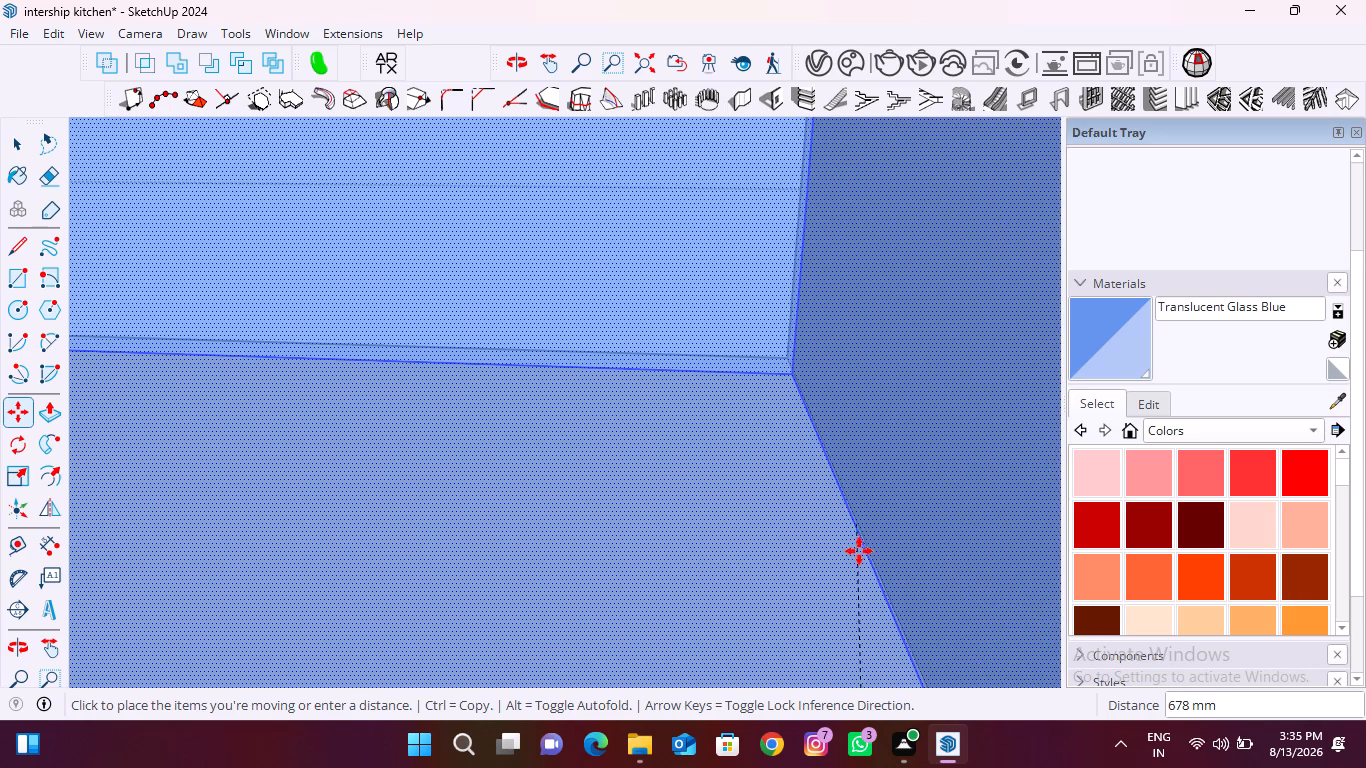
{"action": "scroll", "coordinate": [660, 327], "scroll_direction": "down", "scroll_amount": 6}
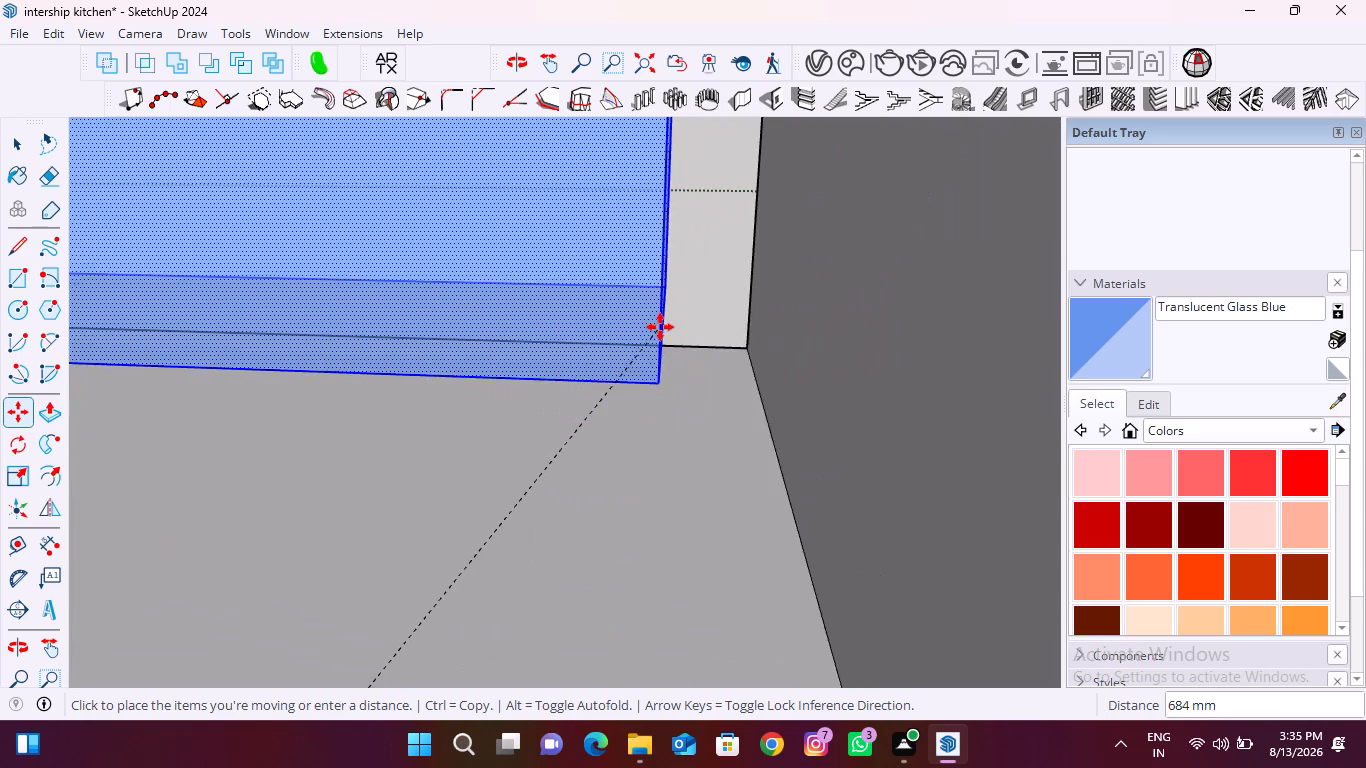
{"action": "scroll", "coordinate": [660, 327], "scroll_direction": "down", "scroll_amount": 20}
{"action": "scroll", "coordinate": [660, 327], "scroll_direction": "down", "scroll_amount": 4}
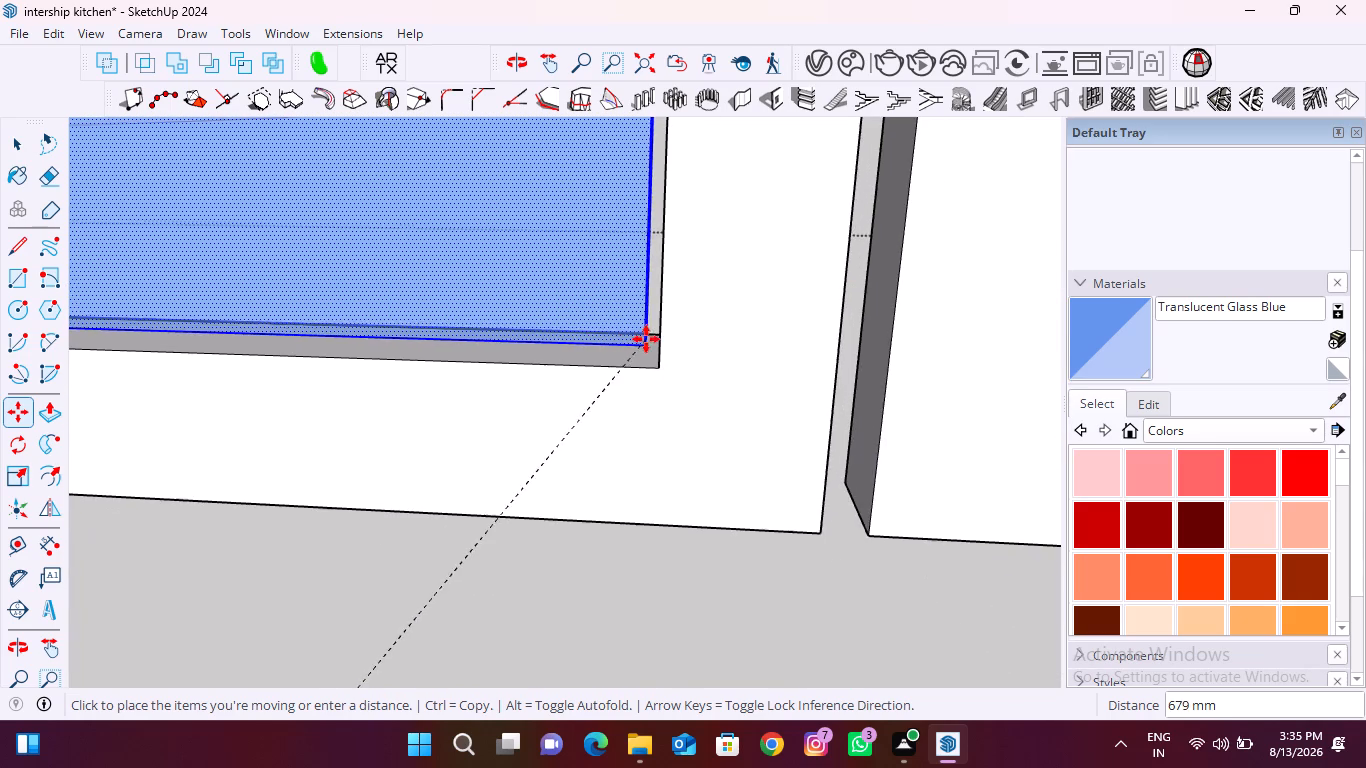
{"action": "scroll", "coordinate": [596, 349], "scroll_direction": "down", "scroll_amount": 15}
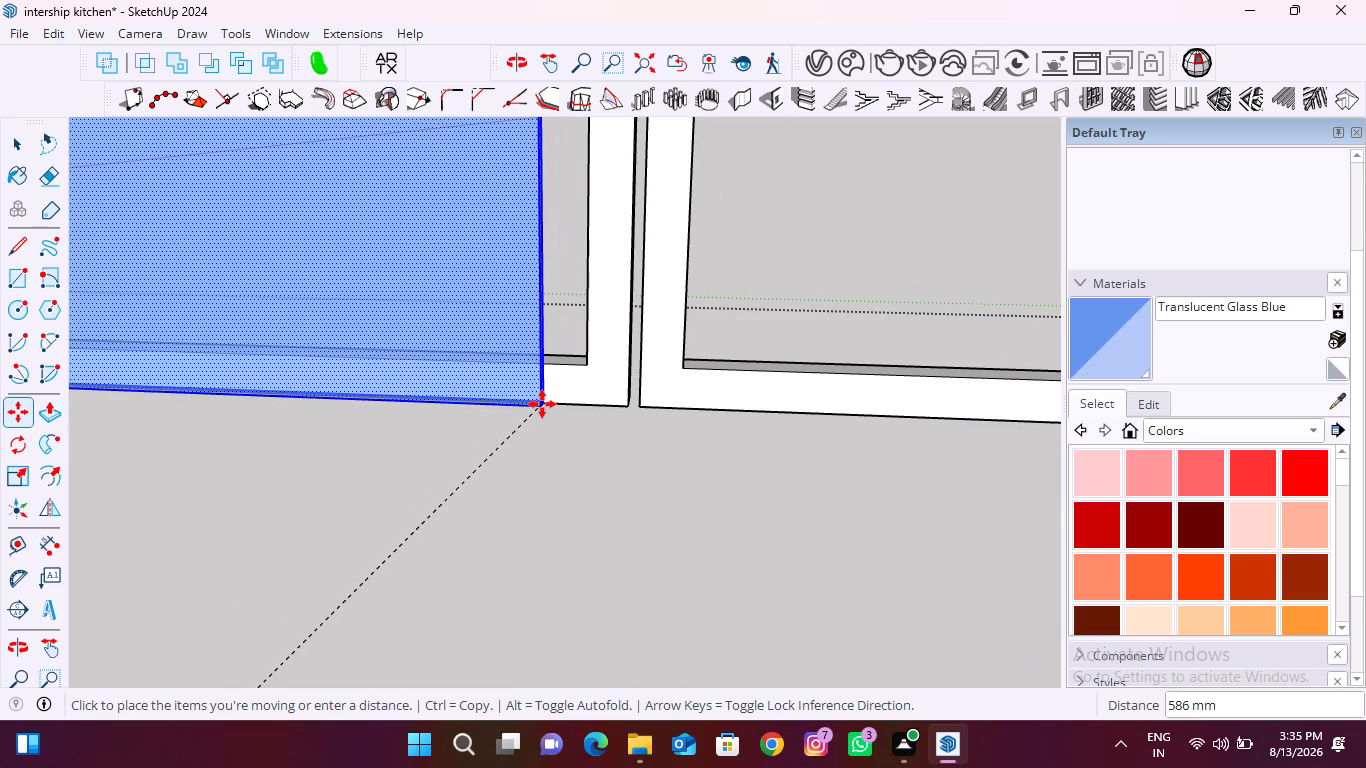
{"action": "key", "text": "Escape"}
Move the blue glass panel by the midpoint of its bottom corner thickness edge into the first door frame's opening.
{"action": "scroll", "coordinate": [527, 401], "scroll_direction": "down", "scroll_amount": 20}
{"action": "scroll", "coordinate": [527, 401], "scroll_direction": "down", "scroll_amount": 3}
{"action": "middle_click_drag", "start_coordinate": [445, 504], "coordinate": [341, 515]}
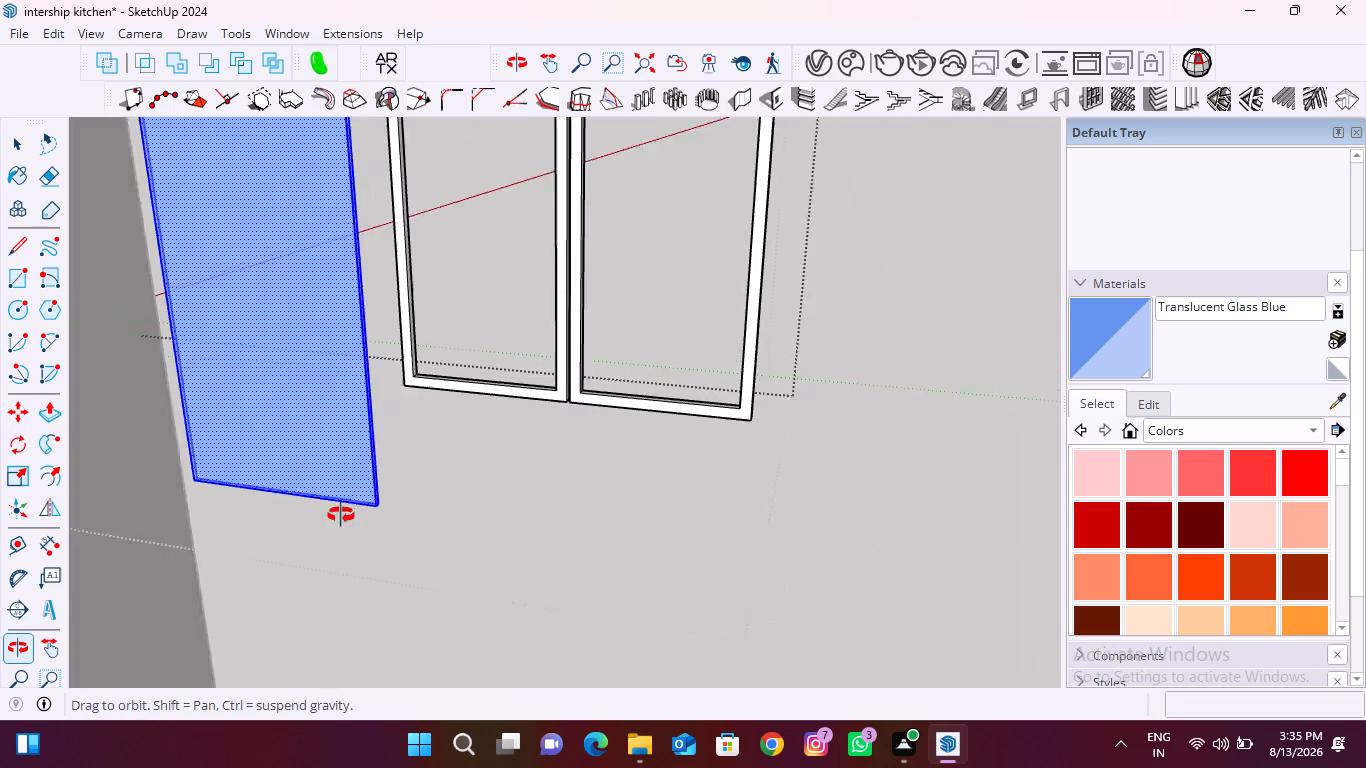
{"action": "middle_click_drag", "start_coordinate": [341, 515], "coordinate": [326, 515]}
{"action": "scroll", "coordinate": [352, 493], "scroll_direction": "up", "scroll_amount": 20}
{"action": "scroll", "coordinate": [352, 493], "scroll_direction": "up", "scroll_amount": 11}
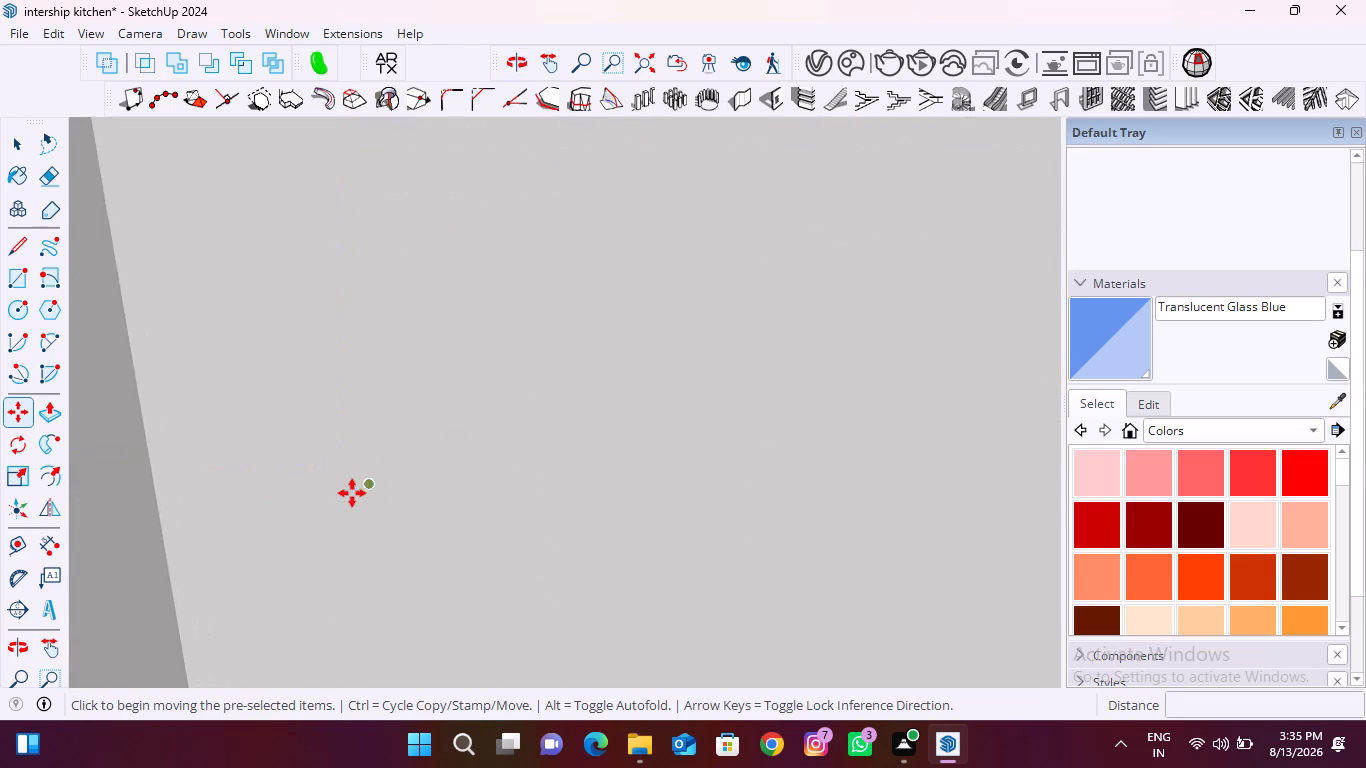
{"action": "scroll", "coordinate": [352, 493], "scroll_direction": "up", "scroll_amount": 2}
{"action": "scroll", "coordinate": [352, 493], "scroll_direction": "down", "scroll_amount": 7}
{"action": "scroll", "coordinate": [352, 490], "scroll_direction": "up", "scroll_amount": 9}
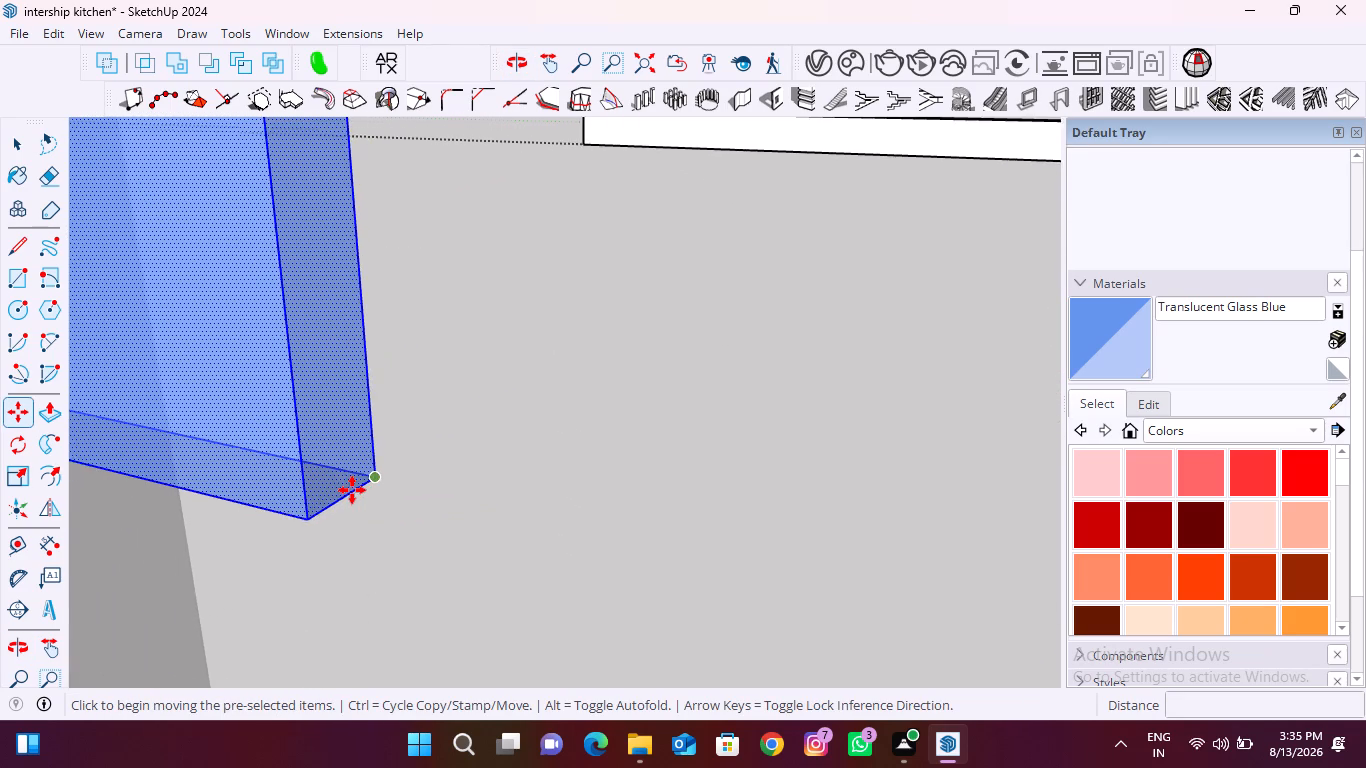
{"action": "scroll", "coordinate": [352, 490], "scroll_direction": "up", "scroll_amount": 15}
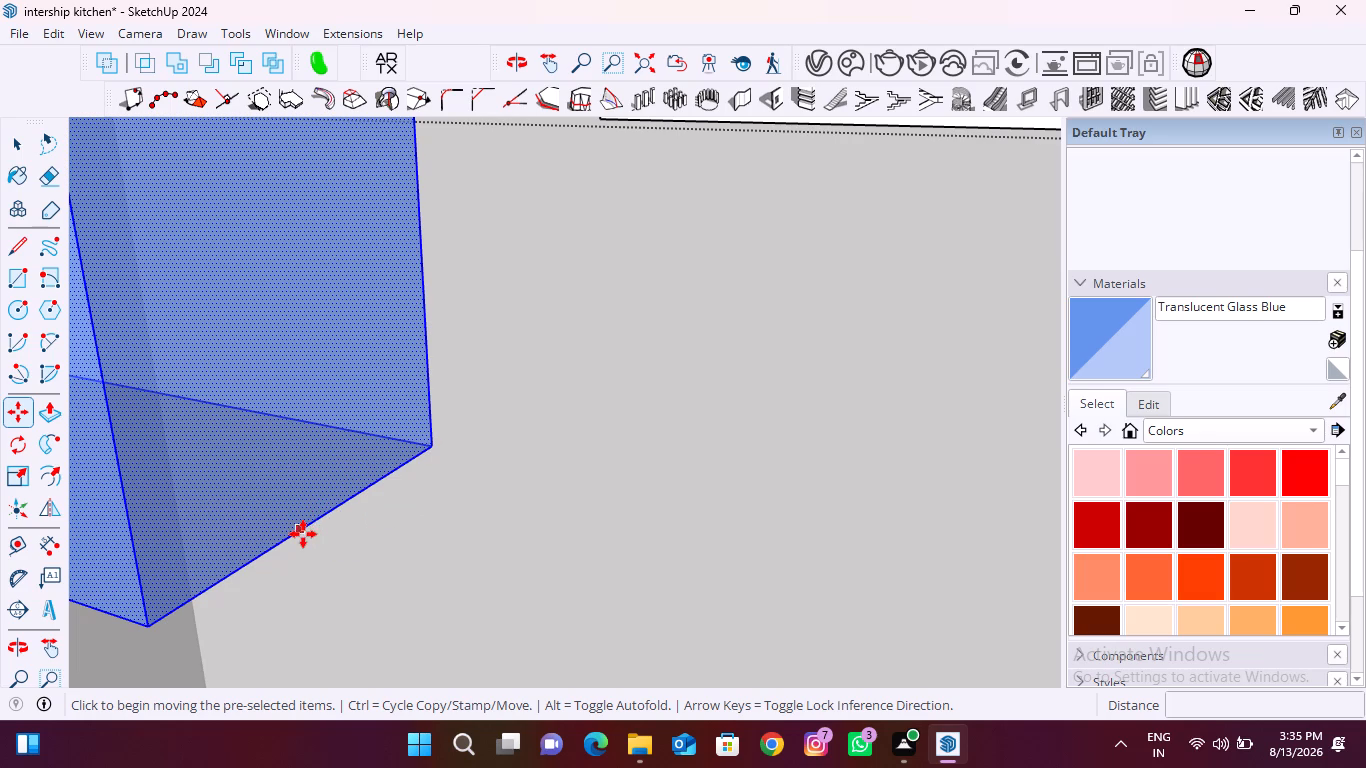
{"action": "left_click", "coordinate": [316, 520]}
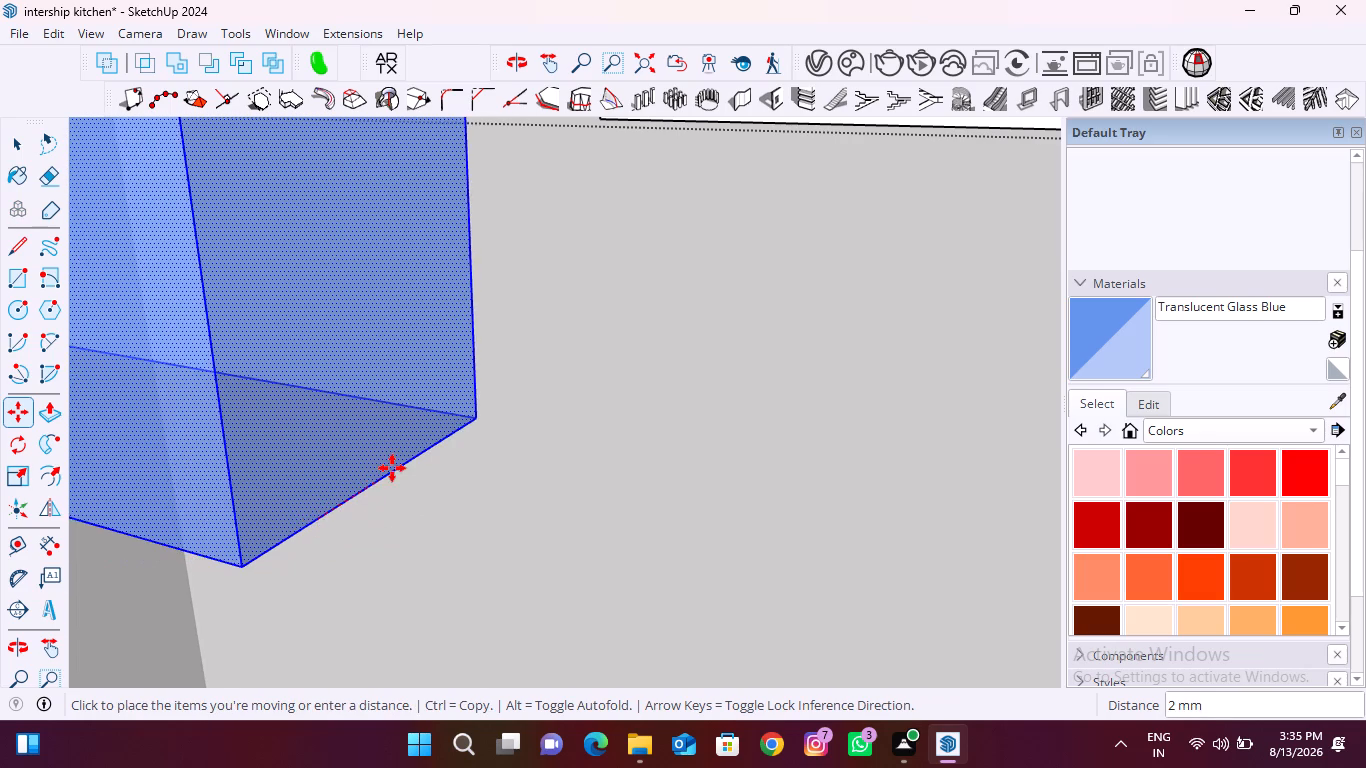
{"action": "scroll", "coordinate": [392, 468], "scroll_direction": "down", "scroll_amount": 20}
{"action": "scroll", "coordinate": [392, 468], "scroll_direction": "down", "scroll_amount": 20}
{"action": "scroll", "coordinate": [392, 468], "scroll_direction": "down", "scroll_amount": 5}
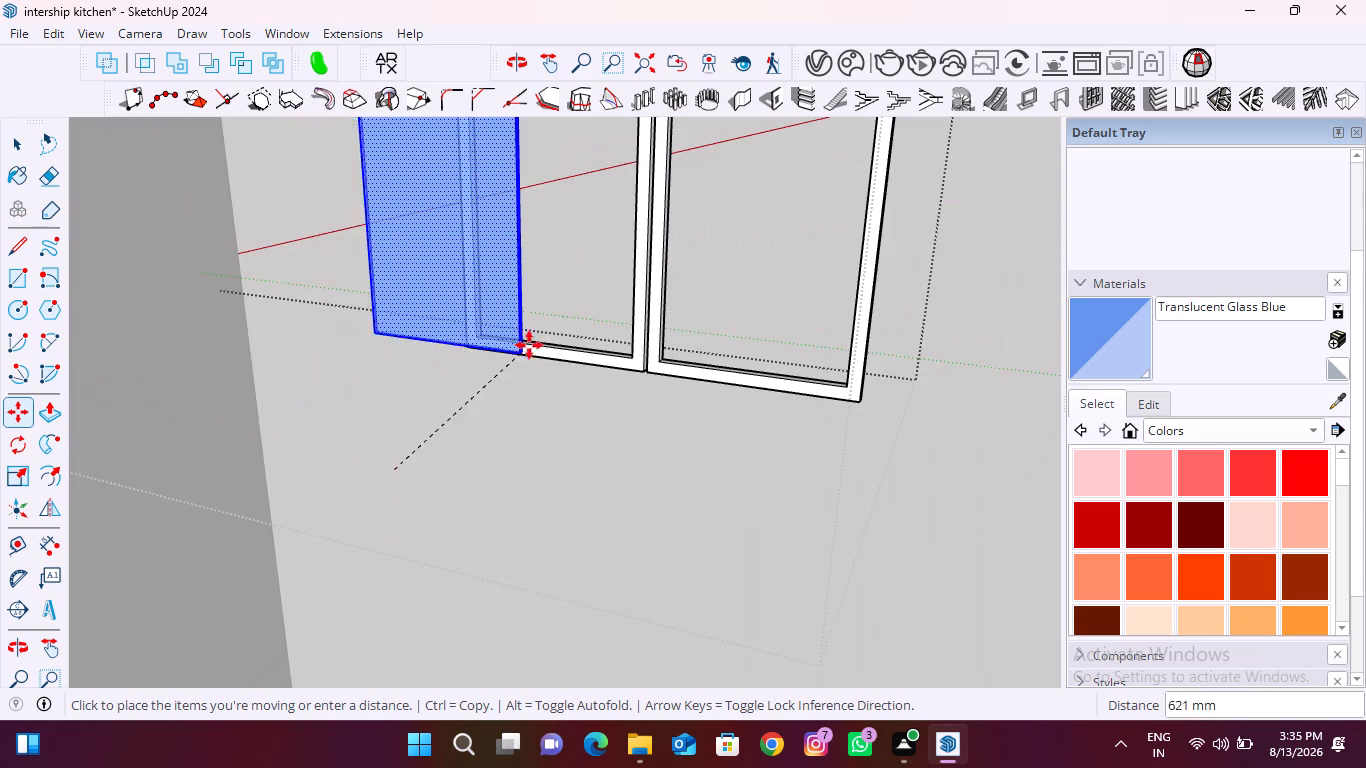
{"action": "scroll", "coordinate": [541, 339], "scroll_direction": "up", "scroll_amount": 11}
{"action": "middle_click_drag", "start_coordinate": [623, 359], "coordinate": [904, 398]}
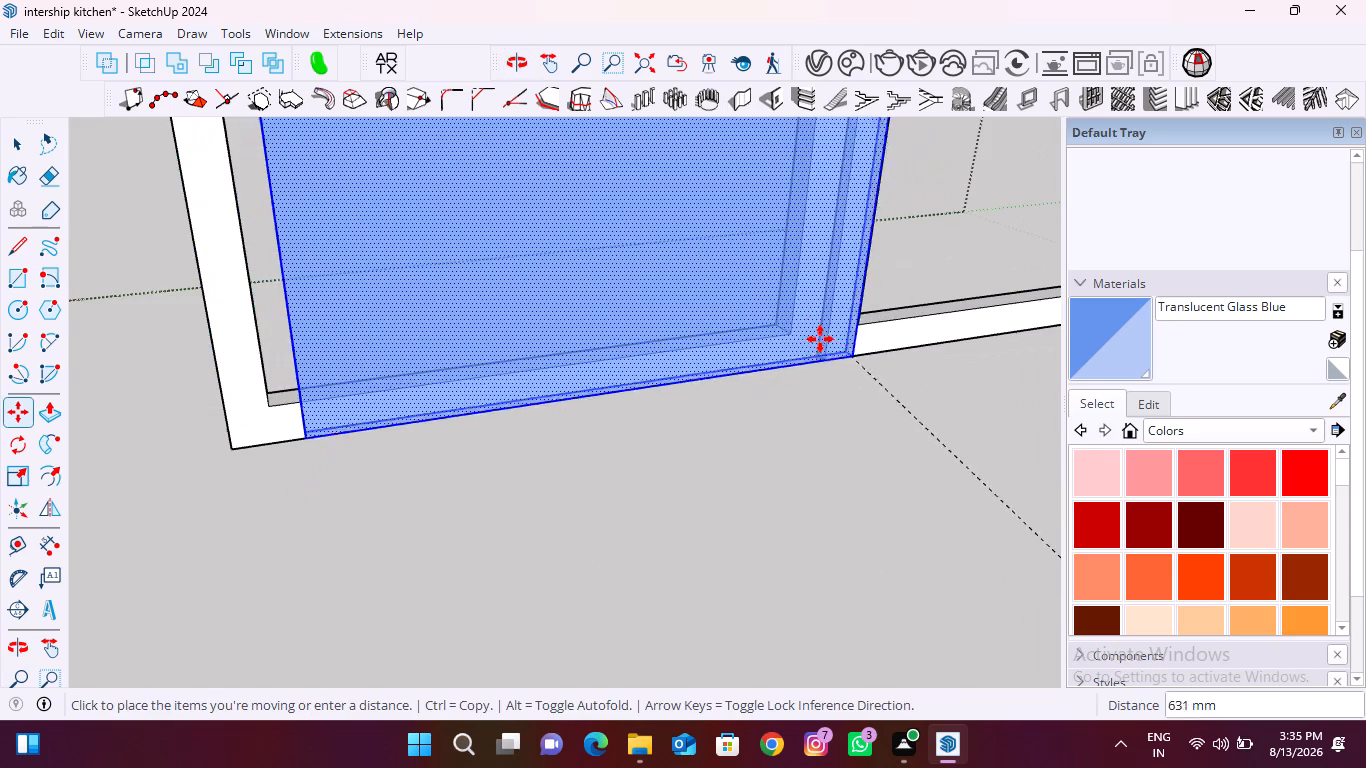
{"action": "scroll", "coordinate": [762, 318], "scroll_direction": "up", "scroll_amount": 20}
{"action": "scroll", "coordinate": [762, 318], "scroll_direction": "up", "scroll_amount": 8}
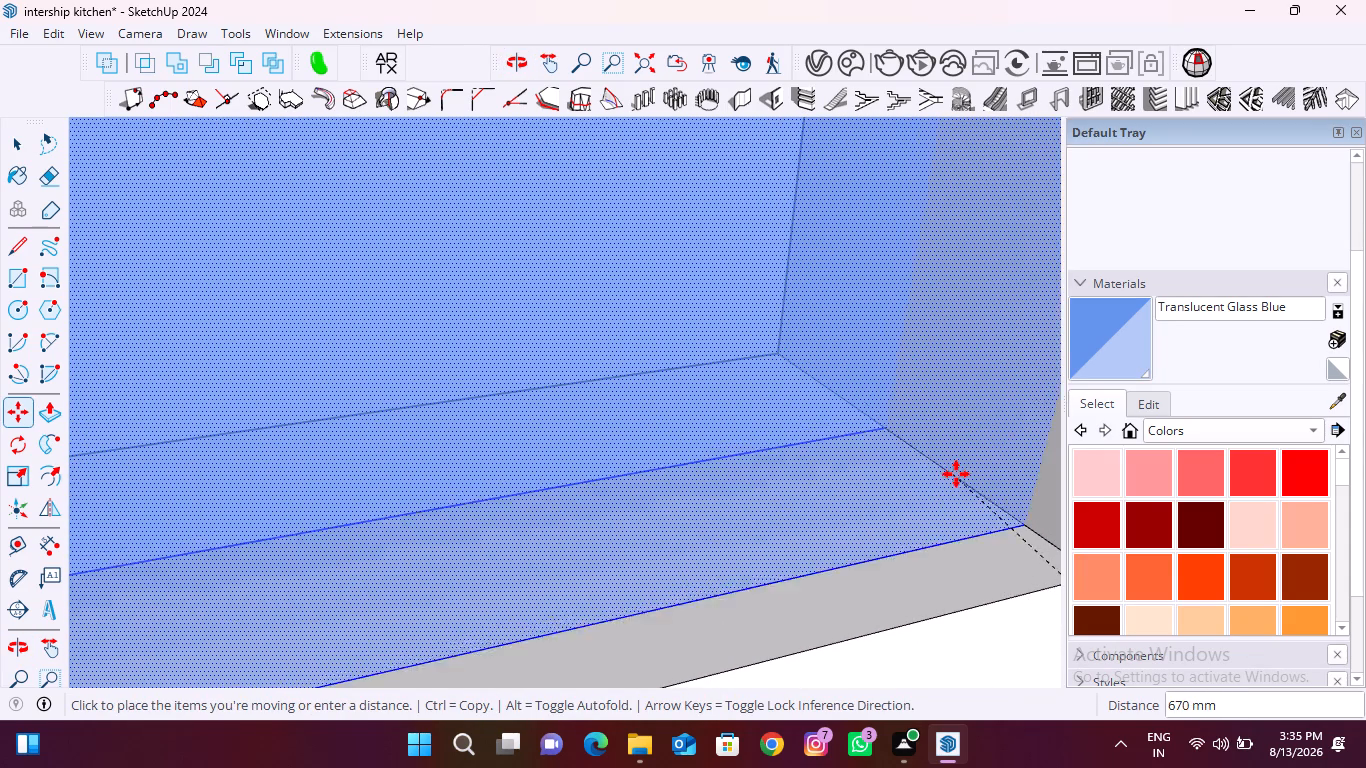
{"action": "scroll", "coordinate": [681, 370], "scroll_direction": "down", "scroll_amount": 5}
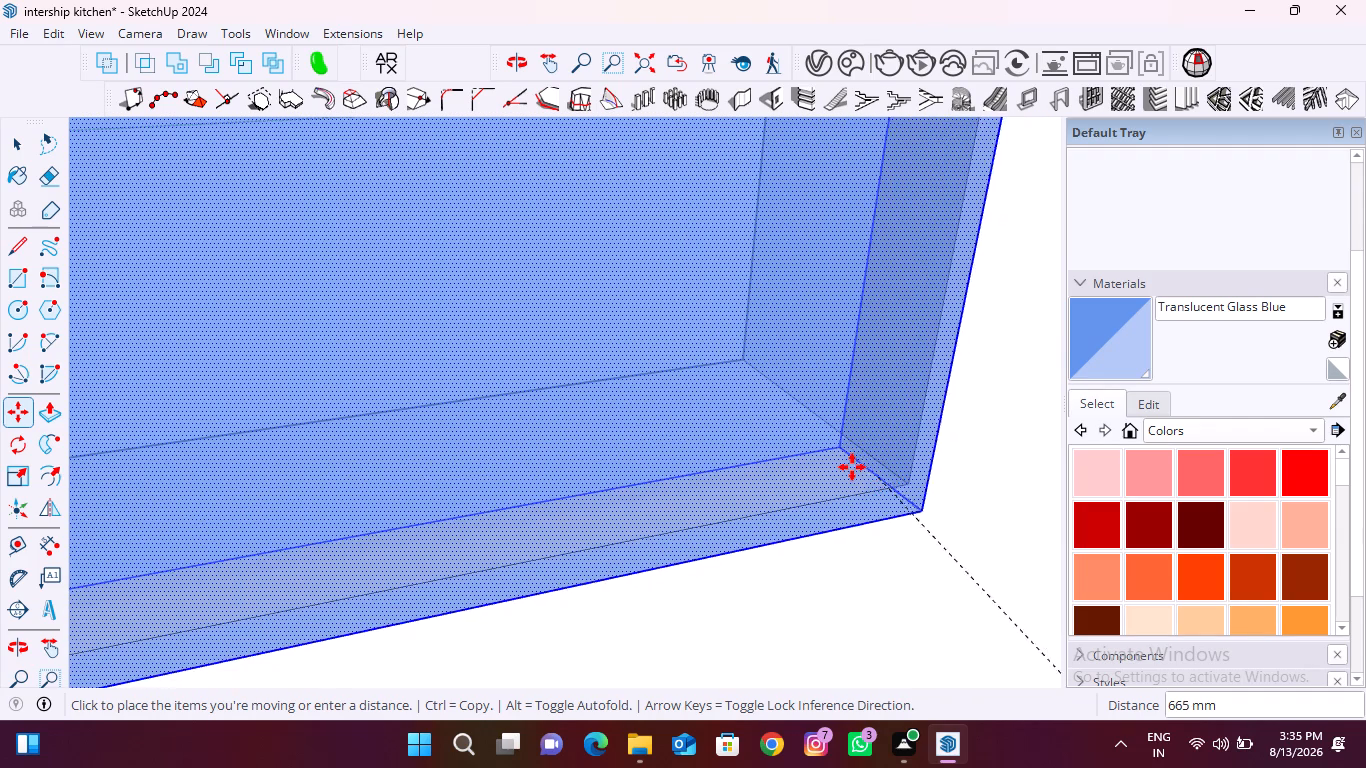
{"action": "middle_click_drag", "start_coordinate": [852, 467], "coordinate": [584, 445]}
{"action": "scroll", "coordinate": [620, 448], "scroll_direction": "down", "scroll_amount": 7}
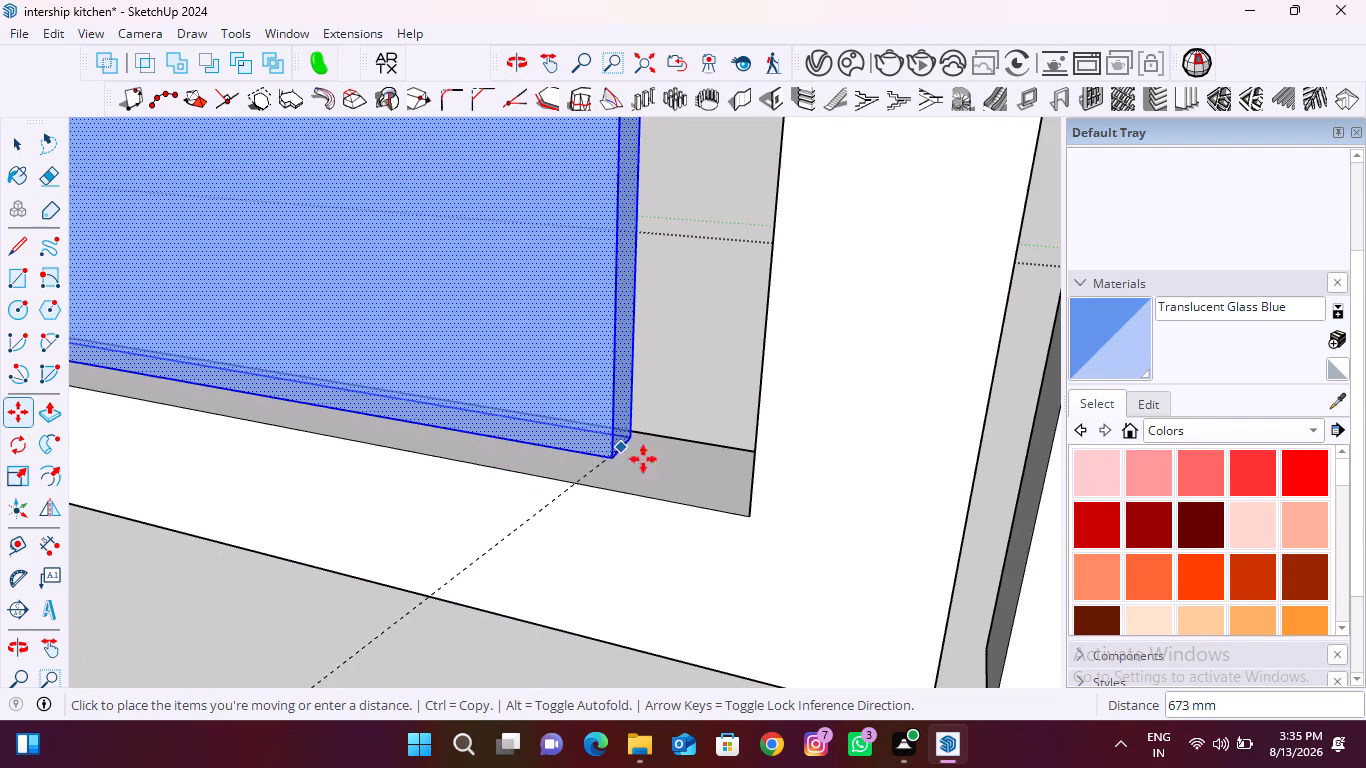
{"action": "scroll", "coordinate": [752, 515], "scroll_direction": "up", "scroll_amount": 5}
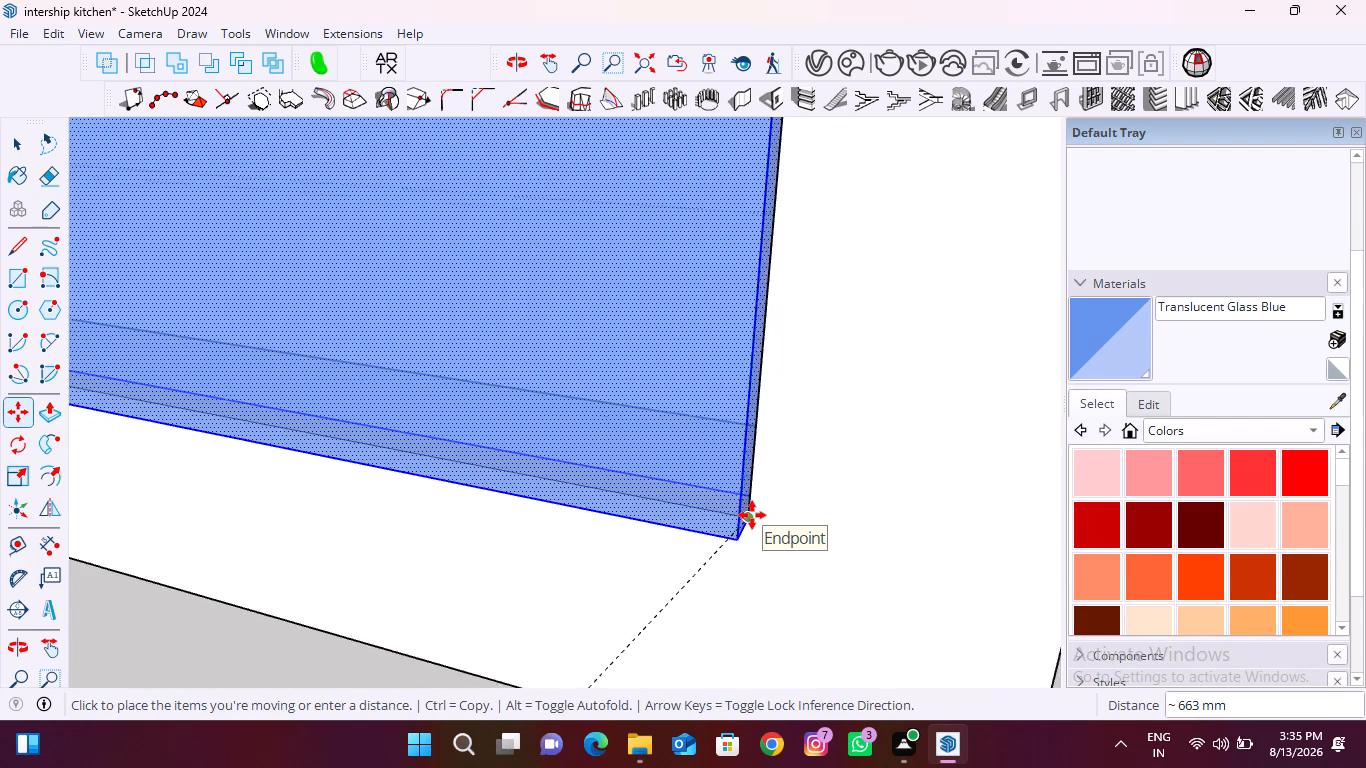
{"action": "scroll", "coordinate": [752, 515], "scroll_direction": "up", "scroll_amount": 16}
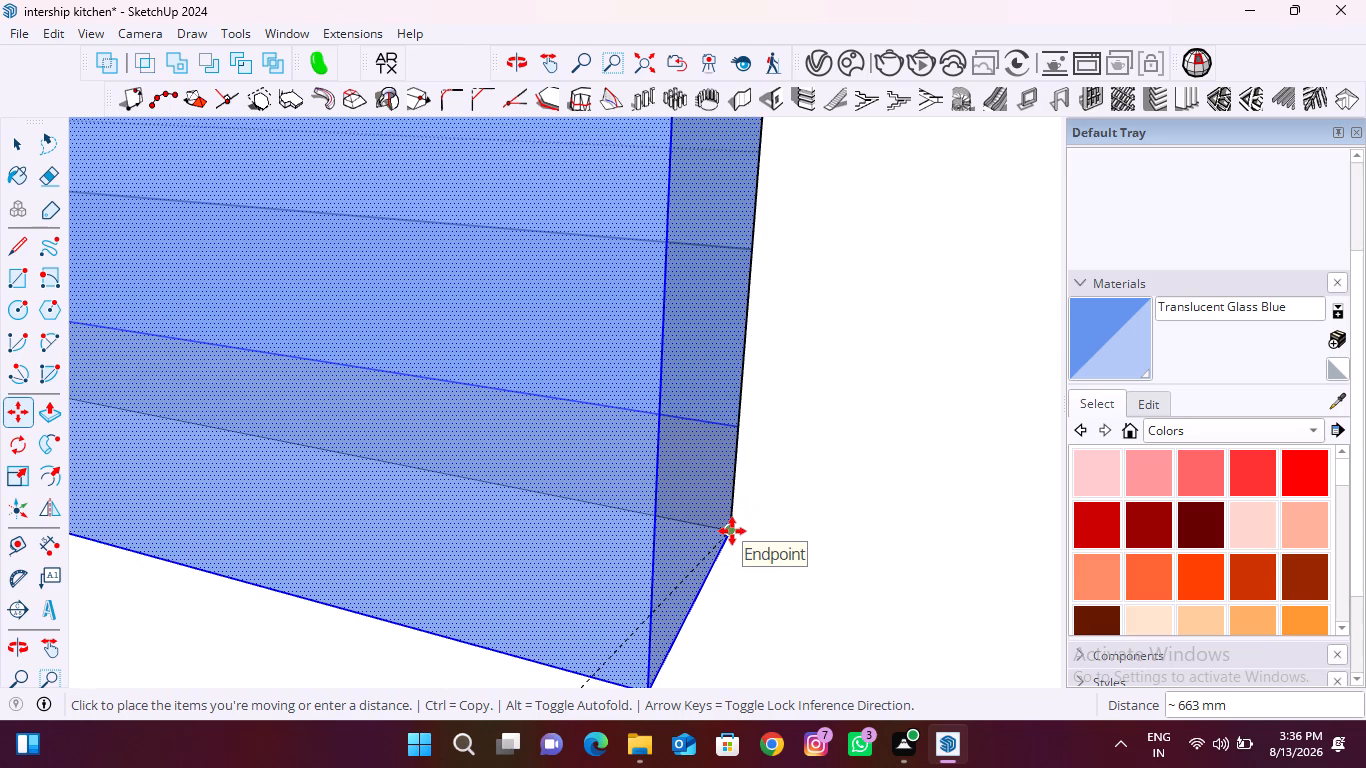
{"action": "scroll", "coordinate": [731, 531], "scroll_direction": "down", "scroll_amount": 20}
{"action": "scroll", "coordinate": [731, 531], "scroll_direction": "down", "scroll_amount": 10}
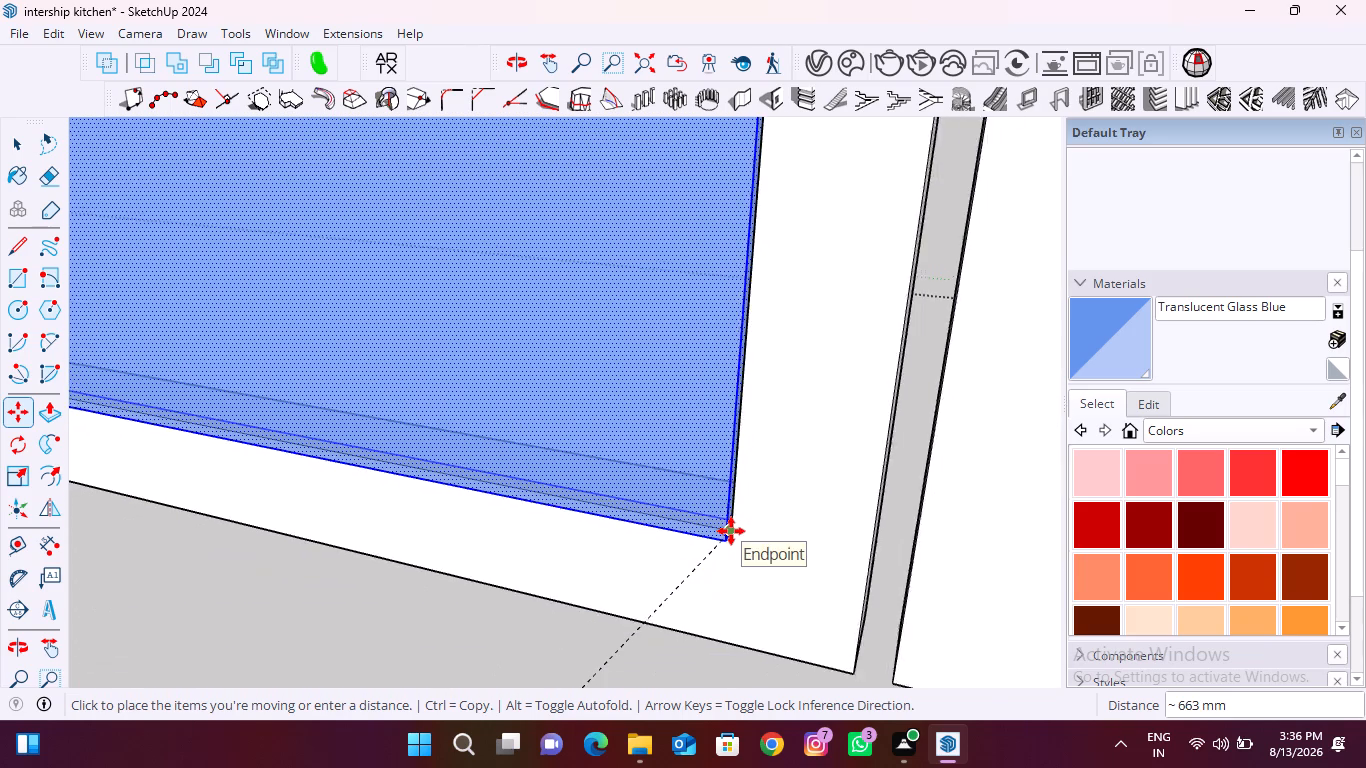
{"action": "scroll", "coordinate": [731, 531], "scroll_direction": "down", "scroll_amount": 9}
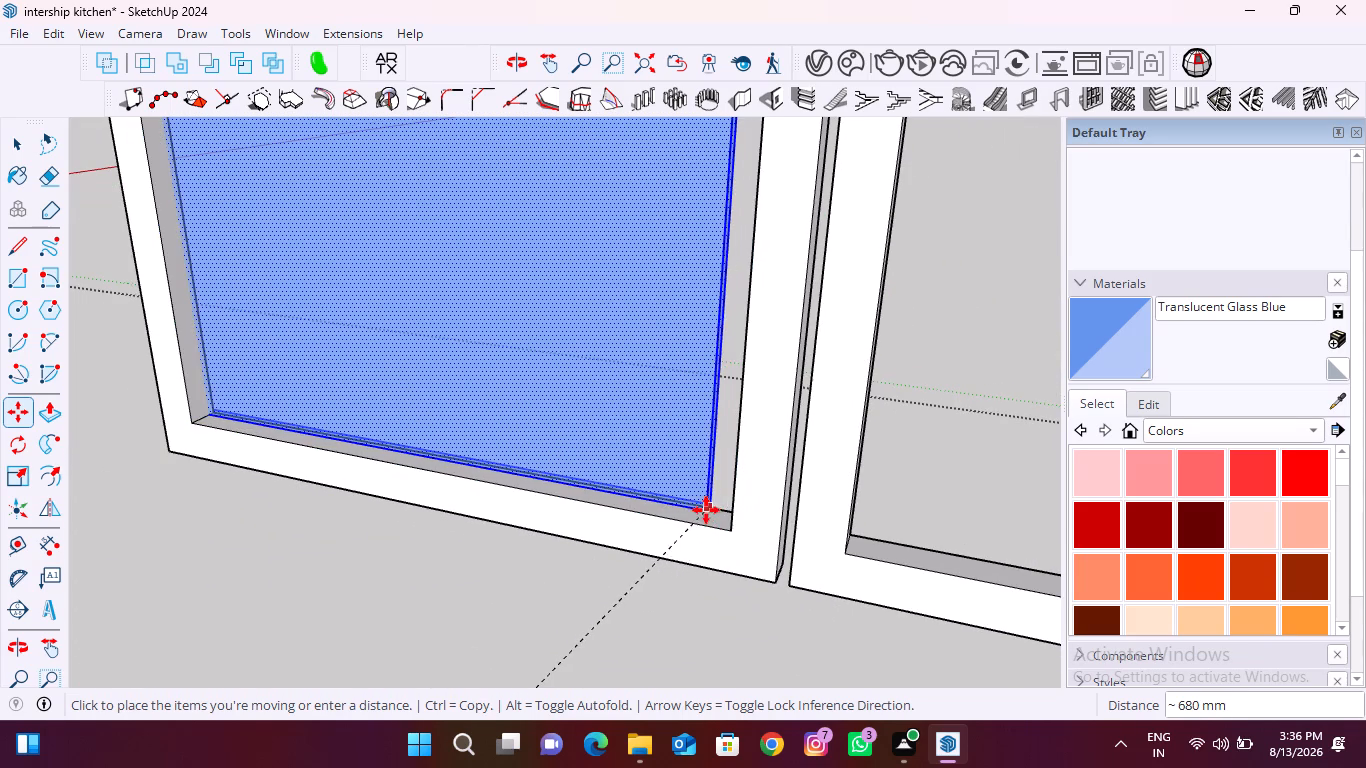
{"action": "middle_click_drag", "start_coordinate": [705, 510], "coordinate": [962, 539]}
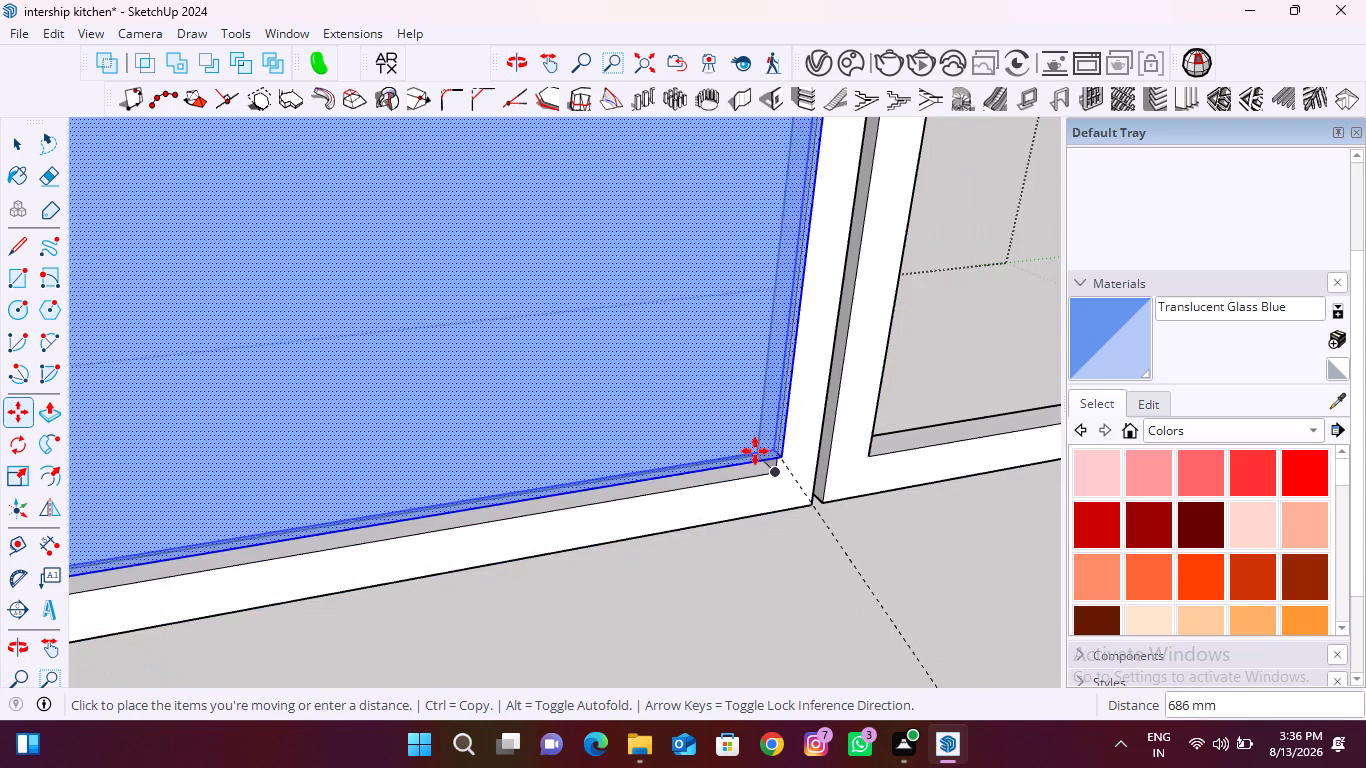
{"action": "scroll", "coordinate": [755, 451], "scroll_direction": "up", "scroll_amount": 11}
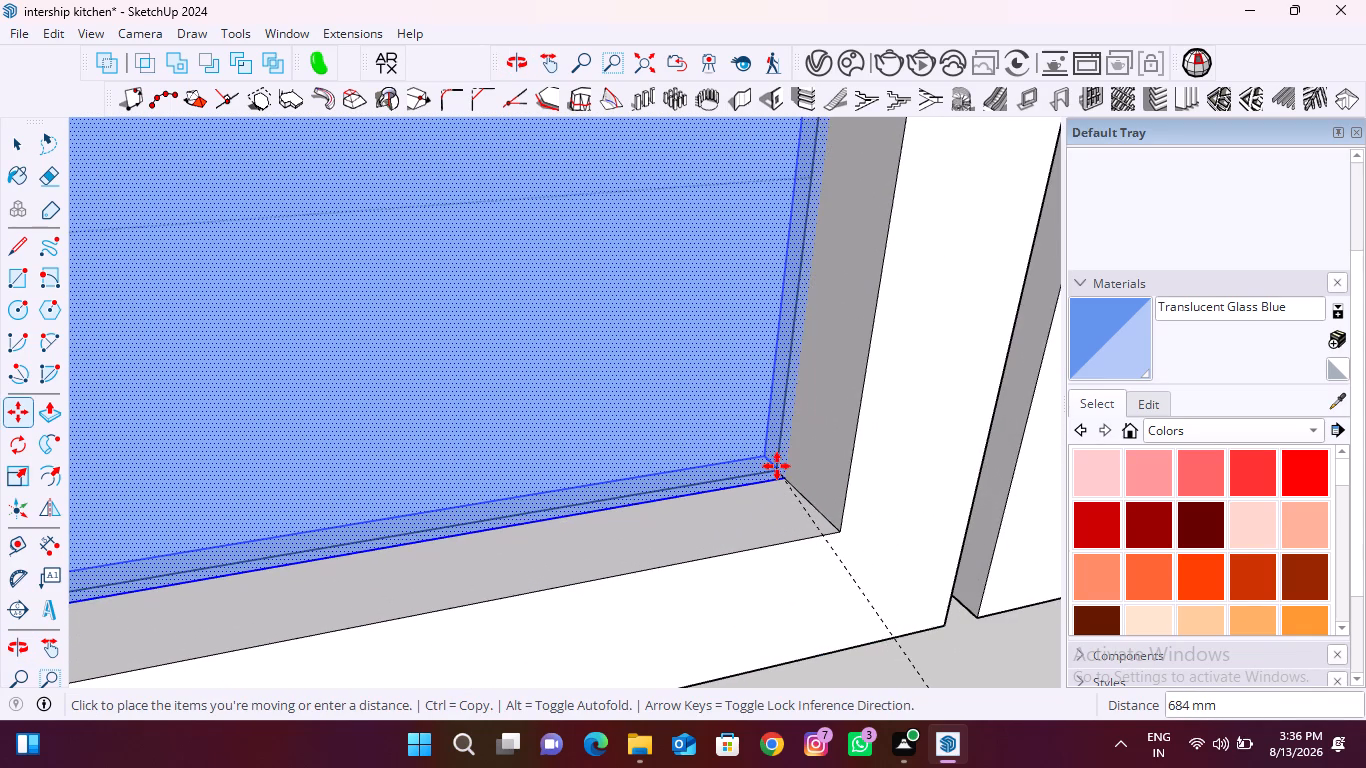
{"action": "middle_click_drag", "start_coordinate": [760, 466], "coordinate": [1242, 512]}
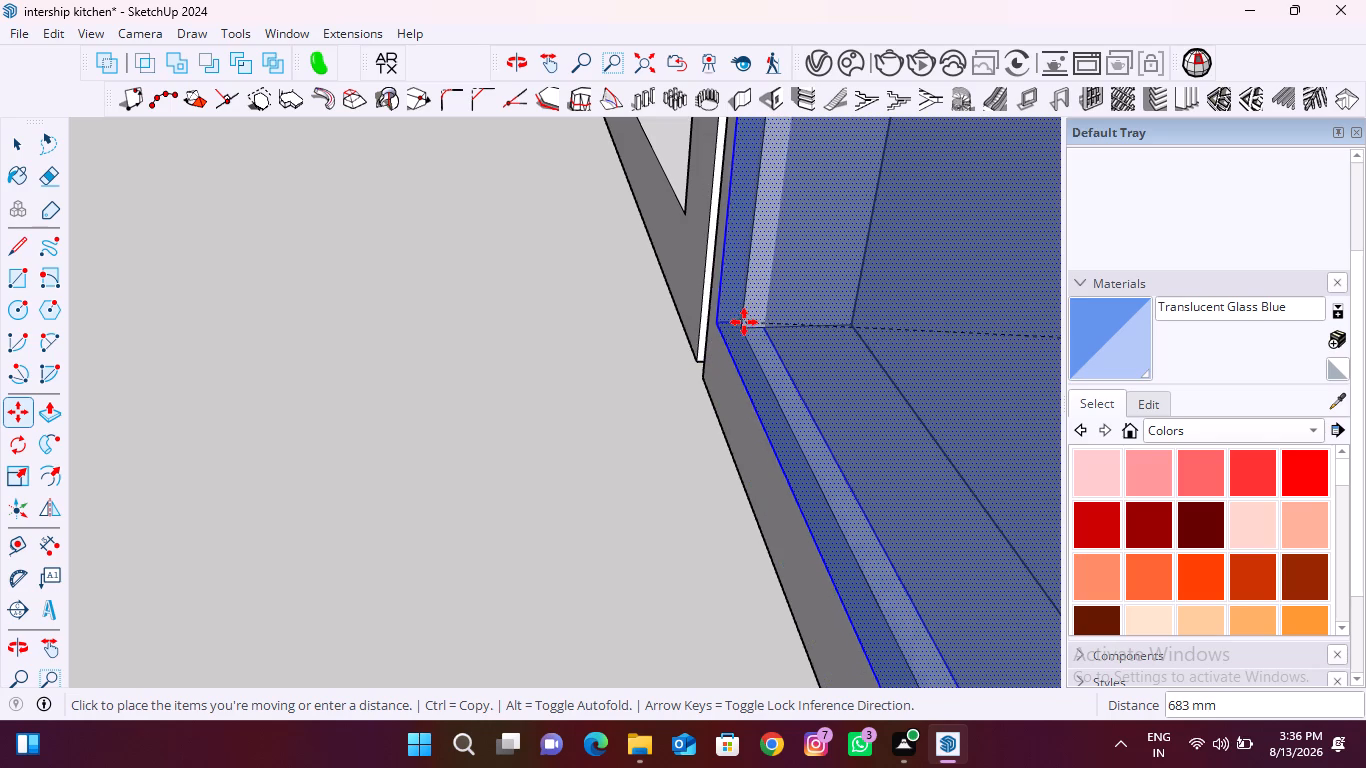
{"action": "scroll", "coordinate": [743, 324], "scroll_direction": "down", "scroll_amount": 12}
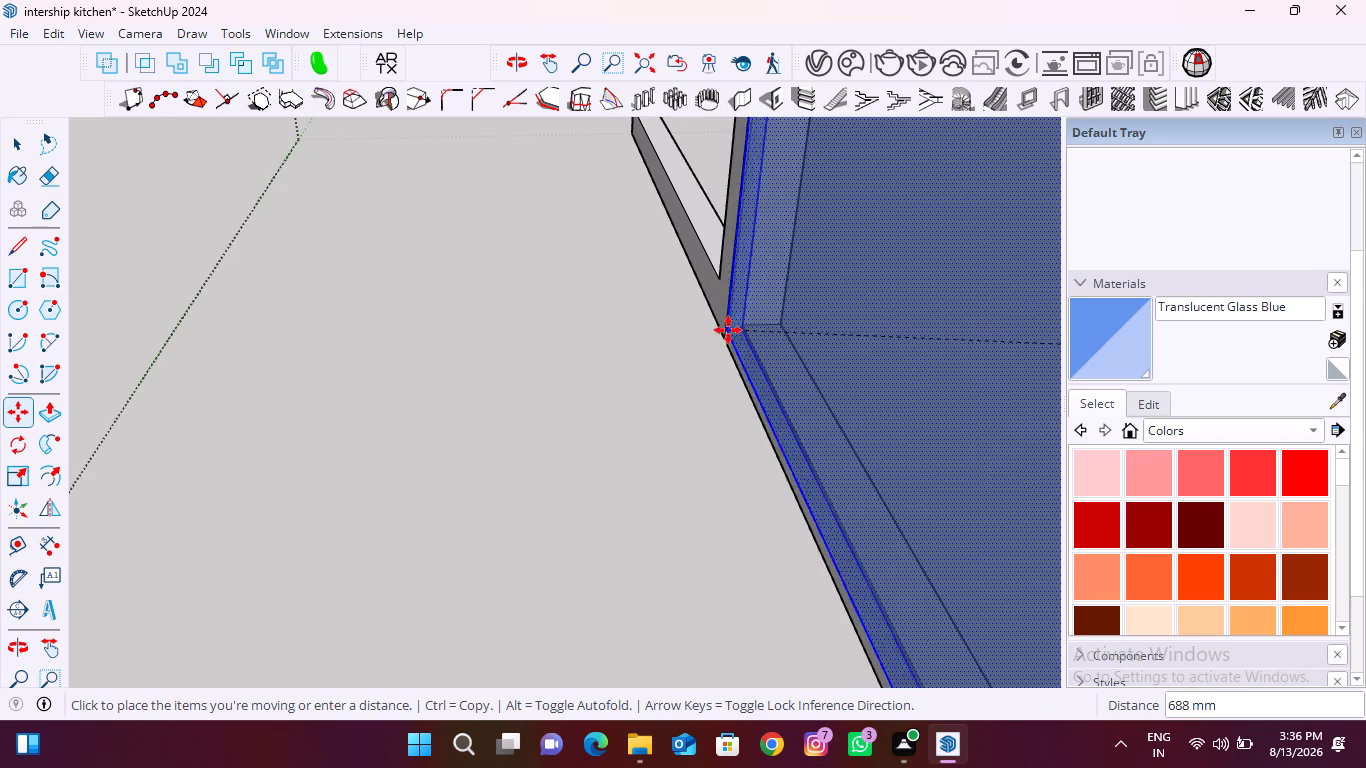
{"action": "middle_click_drag", "start_coordinate": [724, 330], "coordinate": [1016, 362]}
{"action": "scroll", "coordinate": [989, 246], "scroll_direction": "up", "scroll_amount": 12}
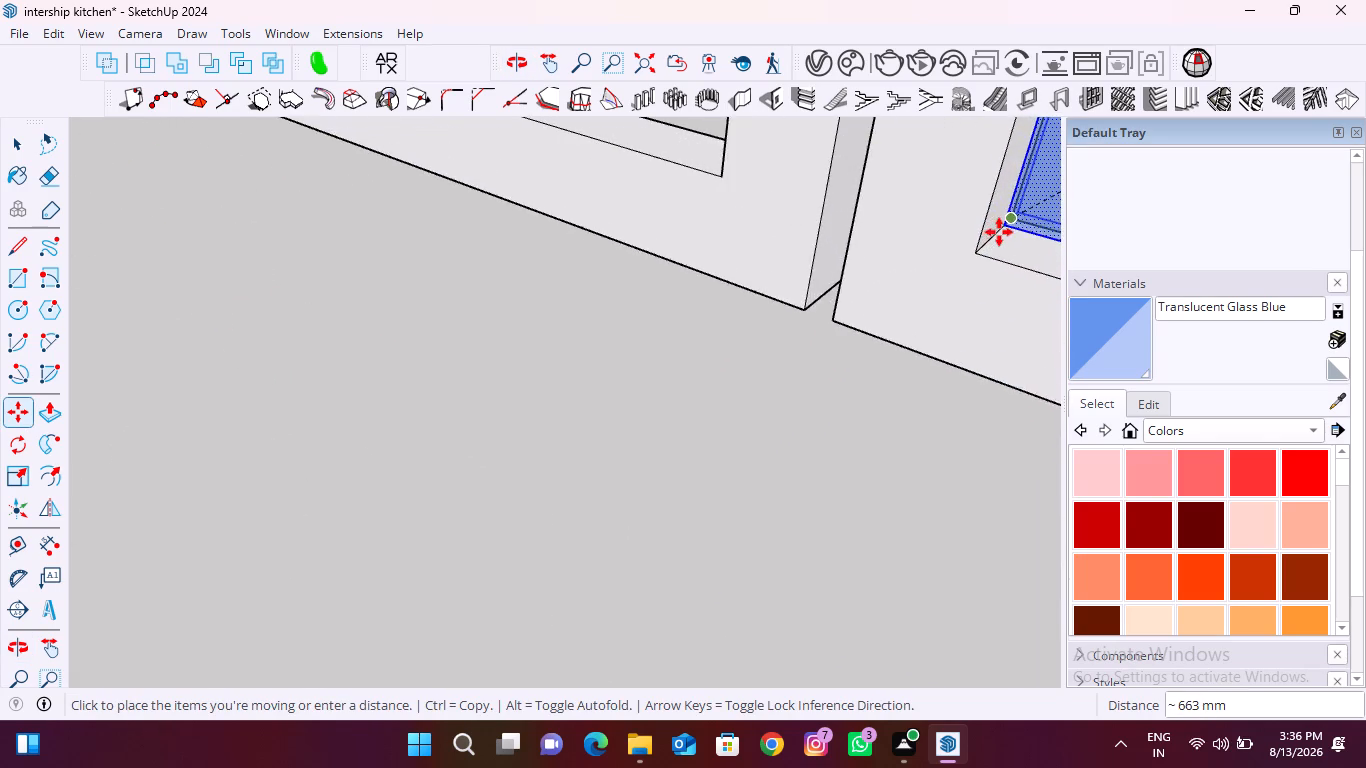
{"action": "scroll", "coordinate": [999, 232], "scroll_direction": "up", "scroll_amount": 8}
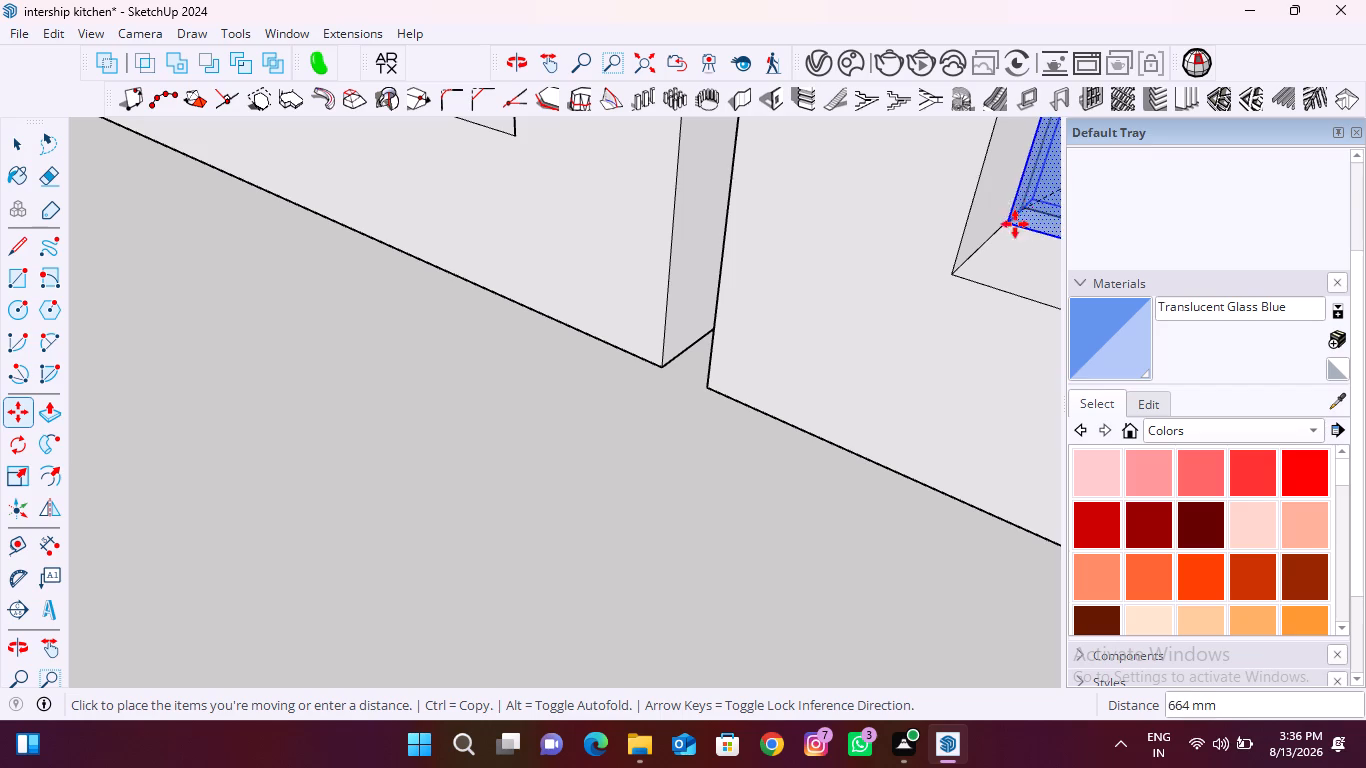
{"action": "left_click", "coordinate": [979, 241]}
Examine how the glass panel sits within the first door frame's depth at its lower corner.
{"action": "scroll", "coordinate": [649, 300], "scroll_direction": "down", "scroll_amount": 3}
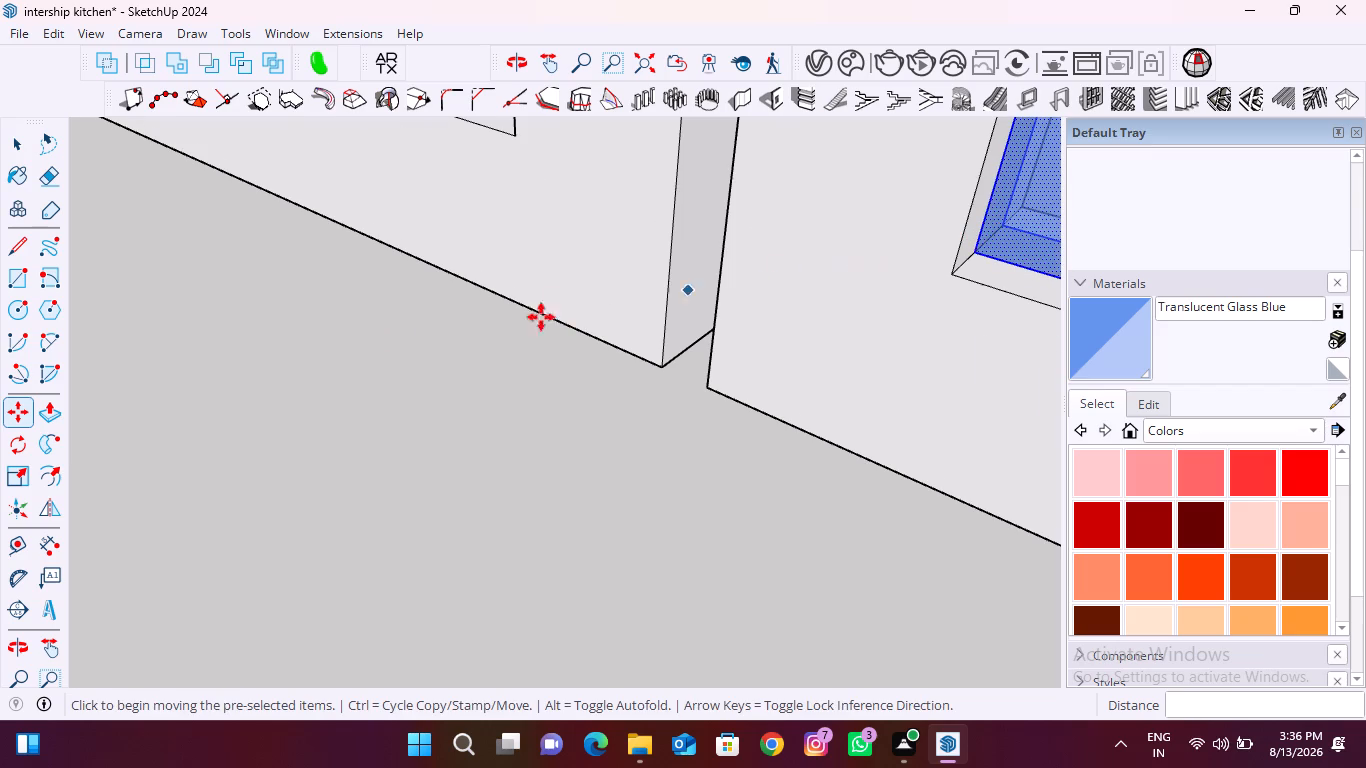
{"action": "scroll", "coordinate": [541, 317], "scroll_direction": "down", "scroll_amount": 20}
{"action": "scroll", "coordinate": [541, 317], "scroll_direction": "down", "scroll_amount": 5}
{"action": "middle_click_drag", "start_coordinate": [313, 358], "coordinate": [499, 363]}
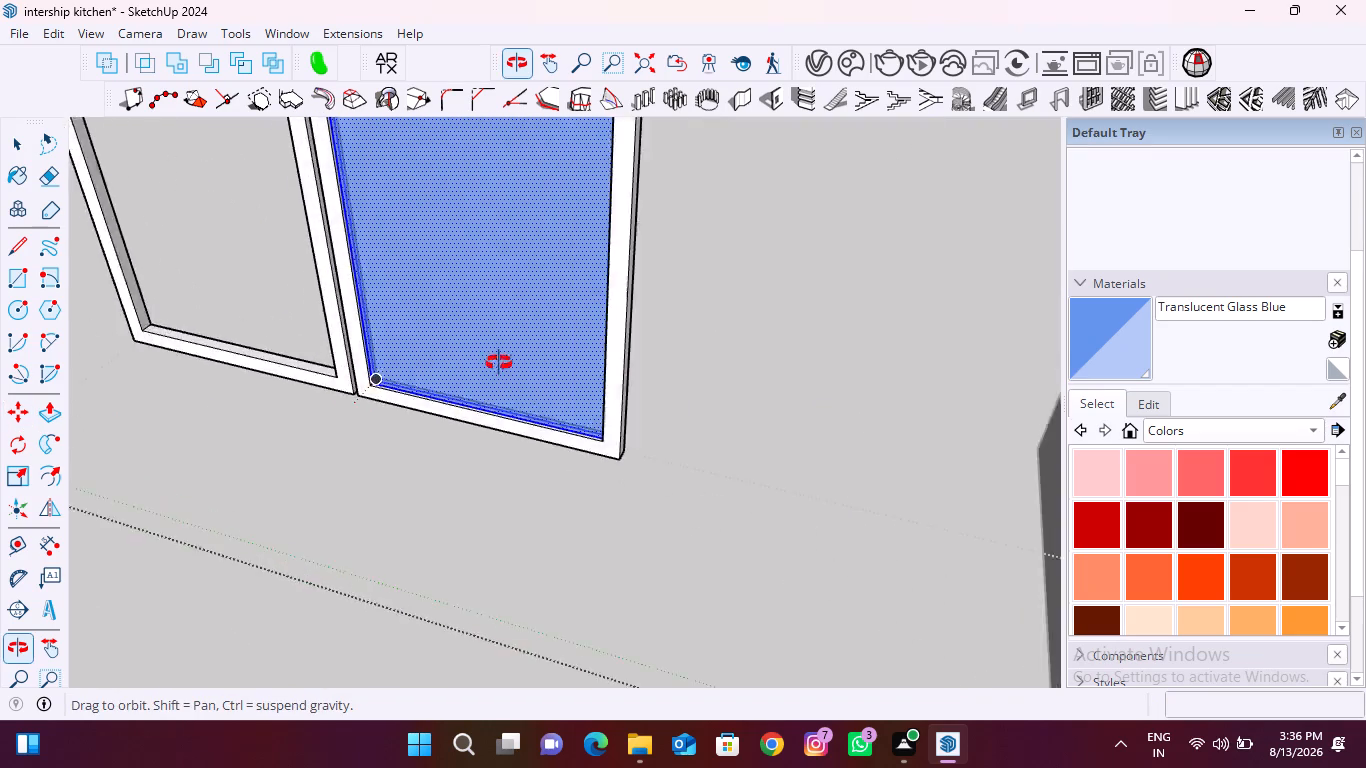
{"action": "middle_click_drag", "start_coordinate": [499, 363], "coordinate": [683, 351]}
{"action": "scroll", "coordinate": [750, 369], "scroll_direction": "up", "scroll_amount": 6}
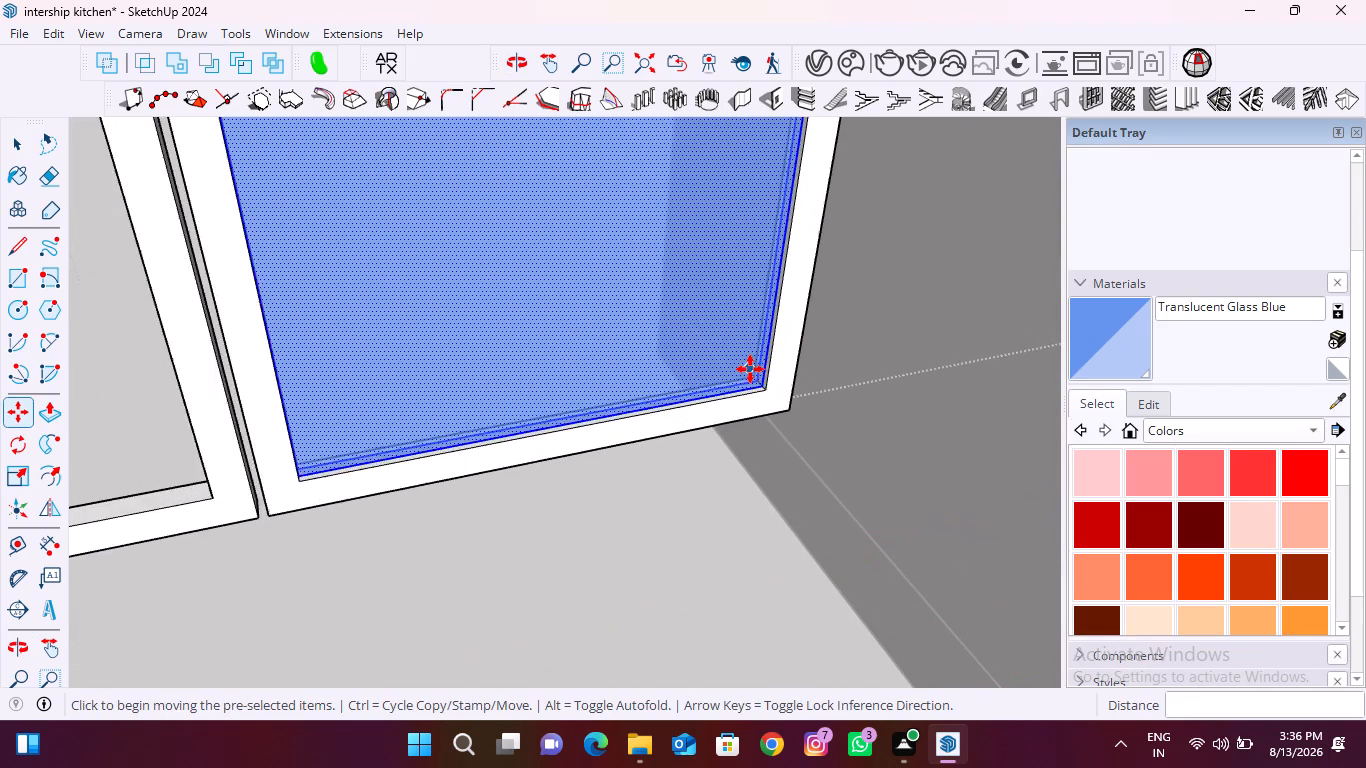
{"action": "scroll", "coordinate": [751, 369], "scroll_direction": "up", "scroll_amount": 17}
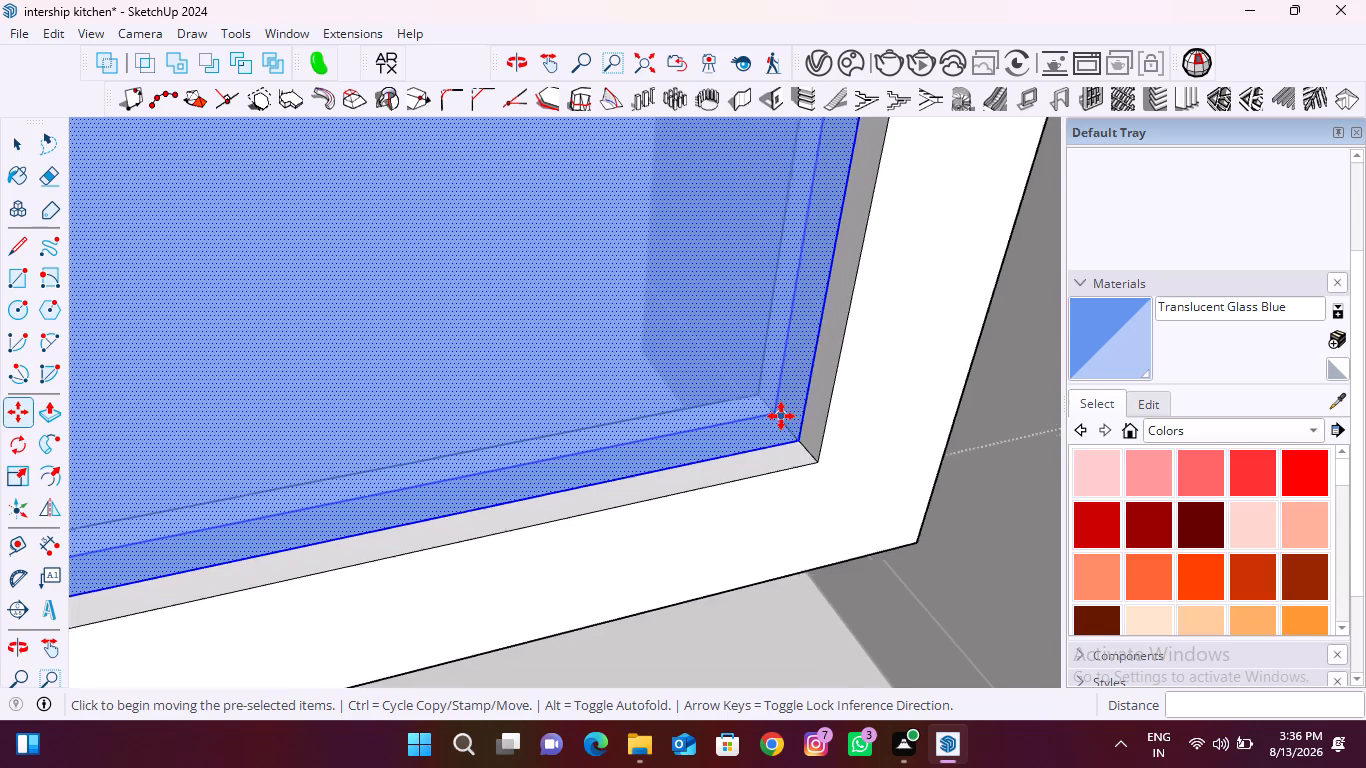
{"action": "scroll", "coordinate": [781, 416], "scroll_direction": "up", "scroll_amount": 20}
{"action": "scroll", "coordinate": [781, 416], "scroll_direction": "up", "scroll_amount": 10}
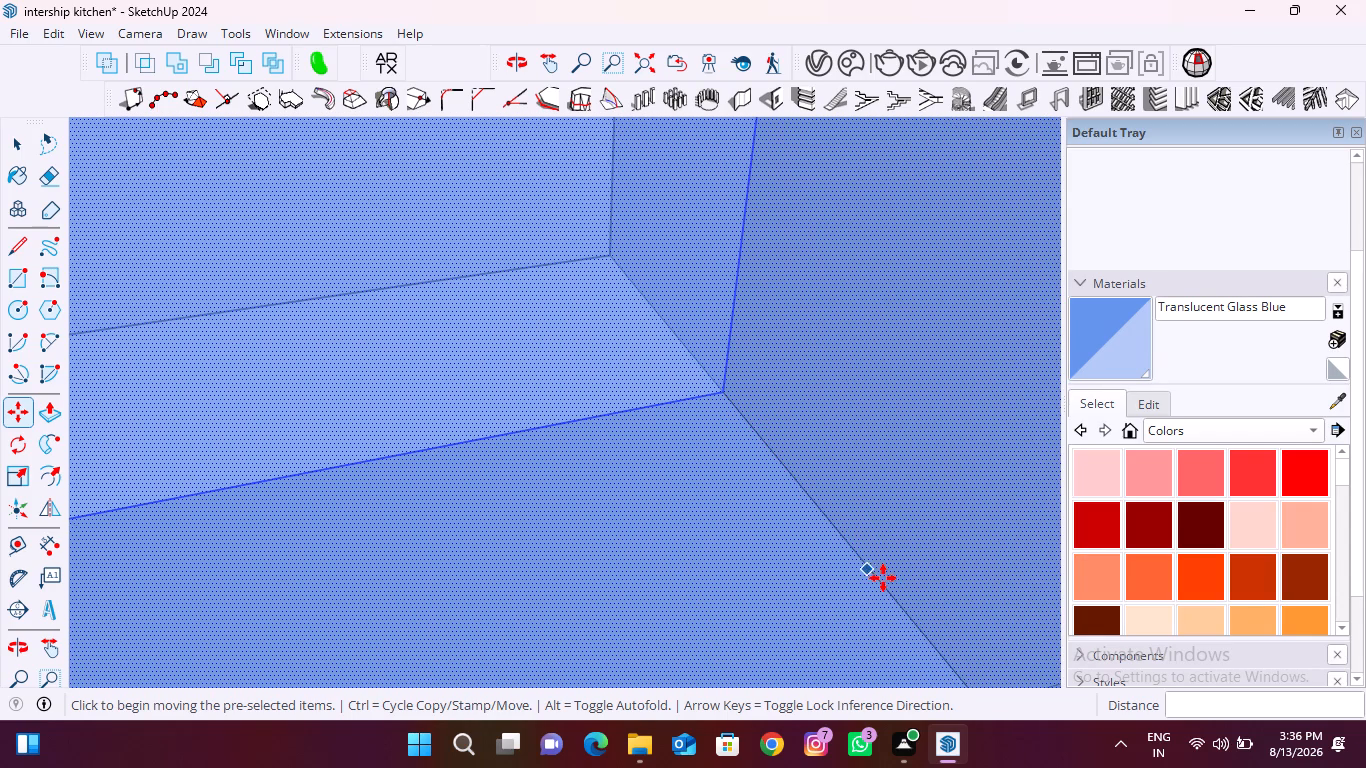
{"action": "scroll", "coordinate": [544, 395], "scroll_direction": "down", "scroll_amount": 14}
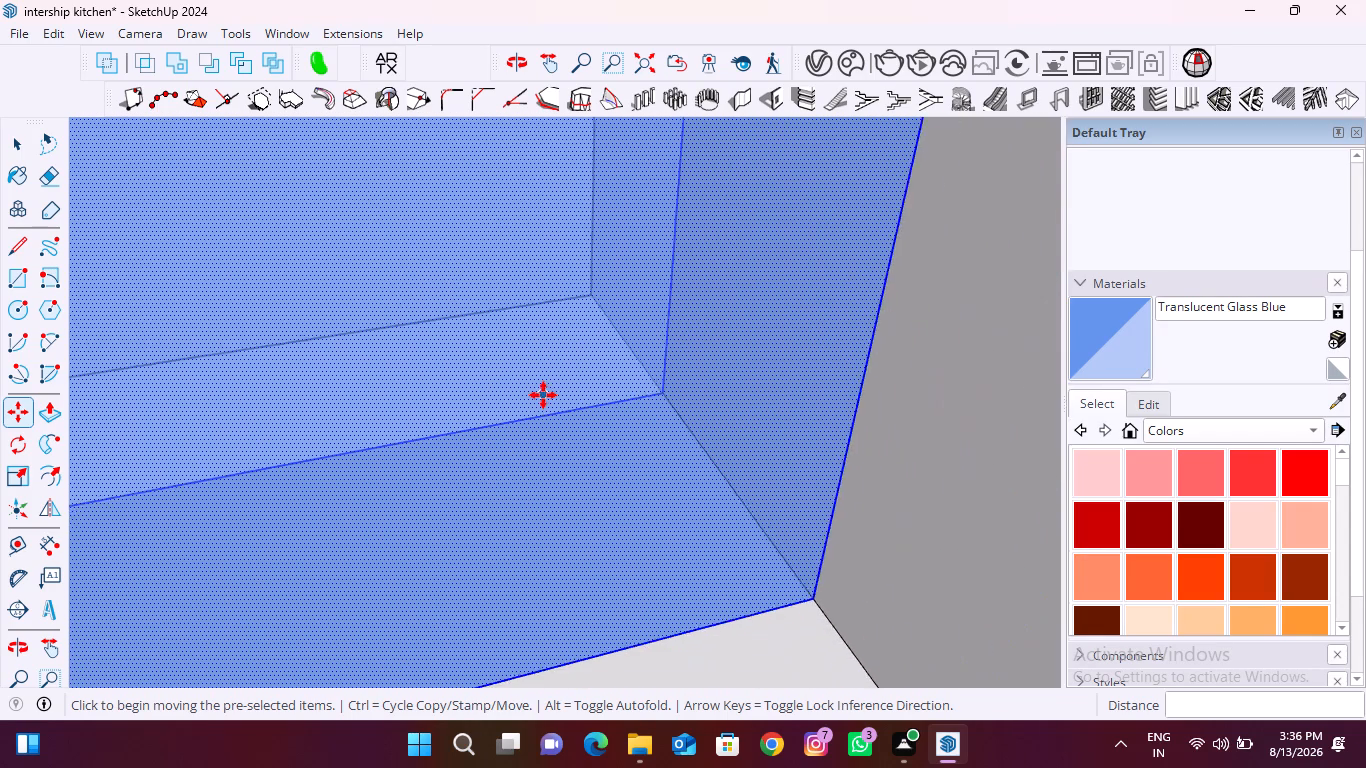
{"action": "scroll", "coordinate": [543, 395], "scroll_direction": "down", "scroll_amount": 20}
{"action": "scroll", "coordinate": [543, 395], "scroll_direction": "down", "scroll_amount": 20}
{"action": "scroll", "coordinate": [543, 395], "scroll_direction": "down", "scroll_amount": 3}
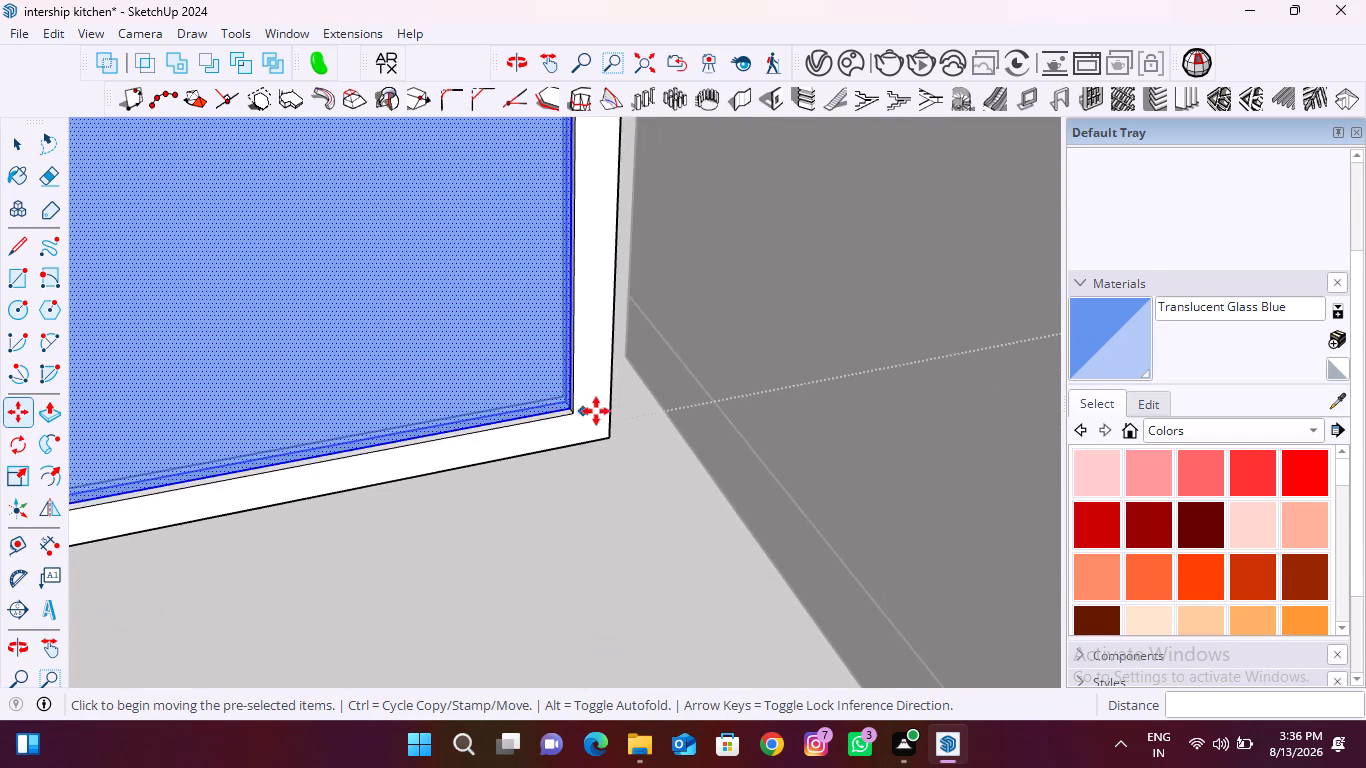
Examine how the glass panel's thickness sits within the first door frame's depth at its lower corners.
{"action": "middle_click_drag", "start_coordinate": [591, 415], "coordinate": [10, 460]}
{"action": "middle_click_drag", "start_coordinate": [593, 411], "coordinate": [0, 379]}
{"action": "middle_click_drag", "start_coordinate": [763, 469], "coordinate": [729, 468]}
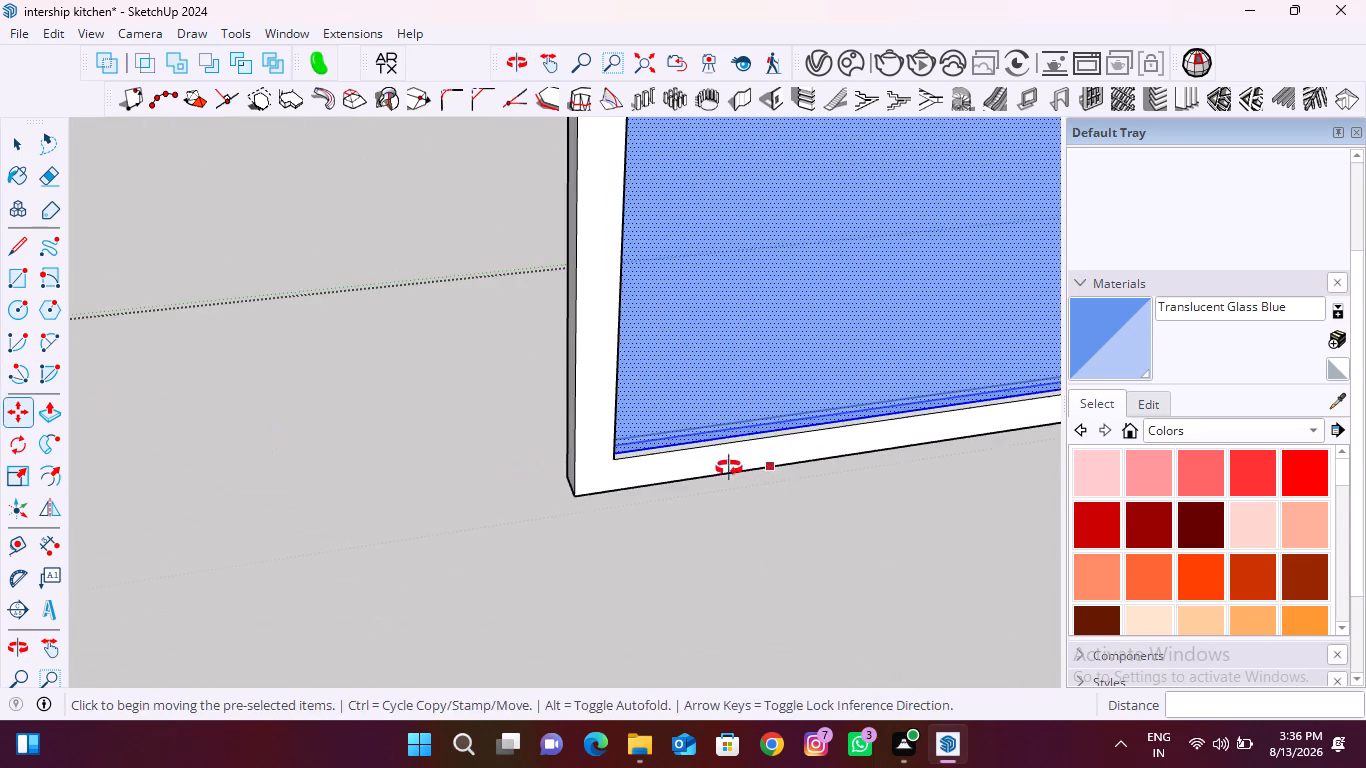
{"action": "middle_click_drag", "start_coordinate": [729, 468], "coordinate": [456, 465]}
{"action": "scroll", "coordinate": [595, 479], "scroll_direction": "up", "scroll_amount": 19}
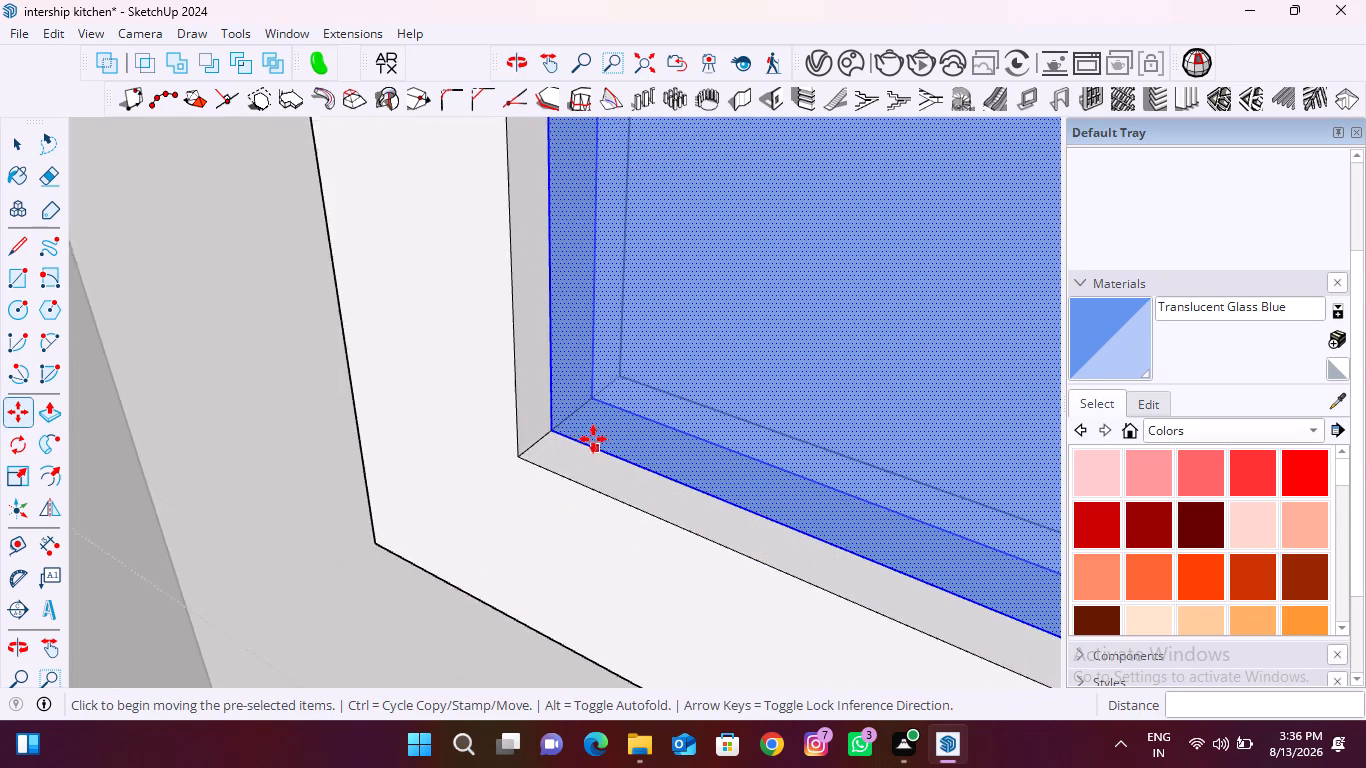
{"action": "scroll", "coordinate": [593, 439], "scroll_direction": "up", "scroll_amount": 20}
{"action": "scroll", "coordinate": [593, 439], "scroll_direction": "up", "scroll_amount": 14}
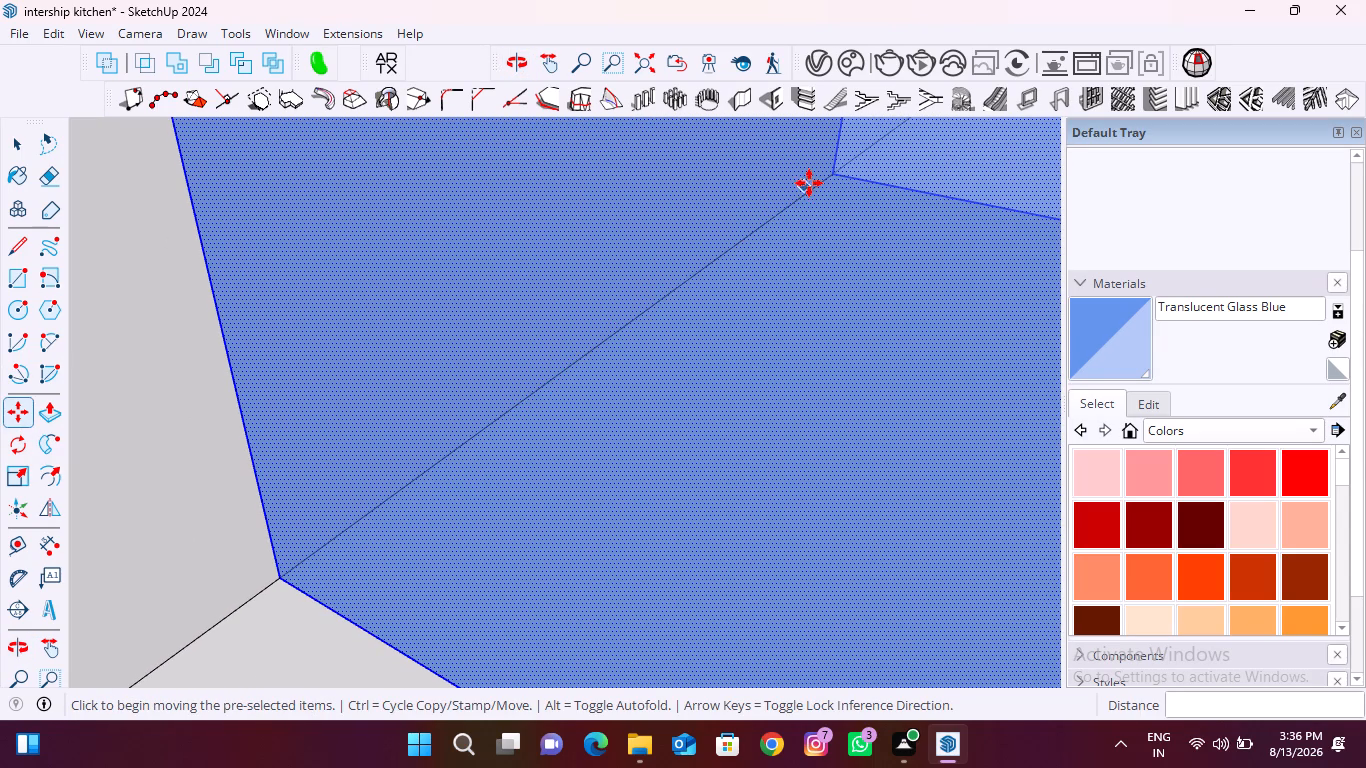
{"action": "middle_click_drag", "start_coordinate": [741, 349], "coordinate": [432, 408]}
{"action": "scroll", "coordinate": [363, 404], "scroll_direction": "down", "scroll_amount": 11}
{"action": "scroll", "coordinate": [614, 402], "scroll_direction": "up", "scroll_amount": 7}
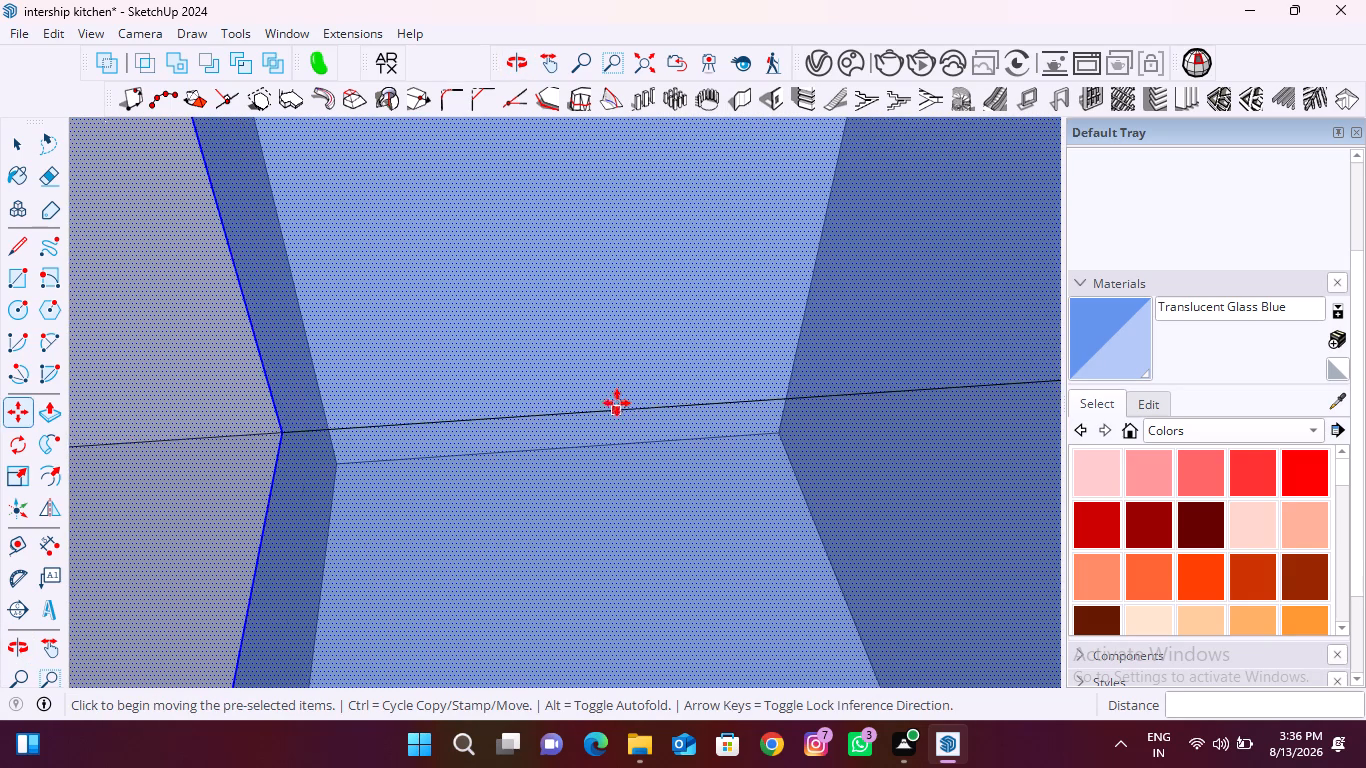
{"action": "scroll", "coordinate": [617, 403], "scroll_direction": "up", "scroll_amount": 8}
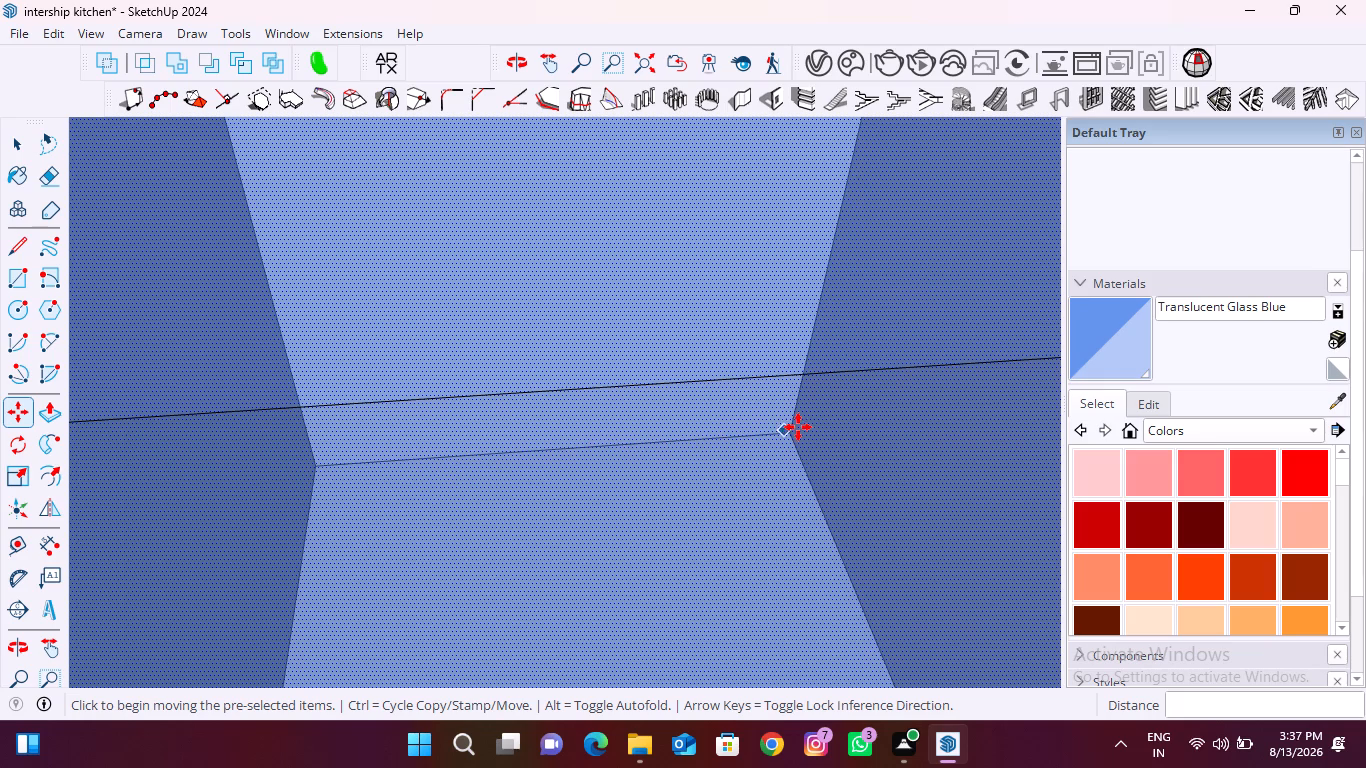
{"action": "middle_click_drag", "start_coordinate": [336, 449], "coordinate": [605, 403]}
{"action": "scroll", "coordinate": [639, 379], "scroll_direction": "down", "scroll_amount": 4}
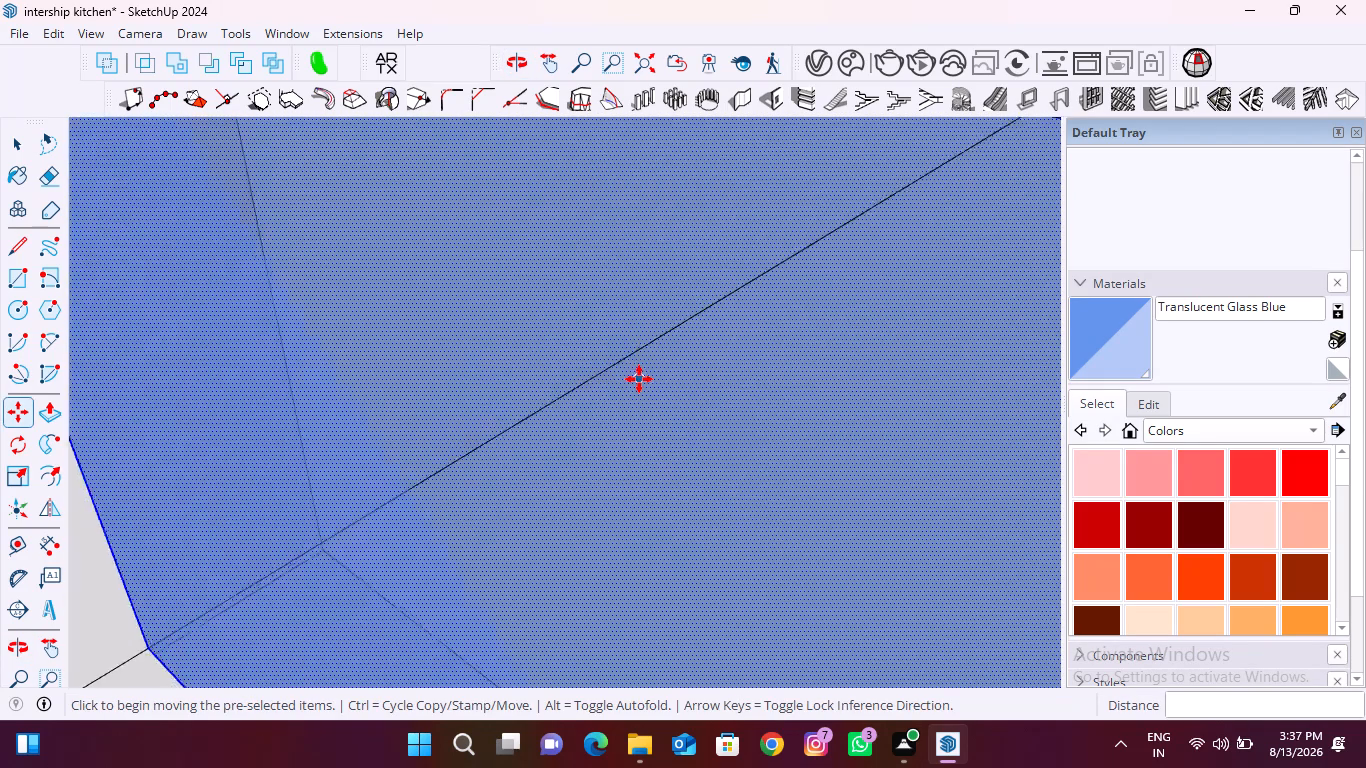
{"action": "scroll", "coordinate": [639, 379], "scroll_direction": "down", "scroll_amount": 11}
{"action": "middle_click_drag", "start_coordinate": [563, 427], "coordinate": [767, 300]}
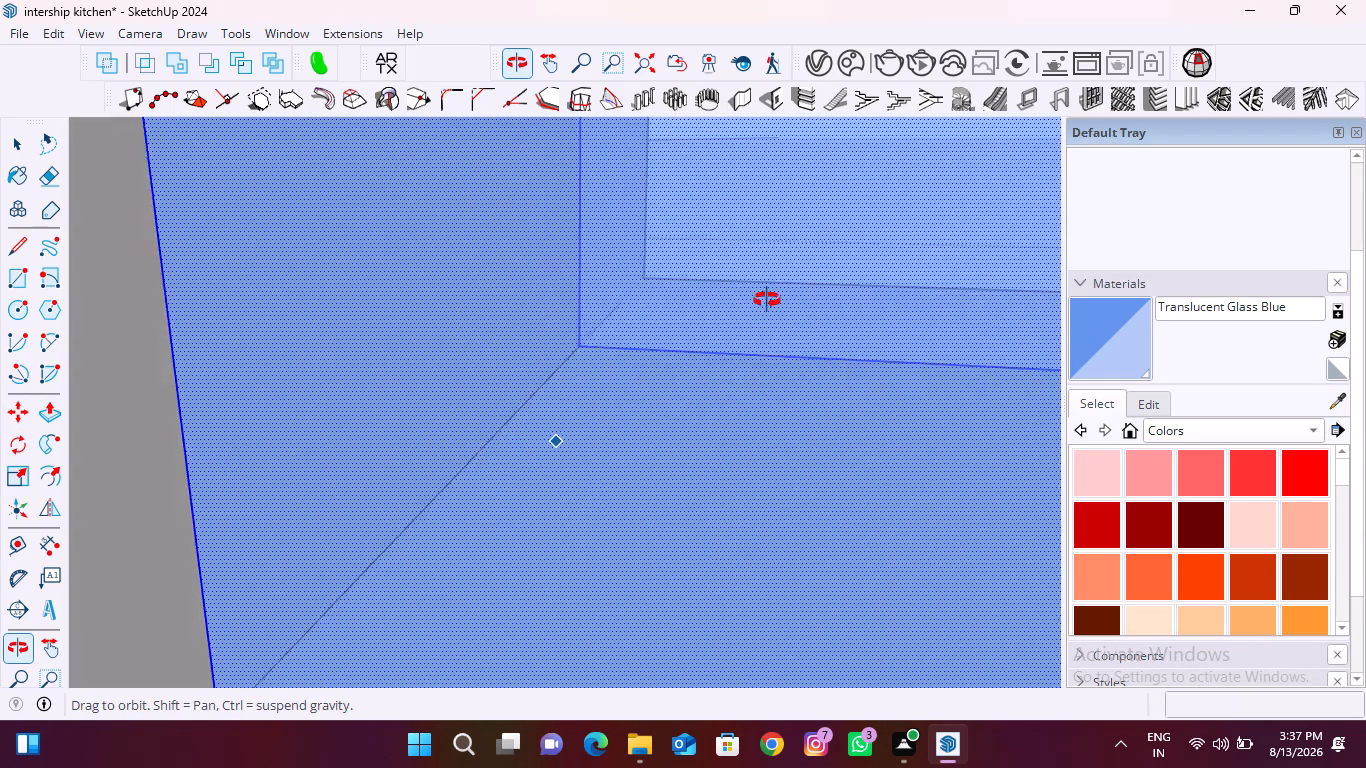
{"action": "middle_click_drag", "start_coordinate": [767, 300], "coordinate": [581, 417]}
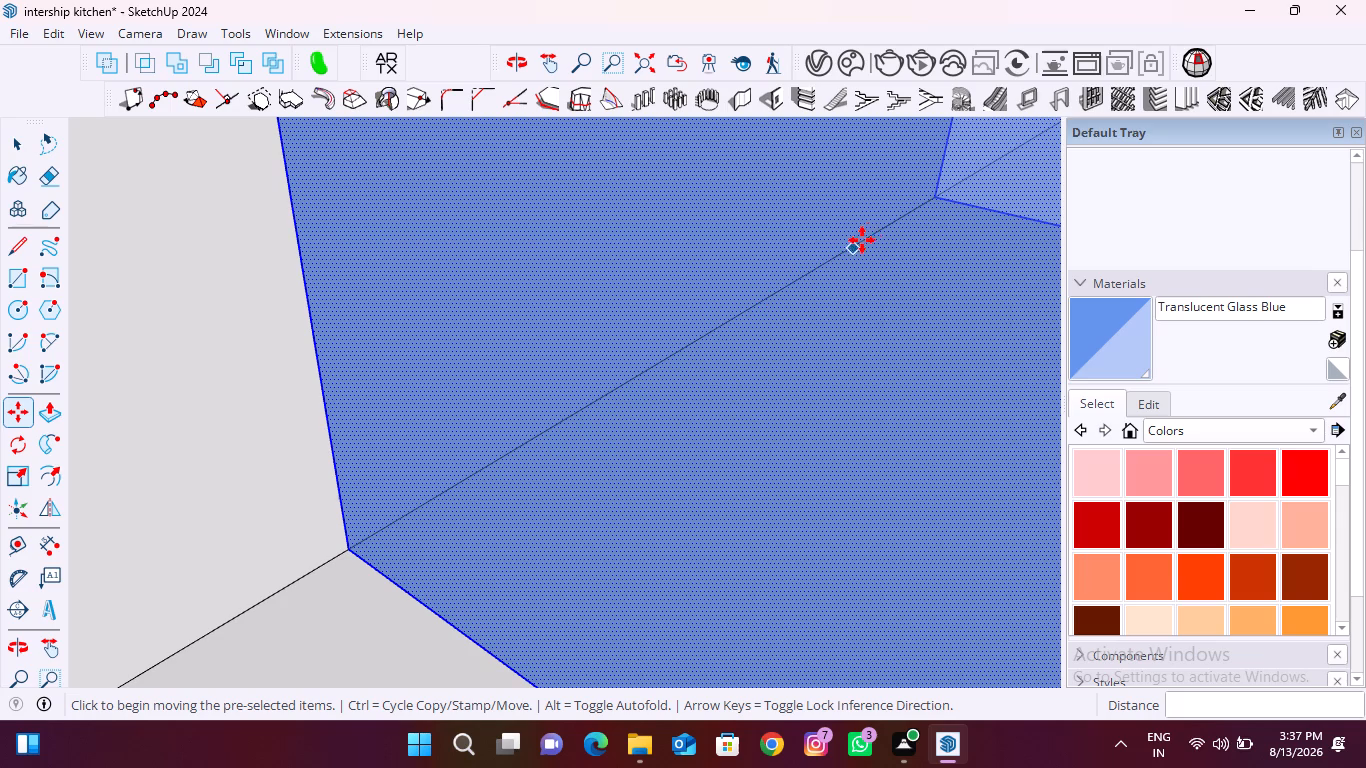
{"action": "scroll", "coordinate": [335, 565], "scroll_direction": "down", "scroll_amount": 15}
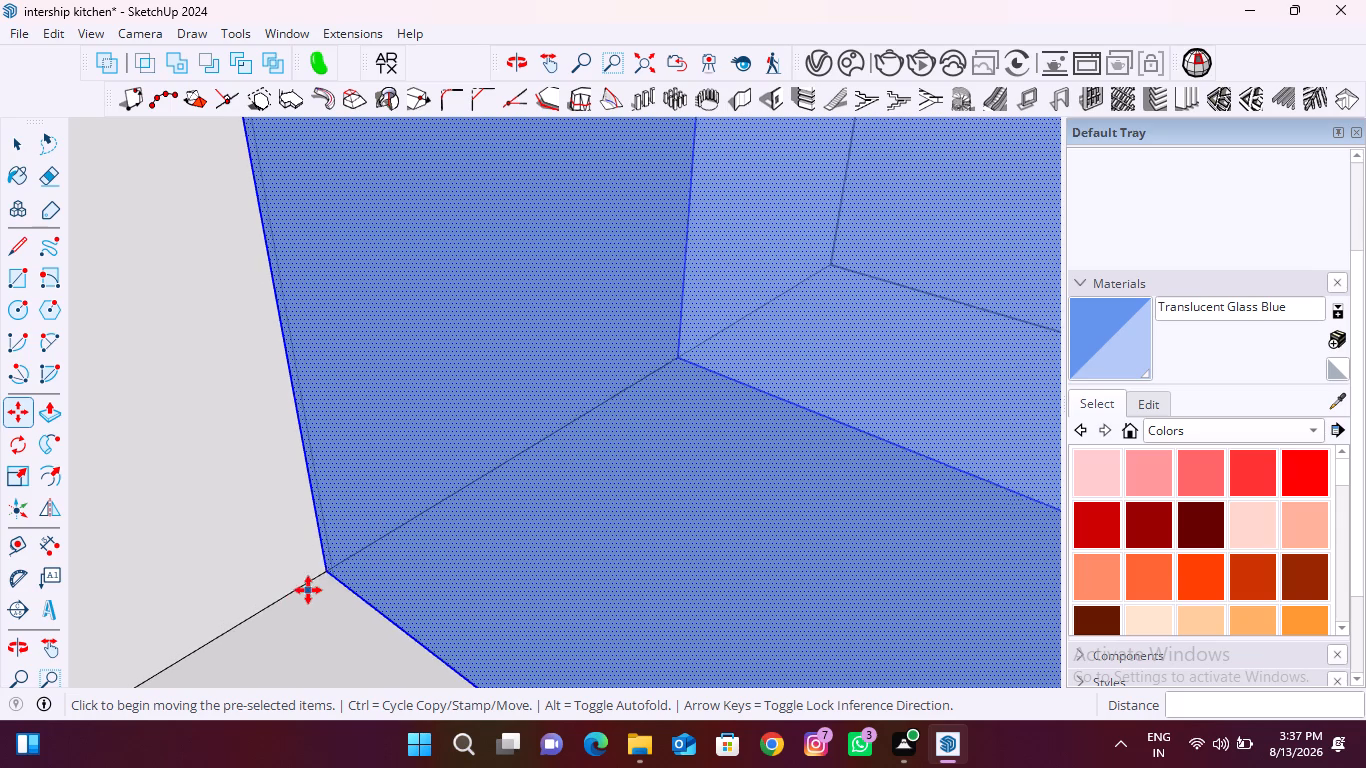
{"action": "scroll", "coordinate": [308, 590], "scroll_direction": "down", "scroll_amount": 9}
{"action": "middle_click_drag", "start_coordinate": [584, 490], "coordinate": [199, 500]}
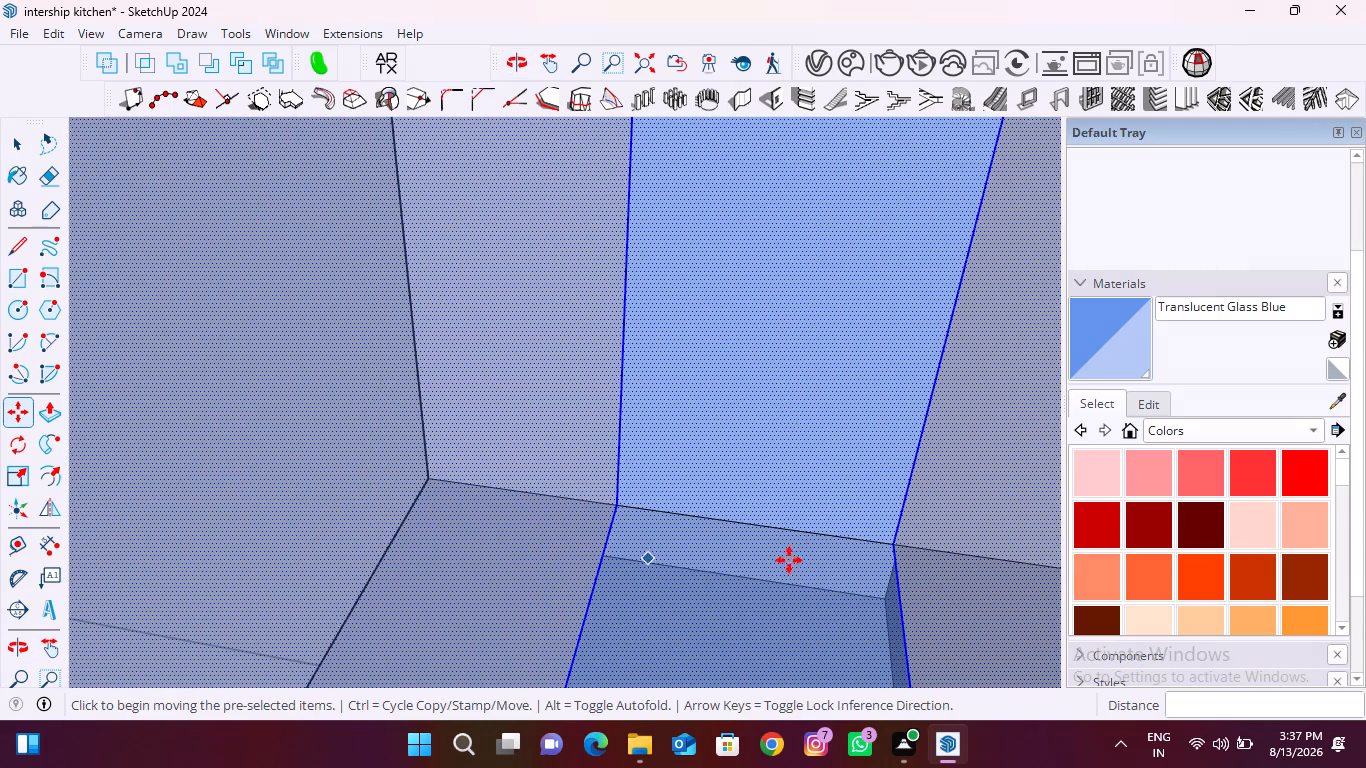
{"action": "scroll", "coordinate": [885, 557], "scroll_direction": "up", "scroll_amount": 17}
{"action": "scroll", "coordinate": [878, 551], "scroll_direction": "up", "scroll_amount": 13}
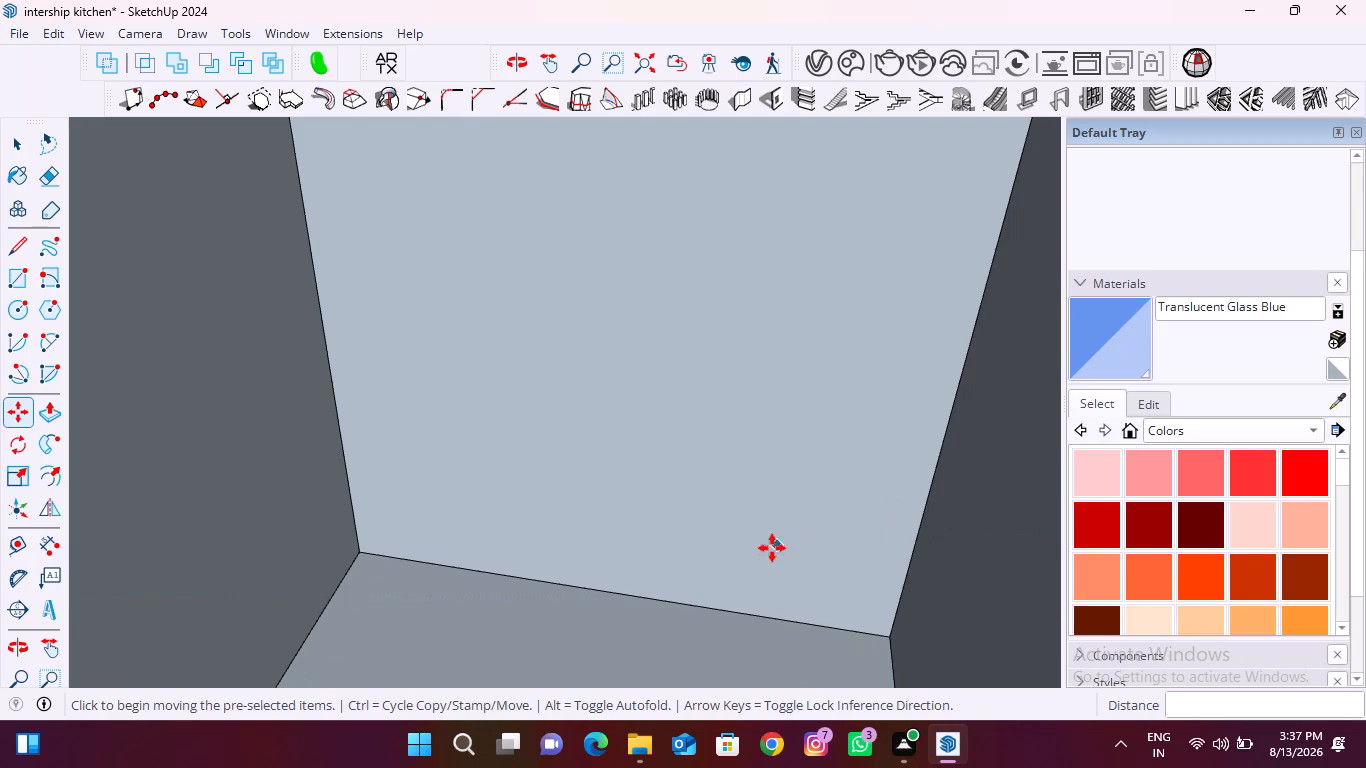
Copy the glass panel by its bottom corner thickness edge's midpoint about 418 mm into the second door frame's opening, and clear the selection.
{"action": "scroll", "coordinate": [765, 551], "scroll_direction": "down", "scroll_amount": 5}
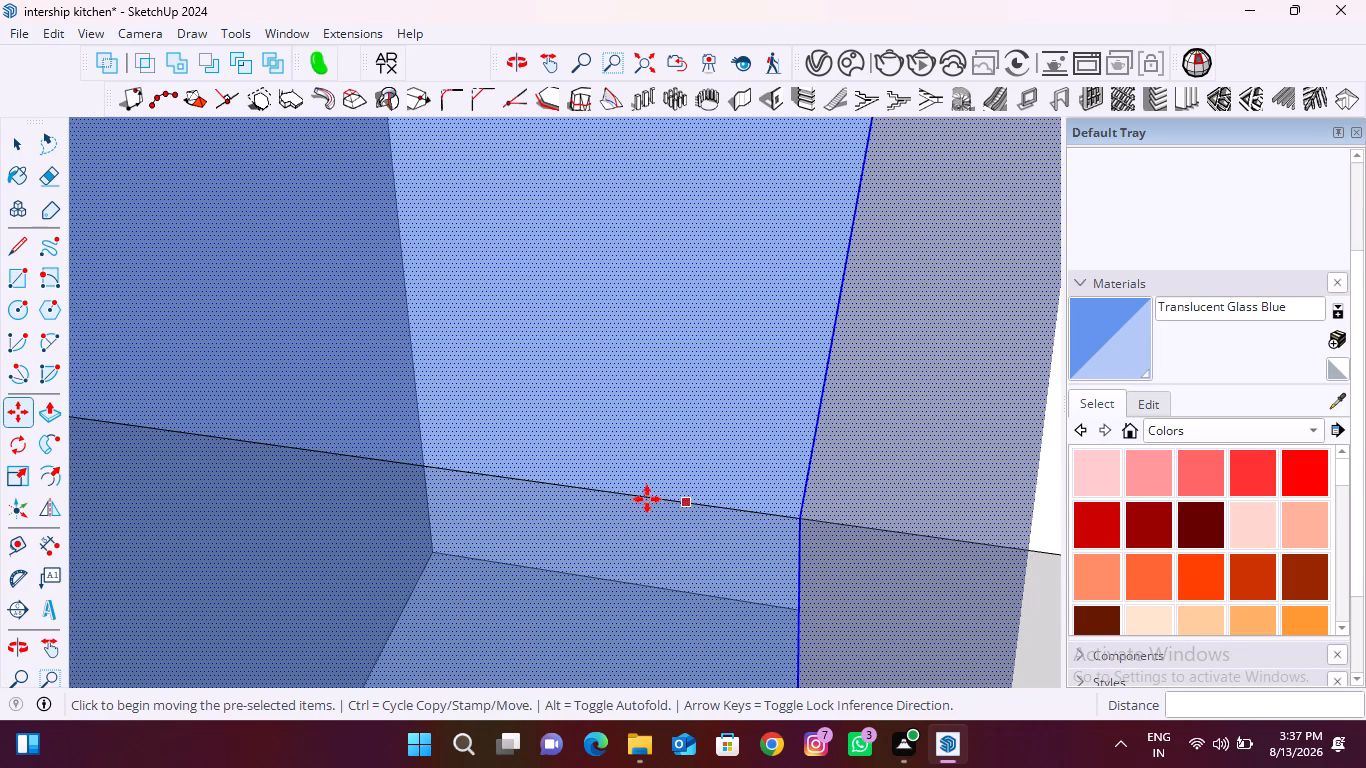
{"action": "scroll", "coordinate": [595, 484], "scroll_direction": "down", "scroll_amount": 4}
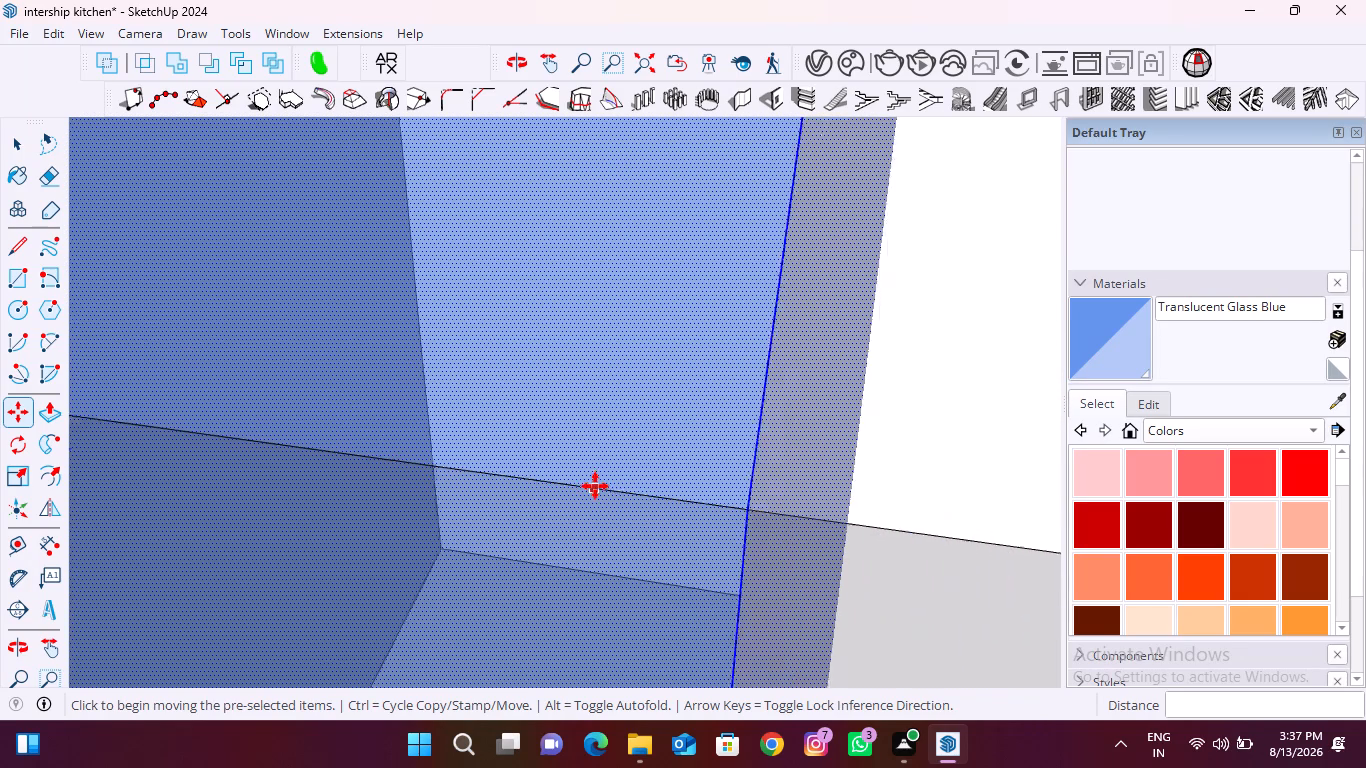
{"action": "scroll", "coordinate": [595, 486], "scroll_direction": "down", "scroll_amount": 20}
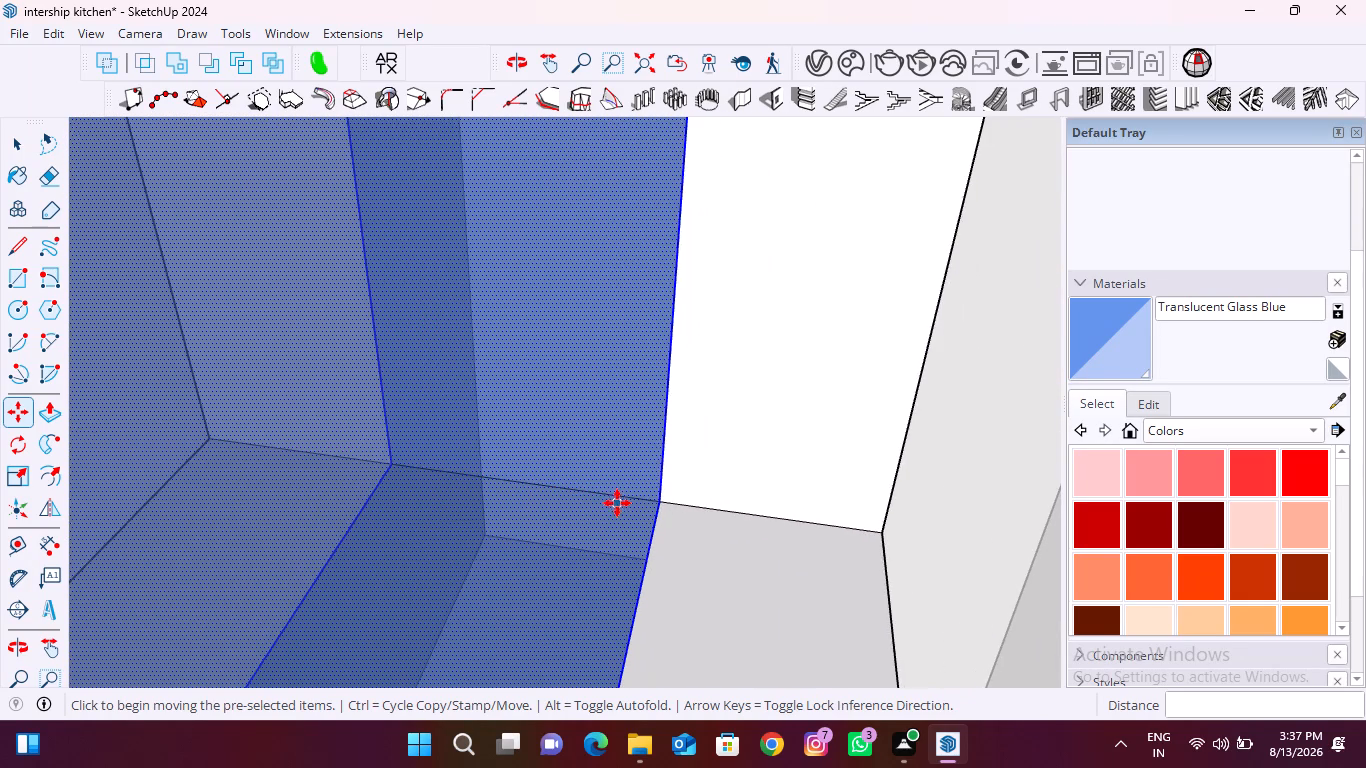
{"action": "middle_click_drag", "start_coordinate": [539, 502], "coordinate": [706, 511]}
{"action": "scroll", "coordinate": [410, 501], "scroll_direction": "down", "scroll_amount": 4}
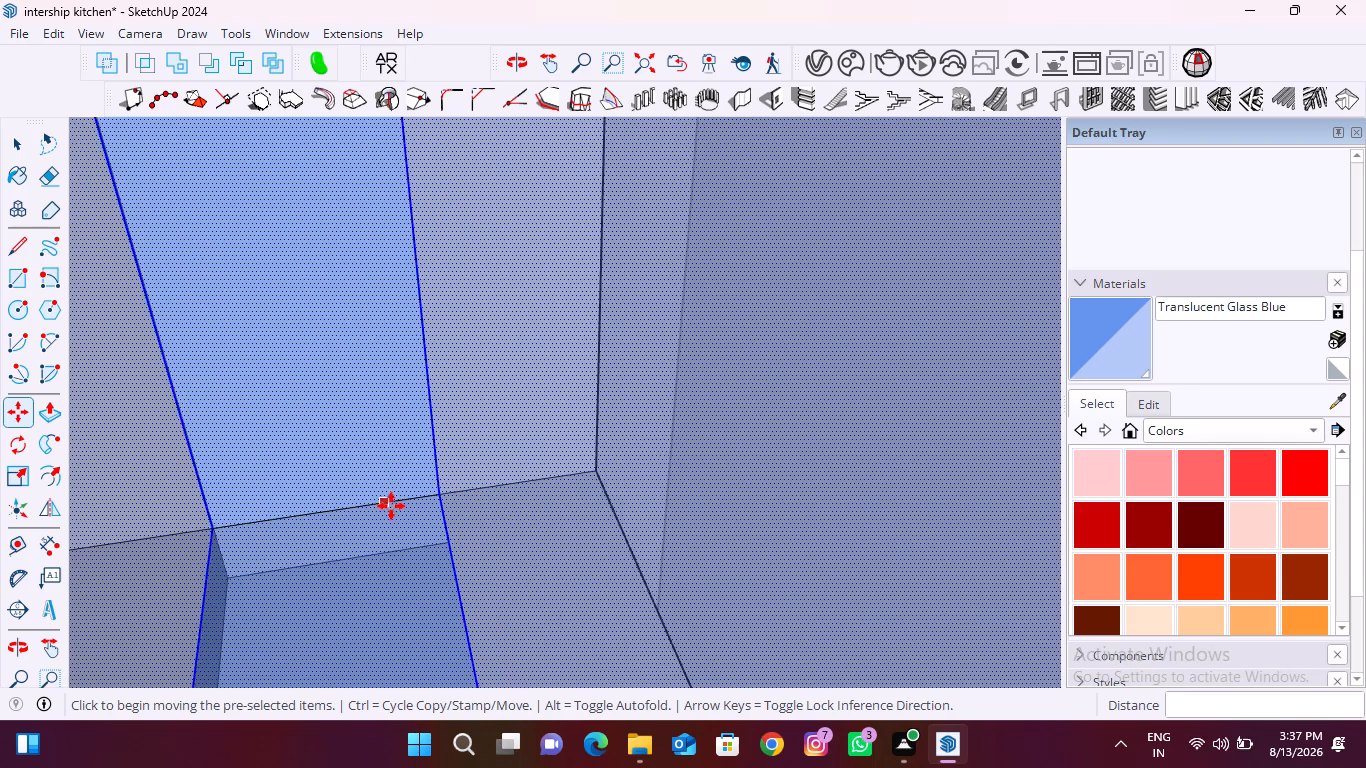
{"action": "scroll", "coordinate": [393, 513], "scroll_direction": "down", "scroll_amount": 4}
{"action": "scroll", "coordinate": [251, 549], "scroll_direction": "up", "scroll_amount": 14}
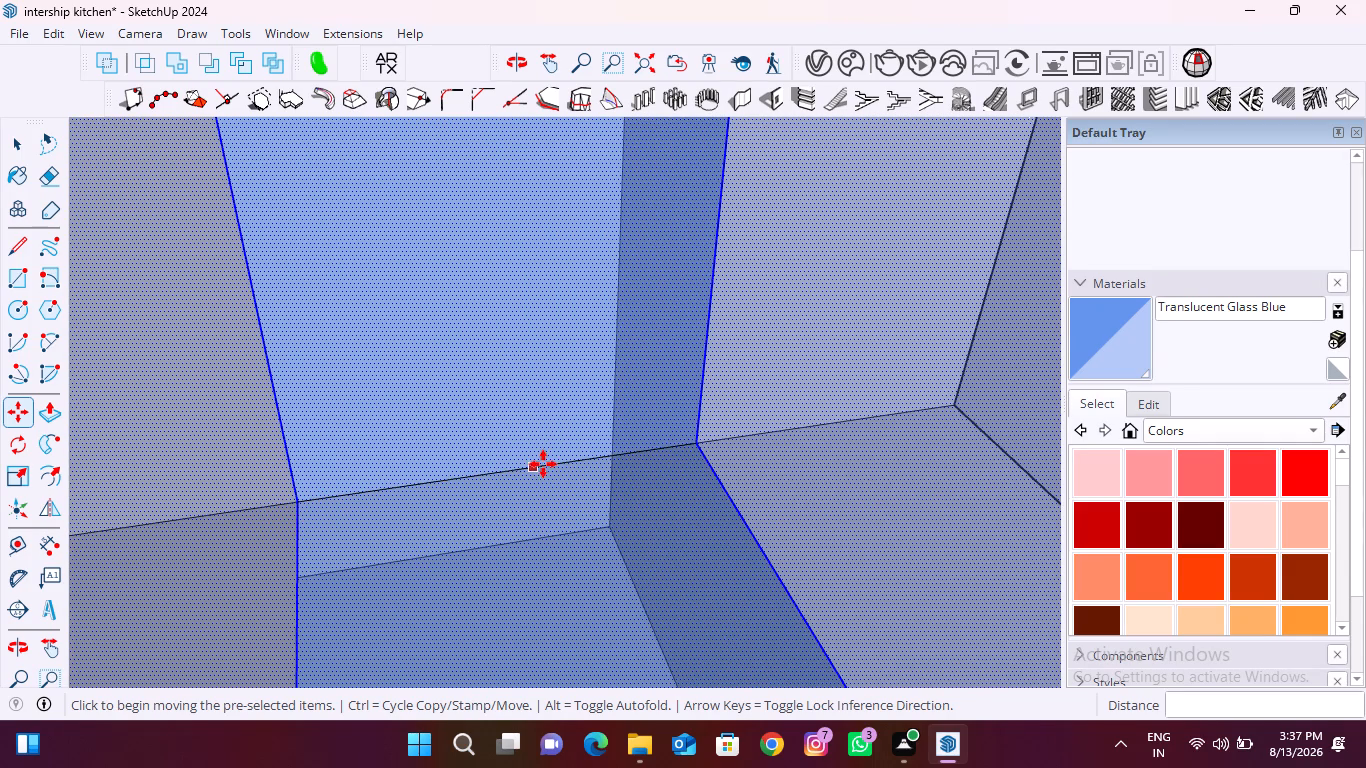
{"action": "left_click", "coordinate": [498, 472]}
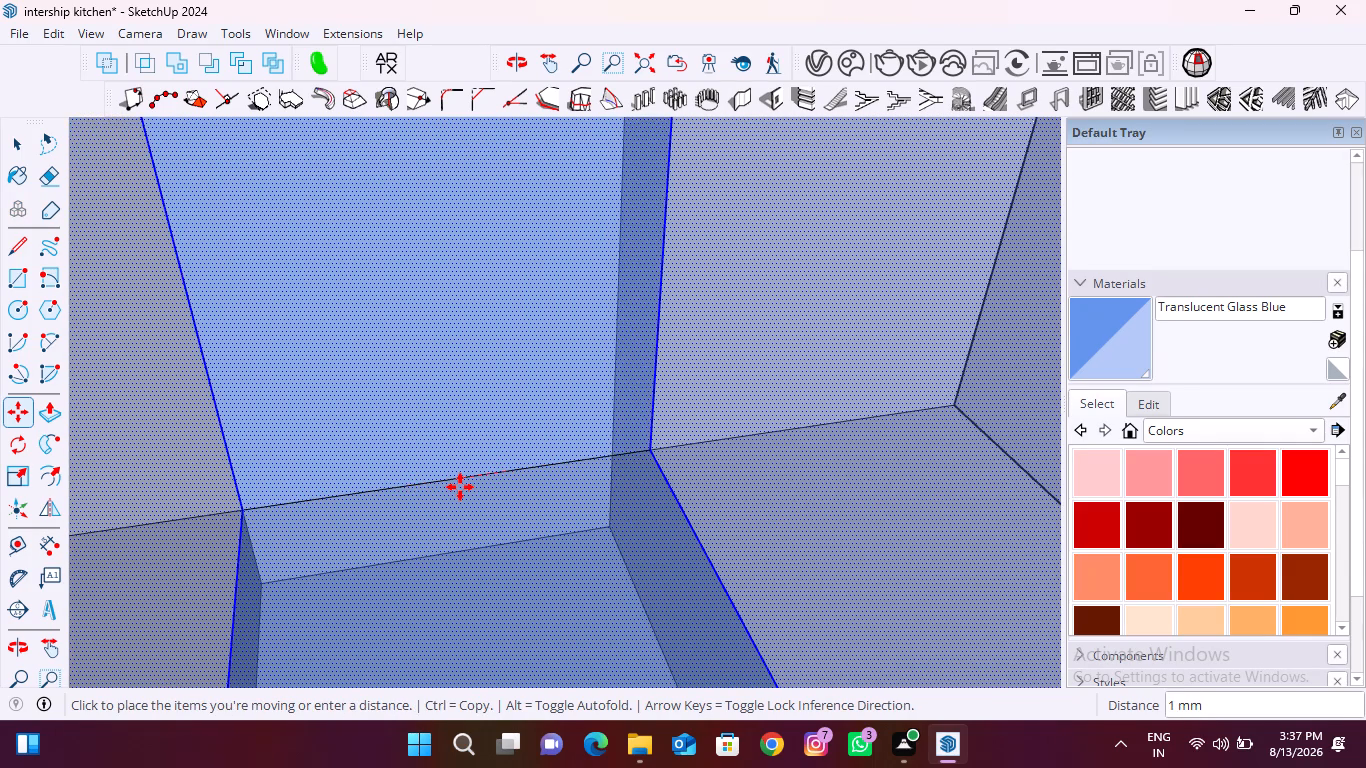
{"action": "scroll", "coordinate": [457, 480], "scroll_direction": "down", "scroll_amount": 17}
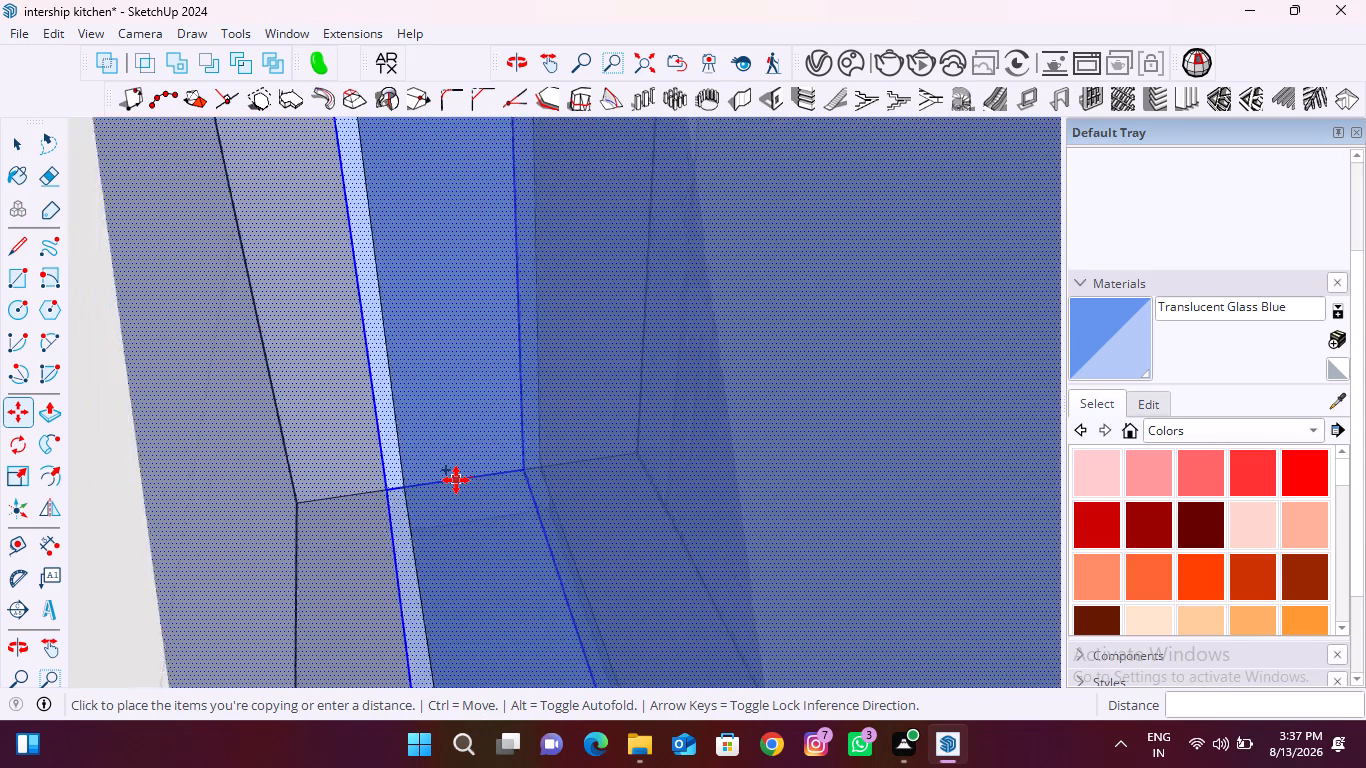
{"action": "scroll", "coordinate": [456, 480], "scroll_direction": "down", "scroll_amount": 20}
{"action": "scroll", "coordinate": [456, 480], "scroll_direction": "down", "scroll_amount": 20}
{"action": "scroll", "coordinate": [456, 480], "scroll_direction": "down", "scroll_amount": 5}
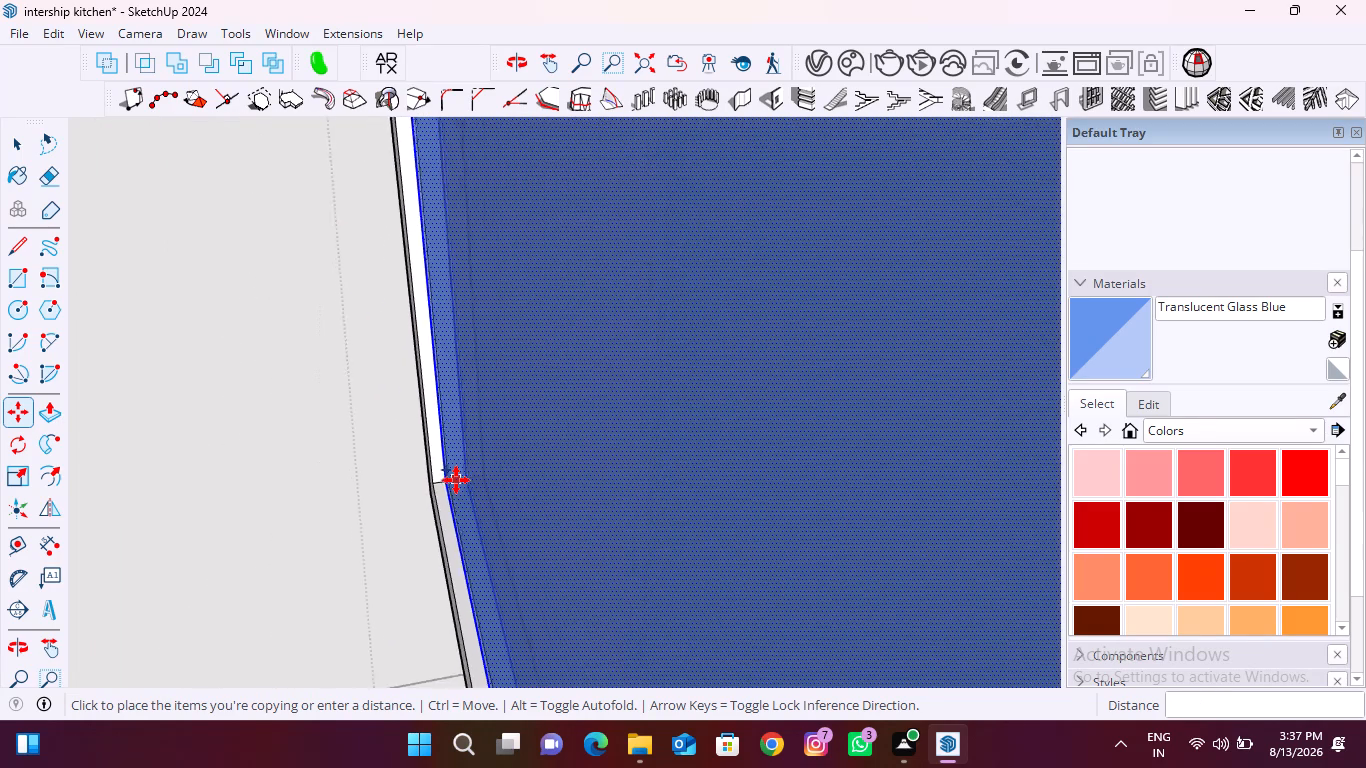
{"action": "scroll", "coordinate": [456, 480], "scroll_direction": "down", "scroll_amount": 20}
{"action": "scroll", "coordinate": [456, 480], "scroll_direction": "down", "scroll_amount": 10}
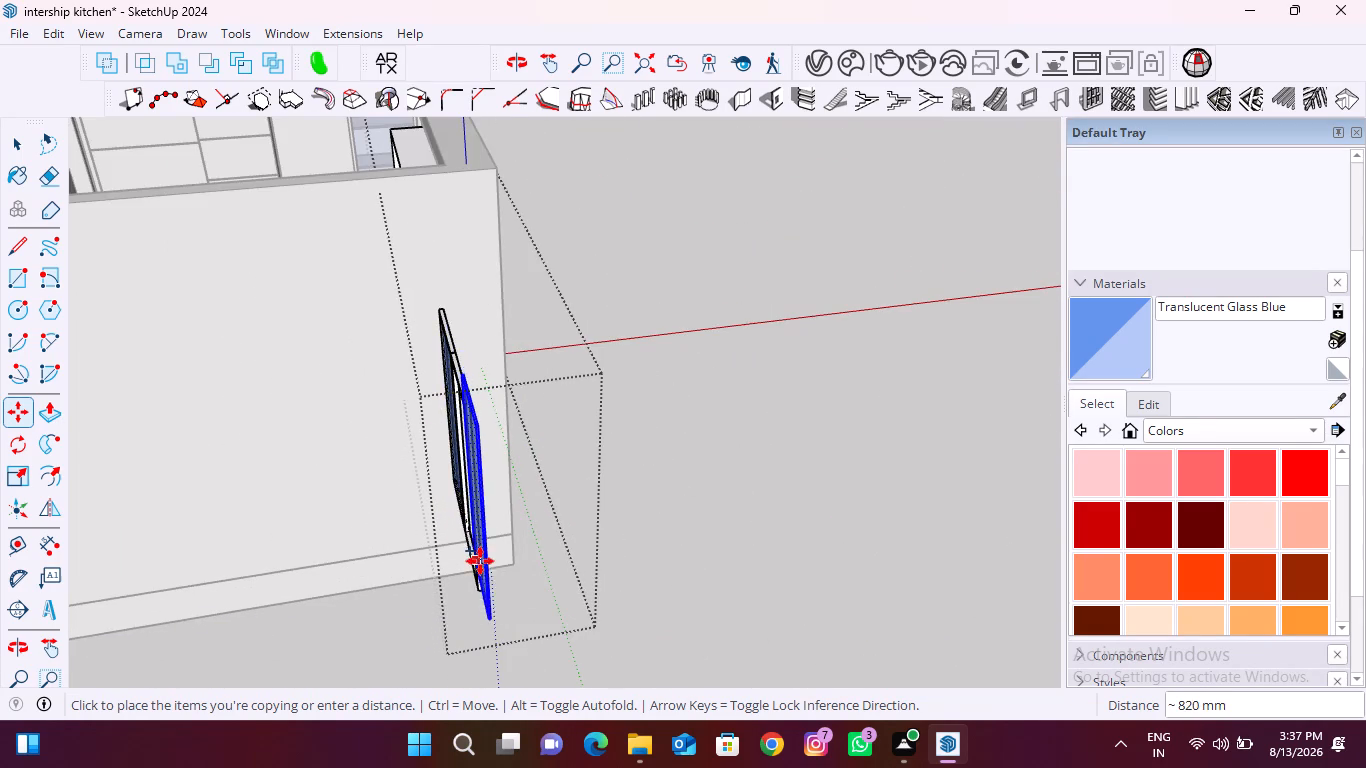
{"action": "scroll", "coordinate": [477, 559], "scroll_direction": "up", "scroll_amount": 20}
{"action": "scroll", "coordinate": [477, 559], "scroll_direction": "up", "scroll_amount": 6}
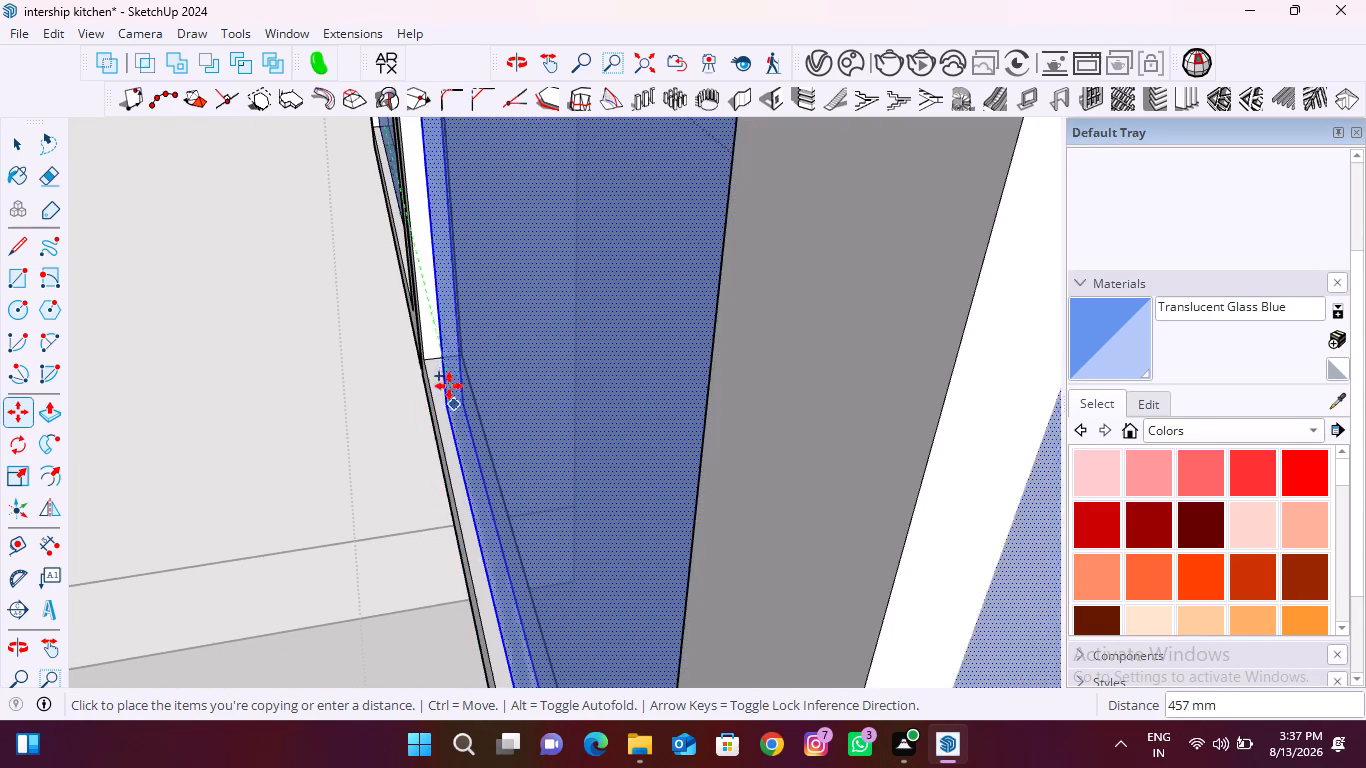
{"action": "scroll", "coordinate": [449, 368], "scroll_direction": "up", "scroll_amount": 20}
{"action": "scroll", "coordinate": [449, 368], "scroll_direction": "up", "scroll_amount": 6}
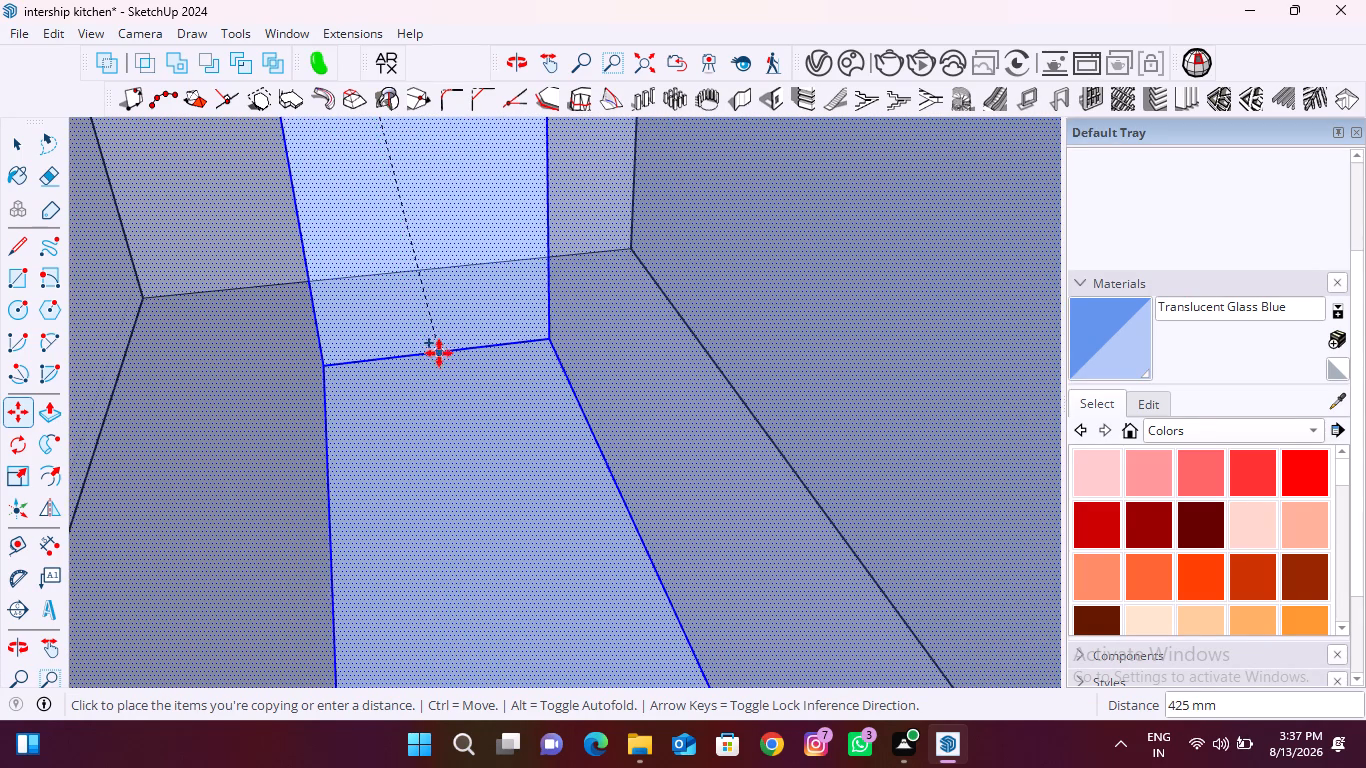
{"action": "left_click", "coordinate": [403, 270]}
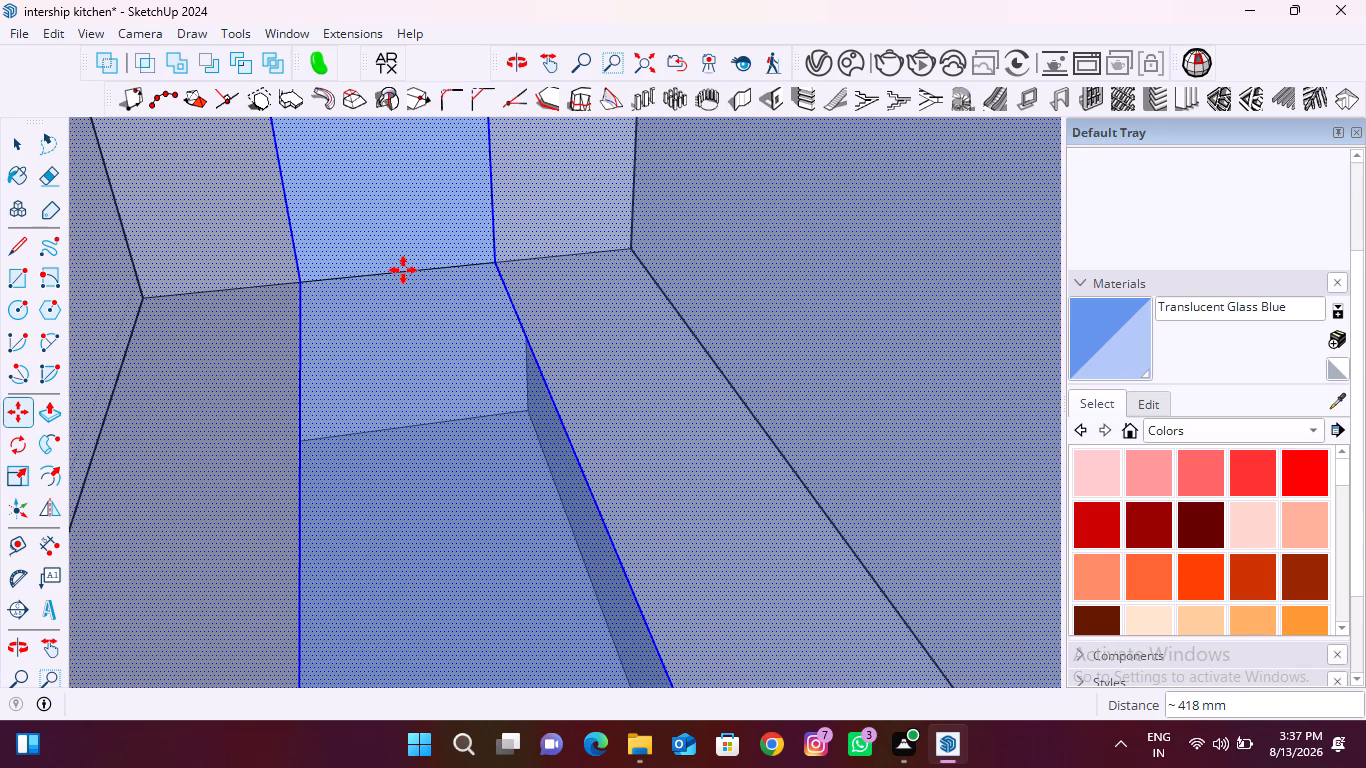
{"action": "scroll", "coordinate": [403, 270], "scroll_direction": "down", "scroll_amount": 13}
{"action": "scroll", "coordinate": [403, 273], "scroll_direction": "down", "scroll_amount": 12}
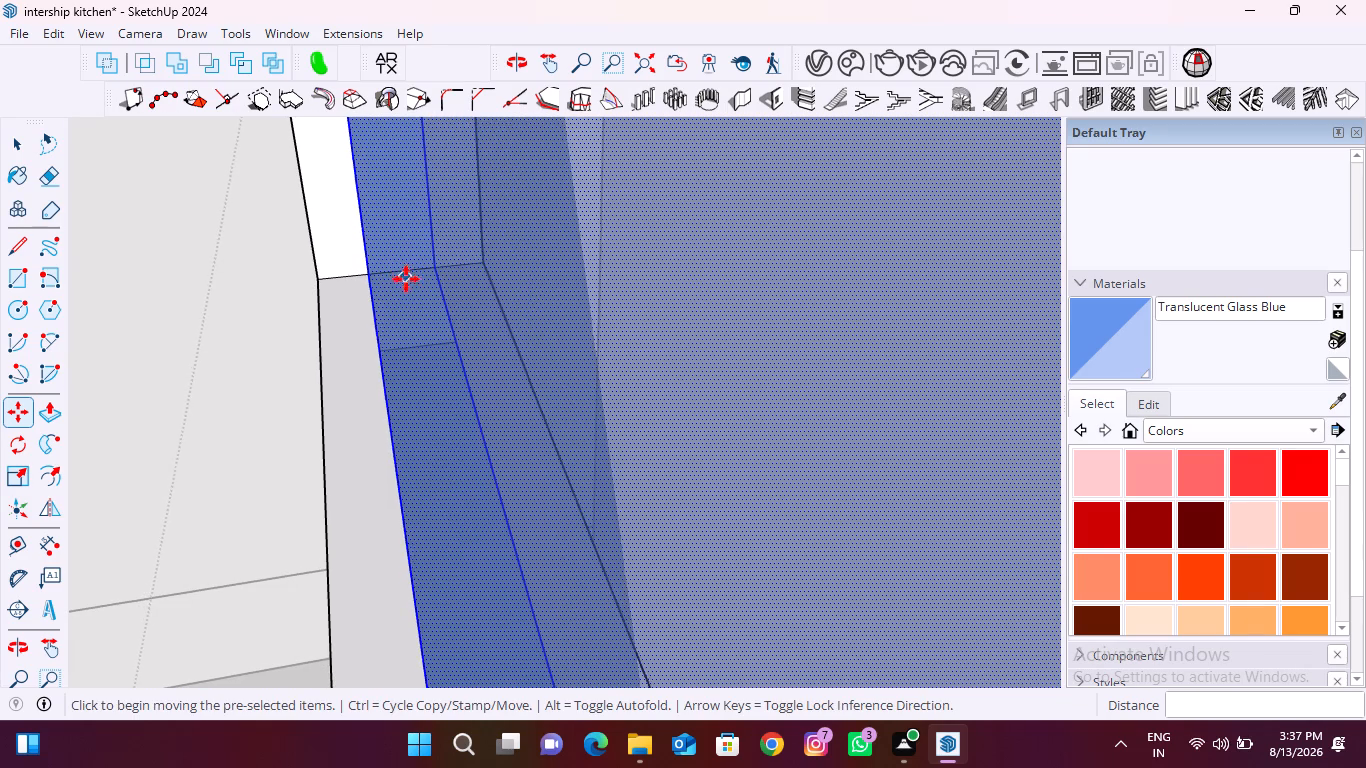
{"action": "scroll", "coordinate": [406, 279], "scroll_direction": "down", "scroll_amount": 2}
{"action": "key", "text": "space"}
{"action": "left_click", "coordinate": [251, 334]}
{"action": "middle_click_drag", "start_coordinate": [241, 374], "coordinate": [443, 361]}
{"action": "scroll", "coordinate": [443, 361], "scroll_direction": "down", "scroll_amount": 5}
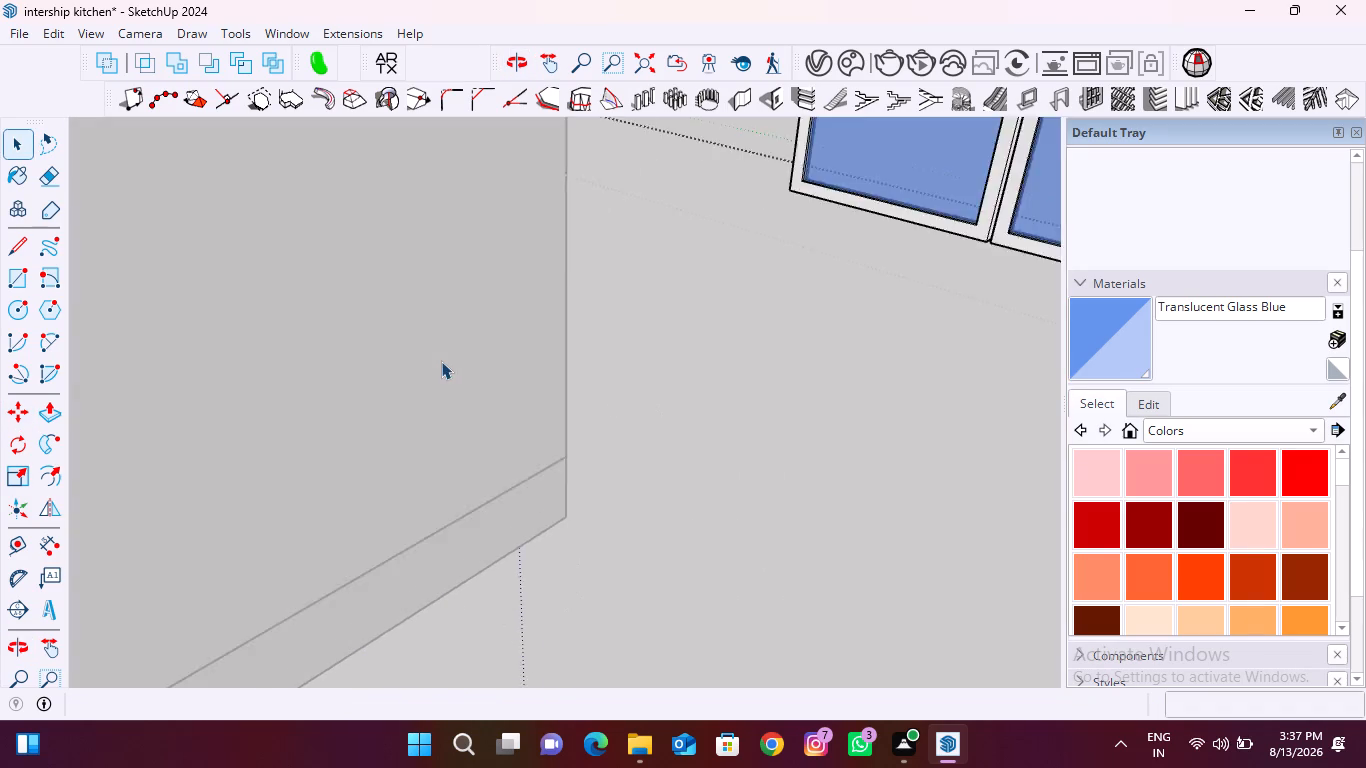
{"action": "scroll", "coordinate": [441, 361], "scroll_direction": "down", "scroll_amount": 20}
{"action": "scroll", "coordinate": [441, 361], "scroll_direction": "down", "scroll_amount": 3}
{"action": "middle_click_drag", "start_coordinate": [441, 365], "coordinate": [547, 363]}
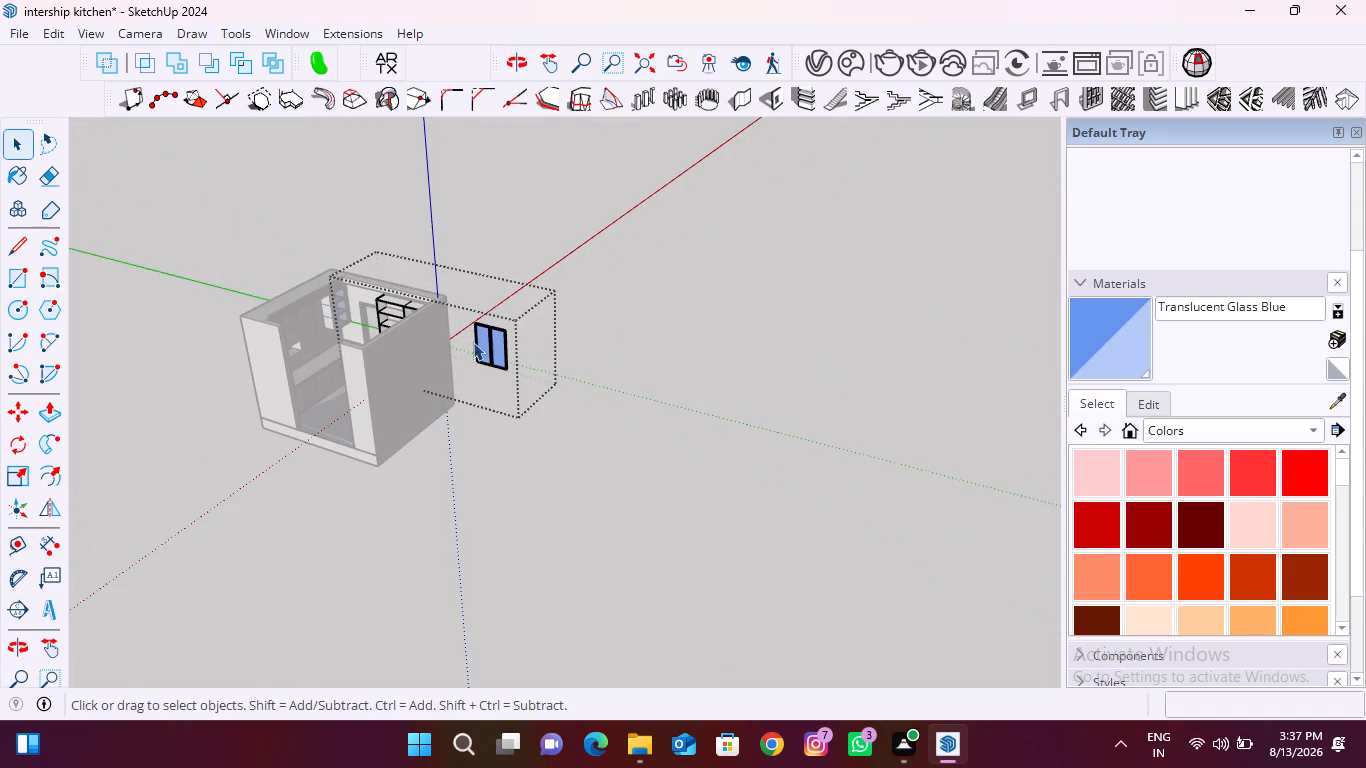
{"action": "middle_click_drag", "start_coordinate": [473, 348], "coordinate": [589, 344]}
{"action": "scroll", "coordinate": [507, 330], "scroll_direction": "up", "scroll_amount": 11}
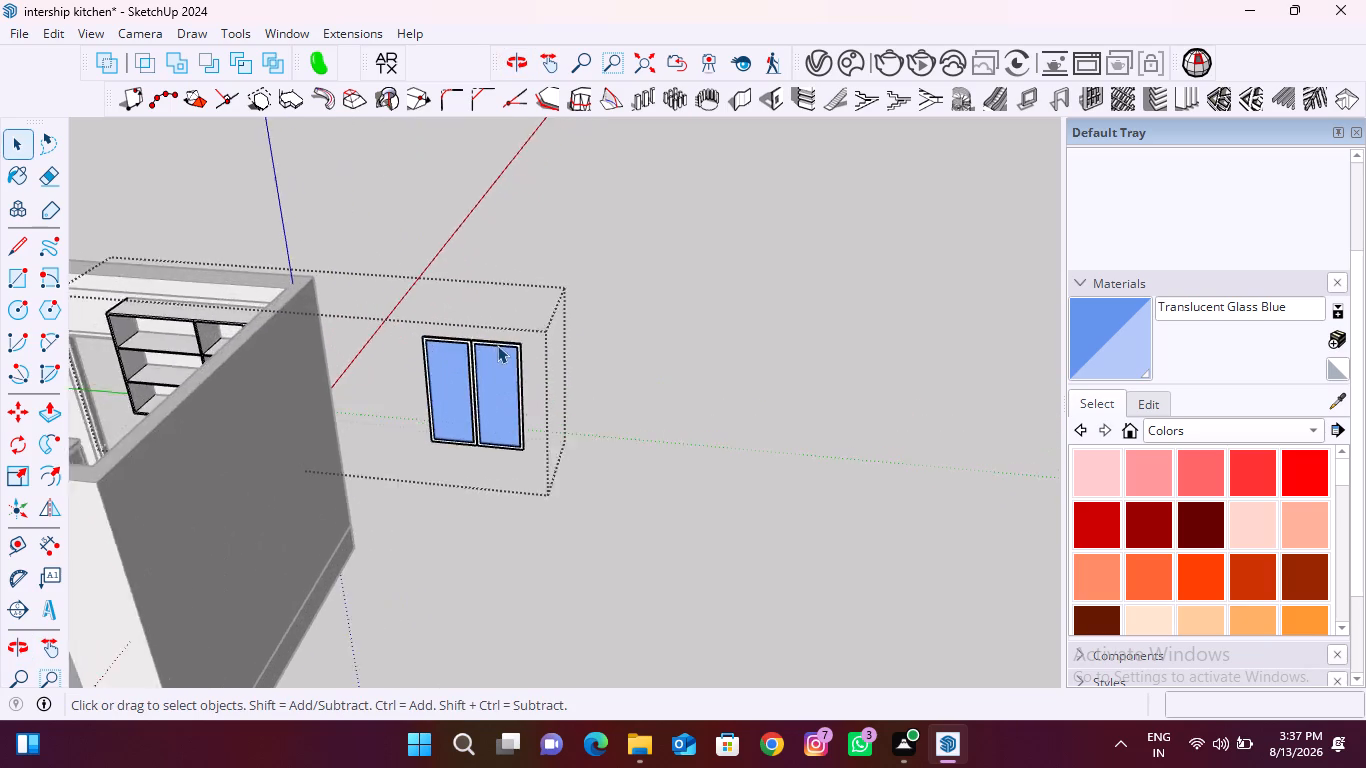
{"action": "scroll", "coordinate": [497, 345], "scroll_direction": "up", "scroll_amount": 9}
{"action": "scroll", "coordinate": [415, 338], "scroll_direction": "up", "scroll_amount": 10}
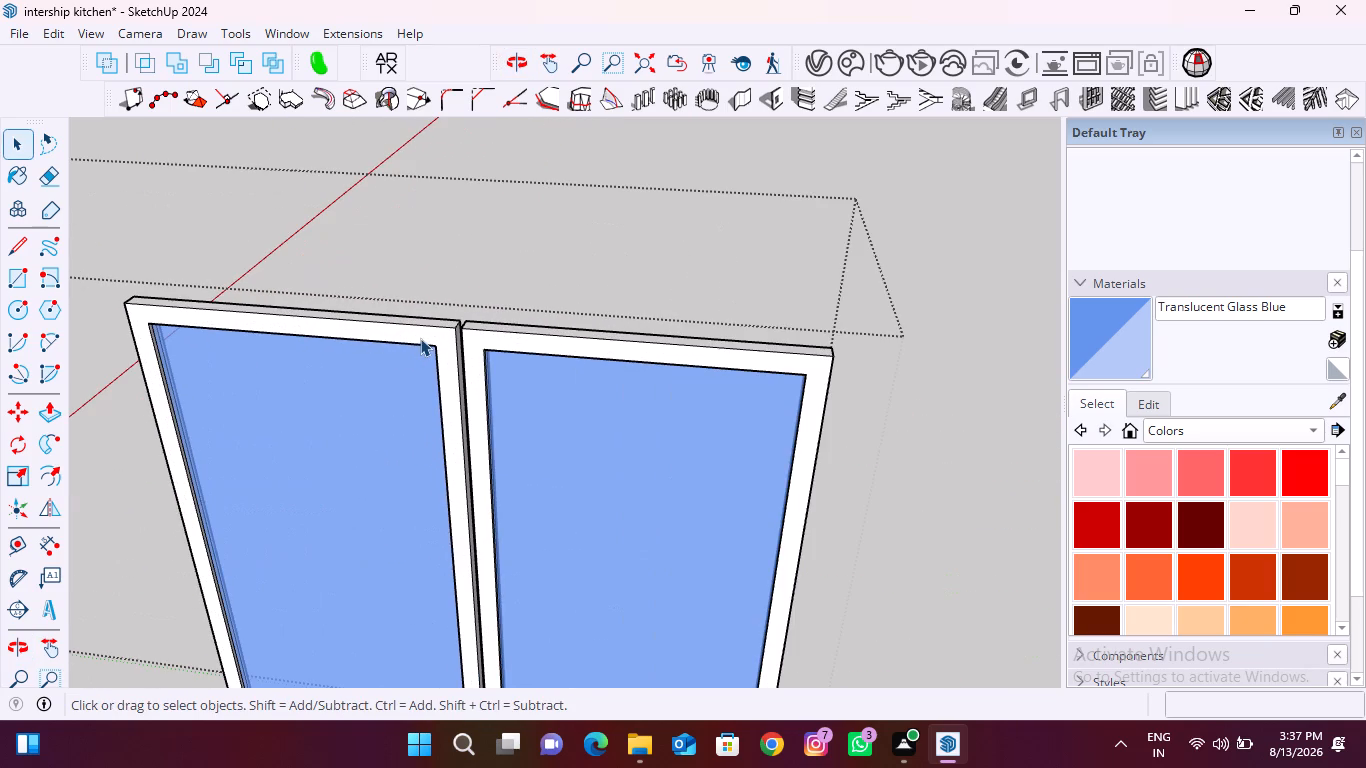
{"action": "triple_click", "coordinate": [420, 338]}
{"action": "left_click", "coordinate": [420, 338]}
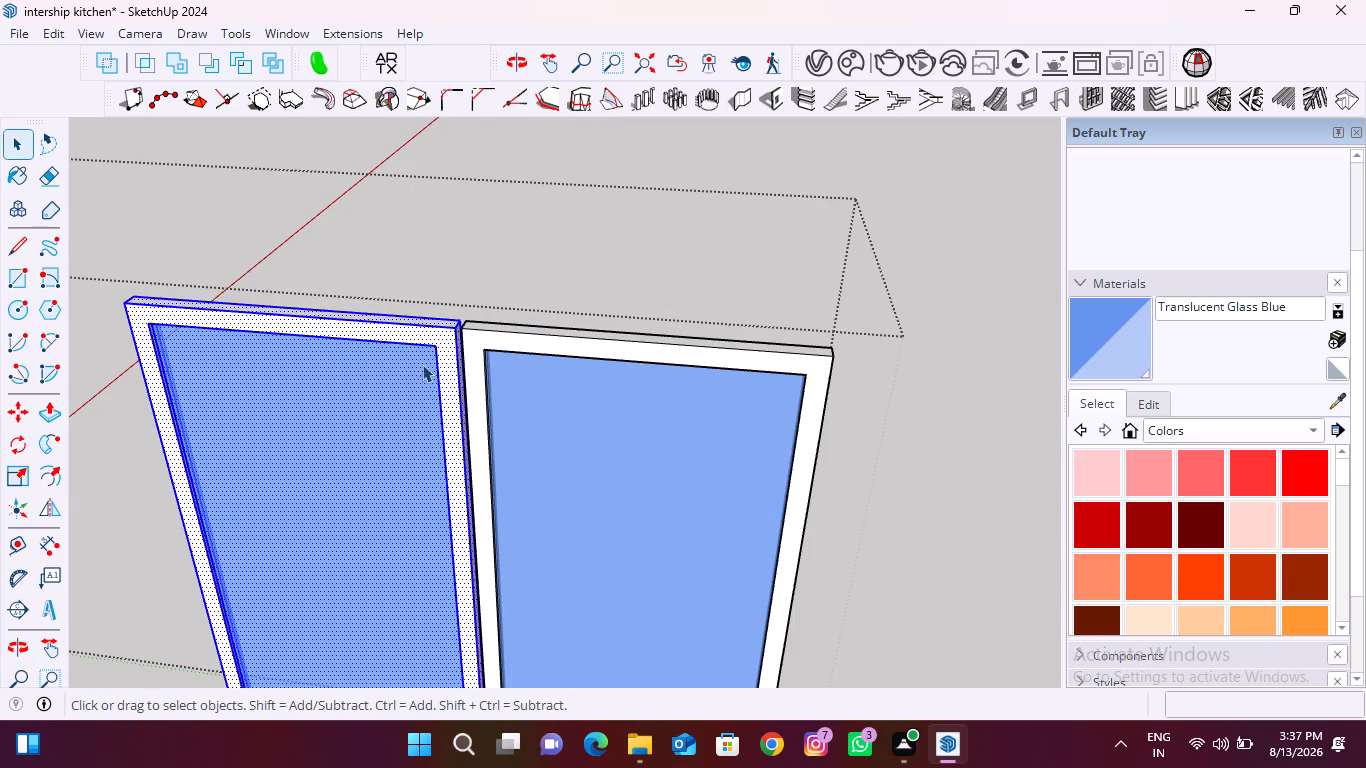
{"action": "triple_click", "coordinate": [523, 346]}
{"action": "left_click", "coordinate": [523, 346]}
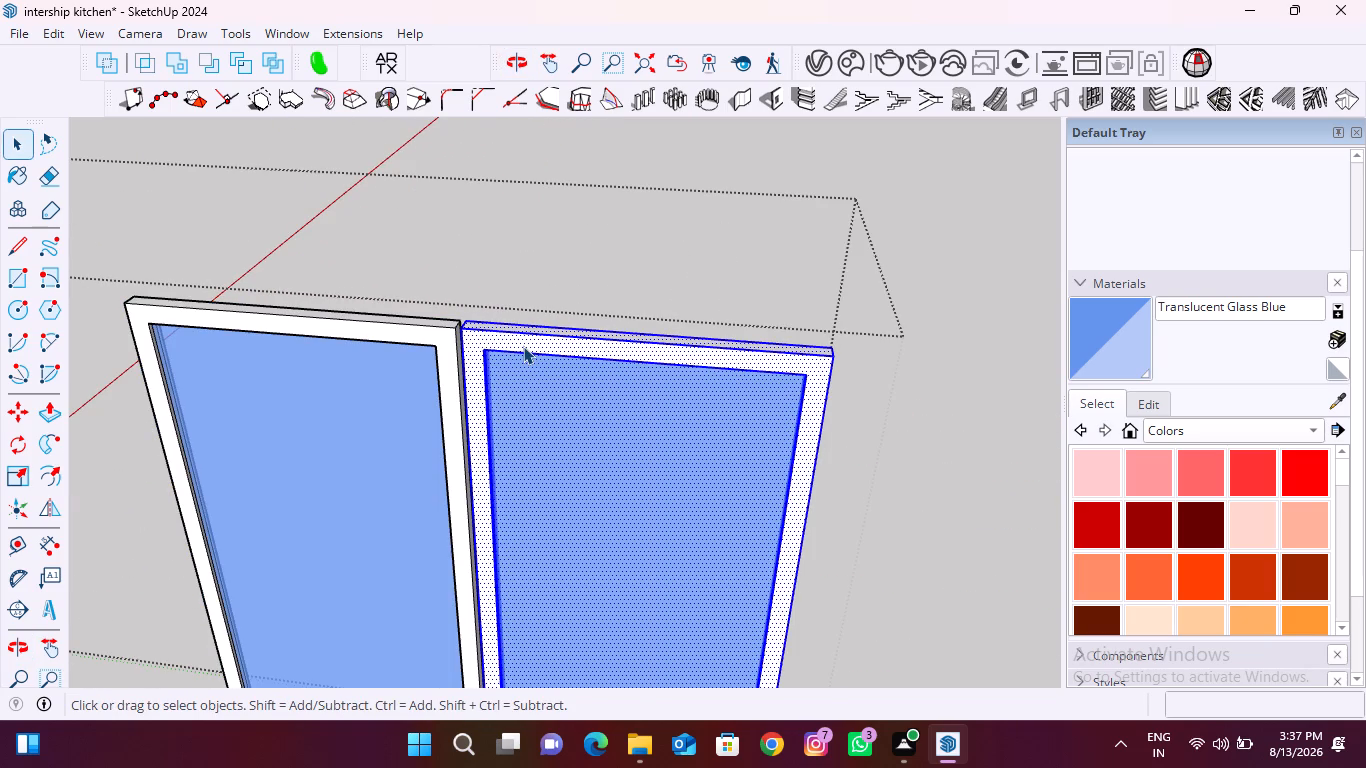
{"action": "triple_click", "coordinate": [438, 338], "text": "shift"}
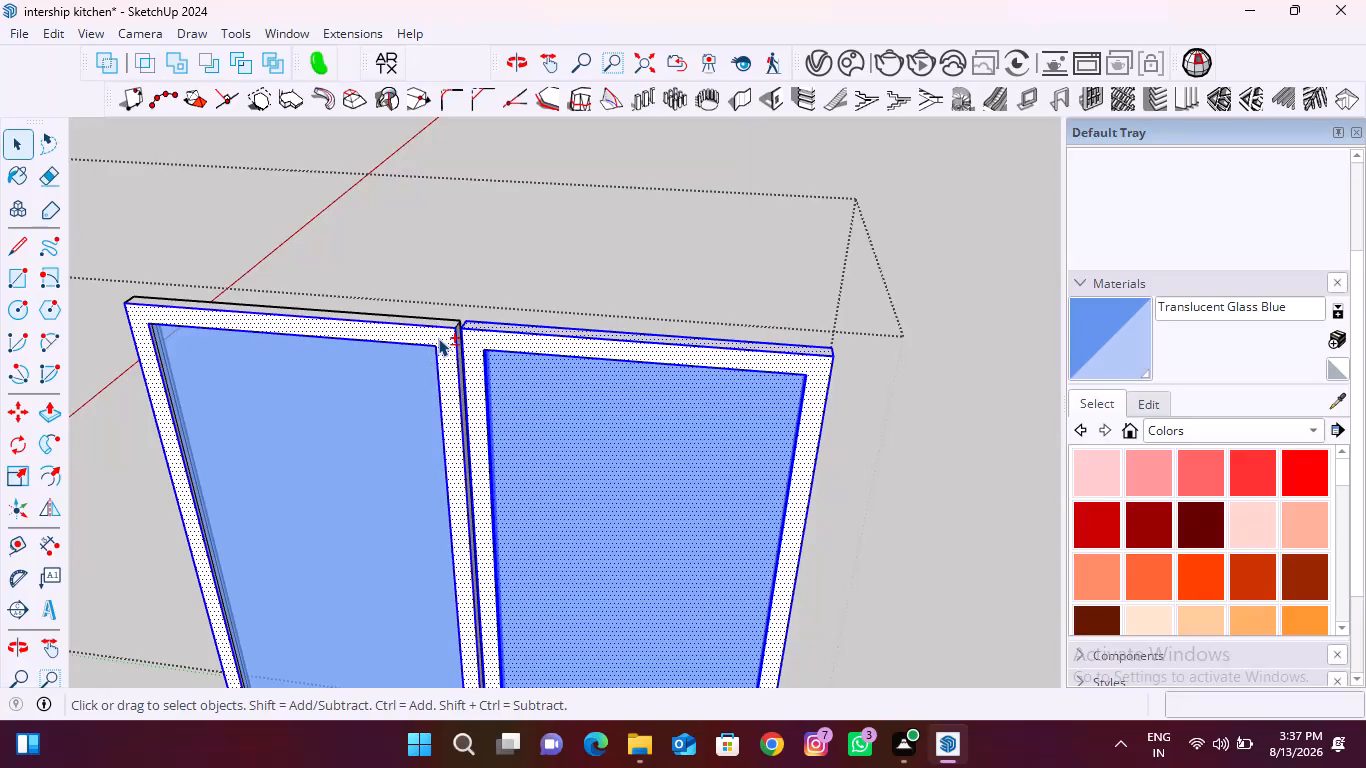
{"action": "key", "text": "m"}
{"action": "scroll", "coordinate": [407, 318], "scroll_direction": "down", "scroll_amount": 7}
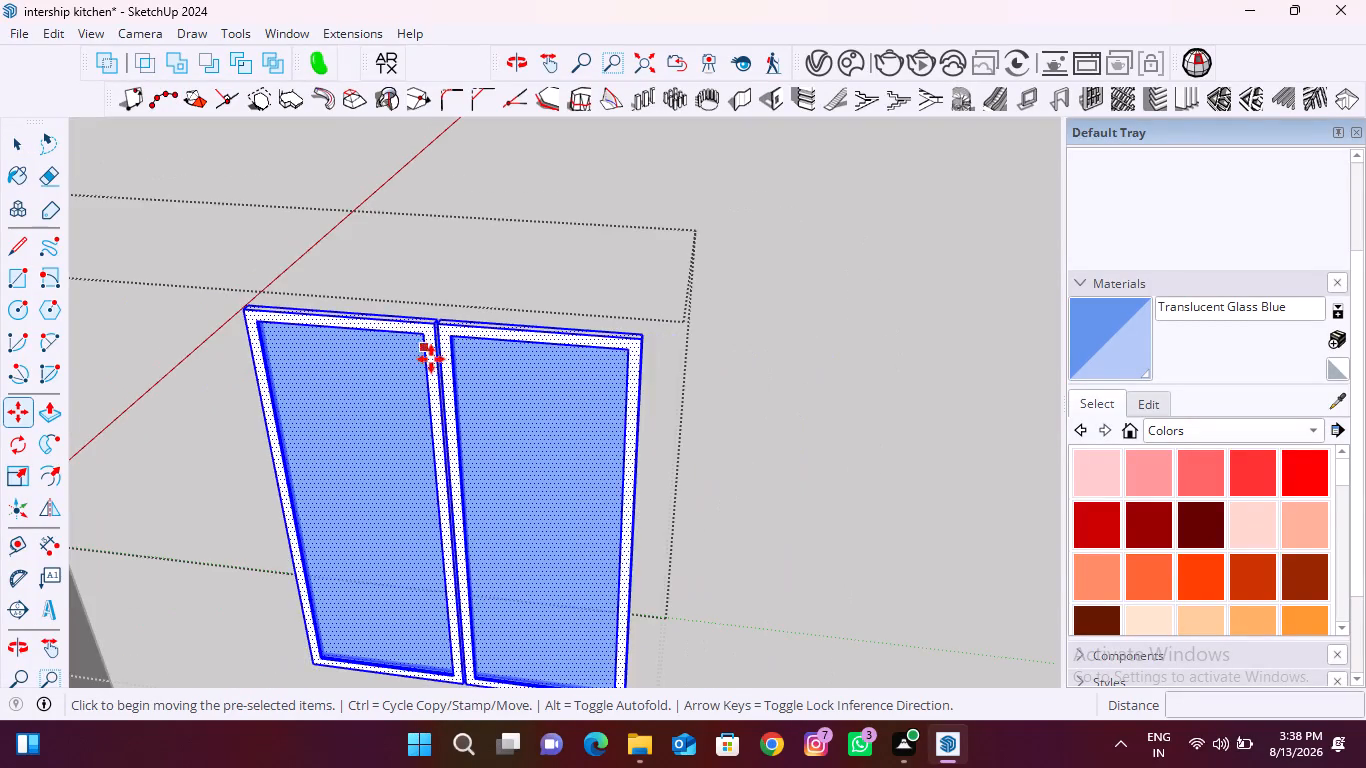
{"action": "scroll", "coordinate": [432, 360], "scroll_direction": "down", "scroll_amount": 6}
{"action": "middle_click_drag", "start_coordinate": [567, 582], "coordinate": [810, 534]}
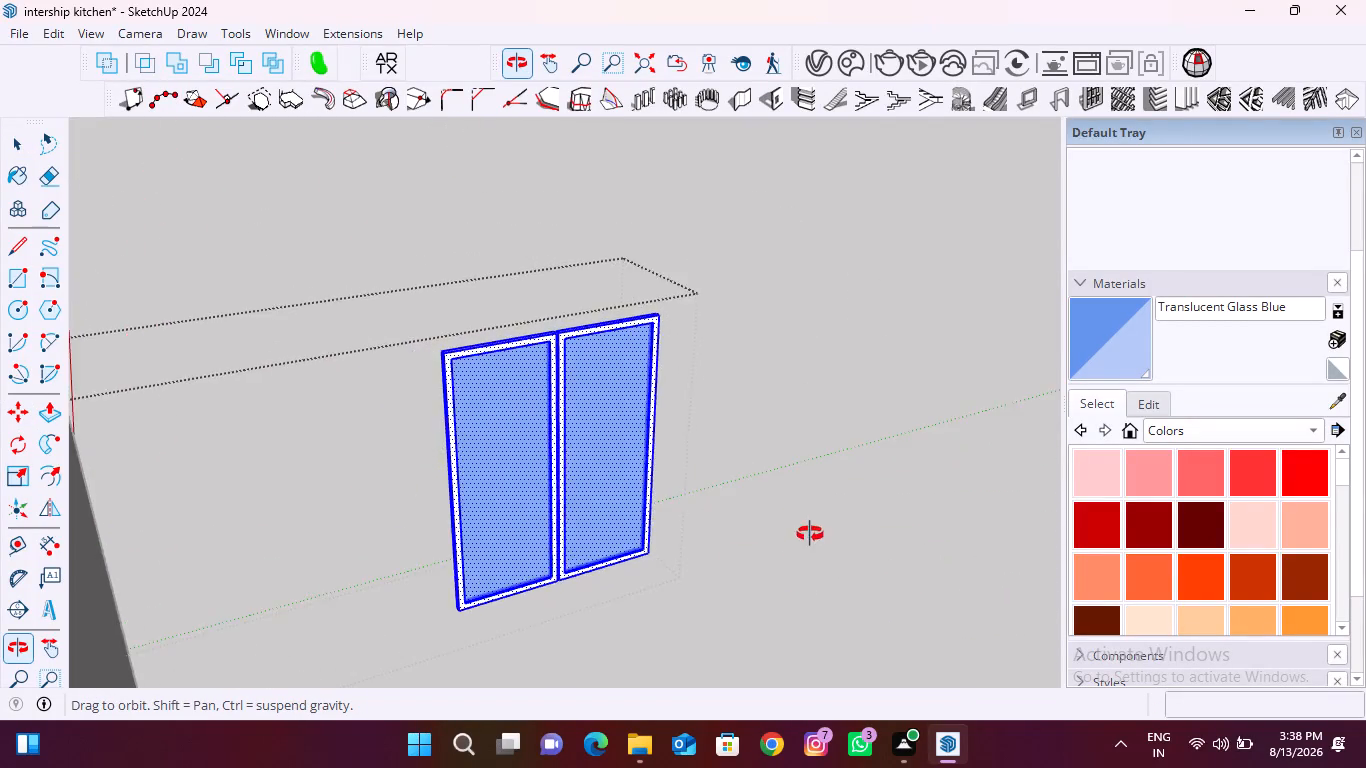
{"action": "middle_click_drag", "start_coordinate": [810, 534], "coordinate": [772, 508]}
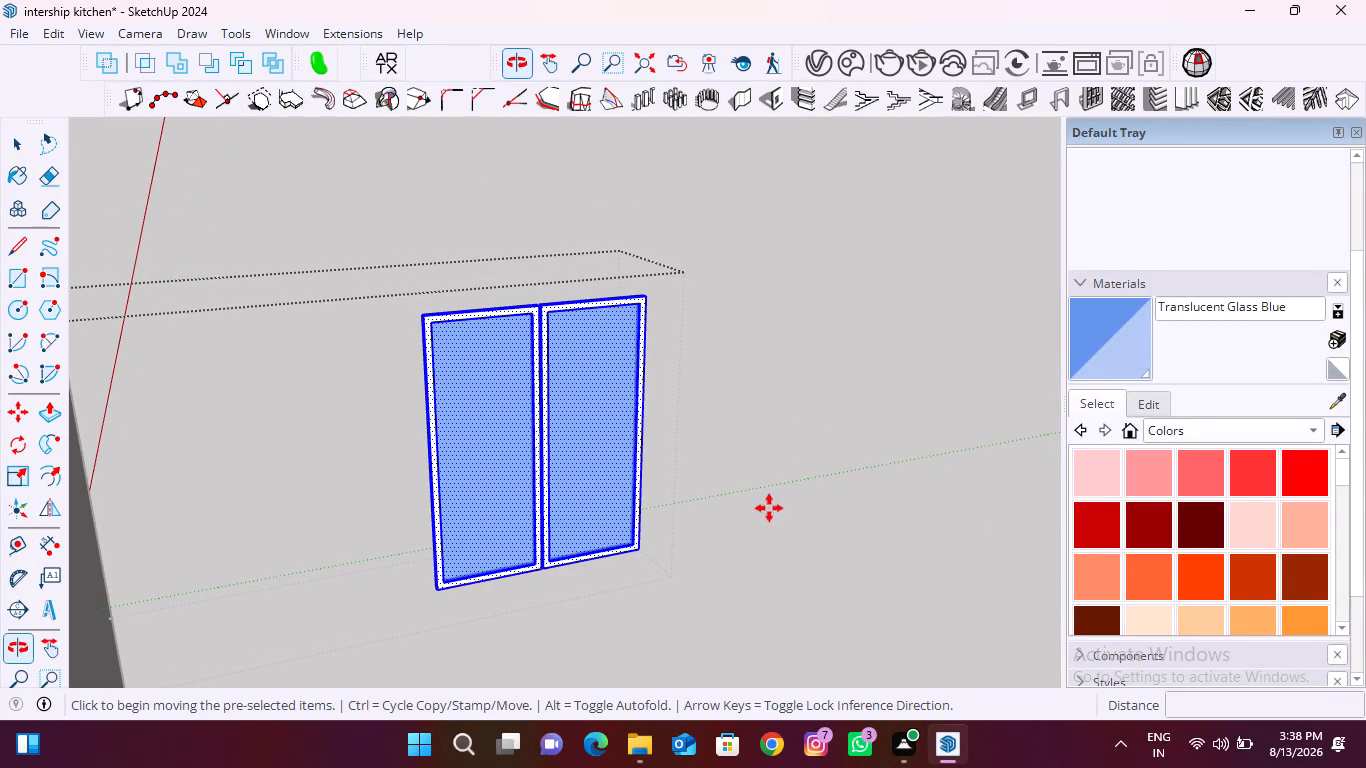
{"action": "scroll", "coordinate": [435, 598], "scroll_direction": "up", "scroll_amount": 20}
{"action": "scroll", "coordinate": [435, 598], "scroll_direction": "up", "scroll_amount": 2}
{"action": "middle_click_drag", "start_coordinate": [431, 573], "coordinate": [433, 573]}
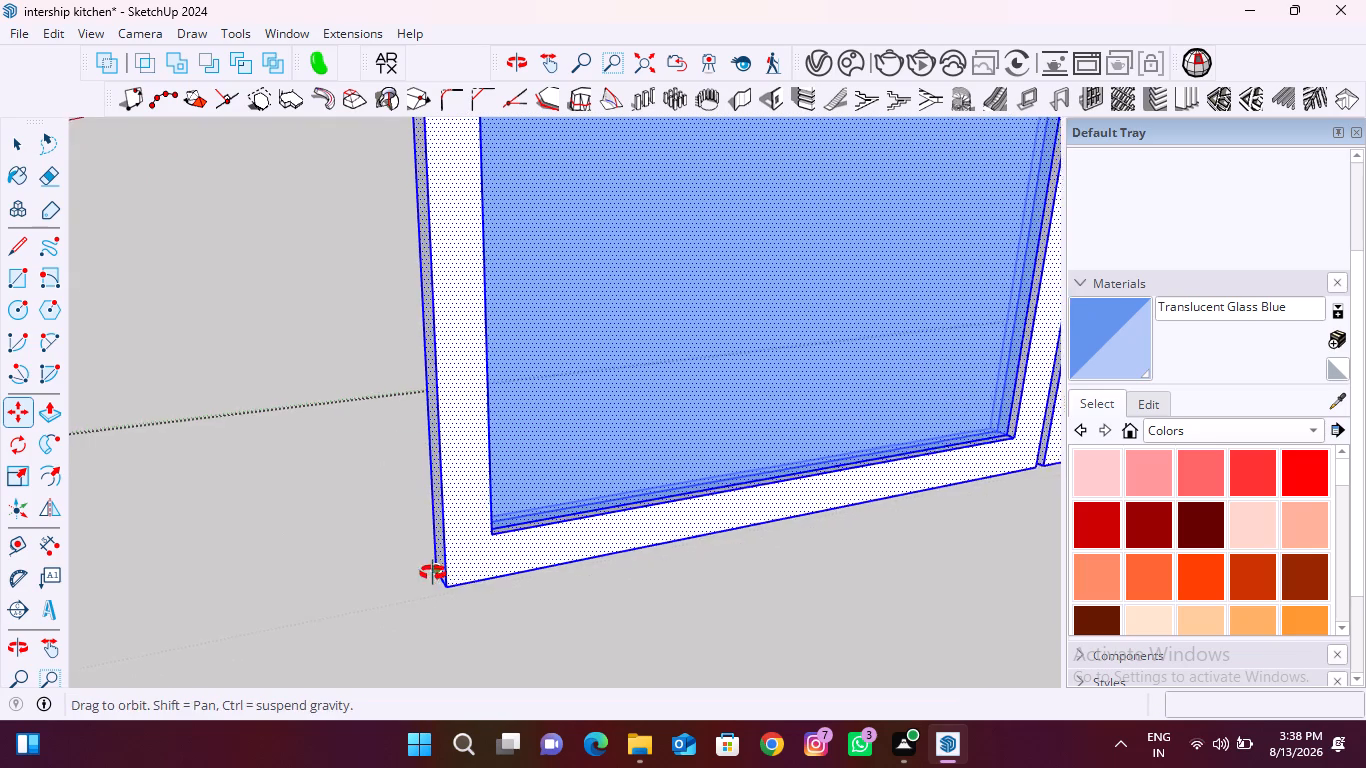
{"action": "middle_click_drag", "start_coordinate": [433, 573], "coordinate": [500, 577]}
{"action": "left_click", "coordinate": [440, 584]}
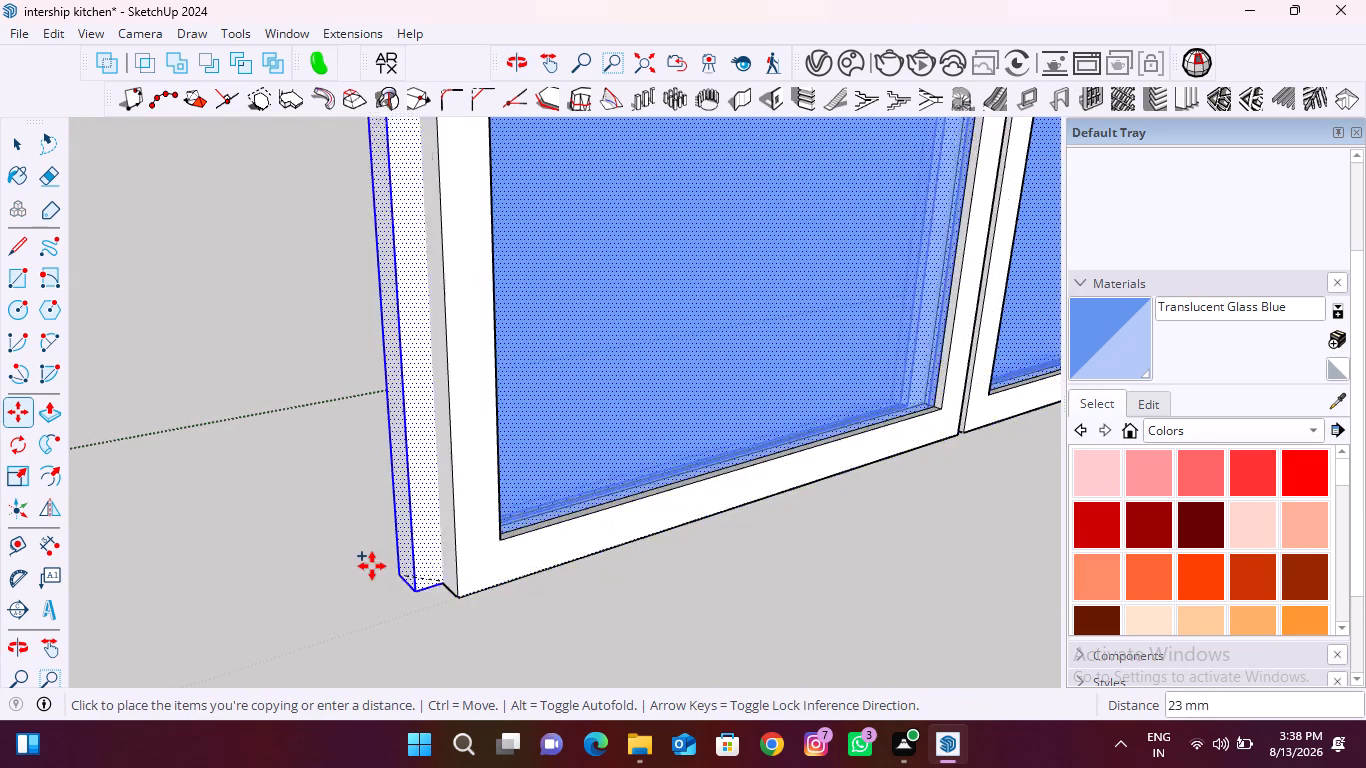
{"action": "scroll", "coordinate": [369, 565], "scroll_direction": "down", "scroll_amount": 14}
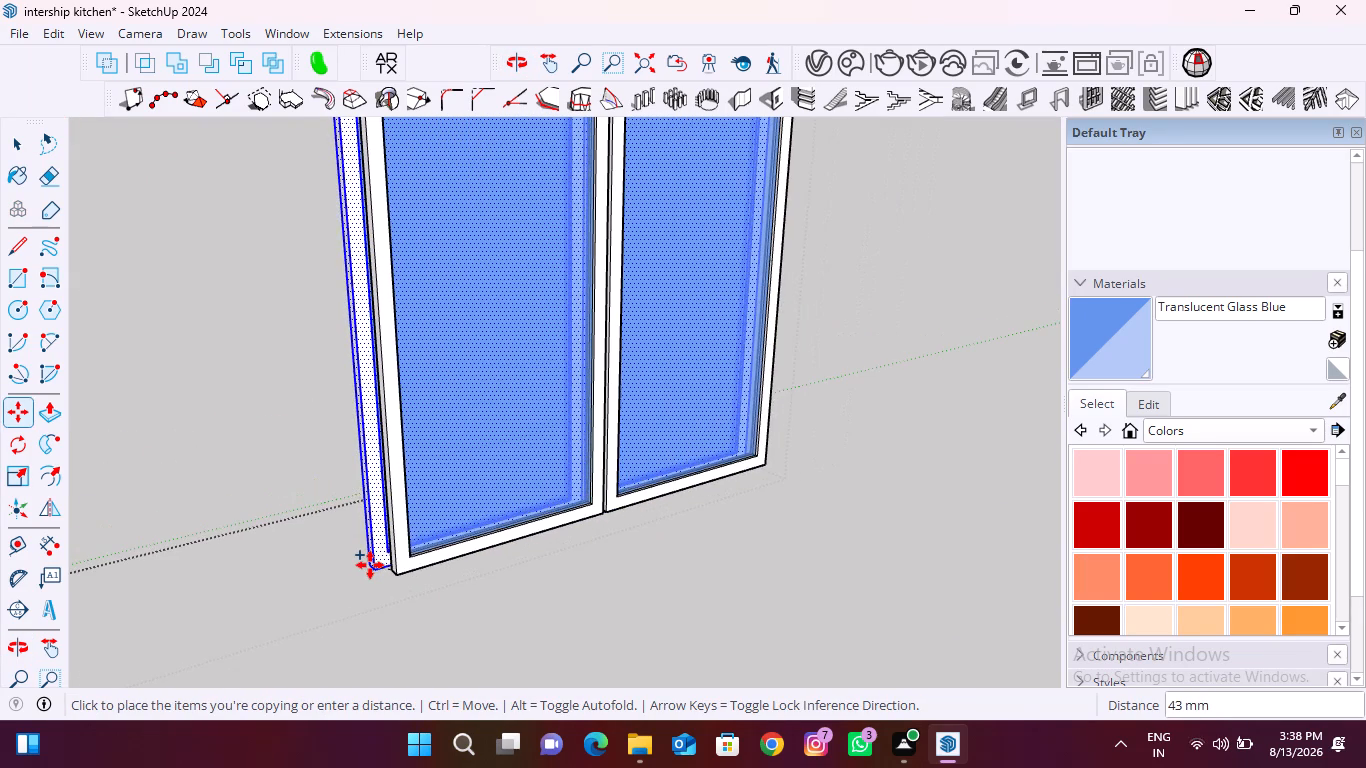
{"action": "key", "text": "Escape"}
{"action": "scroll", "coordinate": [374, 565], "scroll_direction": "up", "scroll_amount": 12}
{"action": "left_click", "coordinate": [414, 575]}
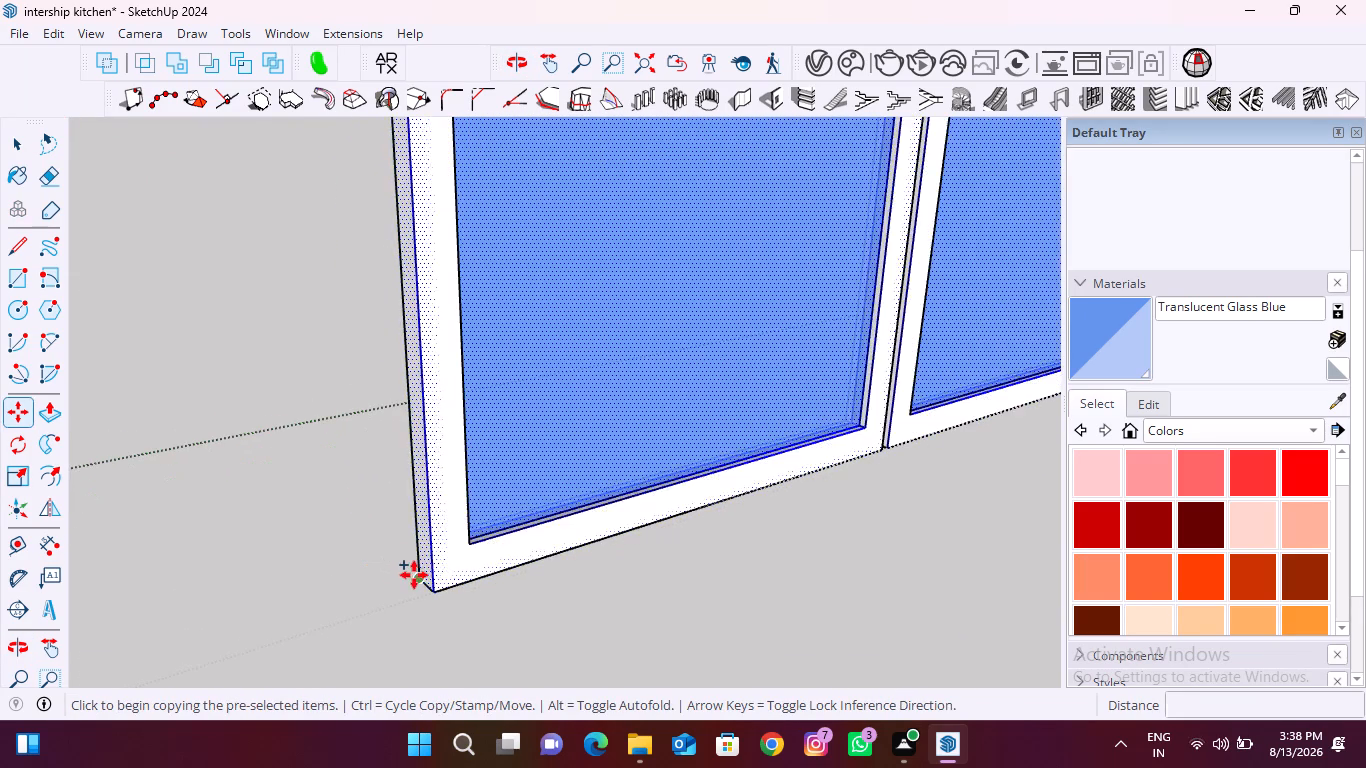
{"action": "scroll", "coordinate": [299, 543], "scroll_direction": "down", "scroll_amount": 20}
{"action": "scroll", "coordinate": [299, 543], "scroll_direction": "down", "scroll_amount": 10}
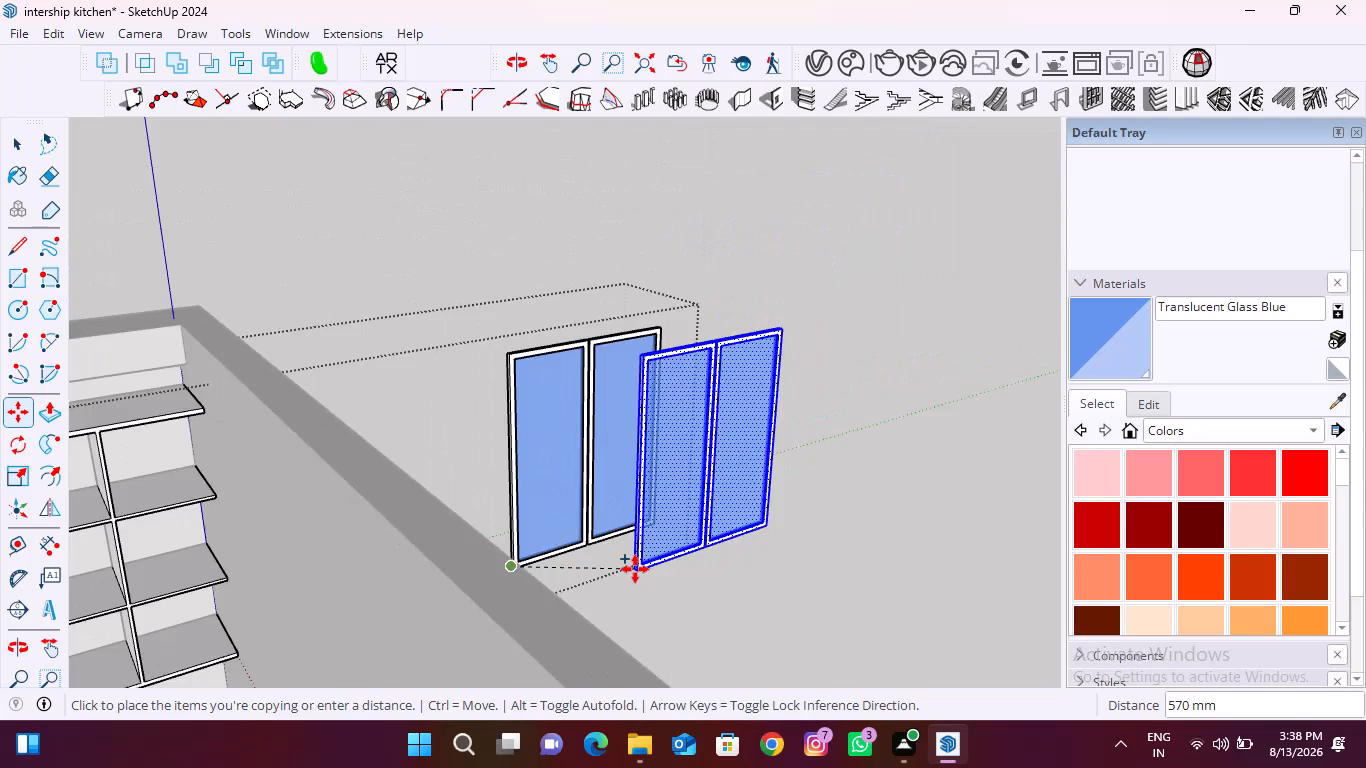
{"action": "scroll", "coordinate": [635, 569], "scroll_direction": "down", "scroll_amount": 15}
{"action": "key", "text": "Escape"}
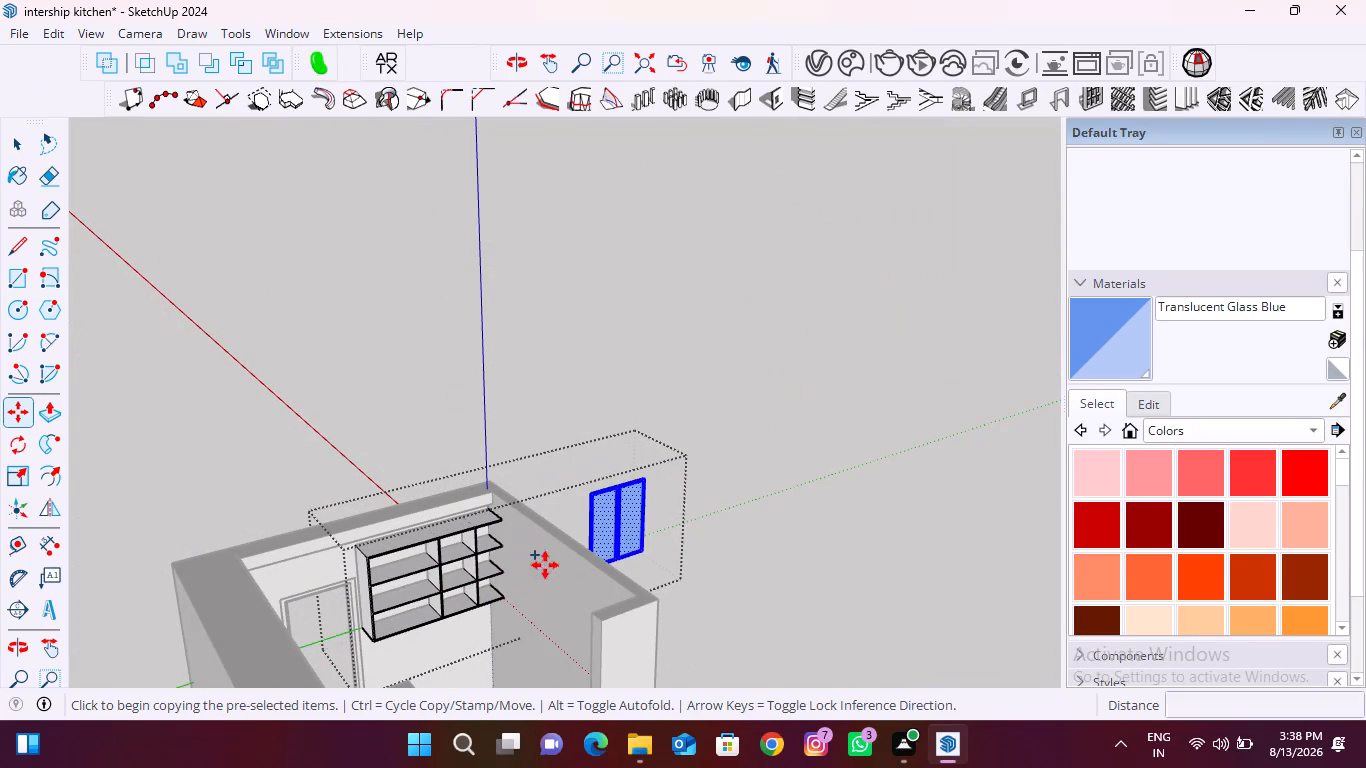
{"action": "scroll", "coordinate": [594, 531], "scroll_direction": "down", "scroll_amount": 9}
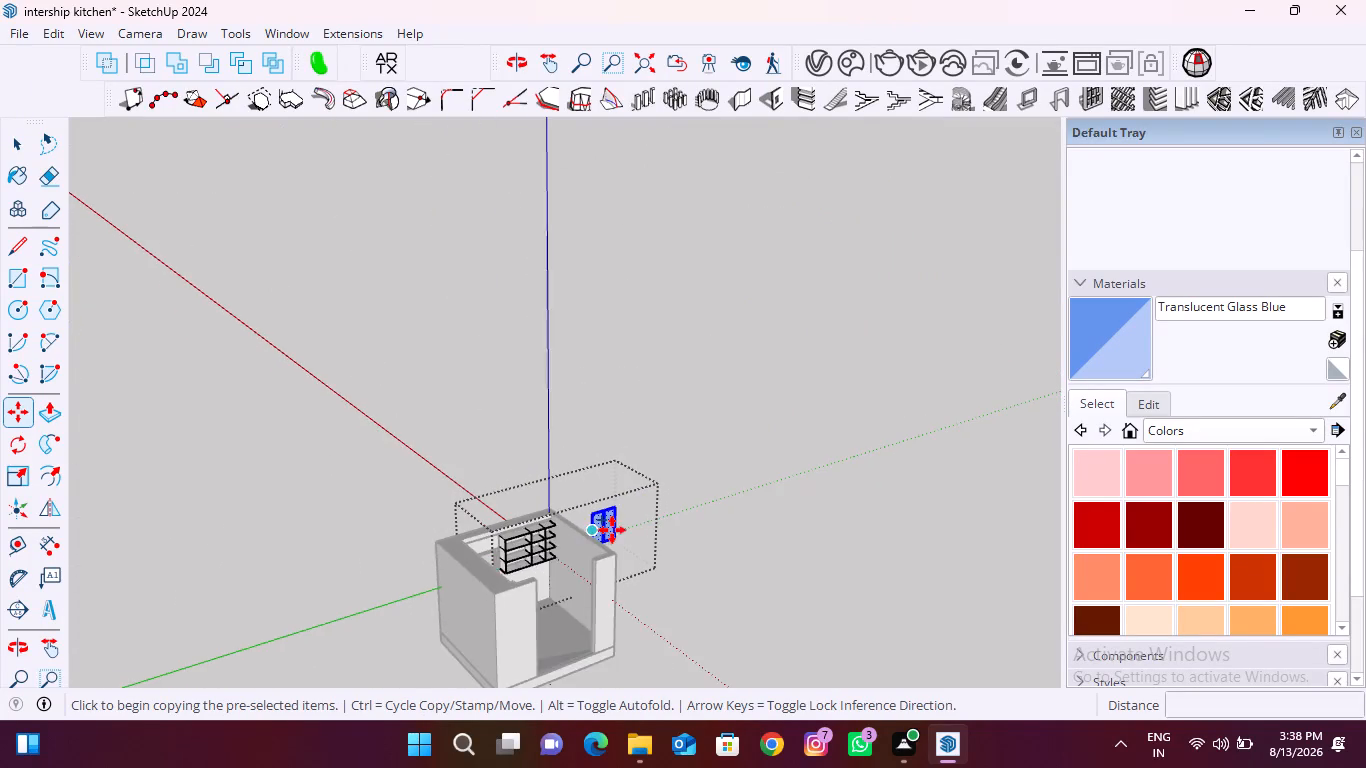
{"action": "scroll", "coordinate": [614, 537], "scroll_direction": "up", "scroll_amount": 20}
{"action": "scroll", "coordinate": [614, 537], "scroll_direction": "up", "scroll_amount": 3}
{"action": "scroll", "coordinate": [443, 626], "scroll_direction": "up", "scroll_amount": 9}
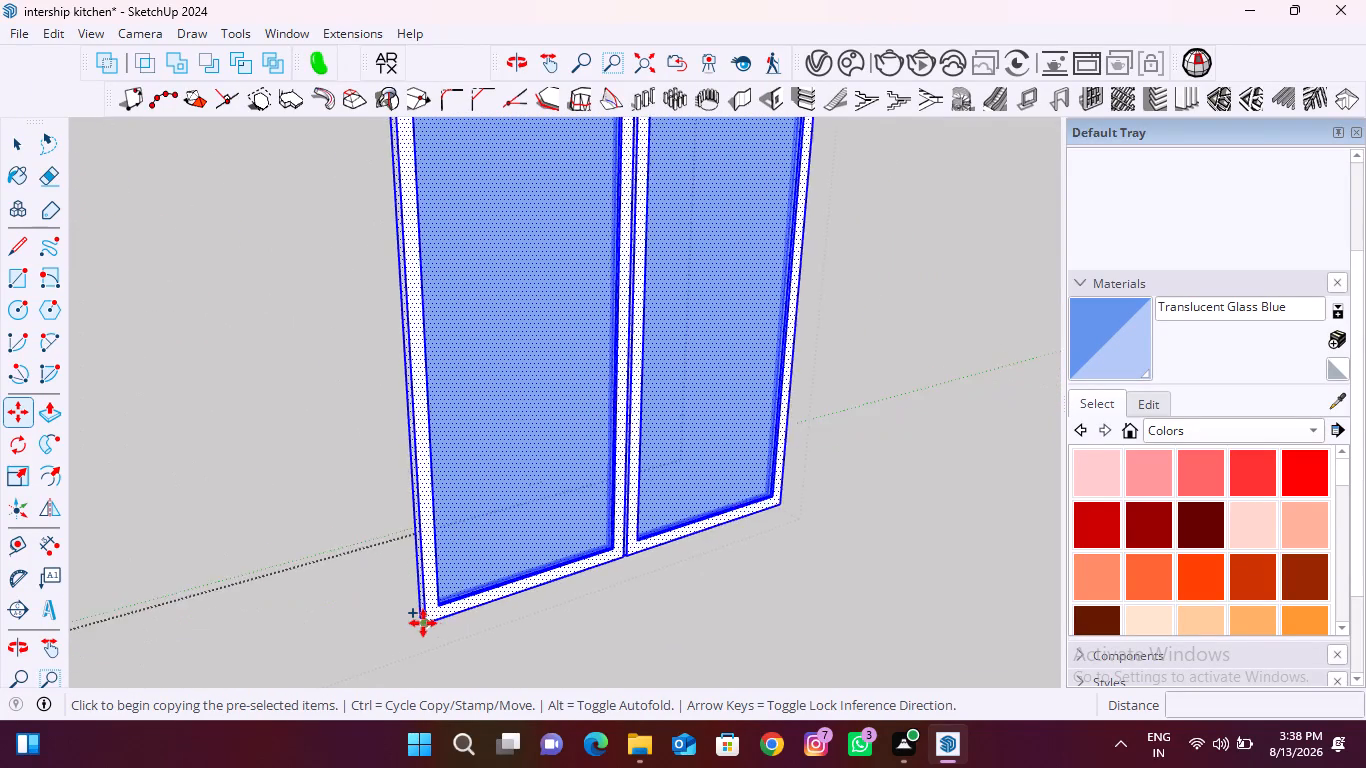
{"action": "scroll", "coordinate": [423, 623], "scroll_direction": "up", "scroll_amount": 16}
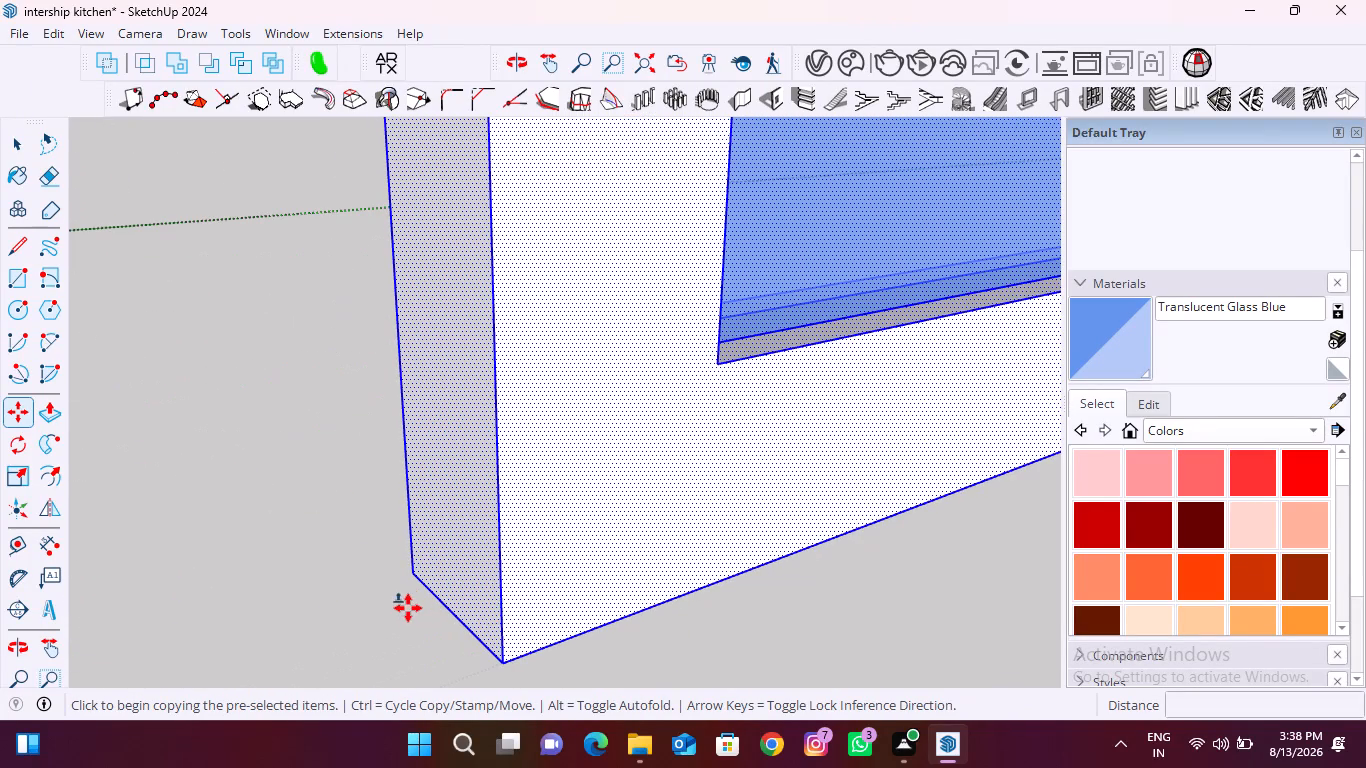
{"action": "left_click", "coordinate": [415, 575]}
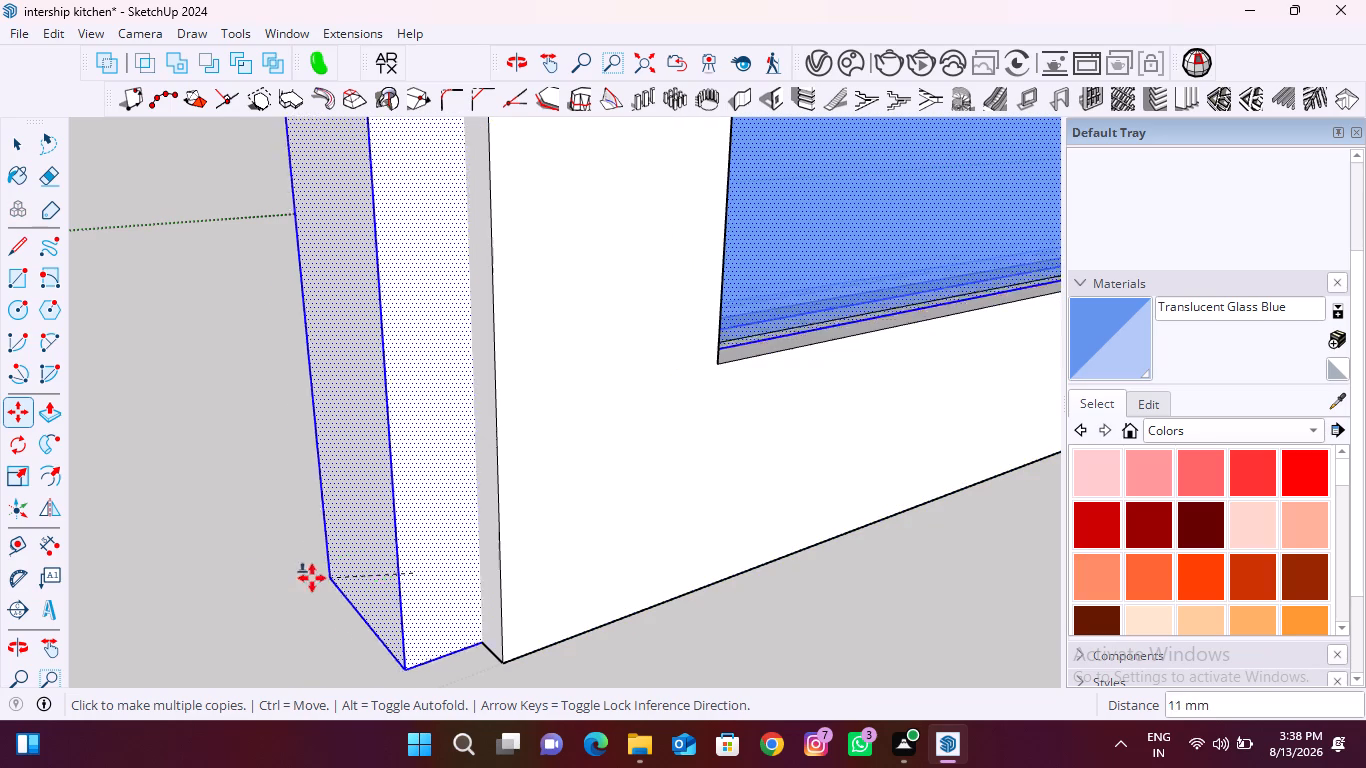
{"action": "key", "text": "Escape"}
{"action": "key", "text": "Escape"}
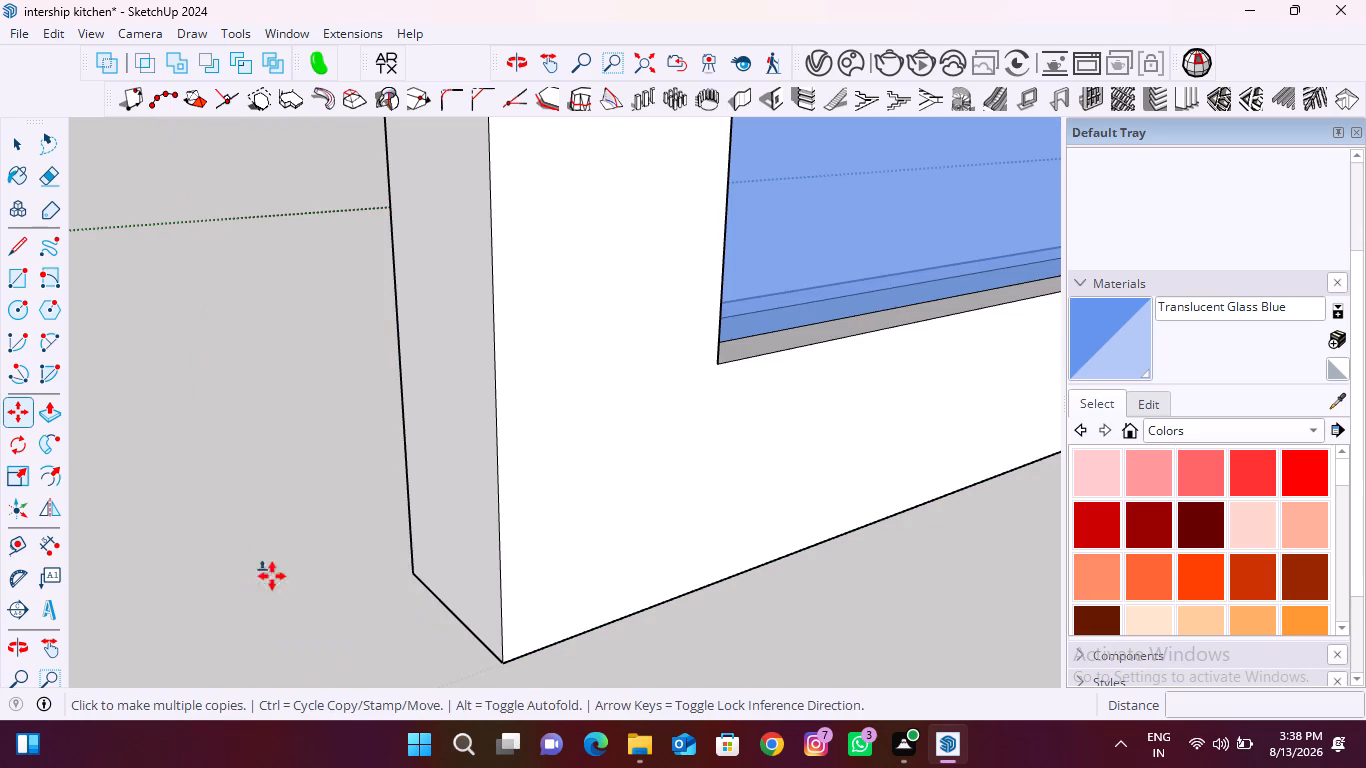
Move both glazed doors together by their lower outer corner about 2879 mm onto the shelf unit's lower front corner, and clear the selection.
{"action": "key", "text": "space"}
{"action": "triple_click", "coordinate": [460, 577]}
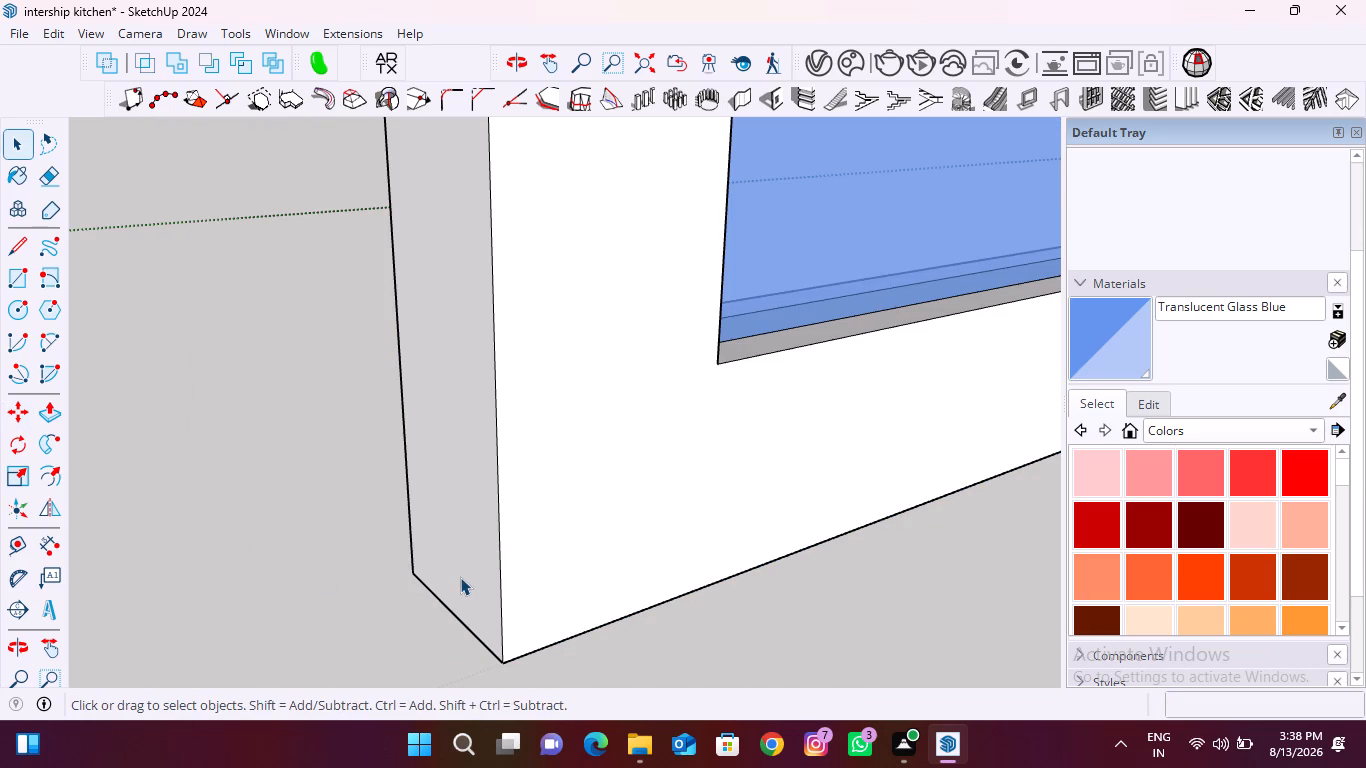
{"action": "left_click", "coordinate": [460, 577]}
{"action": "scroll", "coordinate": [326, 577], "scroll_direction": "down", "scroll_amount": 20}
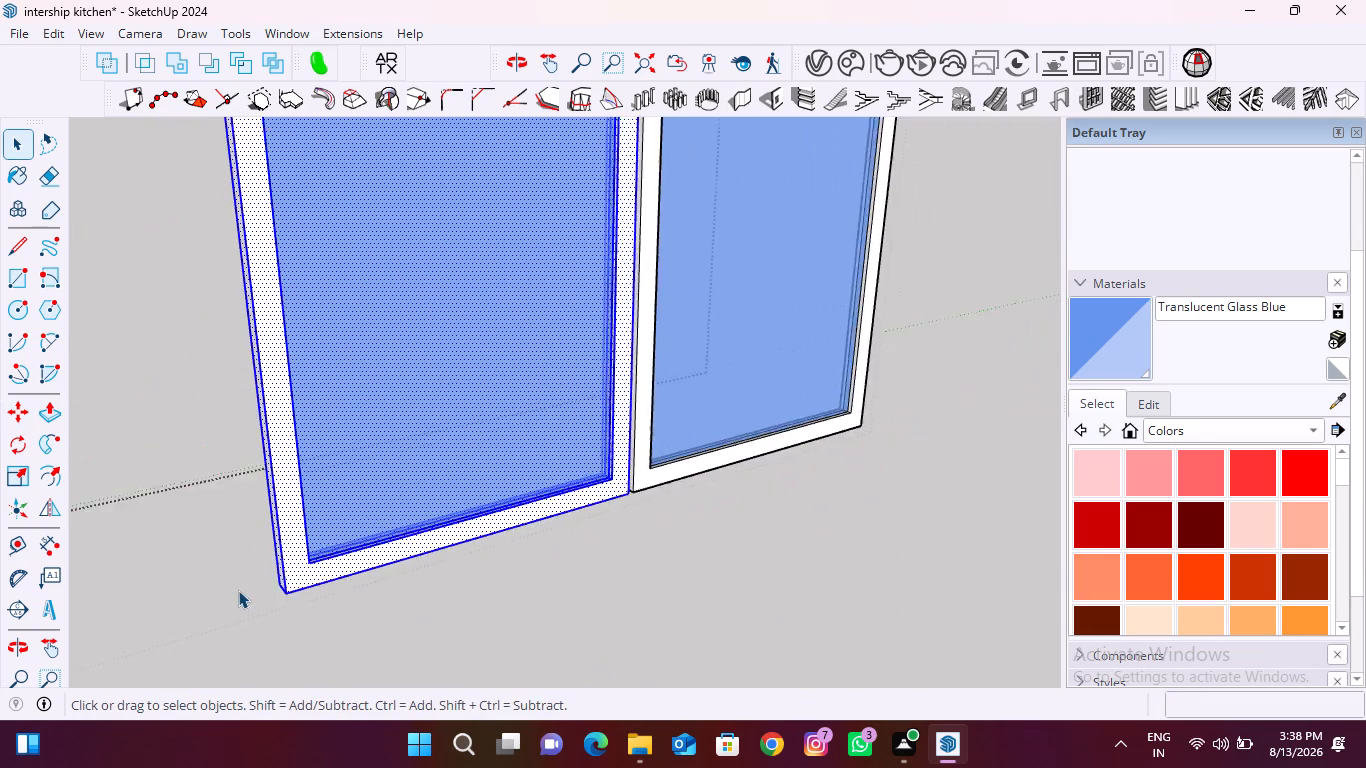
{"action": "scroll", "coordinate": [238, 590], "scroll_direction": "down", "scroll_amount": 2}
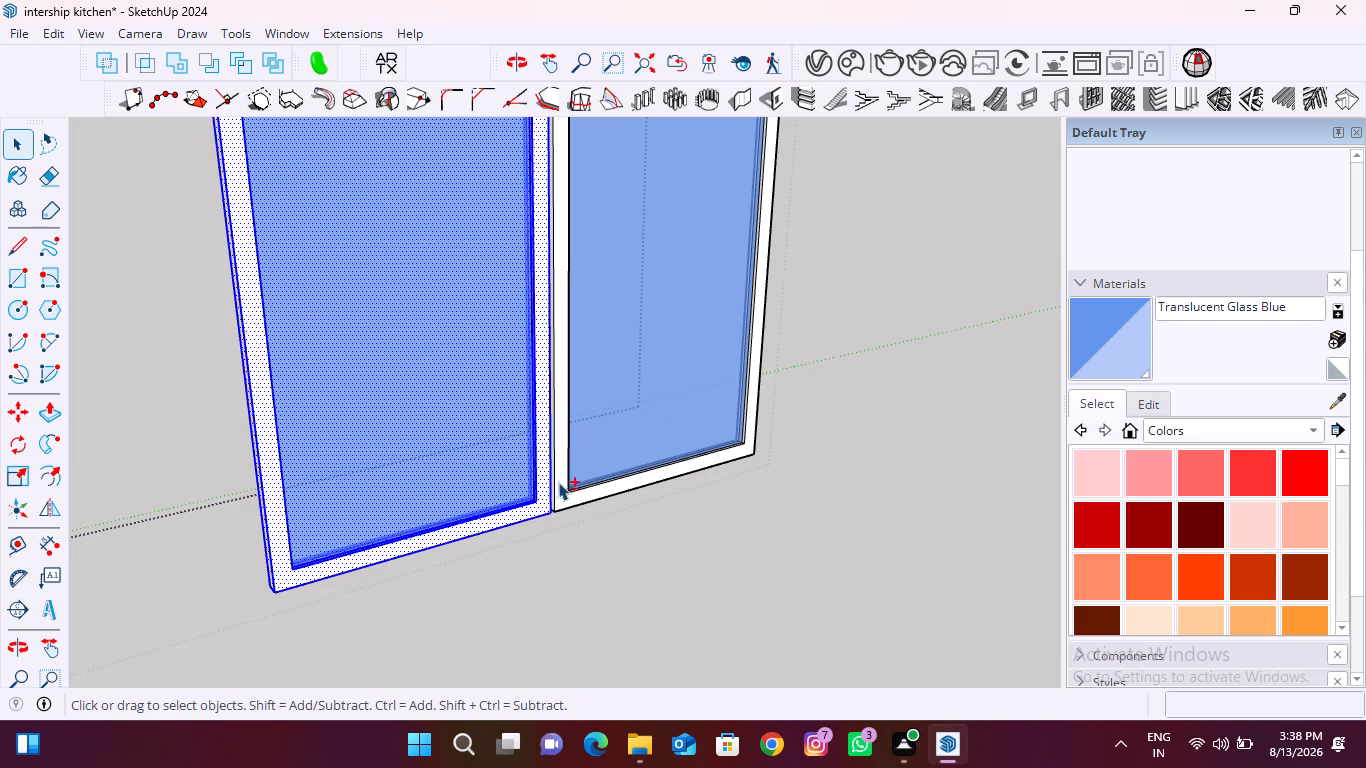
{"action": "triple_click", "coordinate": [559, 481], "text": "shift"}
{"action": "left_click", "coordinate": [559, 481], "text": "shift"}
{"action": "scroll", "coordinate": [577, 482], "scroll_direction": "down", "scroll_amount": 5}
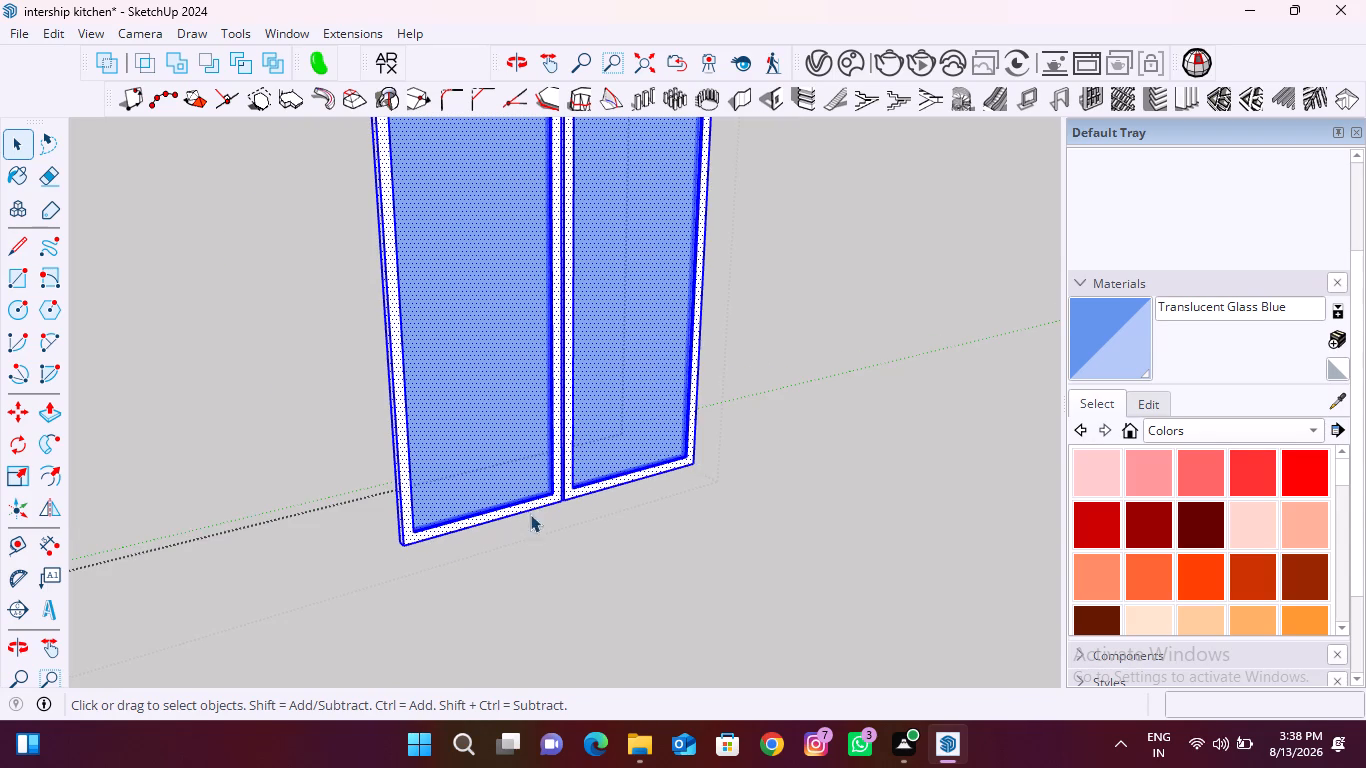
{"action": "key", "text": "m"}
{"action": "scroll", "coordinate": [406, 550], "scroll_direction": "up", "scroll_amount": 17}
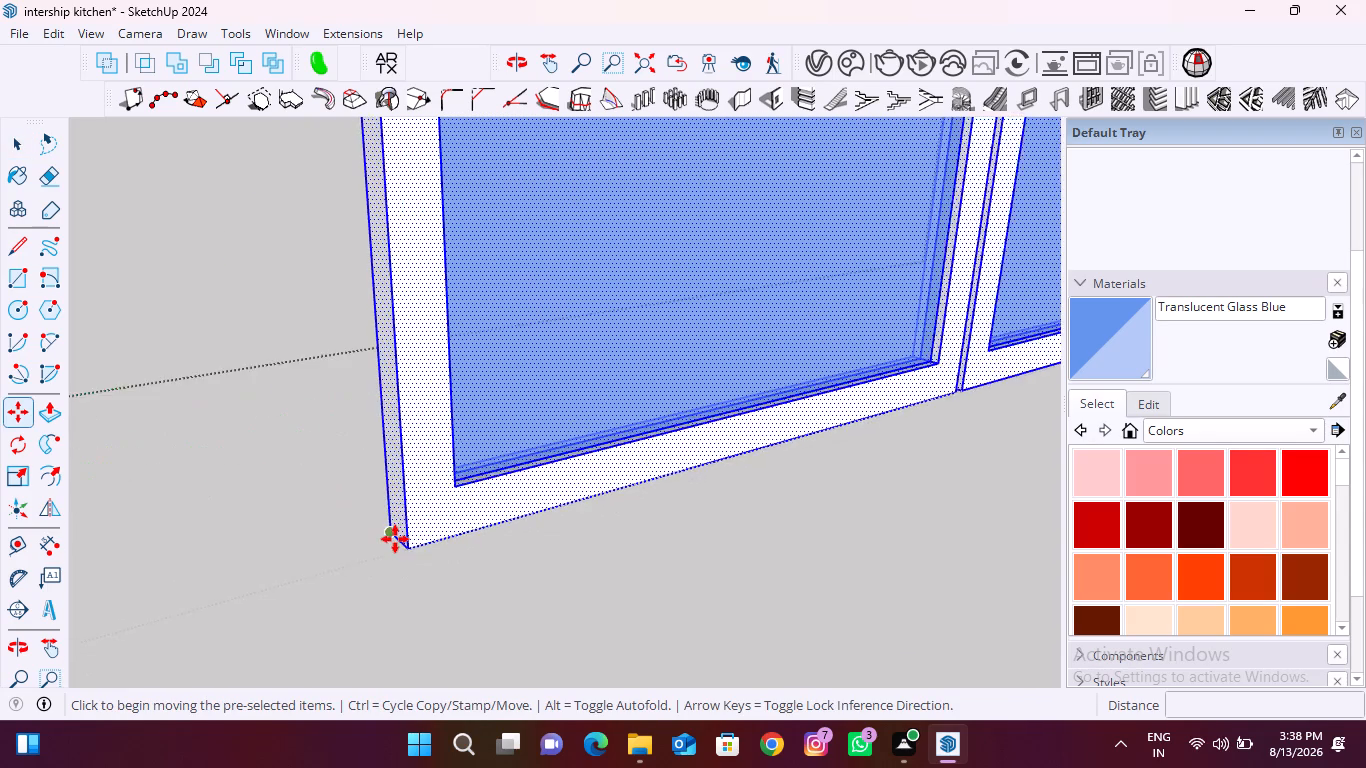
{"action": "scroll", "coordinate": [395, 539], "scroll_direction": "up", "scroll_amount": 8}
{"action": "left_click", "coordinate": [383, 529]}
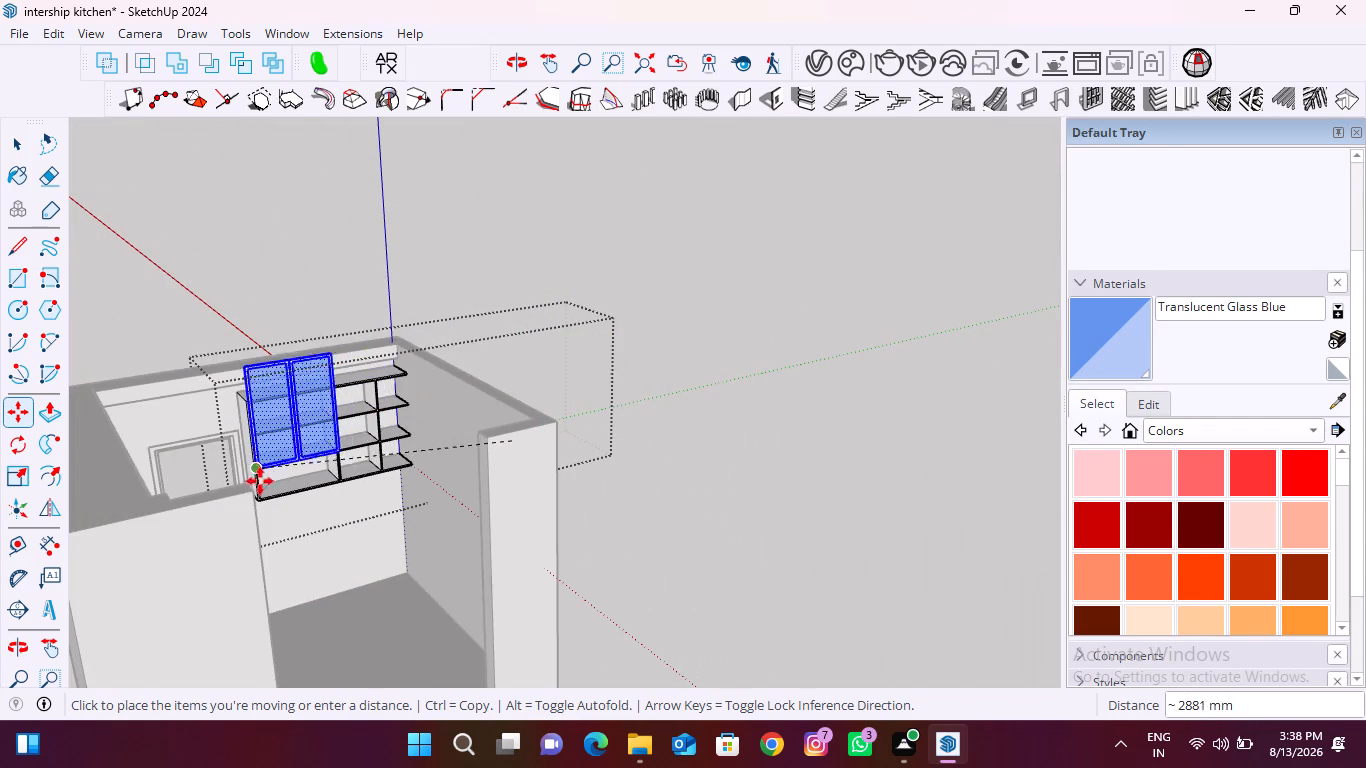
{"action": "scroll", "coordinate": [258, 484], "scroll_direction": "up", "scroll_amount": 20}
{"action": "scroll", "coordinate": [258, 484], "scroll_direction": "up", "scroll_amount": 6}
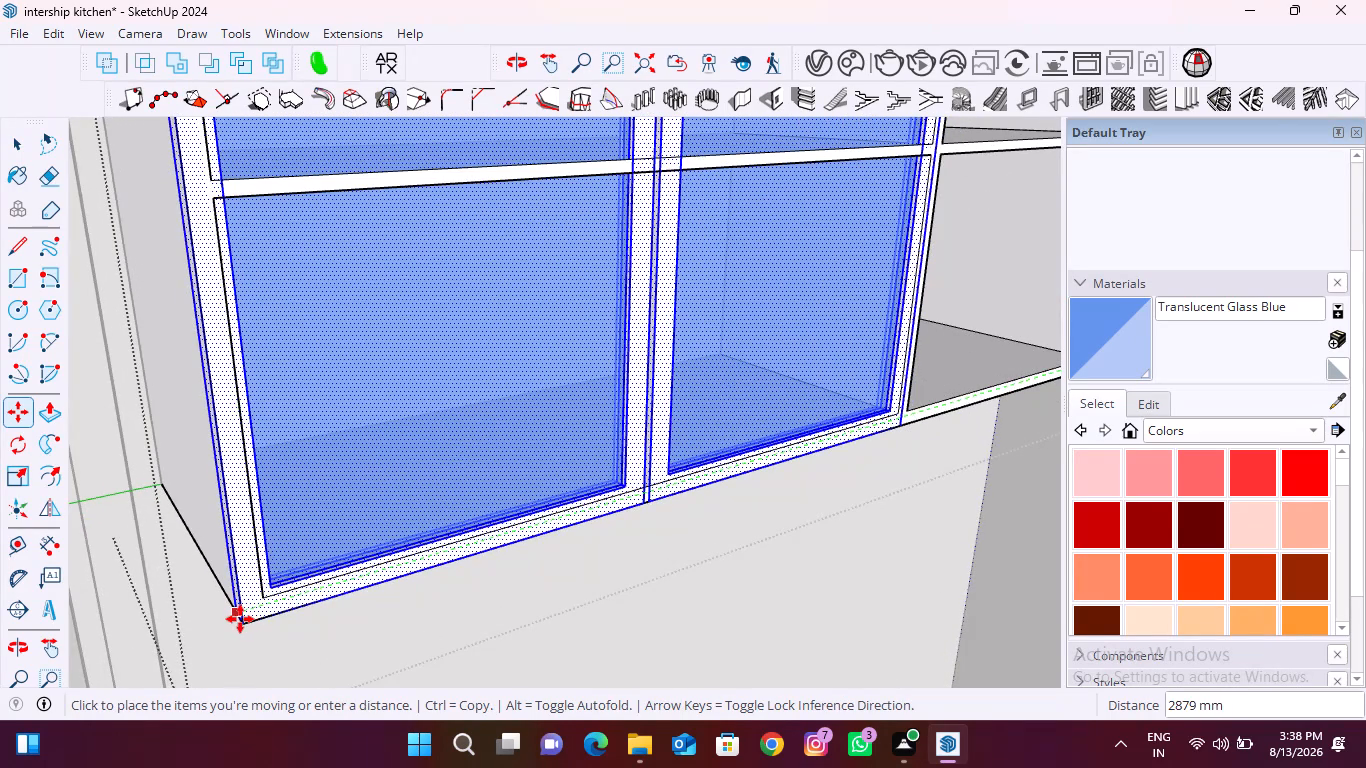
{"action": "left_click", "coordinate": [240, 619]}
{"action": "scroll", "coordinate": [228, 536], "scroll_direction": "down", "scroll_amount": 11}
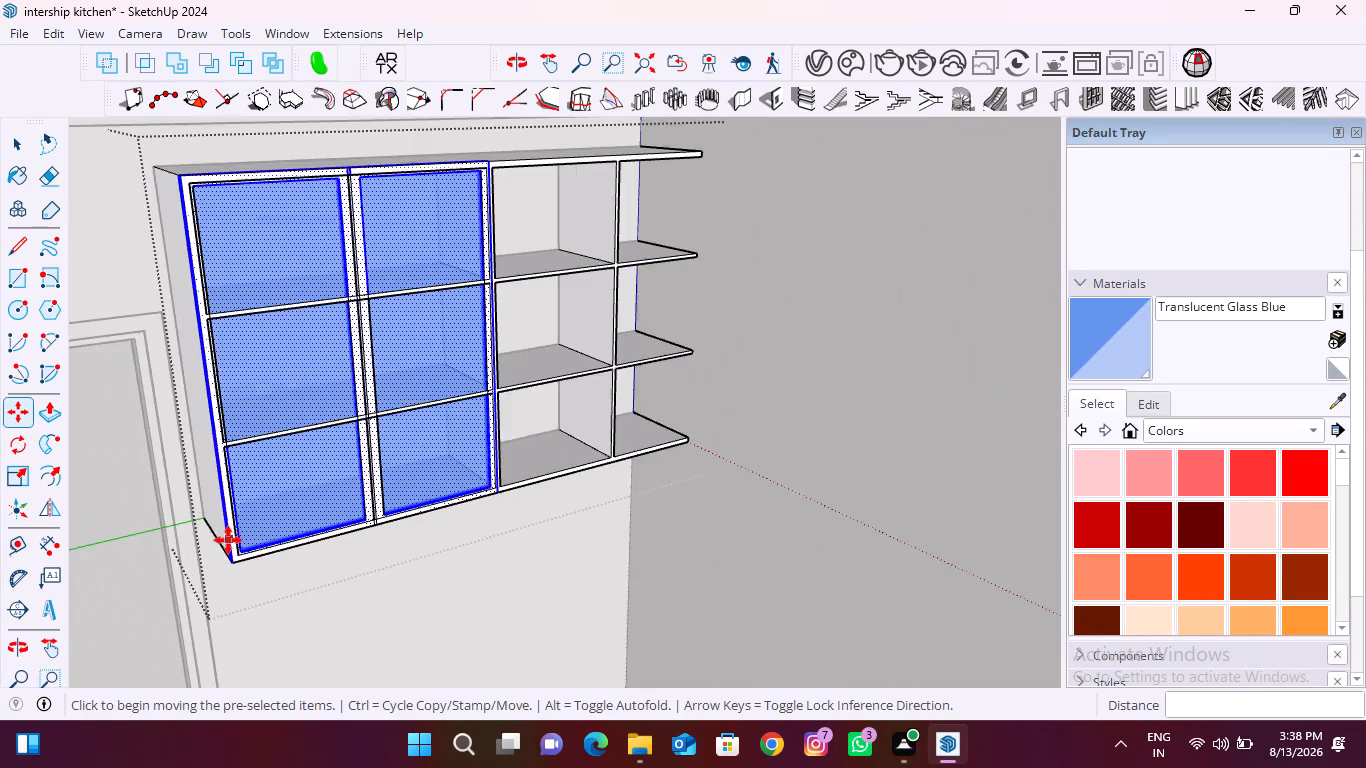
{"action": "scroll", "coordinate": [228, 540], "scroll_direction": "down", "scroll_amount": 9}
{"action": "key", "text": "space"}
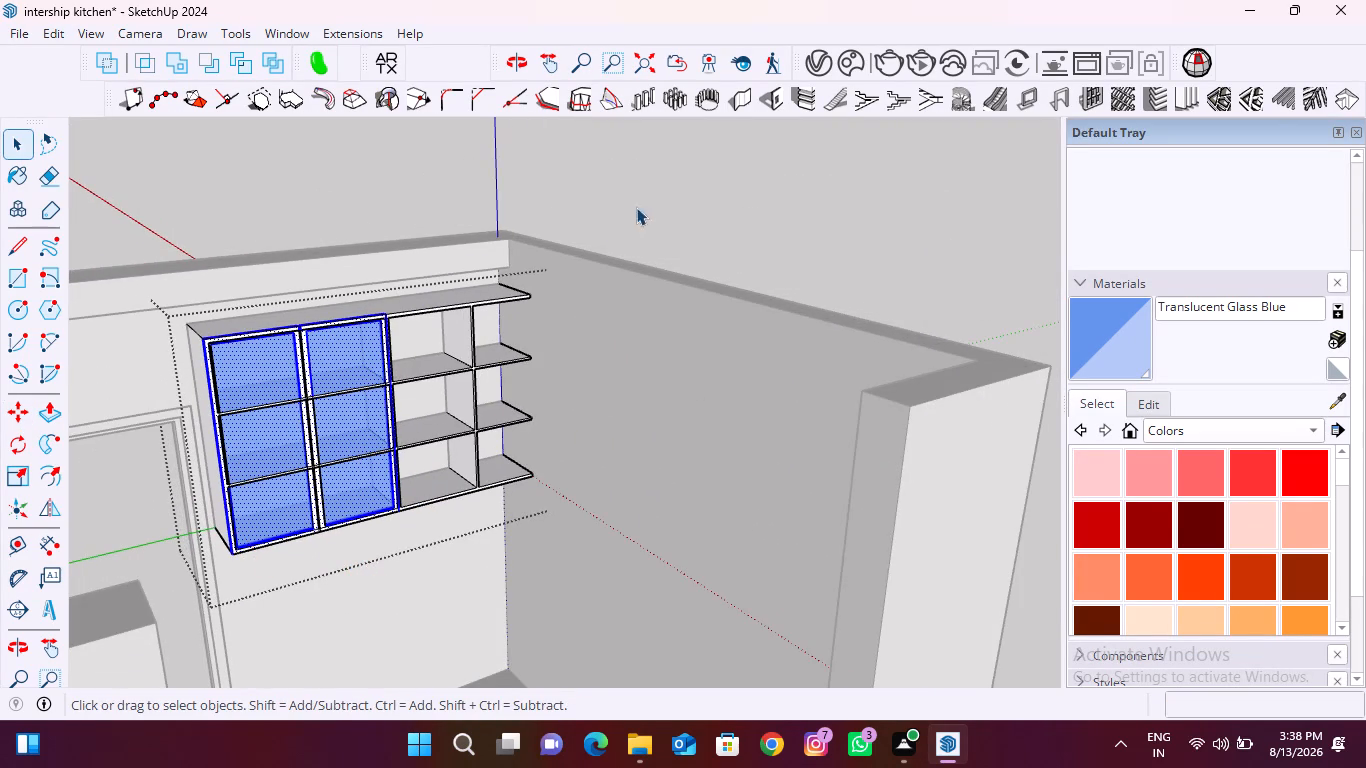
{"action": "left_click", "coordinate": [666, 192]}
Examine how the two glazed doors sit against the shelf unit's front edges and the divider beside the open shelves.
{"action": "middle_click_drag", "start_coordinate": [404, 383], "coordinate": [299, 383]}
{"action": "scroll", "coordinate": [376, 306], "scroll_direction": "up", "scroll_amount": 10}
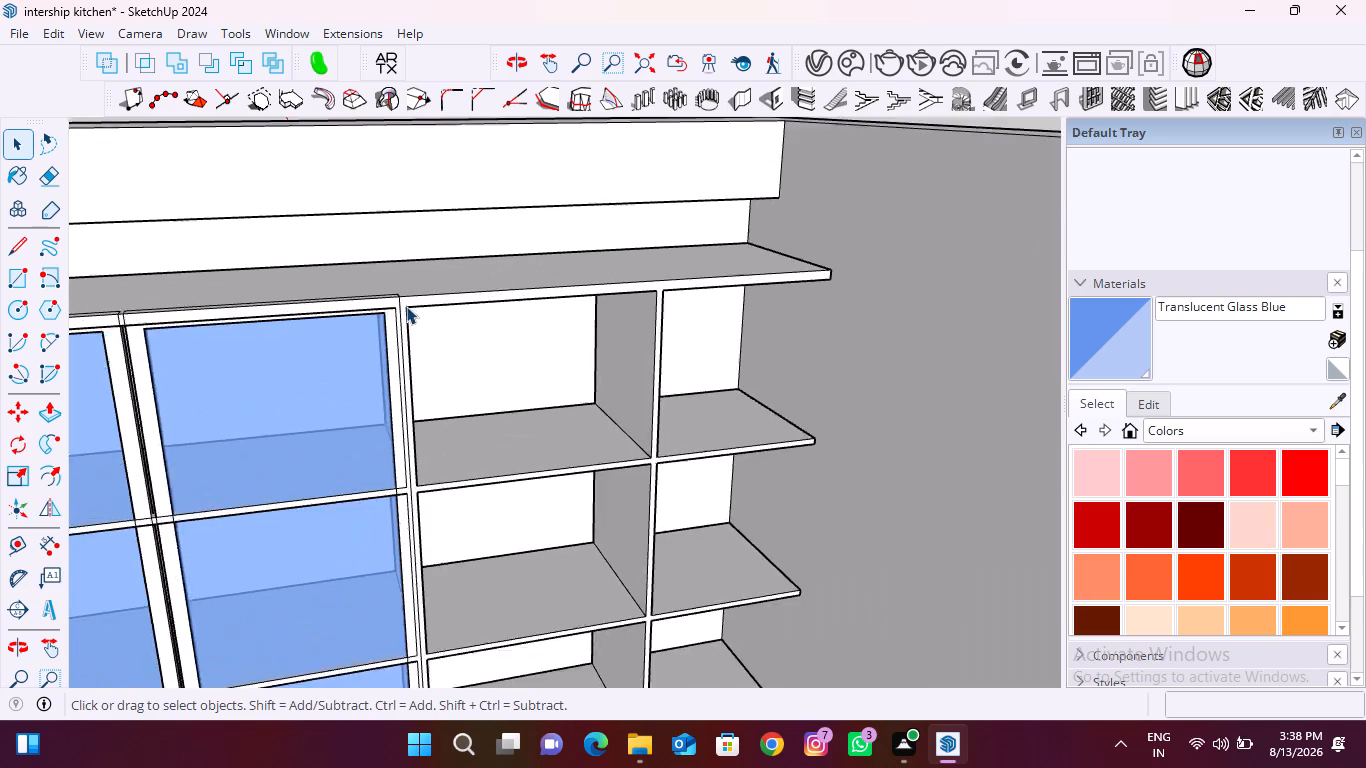
{"action": "scroll", "coordinate": [406, 306], "scroll_direction": "up", "scroll_amount": 9}
{"action": "middle_click_drag", "start_coordinate": [405, 338], "coordinate": [305, 340]}
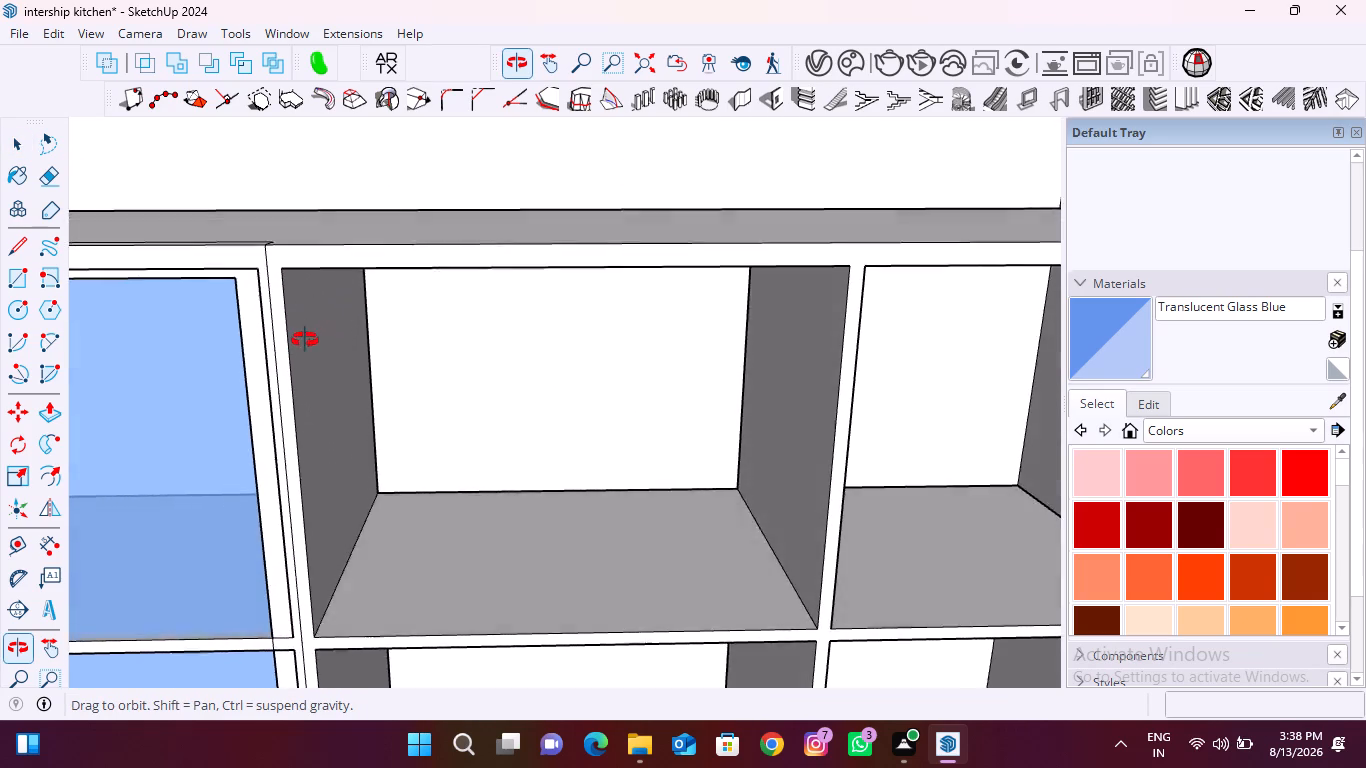
{"action": "middle_click_drag", "start_coordinate": [305, 340], "coordinate": [621, 299]}
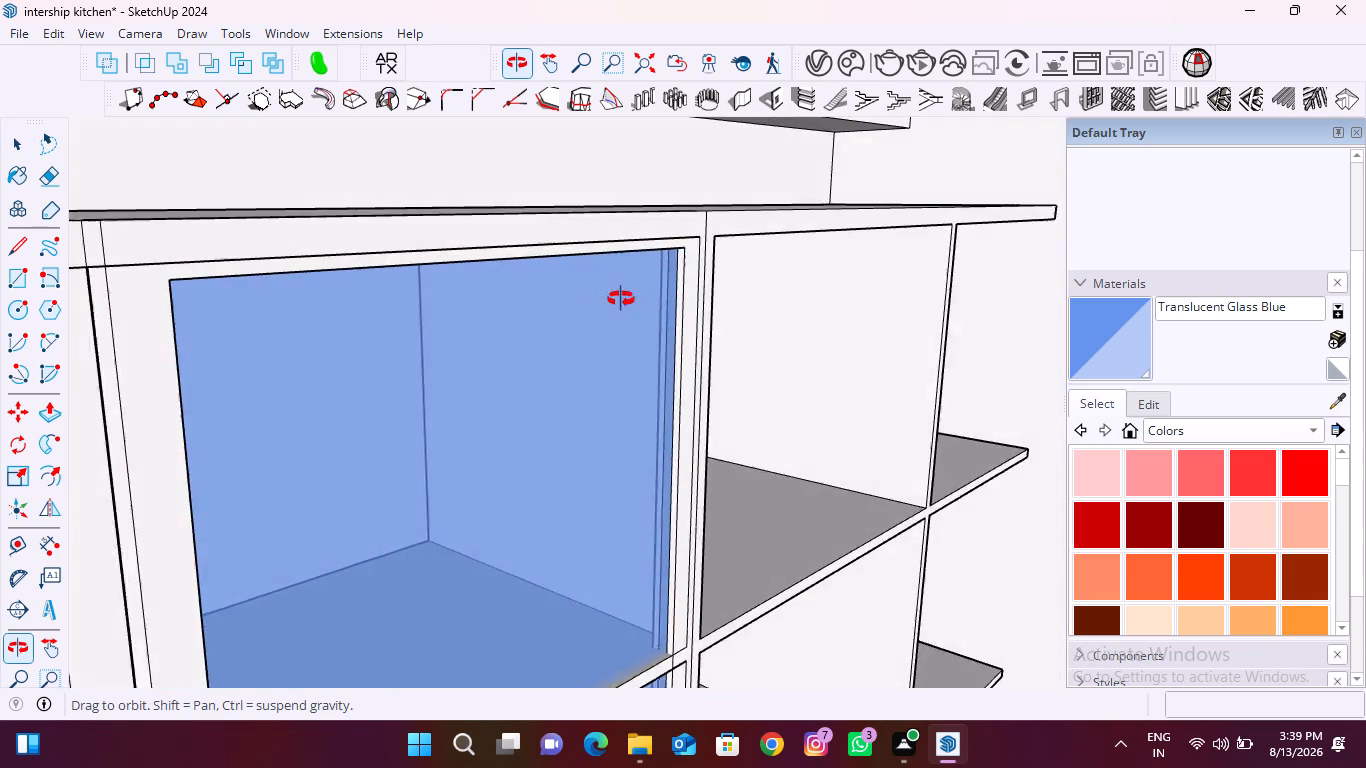
{"action": "middle_click_drag", "start_coordinate": [621, 299], "coordinate": [751, 291]}
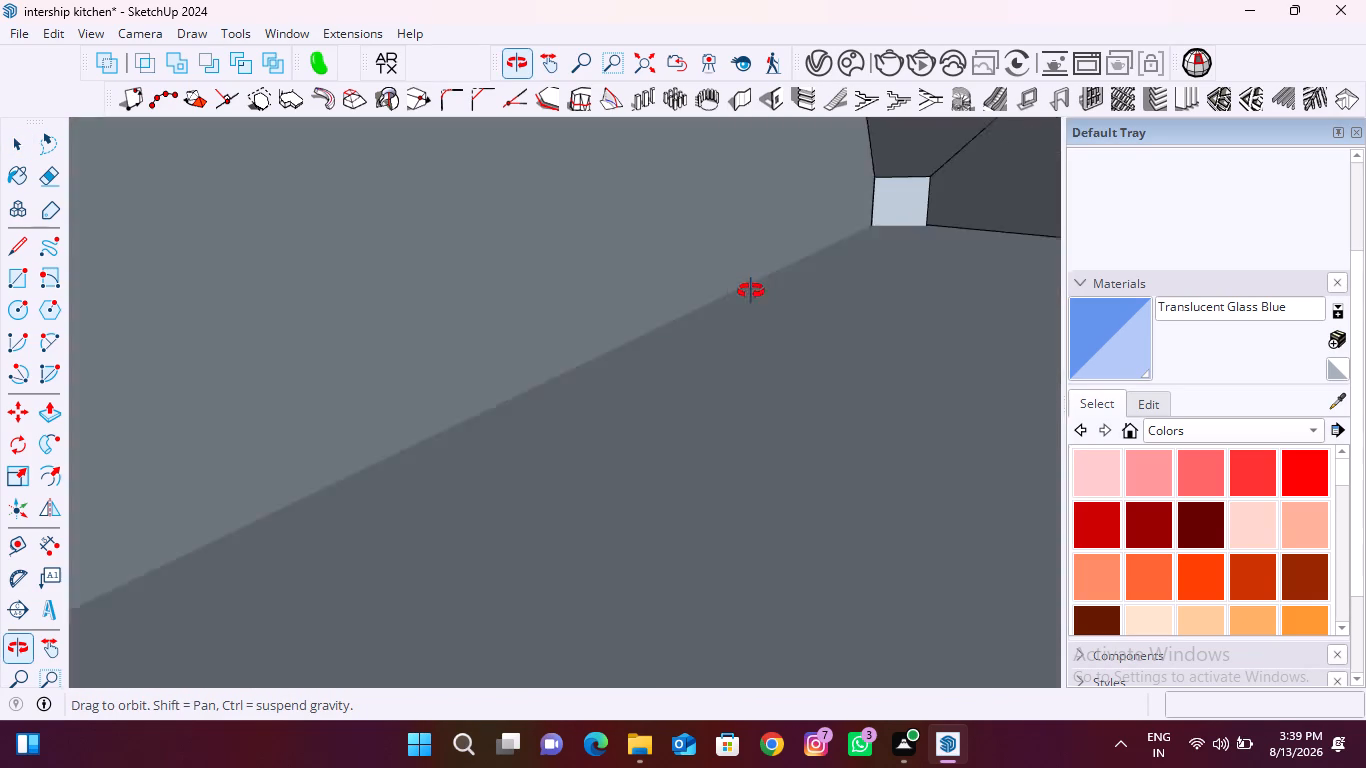
{"action": "middle_click_drag", "start_coordinate": [751, 291], "coordinate": [624, 291]}
{"action": "scroll", "coordinate": [660, 276], "scroll_direction": "down", "scroll_amount": 12}
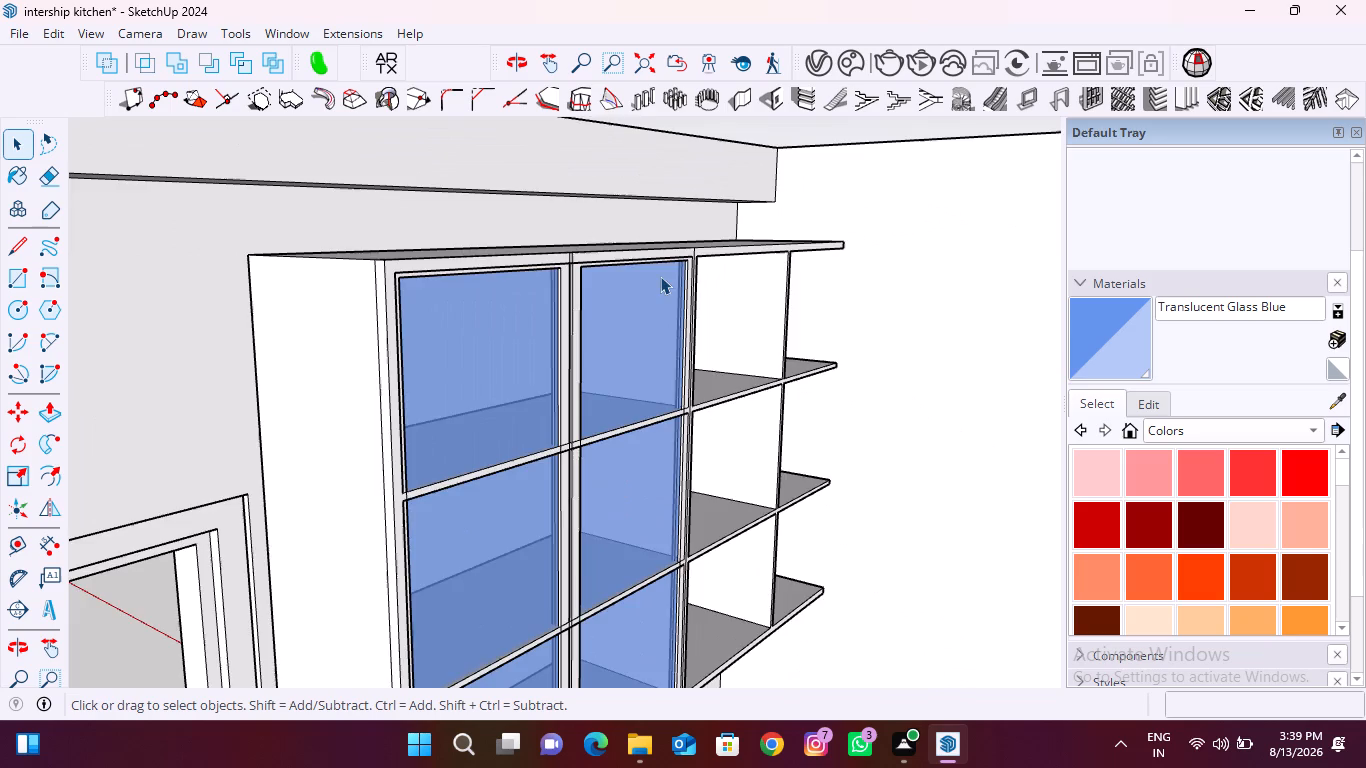
Examine how the placed glazed doors line up with the shelf unit's front edges, lower corner and top.
{"action": "scroll", "coordinate": [660, 276], "scroll_direction": "down", "scroll_amount": 4}
{"action": "left_click", "coordinate": [647, 50]}
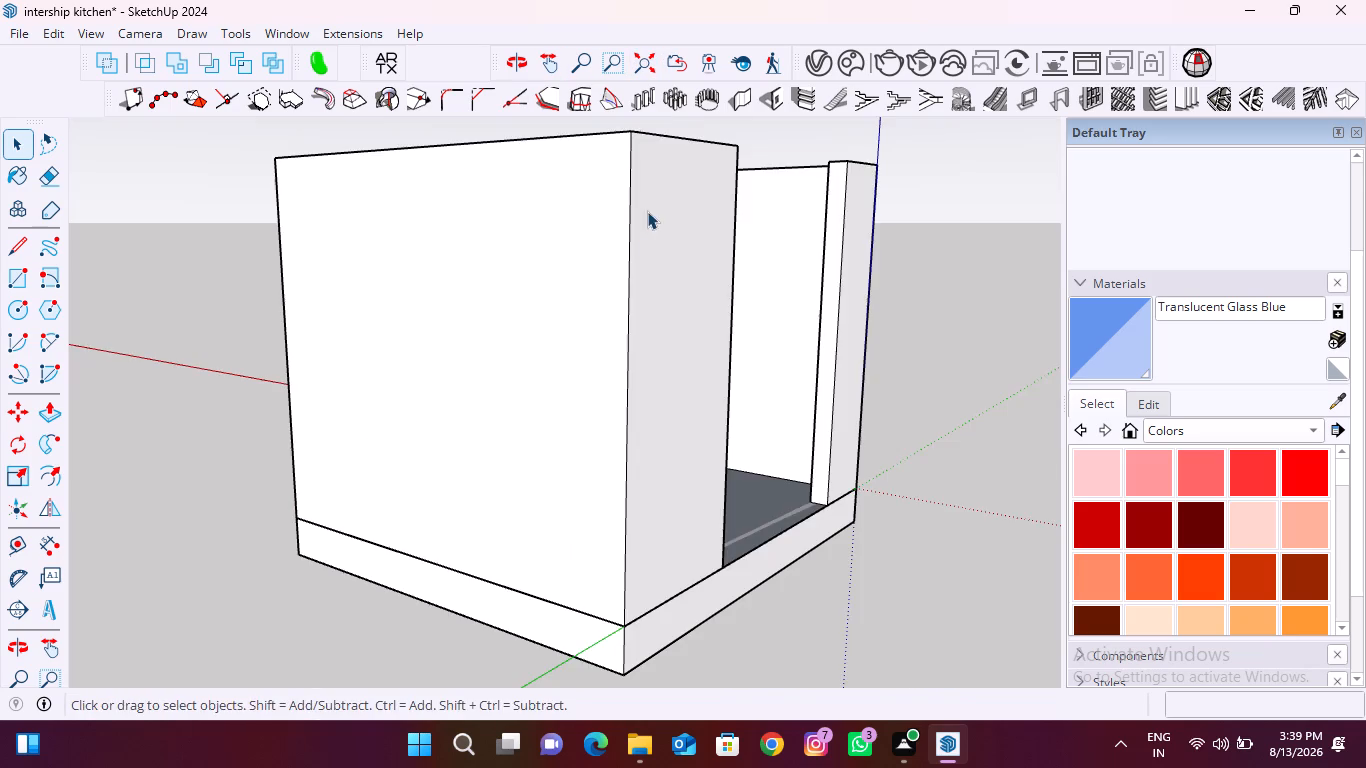
{"action": "middle_click_drag", "start_coordinate": [671, 237], "coordinate": [372, 314]}
{"action": "scroll", "coordinate": [755, 146], "scroll_direction": "up", "scroll_amount": 14}
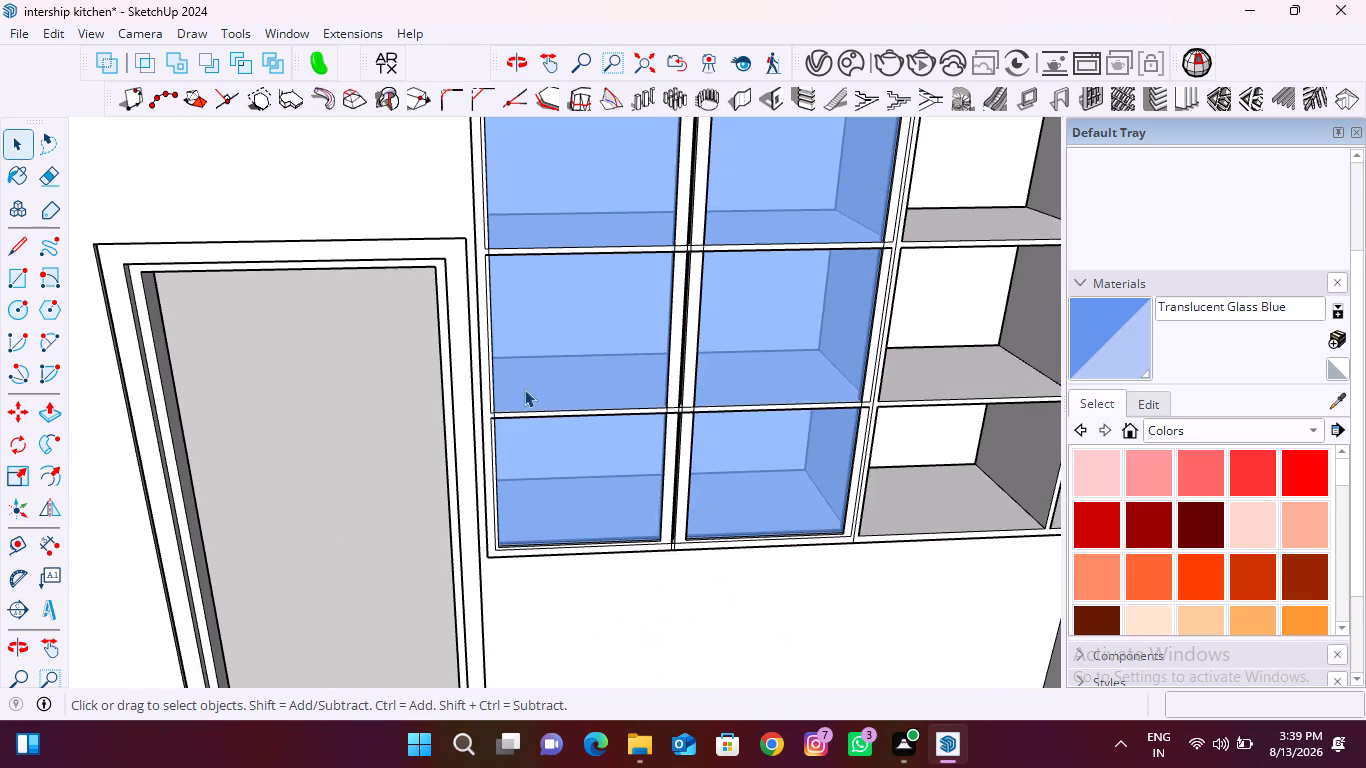
{"action": "middle_click_drag", "start_coordinate": [524, 389], "coordinate": [718, 385]}
{"action": "scroll", "coordinate": [572, 529], "scroll_direction": "up", "scroll_amount": 9}
{"action": "middle_click_drag", "start_coordinate": [568, 556], "coordinate": [582, 571]}
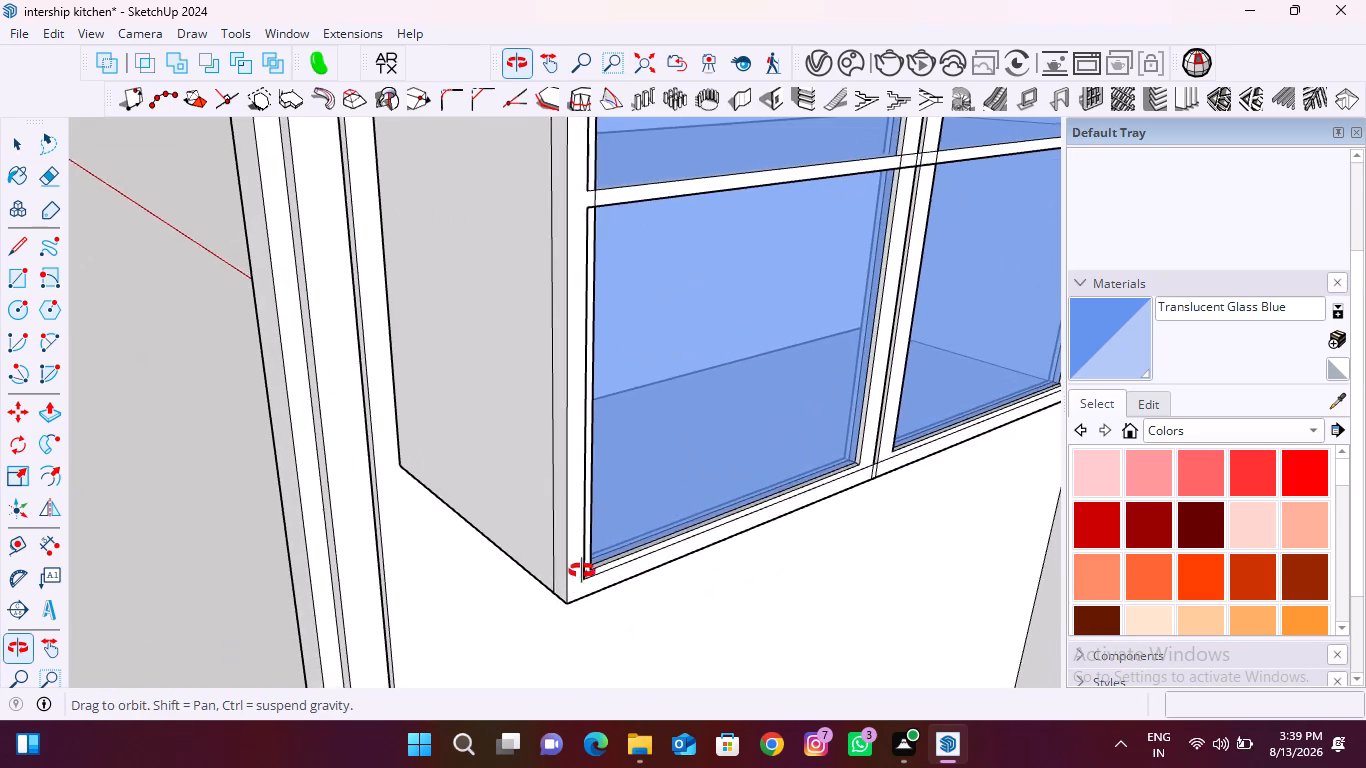
{"action": "middle_click_drag", "start_coordinate": [582, 571], "coordinate": [643, 676]}
{"action": "scroll", "coordinate": [585, 561], "scroll_direction": "down", "scroll_amount": 10}
{"action": "middle_click_drag", "start_coordinate": [644, 288], "coordinate": [593, 363]}
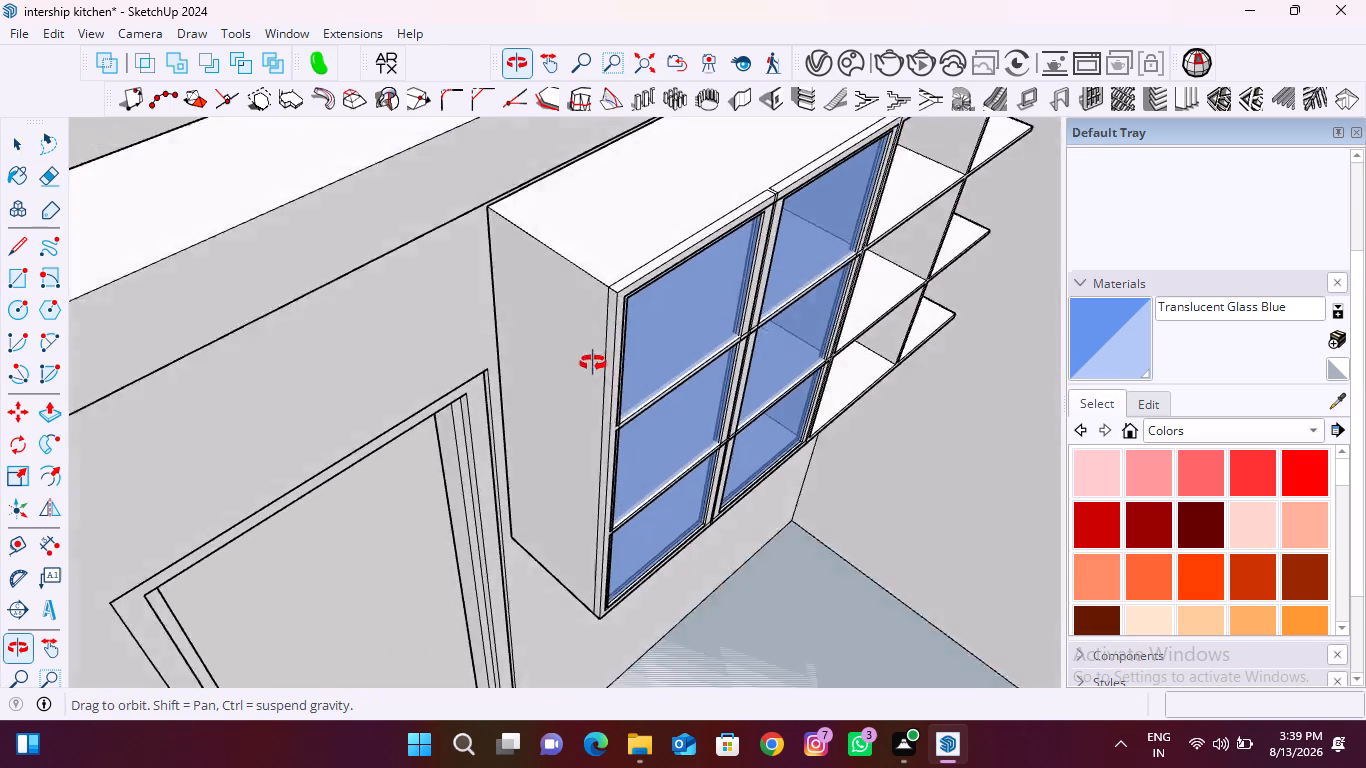
{"action": "middle_click_drag", "start_coordinate": [593, 363], "coordinate": [408, 389]}
{"action": "middle_click_drag", "start_coordinate": [719, 355], "coordinate": [484, 251]}
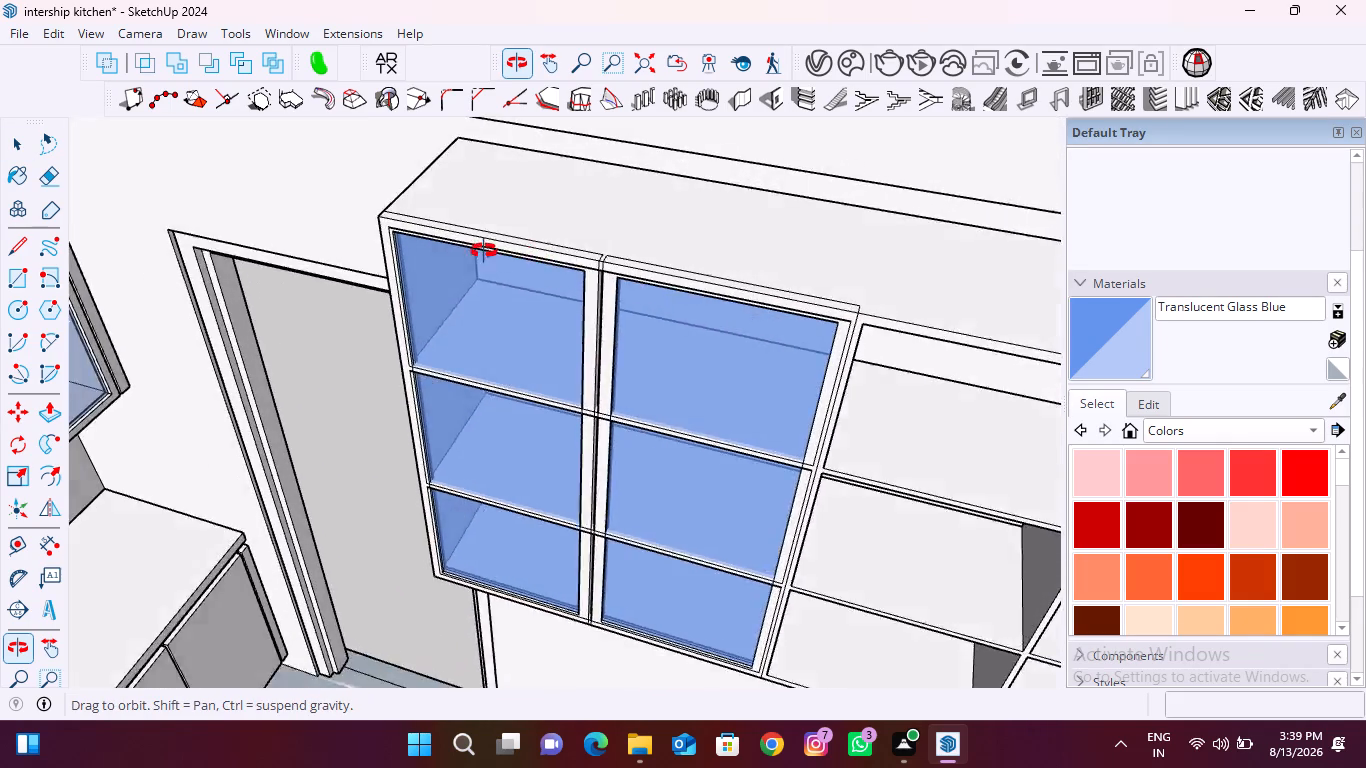
{"action": "middle_click_drag", "start_coordinate": [484, 251], "coordinate": [442, 246]}
{"action": "middle_click_drag", "start_coordinate": [784, 314], "coordinate": [609, 316]}
Undo the move that placed the two glazed doors on the shelf unit.
{"action": "key", "text": "ctrl+z"}
{"action": "key", "text": "ctrl+z"}
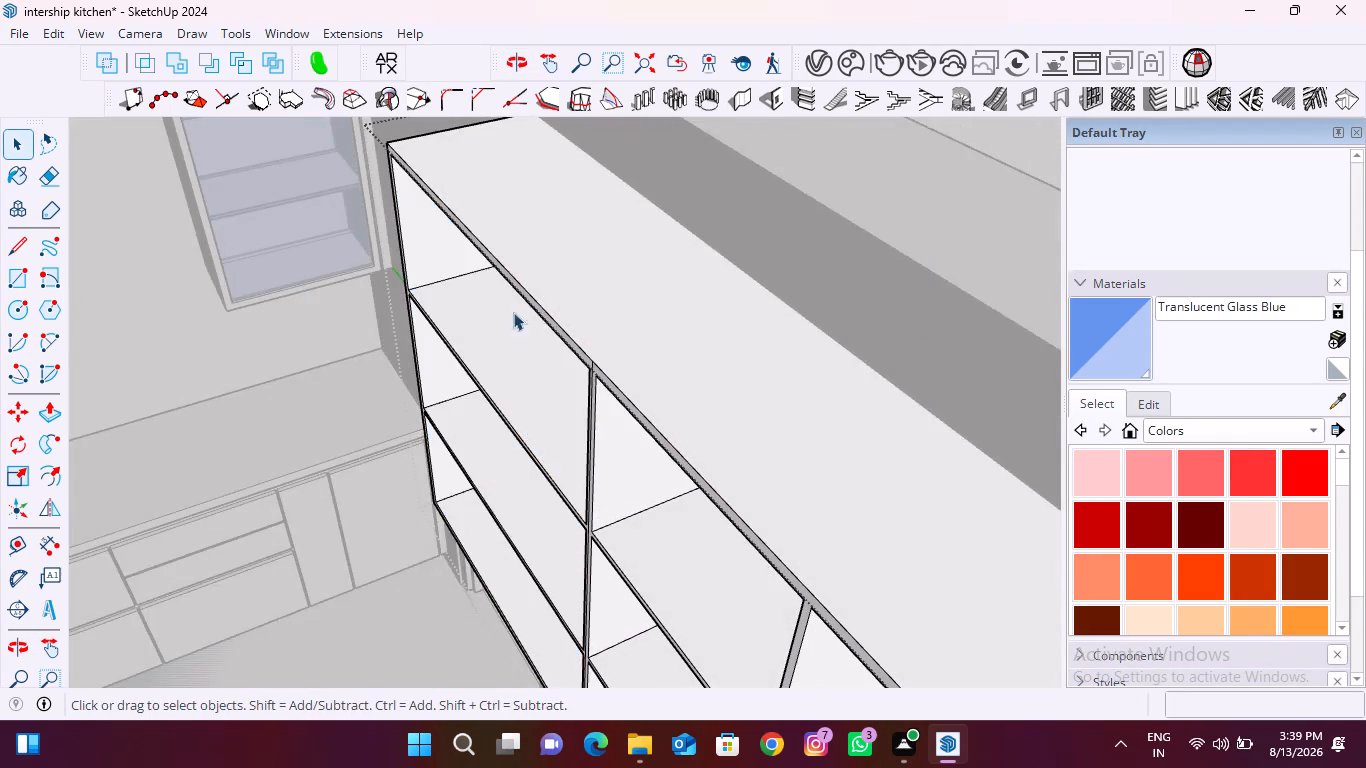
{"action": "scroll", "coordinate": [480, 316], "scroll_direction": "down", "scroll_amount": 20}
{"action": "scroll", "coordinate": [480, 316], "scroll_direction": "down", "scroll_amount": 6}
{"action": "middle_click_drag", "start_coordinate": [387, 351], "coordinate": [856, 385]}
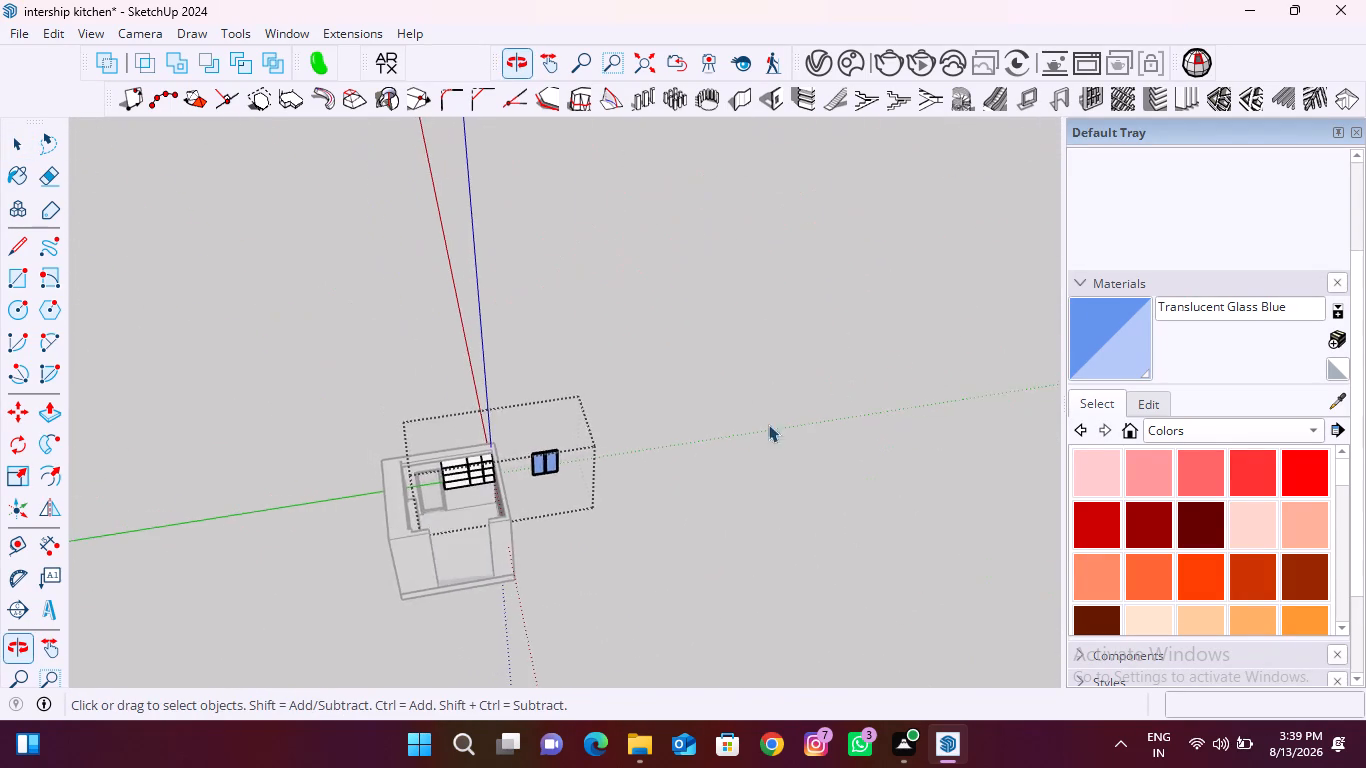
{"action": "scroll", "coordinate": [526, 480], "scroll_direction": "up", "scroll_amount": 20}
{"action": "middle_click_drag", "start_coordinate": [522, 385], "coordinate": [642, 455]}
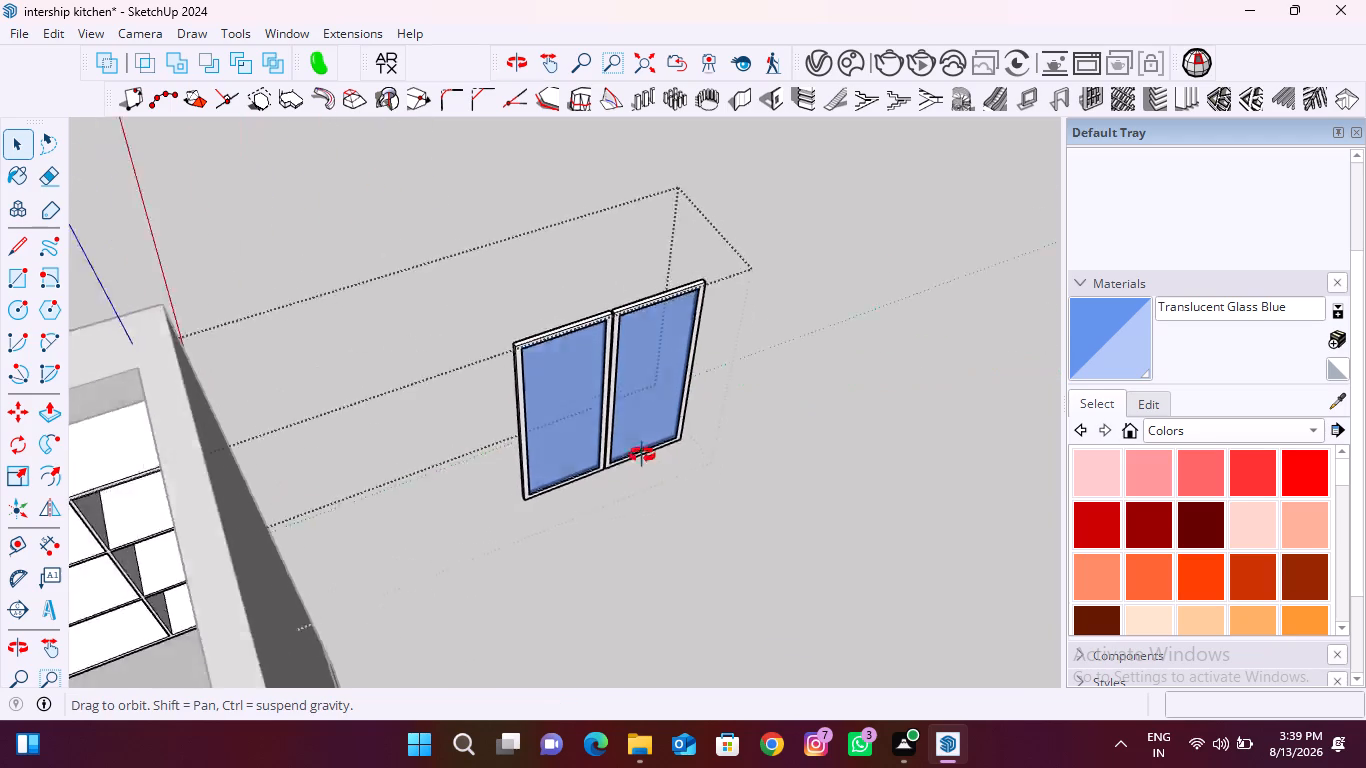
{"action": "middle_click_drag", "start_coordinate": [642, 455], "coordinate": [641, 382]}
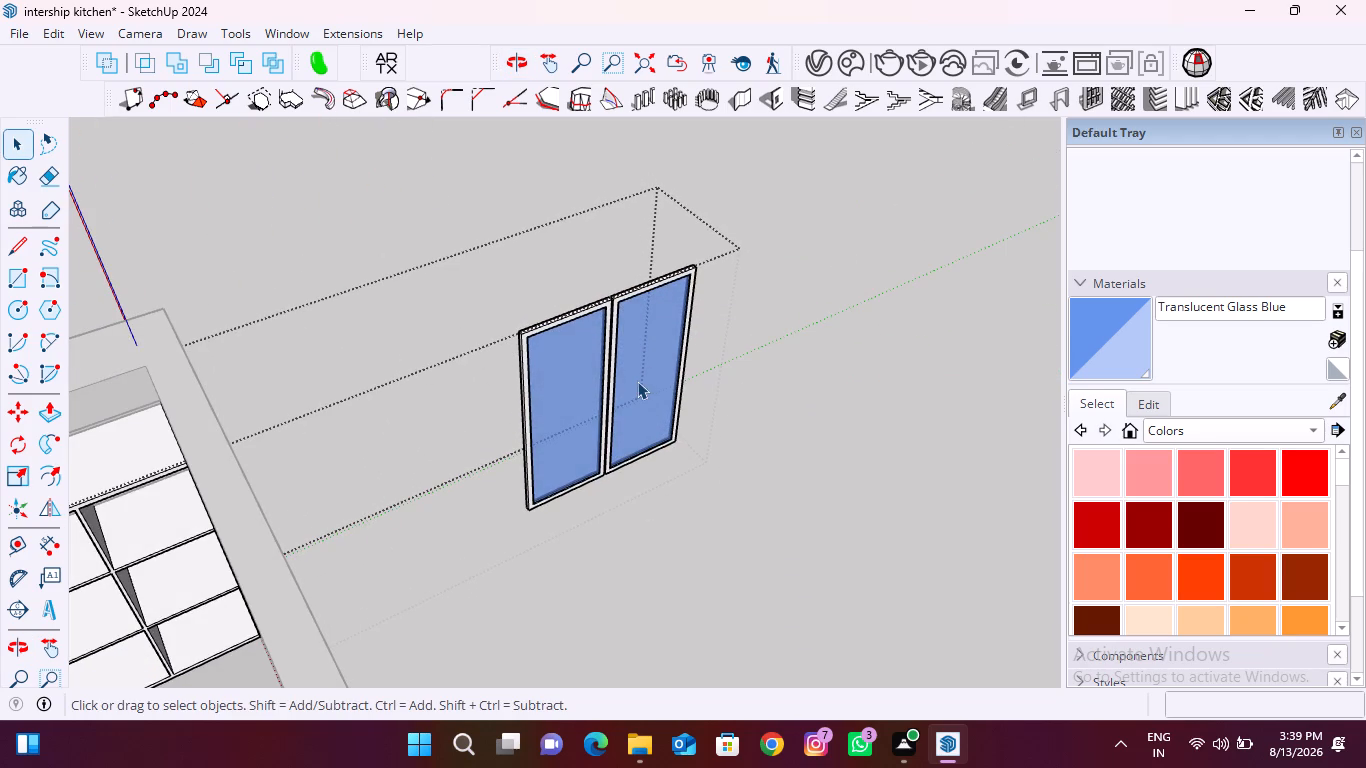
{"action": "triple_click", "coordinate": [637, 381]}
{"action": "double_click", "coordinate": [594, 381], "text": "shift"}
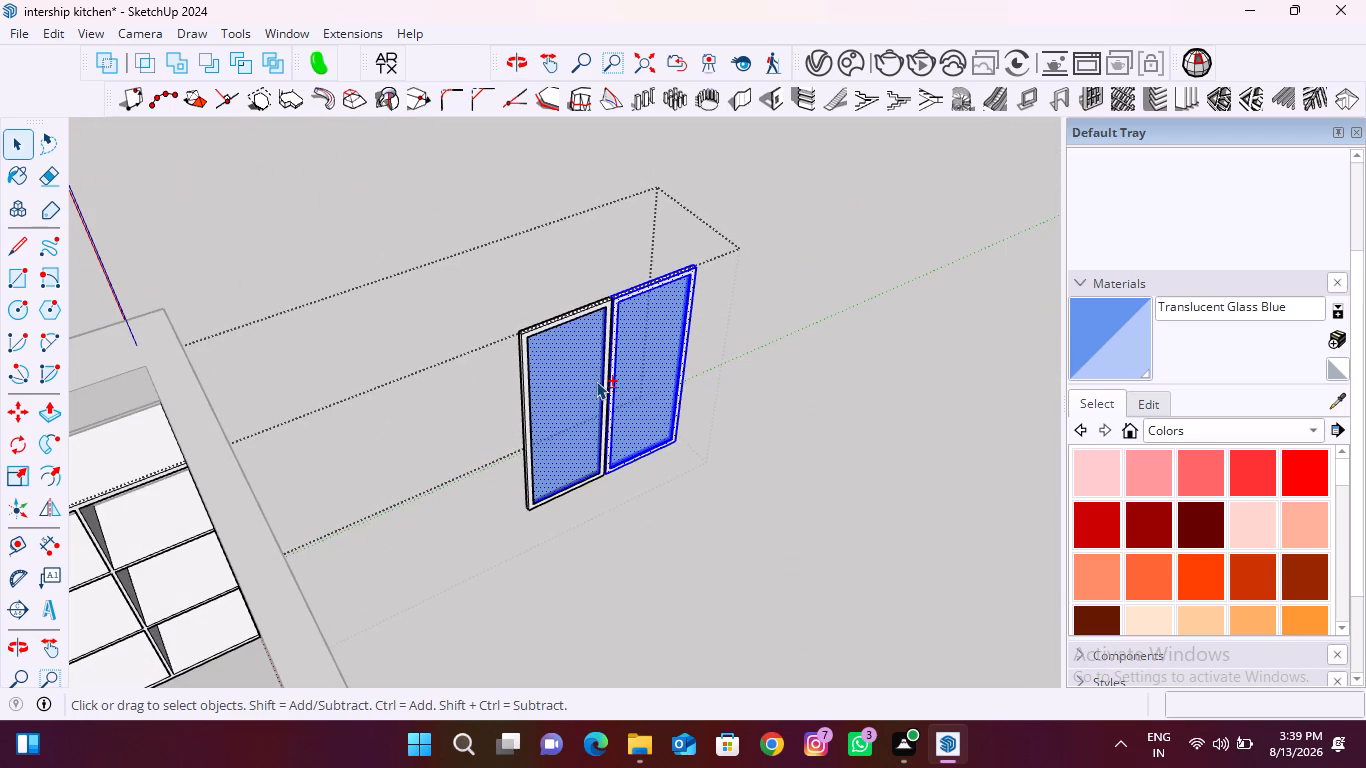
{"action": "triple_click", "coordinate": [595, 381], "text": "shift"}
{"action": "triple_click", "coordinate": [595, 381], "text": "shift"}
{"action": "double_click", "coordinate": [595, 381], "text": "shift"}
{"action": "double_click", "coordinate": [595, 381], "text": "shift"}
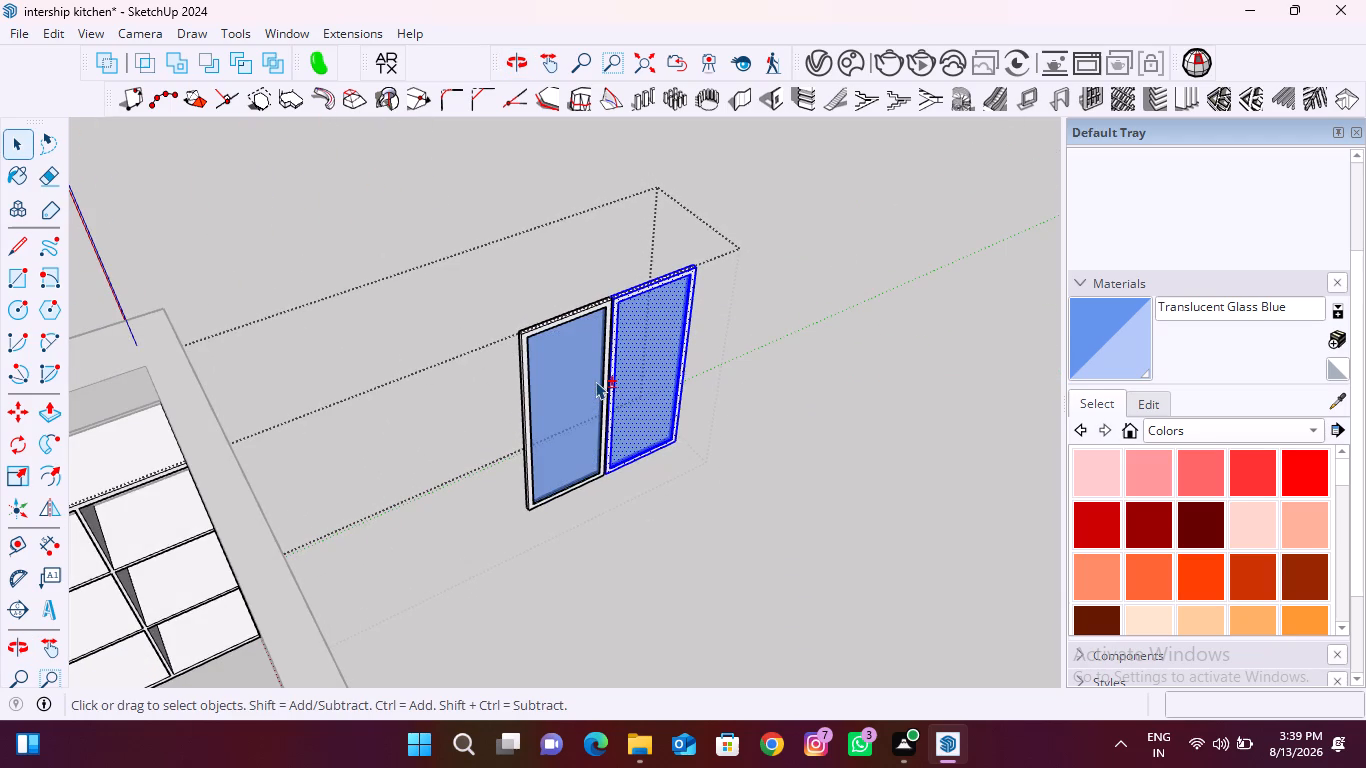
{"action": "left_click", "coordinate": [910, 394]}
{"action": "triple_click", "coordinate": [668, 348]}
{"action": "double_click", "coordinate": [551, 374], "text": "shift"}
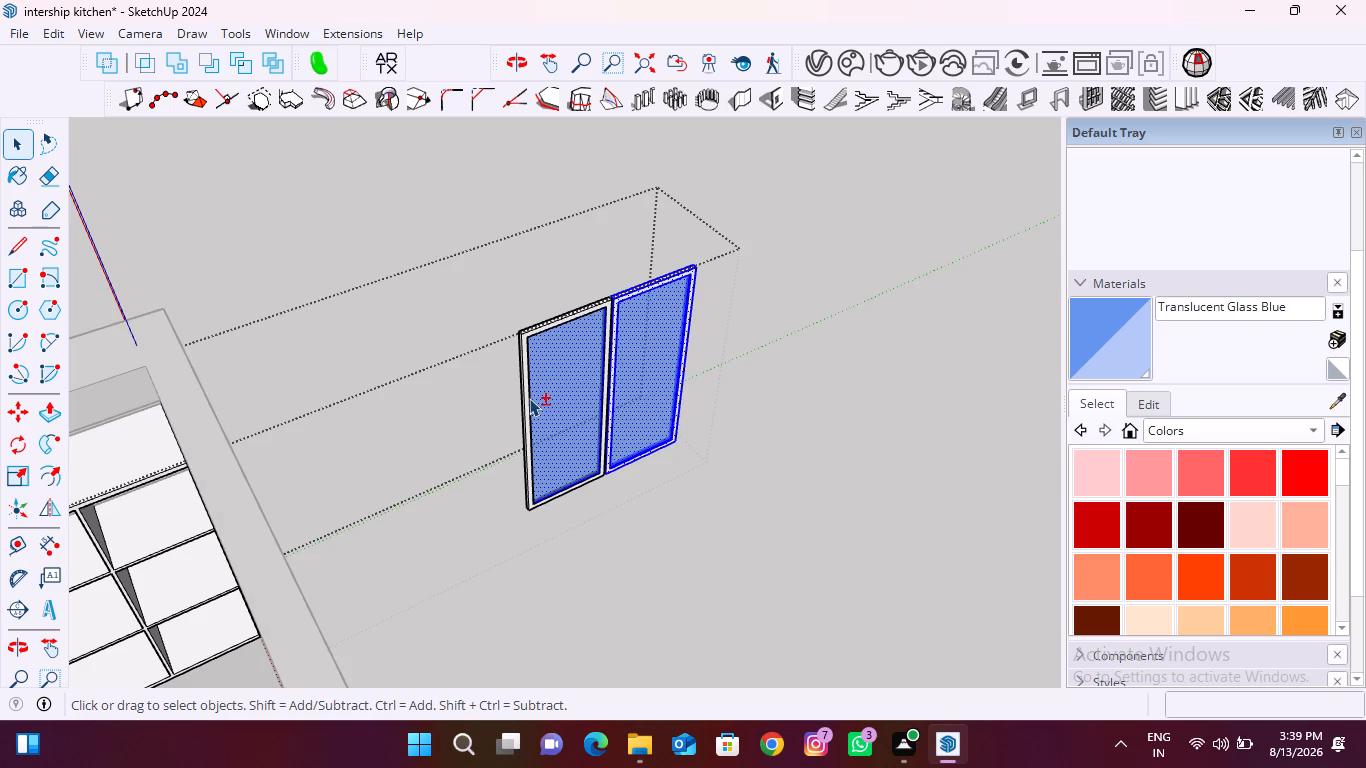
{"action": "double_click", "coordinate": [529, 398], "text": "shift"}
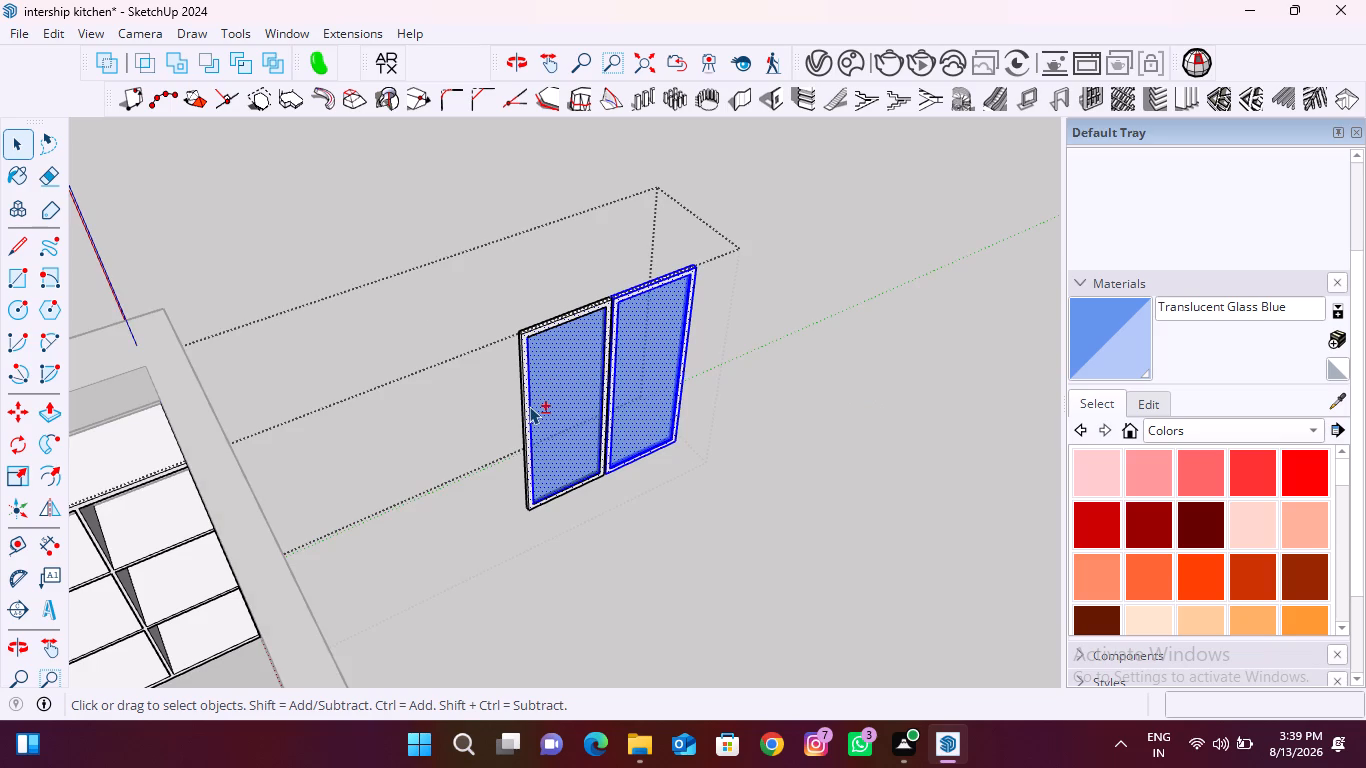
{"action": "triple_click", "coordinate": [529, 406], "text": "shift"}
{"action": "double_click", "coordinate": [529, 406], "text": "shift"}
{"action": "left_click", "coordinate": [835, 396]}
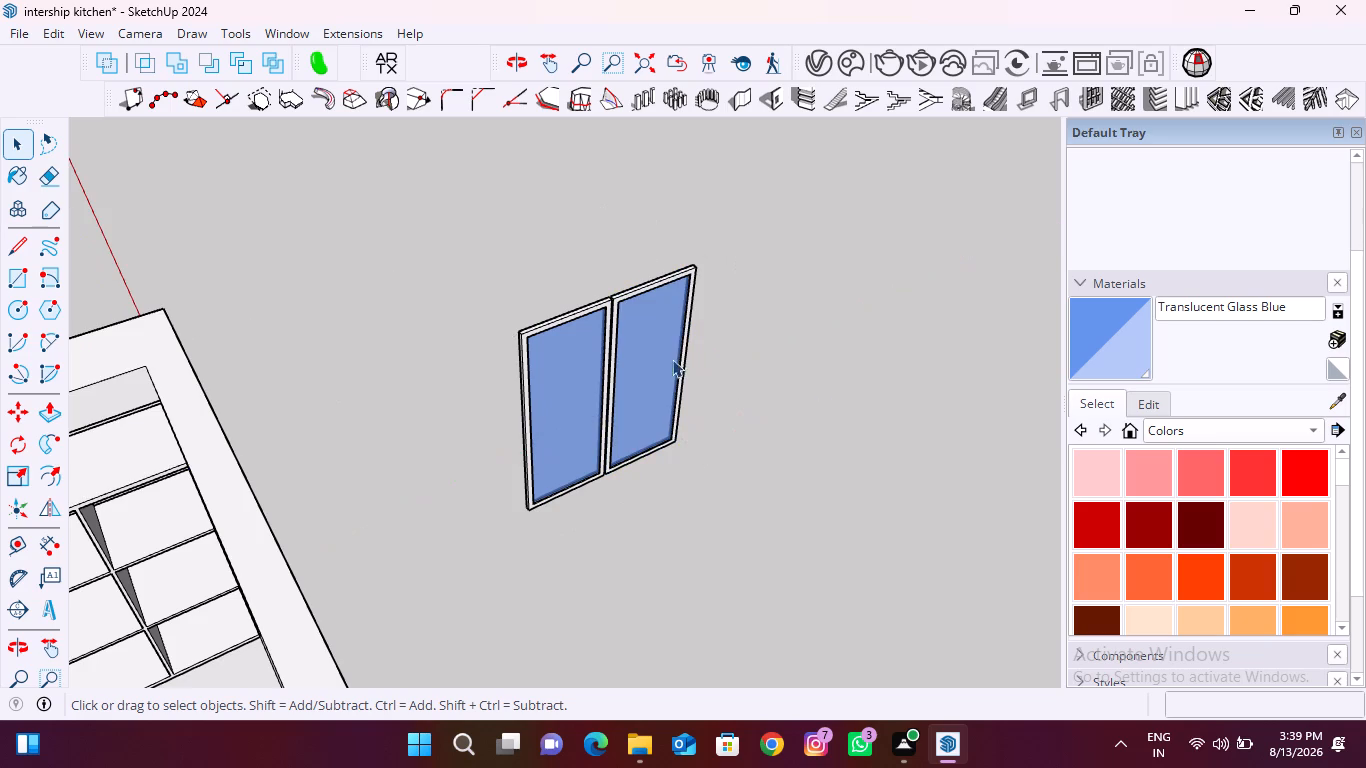
Move both glazed doors together by their rear lower outer corner about 2879 mm onto the shelf unit's lower front corner, and clear the selection.
{"action": "triple_click", "coordinate": [561, 397], "text": "shift"}
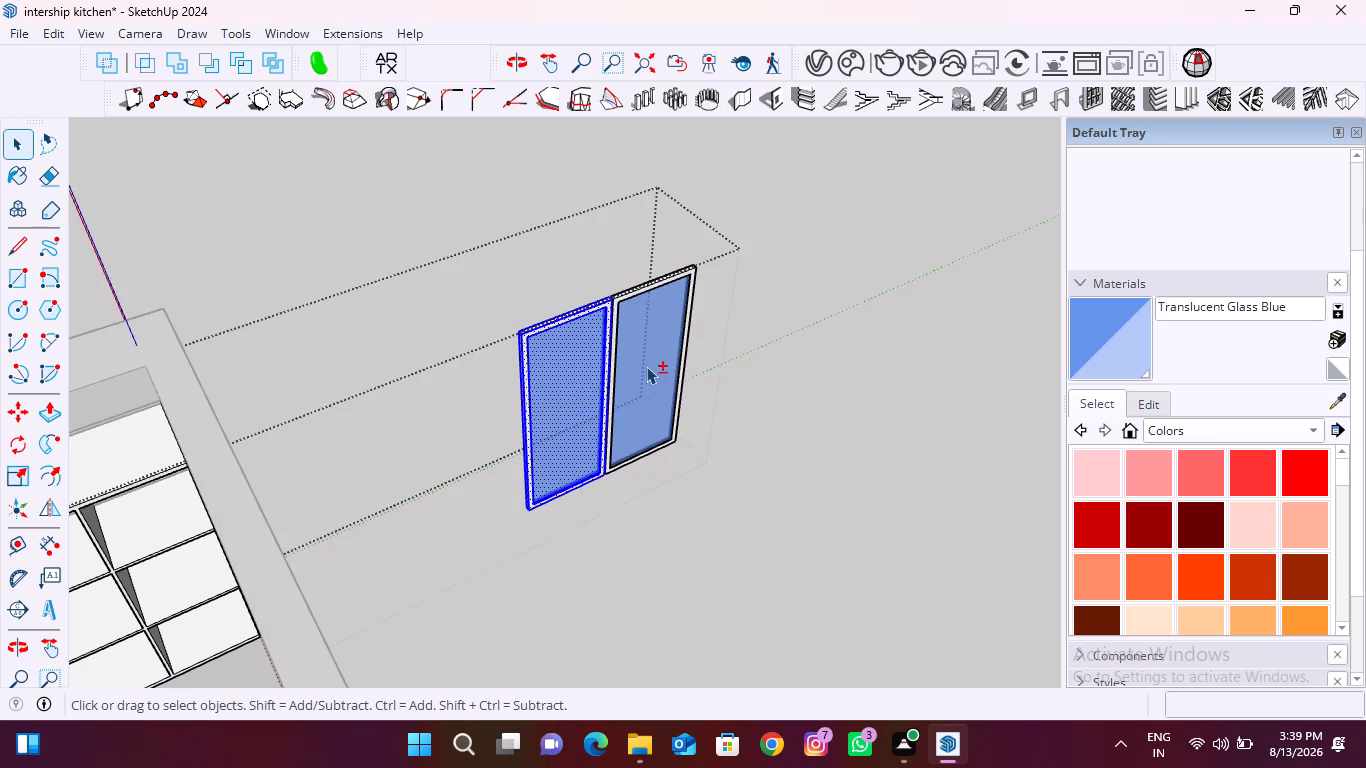
{"action": "double_click", "coordinate": [646, 366], "text": "shift"}
{"action": "double_click", "coordinate": [646, 366], "text": "shift"}
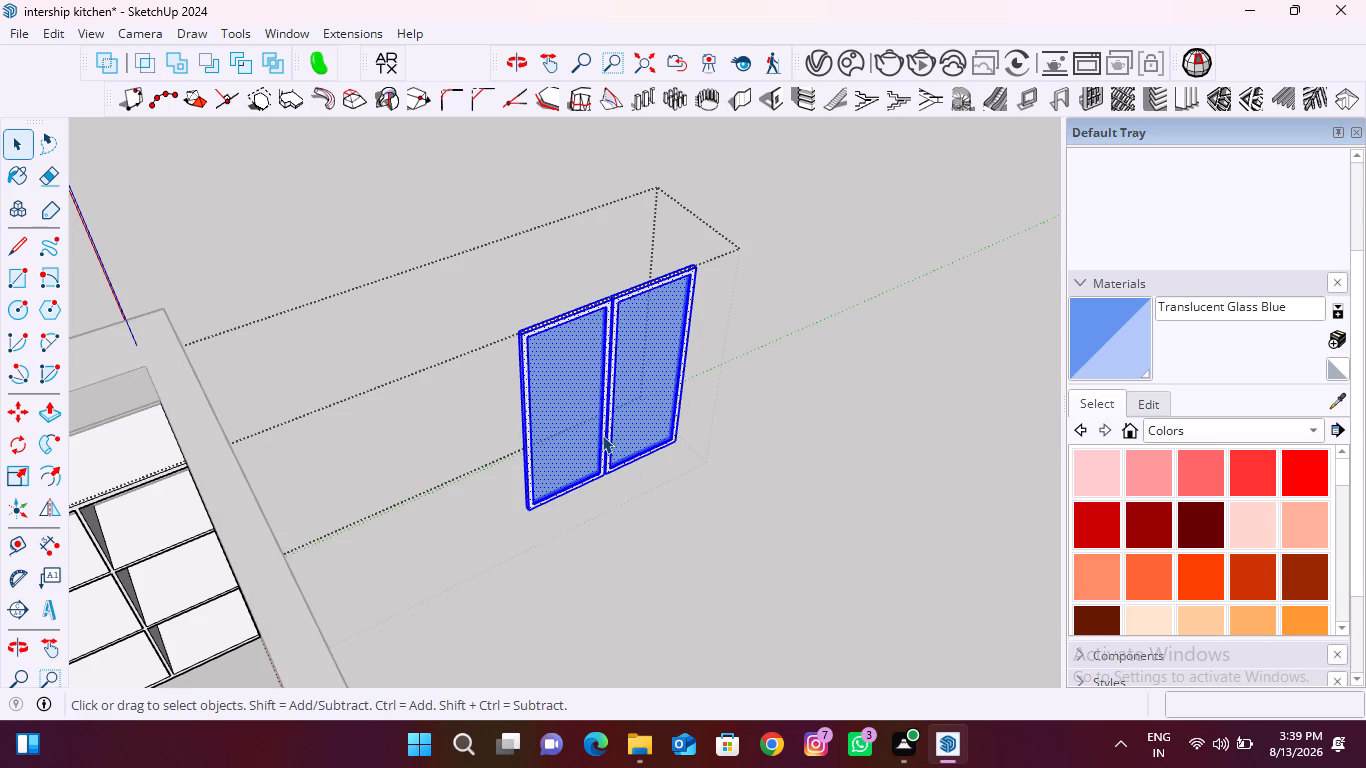
{"action": "key", "text": "m"}
{"action": "scroll", "coordinate": [533, 522], "scroll_direction": "up", "scroll_amount": 1}
{"action": "middle_click_drag", "start_coordinate": [533, 522], "coordinate": [598, 491]}
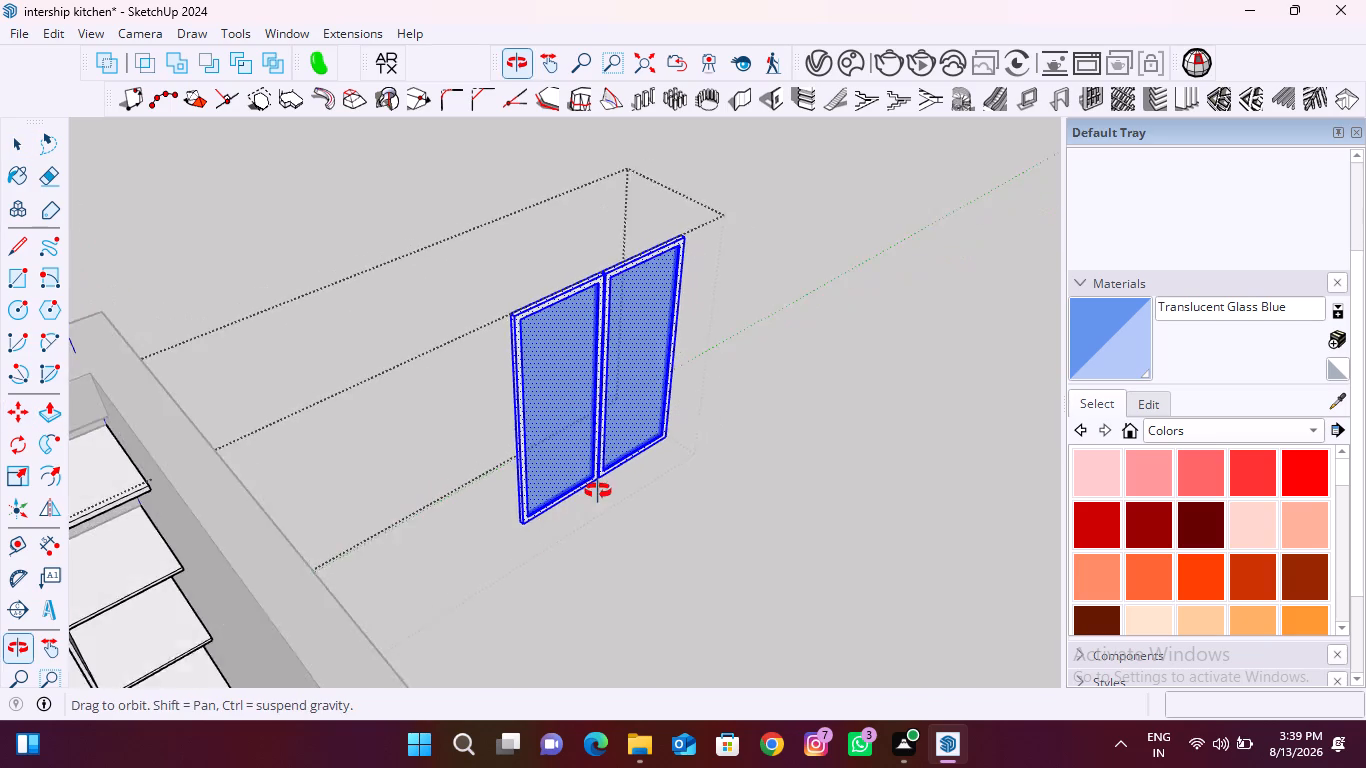
{"action": "middle_click_drag", "start_coordinate": [598, 491], "coordinate": [600, 490]}
{"action": "scroll", "coordinate": [532, 532], "scroll_direction": "up", "scroll_amount": 20}
{"action": "scroll", "coordinate": [532, 532], "scroll_direction": "up", "scroll_amount": 7}
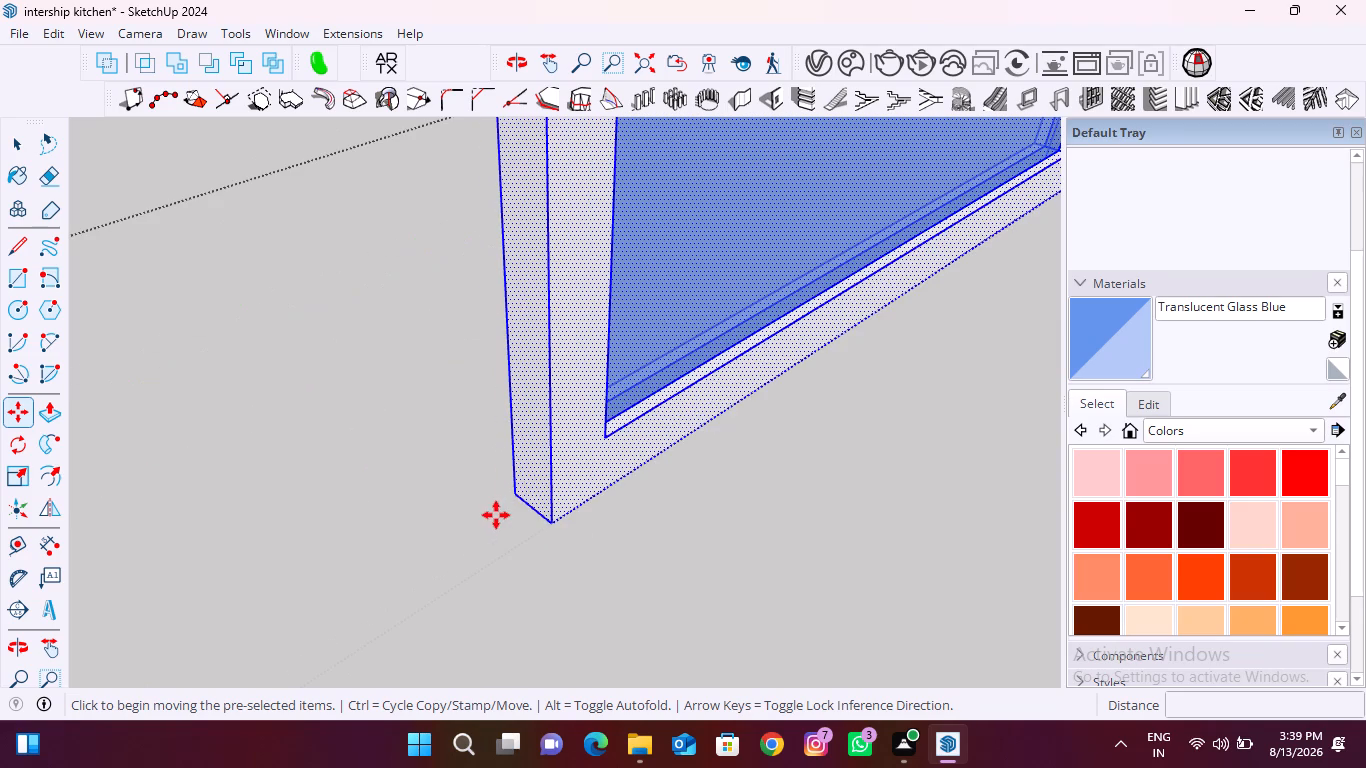
{"action": "left_click", "coordinate": [513, 494]}
{"action": "scroll", "coordinate": [379, 474], "scroll_direction": "down", "scroll_amount": 7}
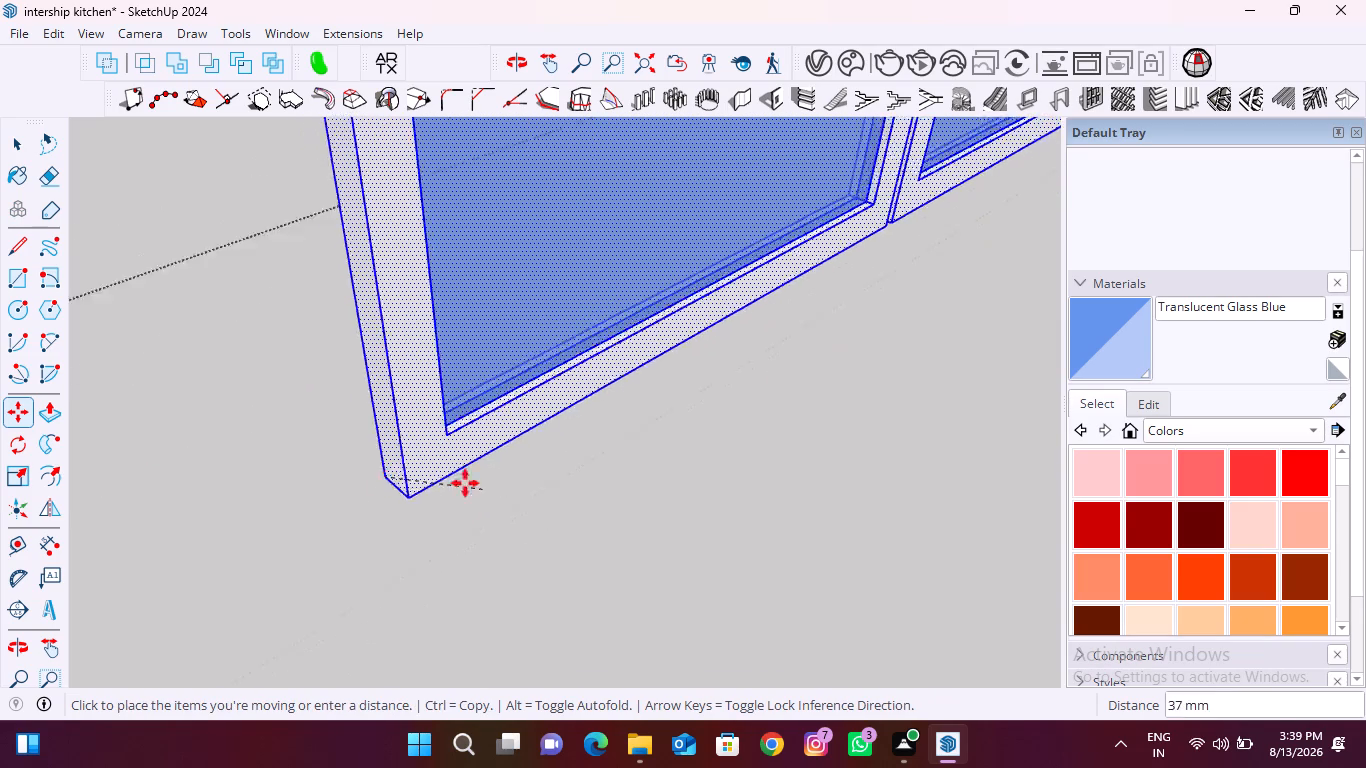
{"action": "scroll", "coordinate": [684, 457], "scroll_direction": "down", "scroll_amount": 20}
{"action": "scroll", "coordinate": [684, 457], "scroll_direction": "down", "scroll_amount": 6}
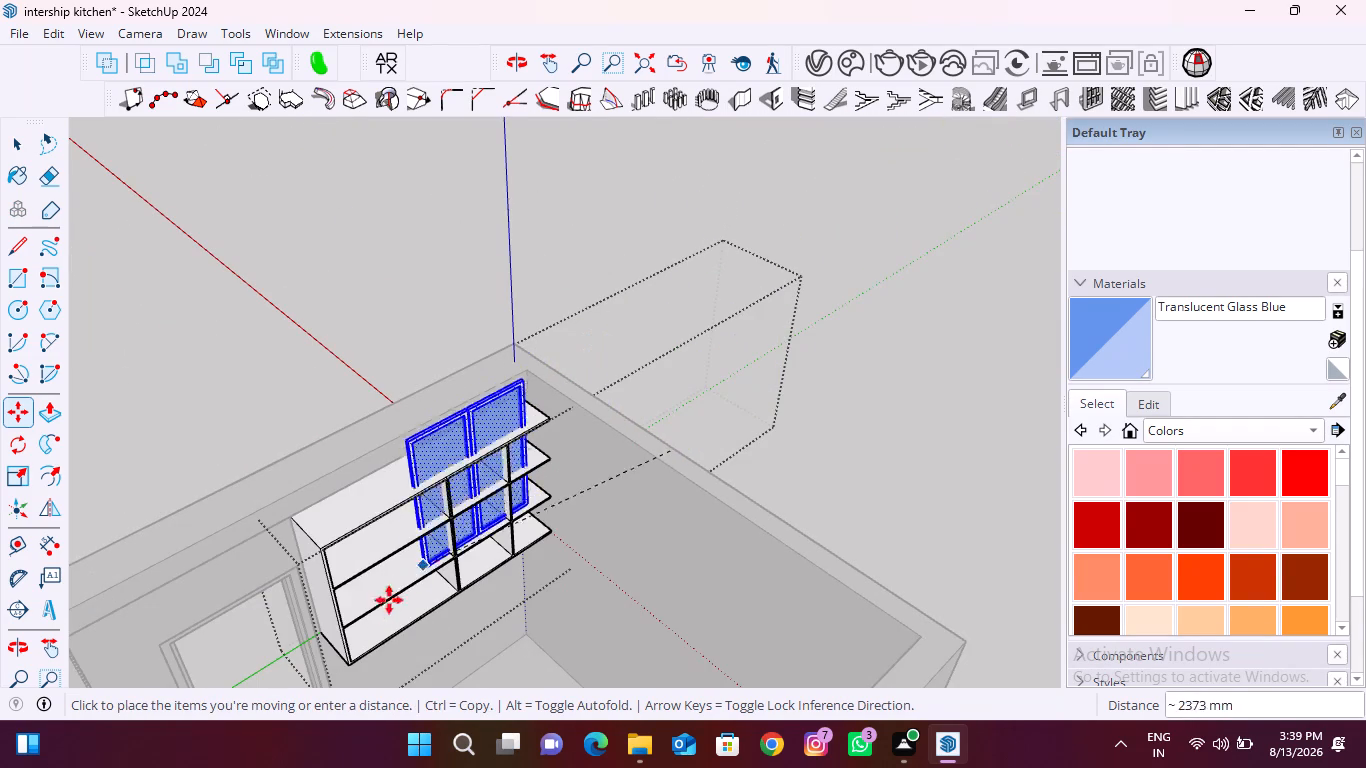
{"action": "scroll", "coordinate": [349, 671], "scroll_direction": "up", "scroll_amount": 20}
{"action": "scroll", "coordinate": [349, 671], "scroll_direction": "up", "scroll_amount": 5}
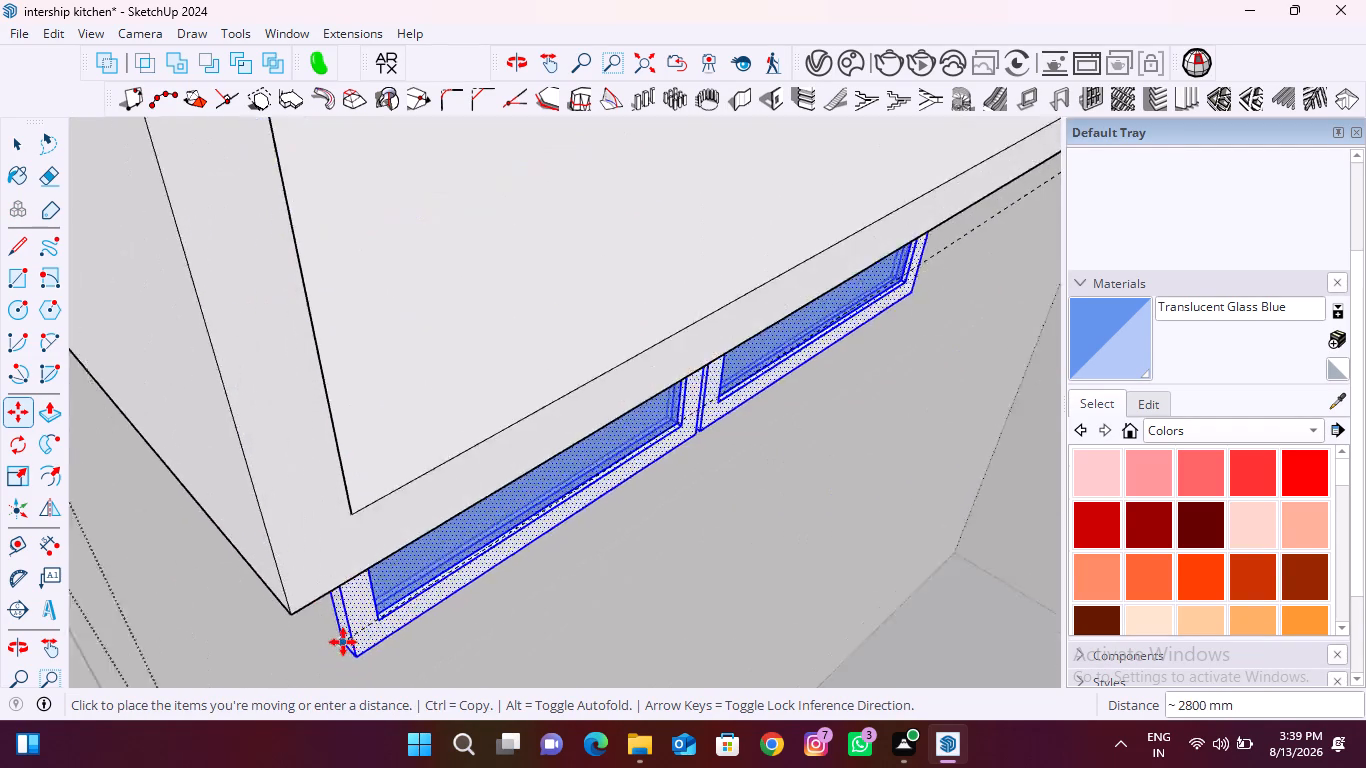
{"action": "scroll", "coordinate": [326, 620], "scroll_direction": "down", "scroll_amount": 4}
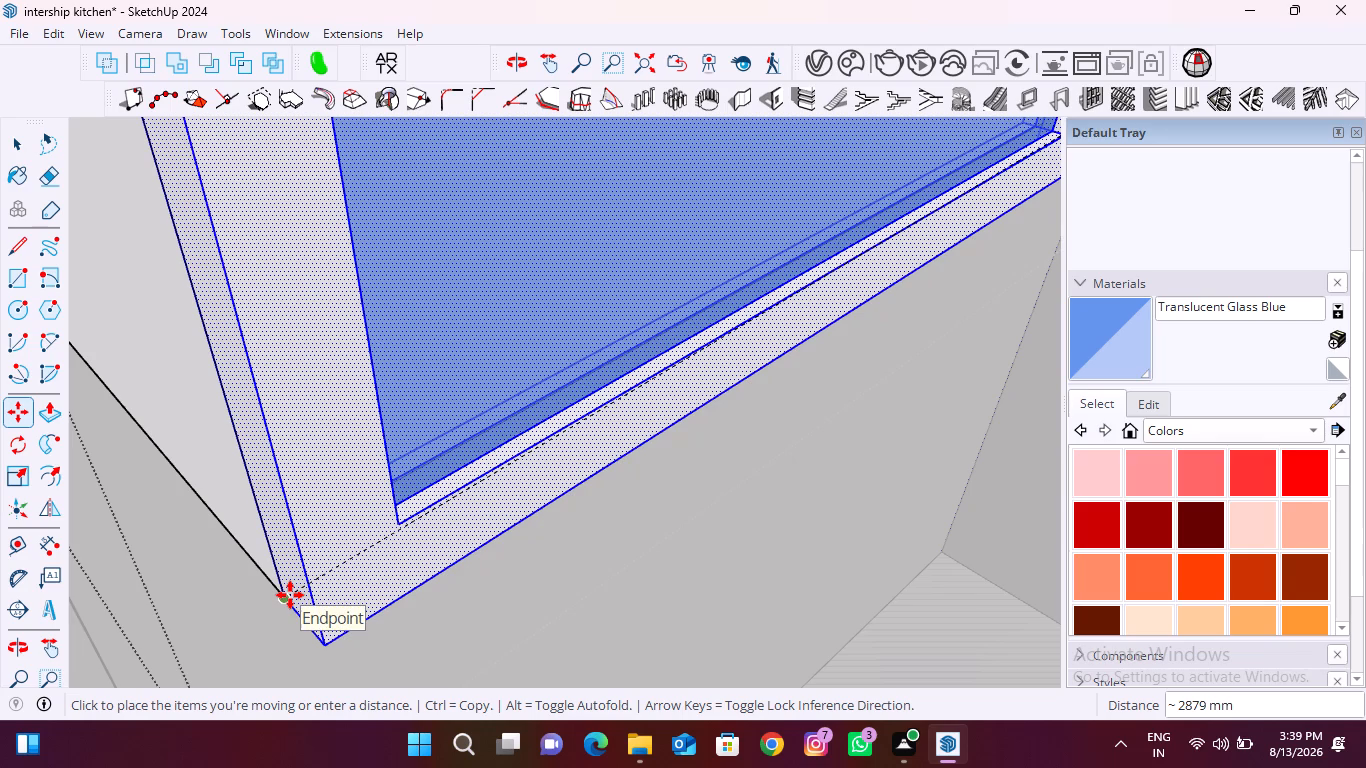
{"action": "scroll", "coordinate": [290, 595], "scroll_direction": "down", "scroll_amount": 14}
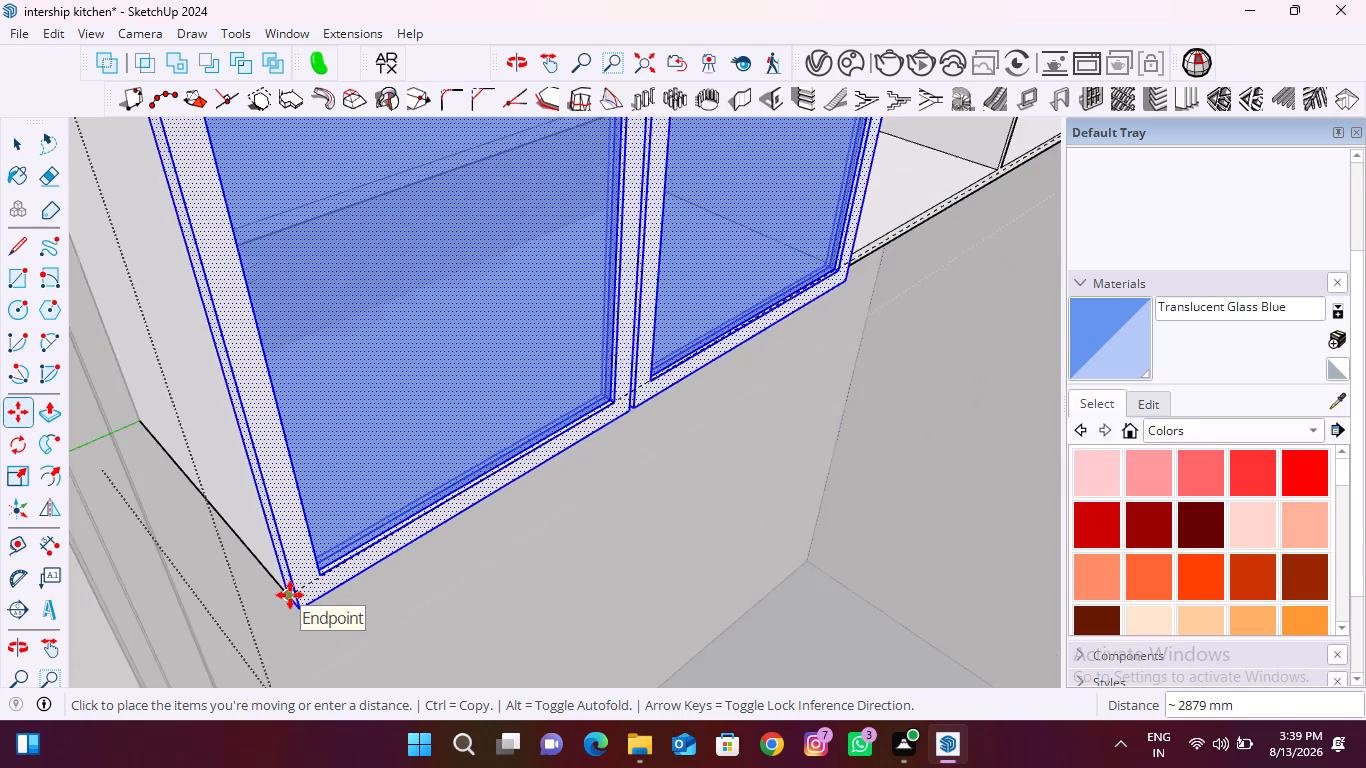
{"action": "scroll", "coordinate": [290, 595], "scroll_direction": "down", "scroll_amount": 14}
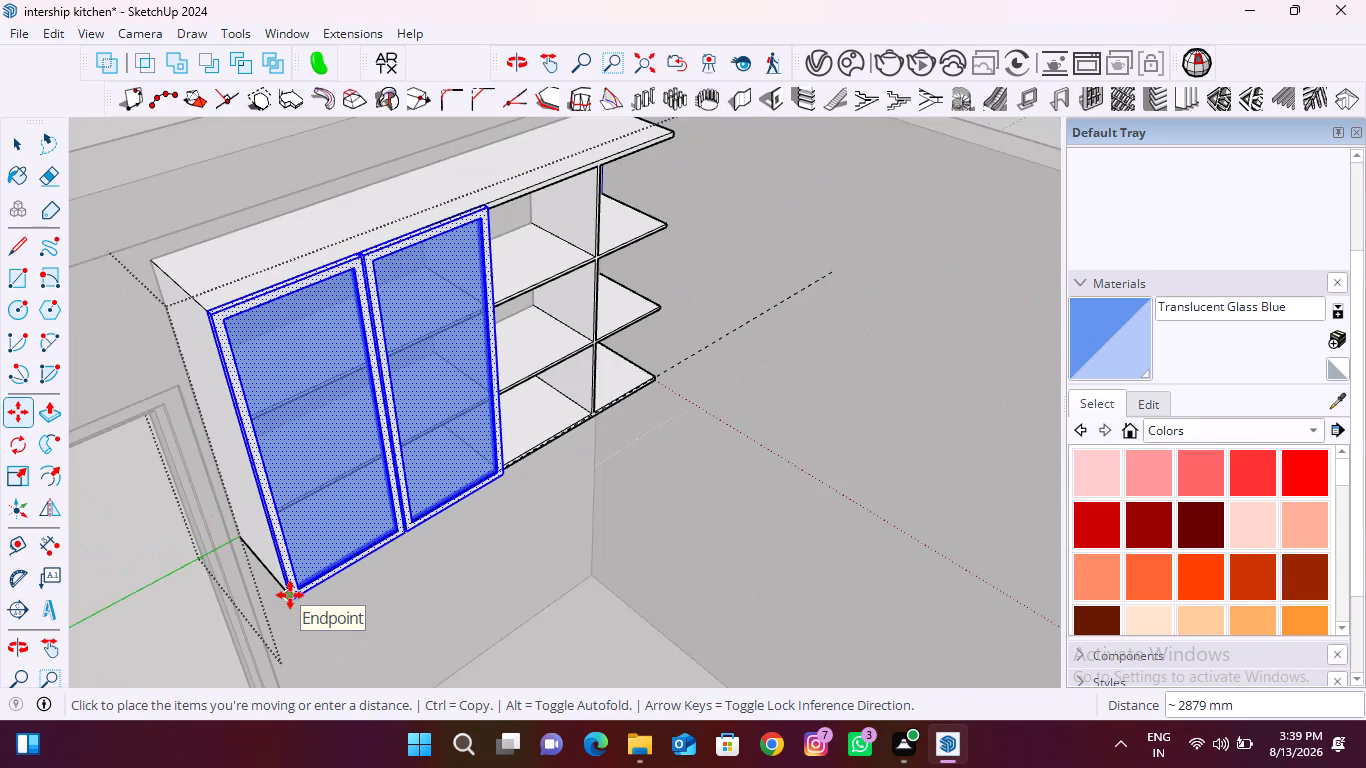
{"action": "left_click", "coordinate": [290, 595]}
{"action": "middle_click_drag", "start_coordinate": [339, 483], "coordinate": [478, 526]}
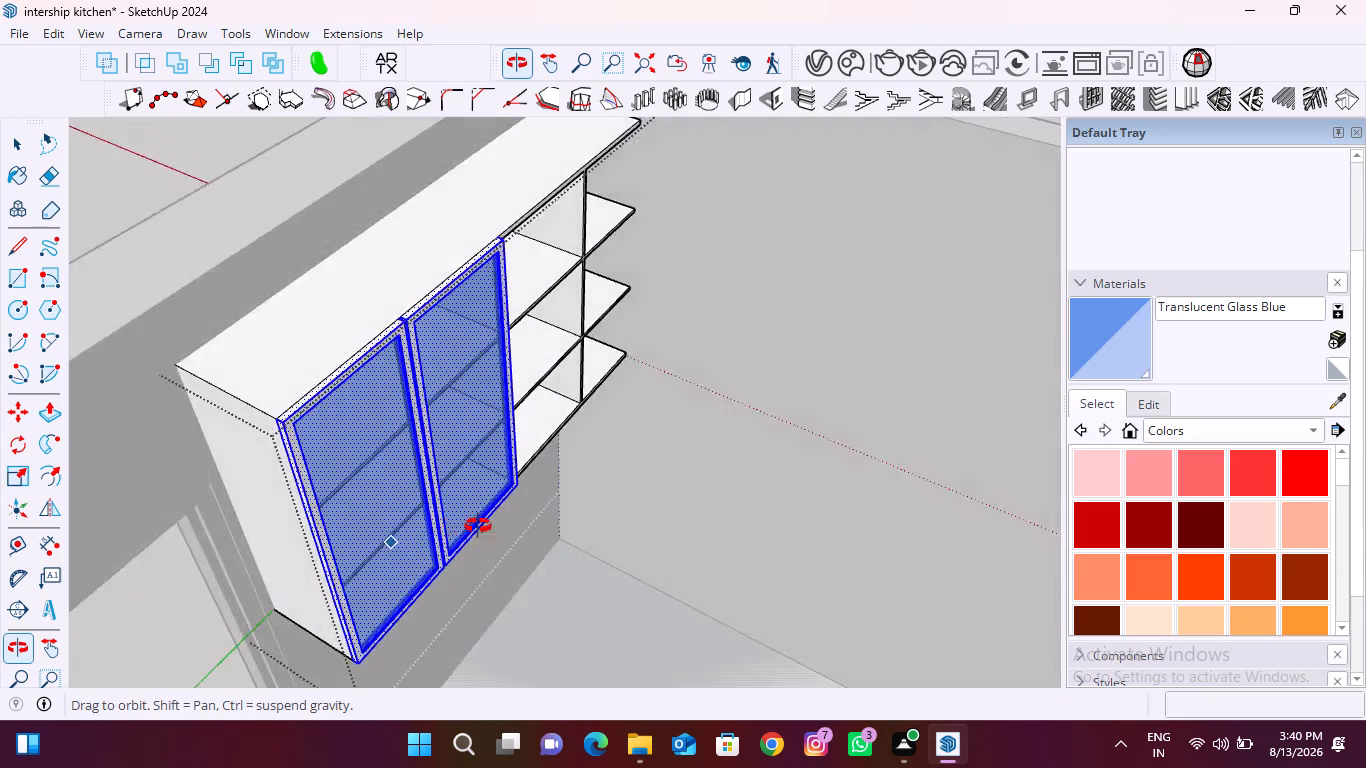
{"action": "middle_click_drag", "start_coordinate": [478, 526], "coordinate": [593, 514]}
{"action": "key", "text": "space"}
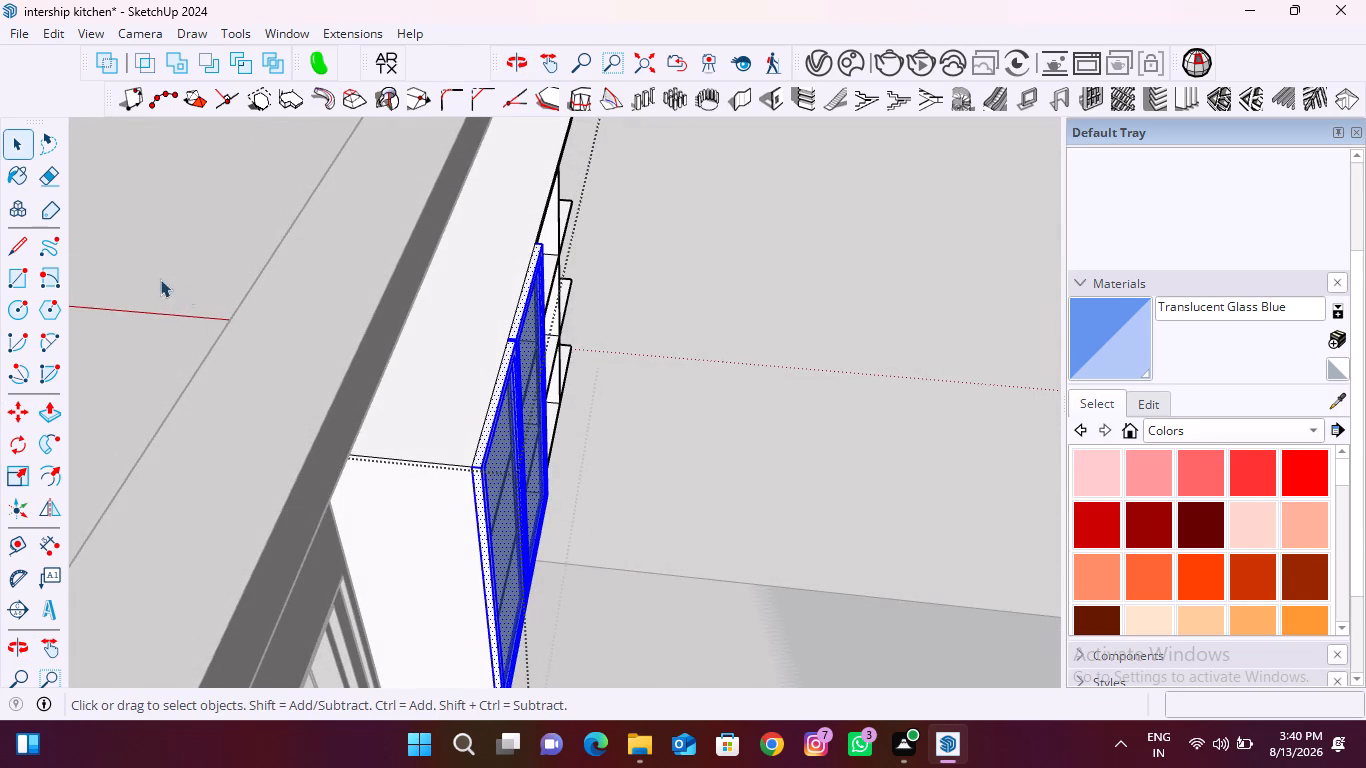
{"action": "left_click", "coordinate": [137, 266]}
Open the shelf unit's group for editing at the open shelves beside the two glazed doors.
{"action": "middle_click_drag", "start_coordinate": [612, 407], "coordinate": [127, 328]}
{"action": "middle_click_drag", "start_coordinate": [605, 326], "coordinate": [464, 270]}
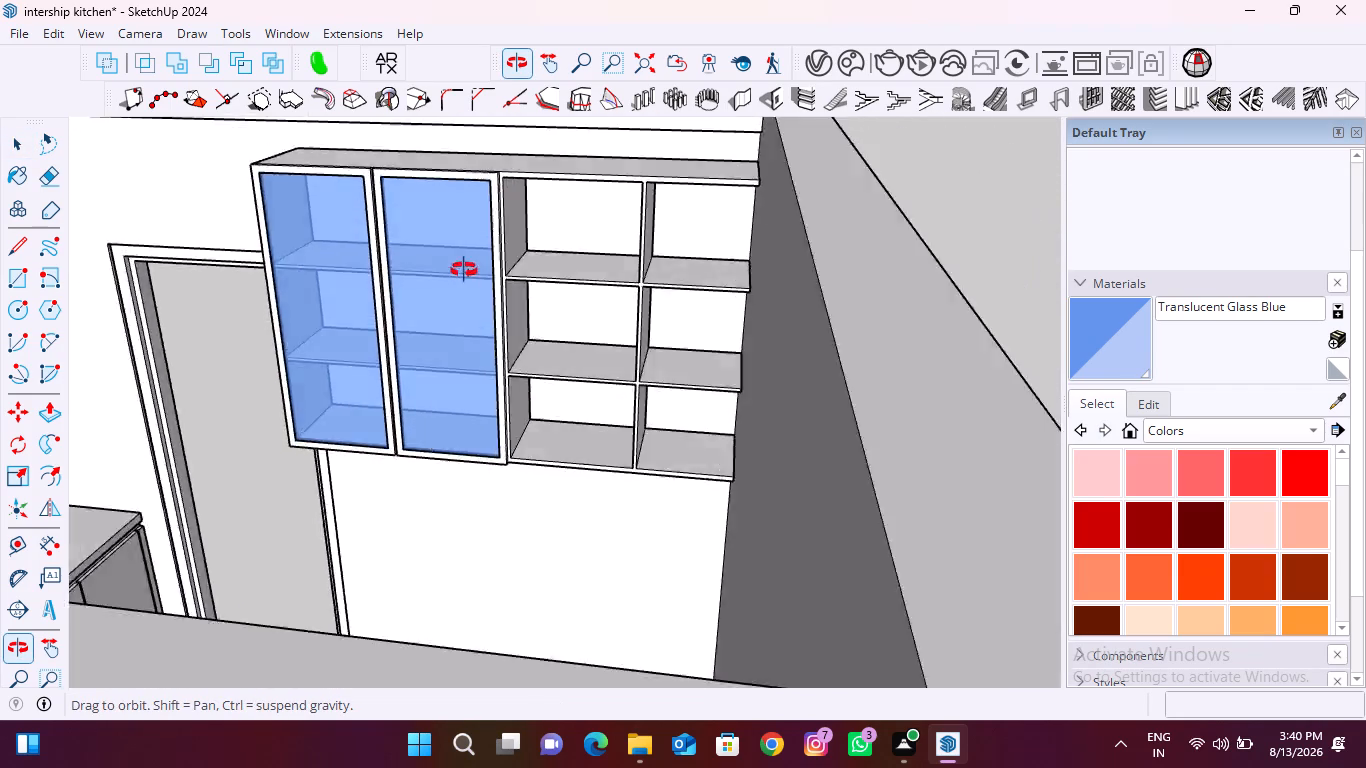
{"action": "middle_click_drag", "start_coordinate": [464, 270], "coordinate": [554, 301]}
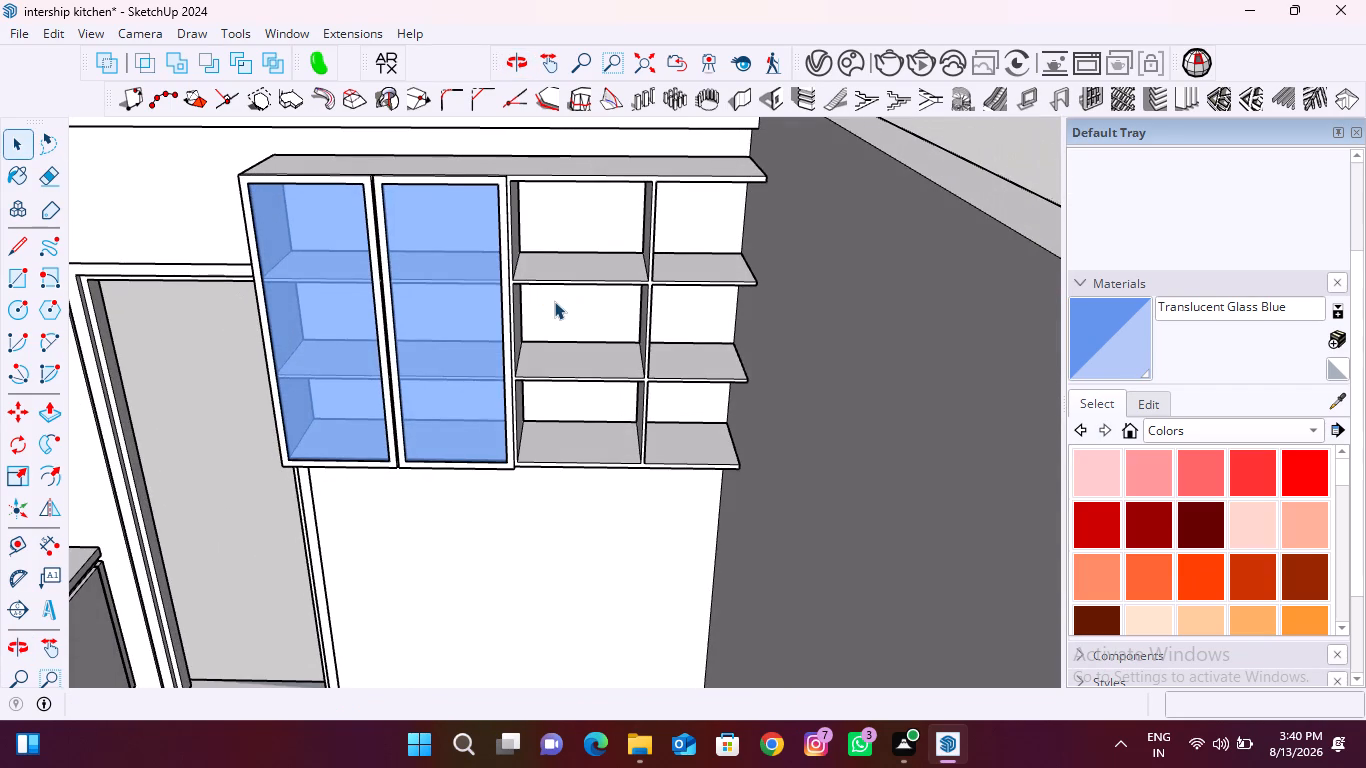
{"action": "scroll", "coordinate": [543, 314], "scroll_direction": "down", "scroll_amount": 5}
{"action": "middle_click_drag", "start_coordinate": [528, 364], "coordinate": [579, 319]}
{"action": "scroll", "coordinate": [580, 253], "scroll_direction": "up", "scroll_amount": 9}
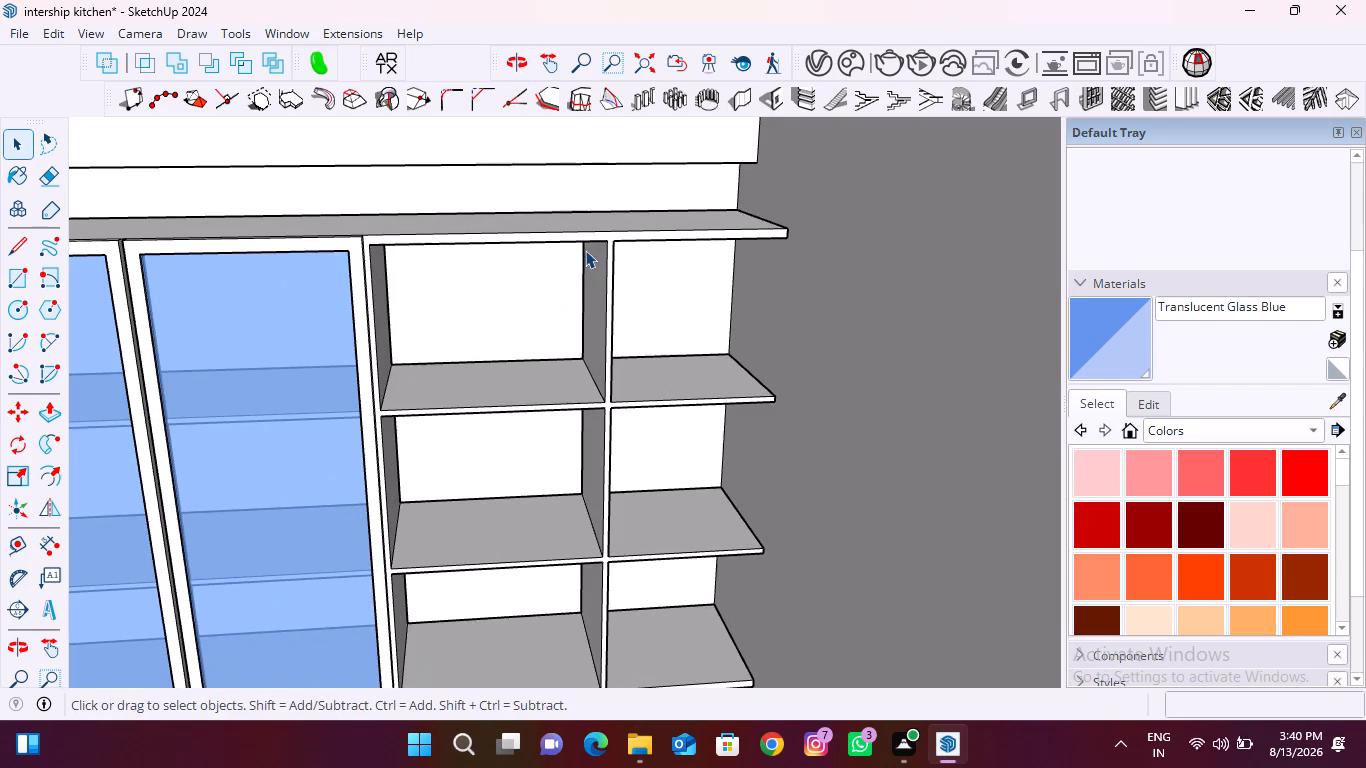
{"action": "double_click", "coordinate": [607, 290]}
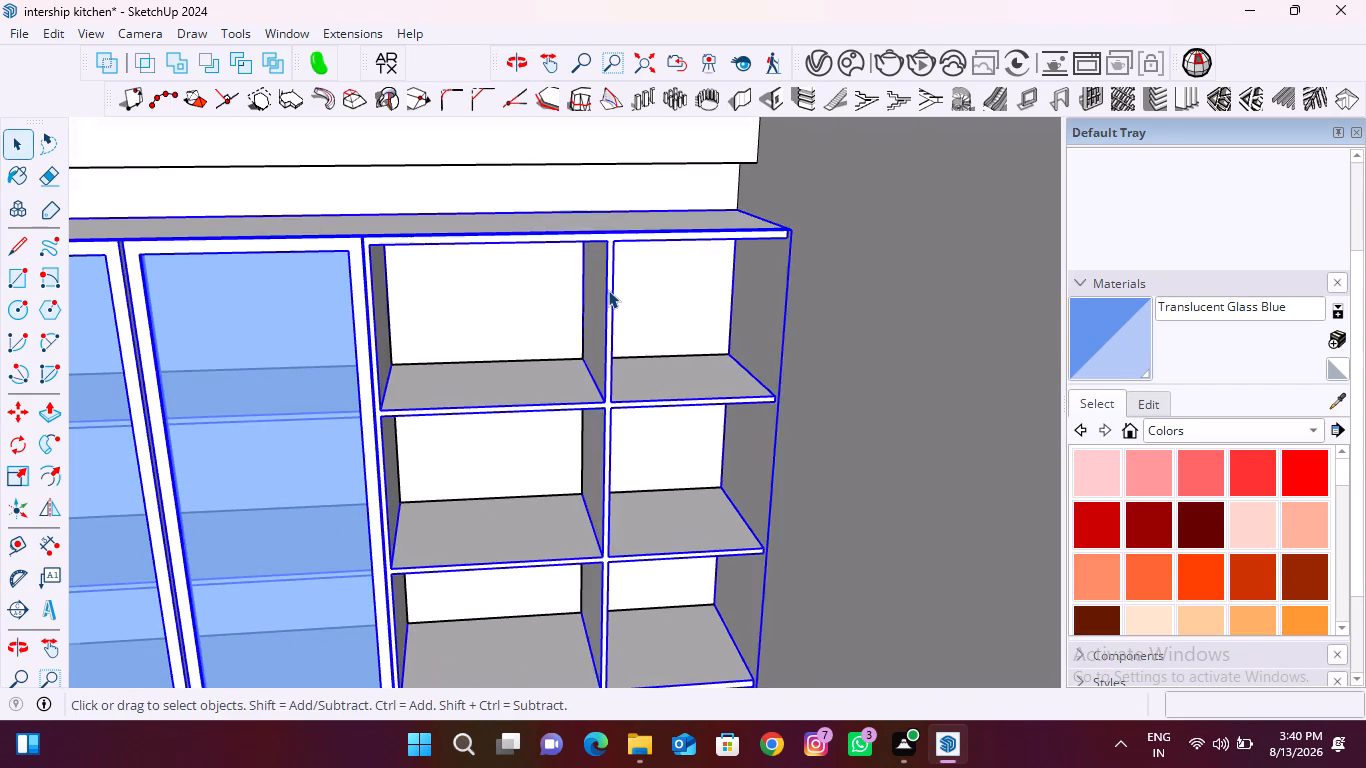
{"action": "left_click", "coordinate": [608, 290]}
{"action": "left_click", "coordinate": [608, 290]}
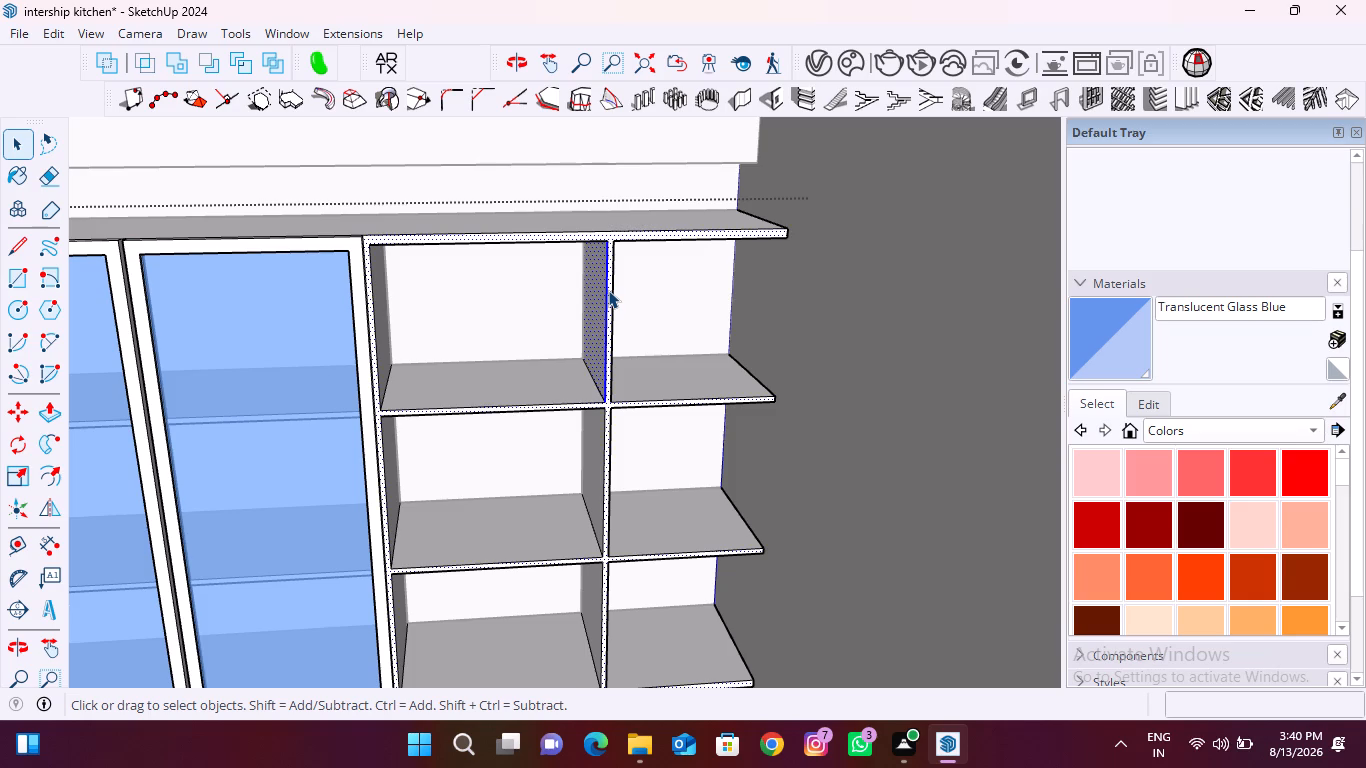
{"action": "left_click", "coordinate": [589, 437]}
{"action": "left_click", "coordinate": [589, 449]}
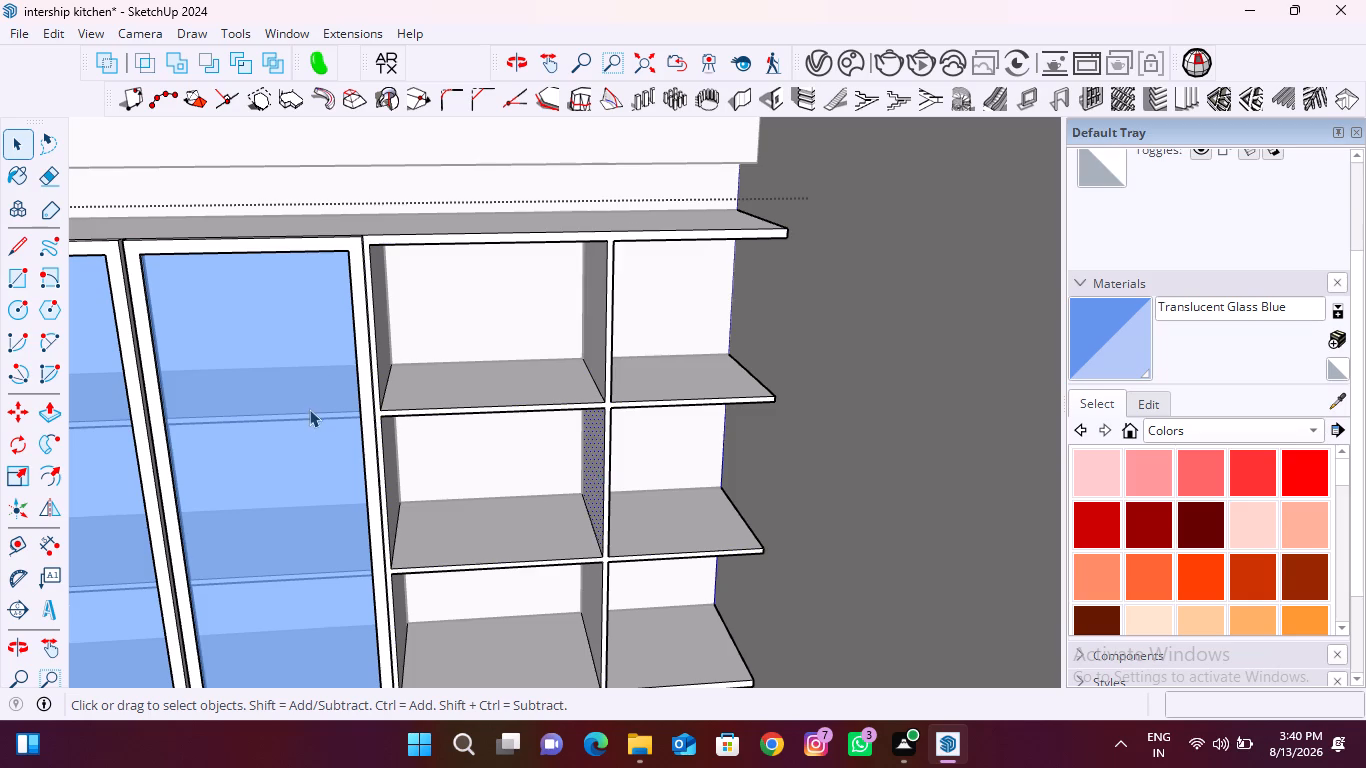
{"action": "left_click", "coordinate": [310, 408]}
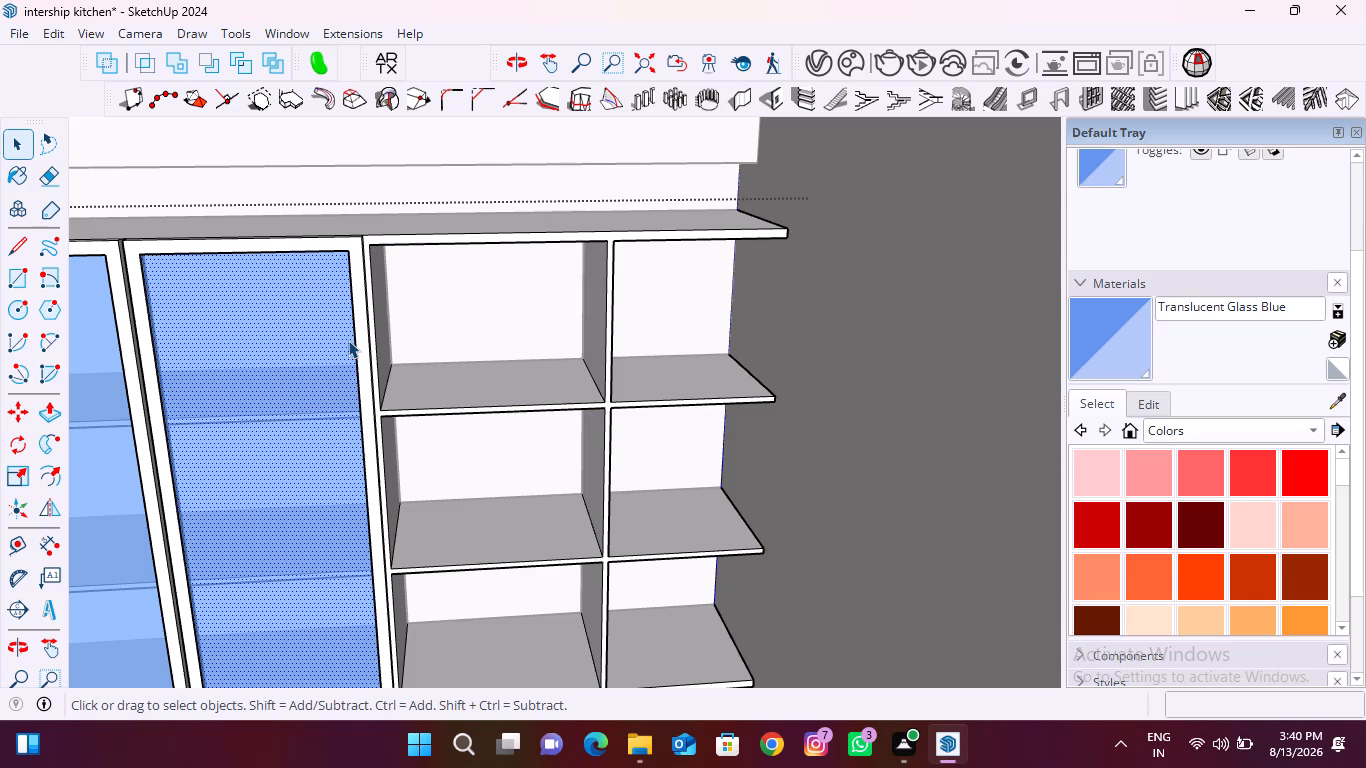
Draw a rectangle about 457 × 1030 mm across the first open bay, from the glazed door's rear top corner to the divider's lower centre.
{"action": "key", "text": "r"}
{"action": "scroll", "coordinate": [364, 240], "scroll_direction": "up", "scroll_amount": 19}
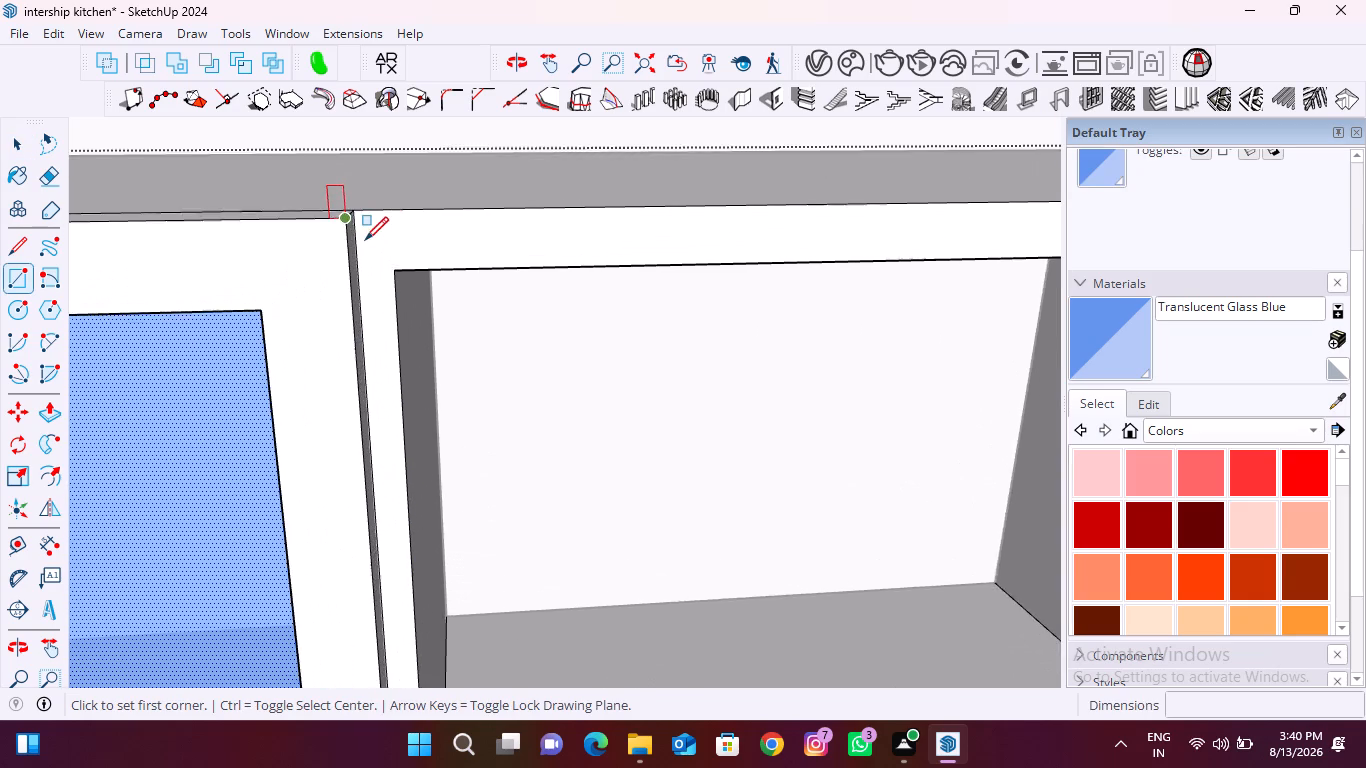
{"action": "left_click", "coordinate": [355, 210]}
{"action": "scroll", "coordinate": [185, 209], "scroll_direction": "down", "scroll_amount": 17}
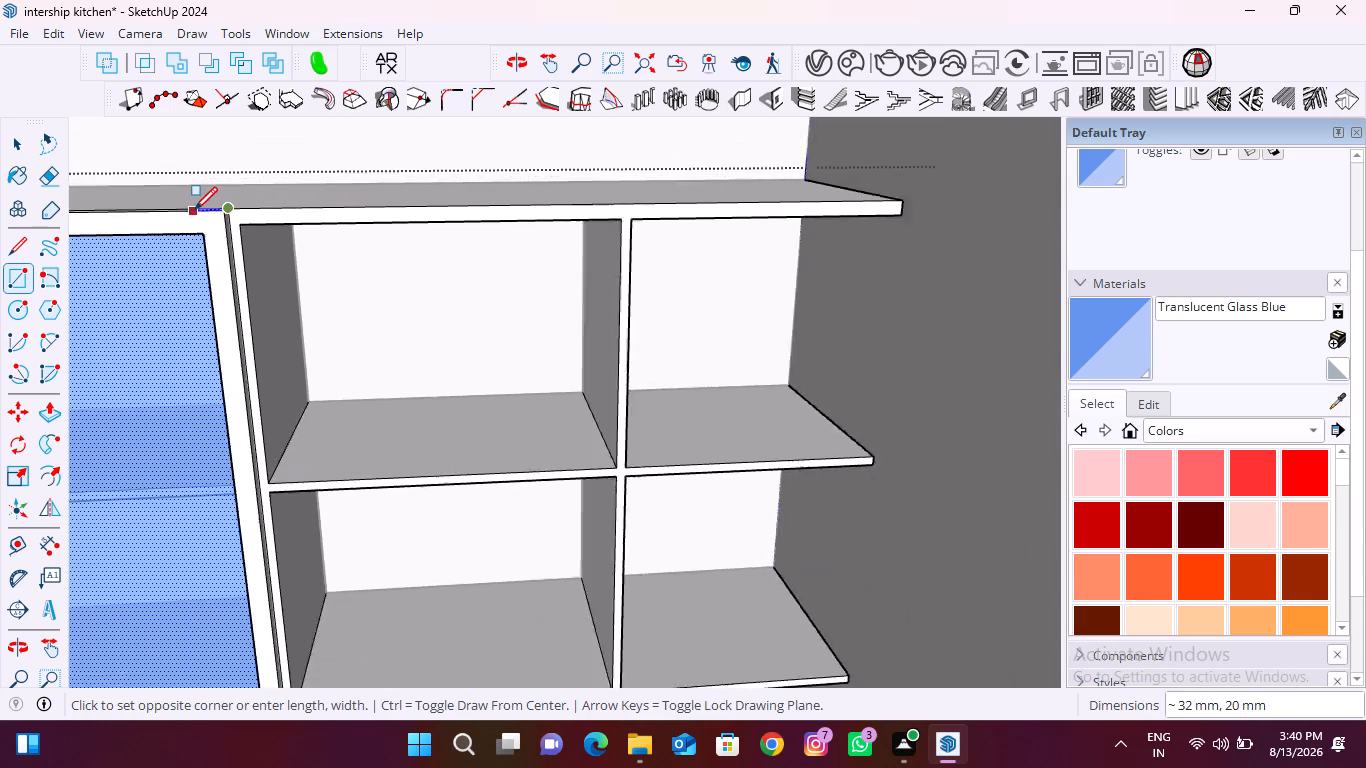
{"action": "scroll", "coordinate": [194, 210], "scroll_direction": "down", "scroll_amount": 13}
{"action": "middle_click_drag", "start_coordinate": [204, 263], "coordinate": [456, 333]}
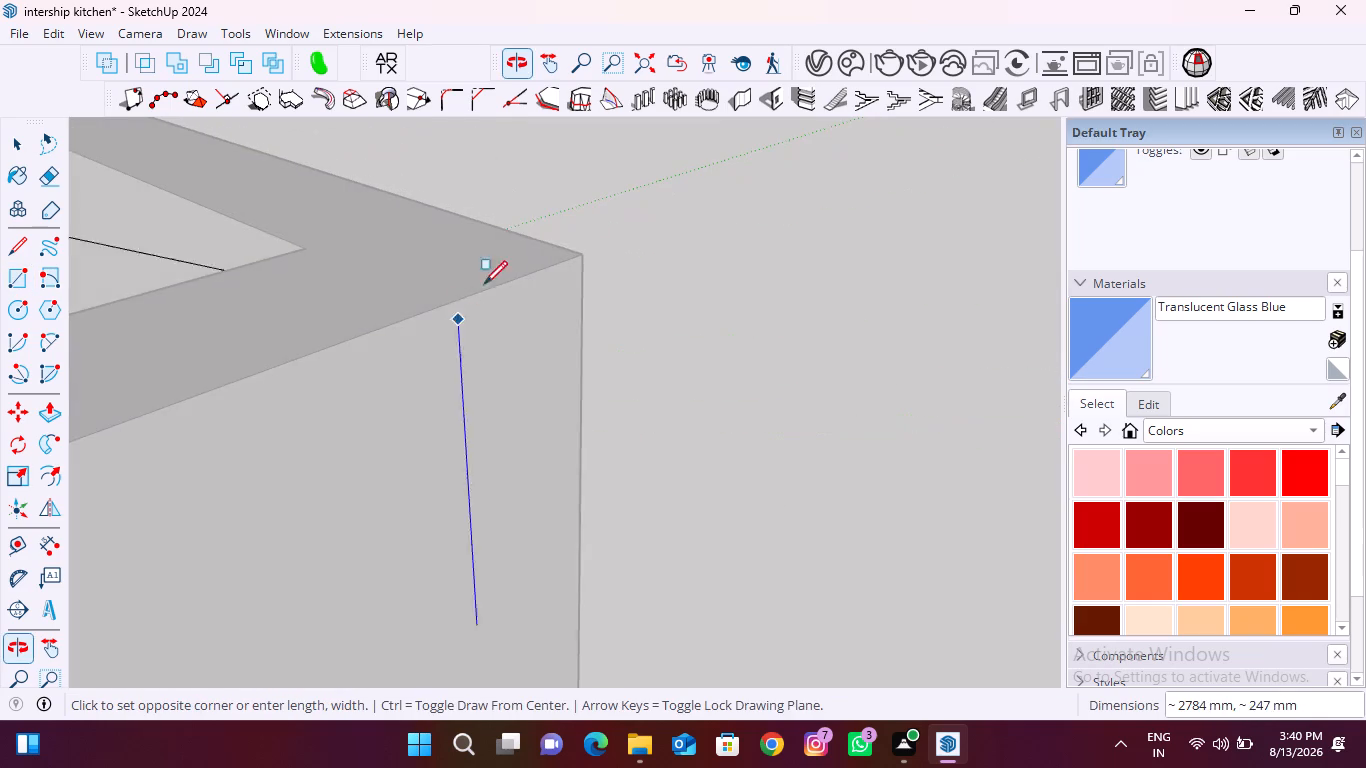
{"action": "scroll", "coordinate": [508, 260], "scroll_direction": "down", "scroll_amount": 20}
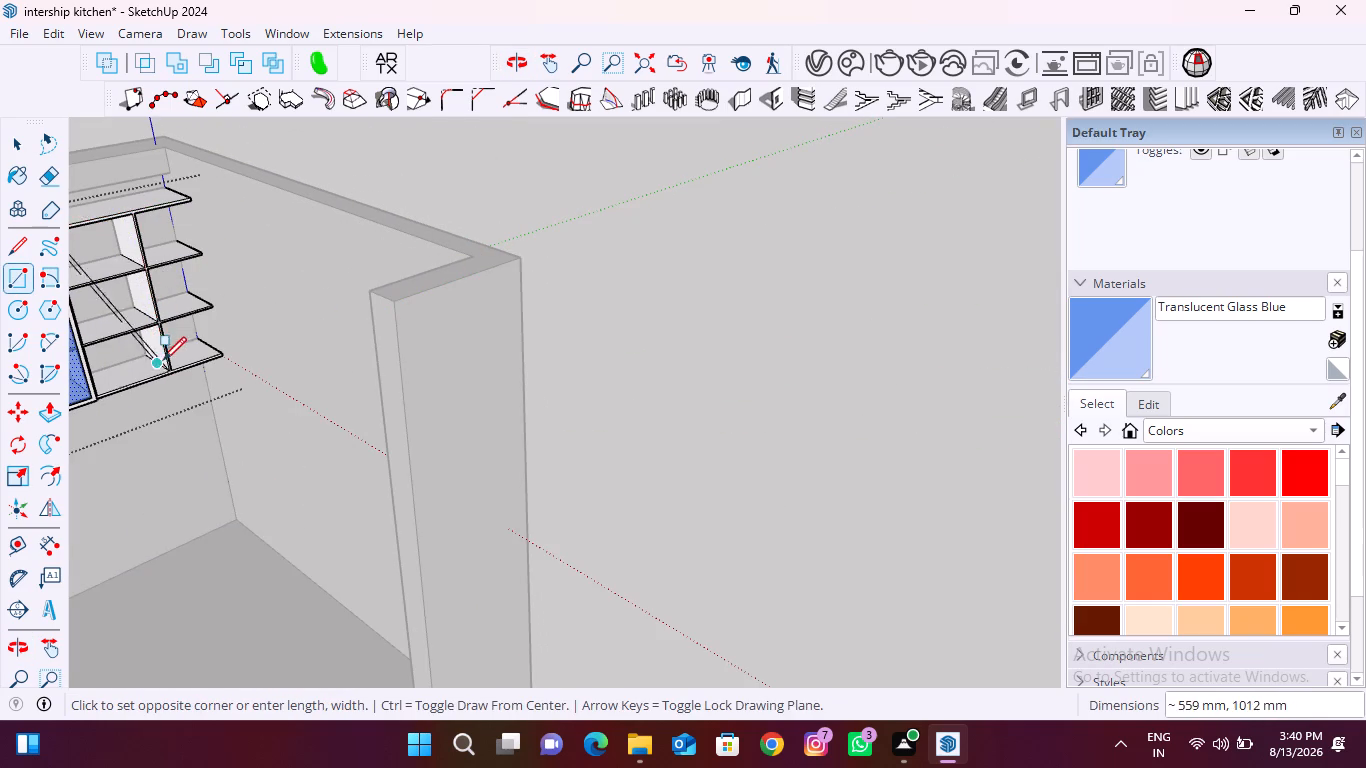
{"action": "scroll", "coordinate": [169, 363], "scroll_direction": "up", "scroll_amount": 15}
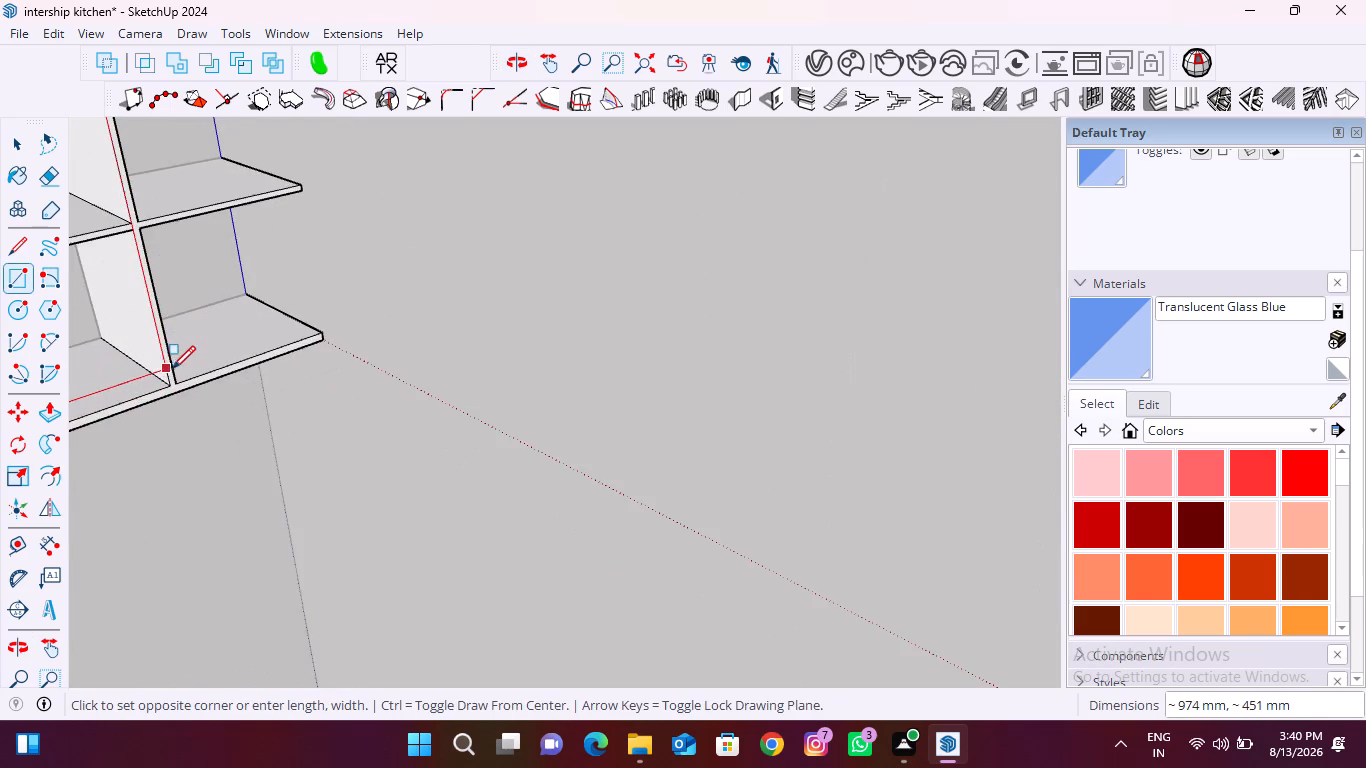
{"action": "scroll", "coordinate": [172, 369], "scroll_direction": "up", "scroll_amount": 19}
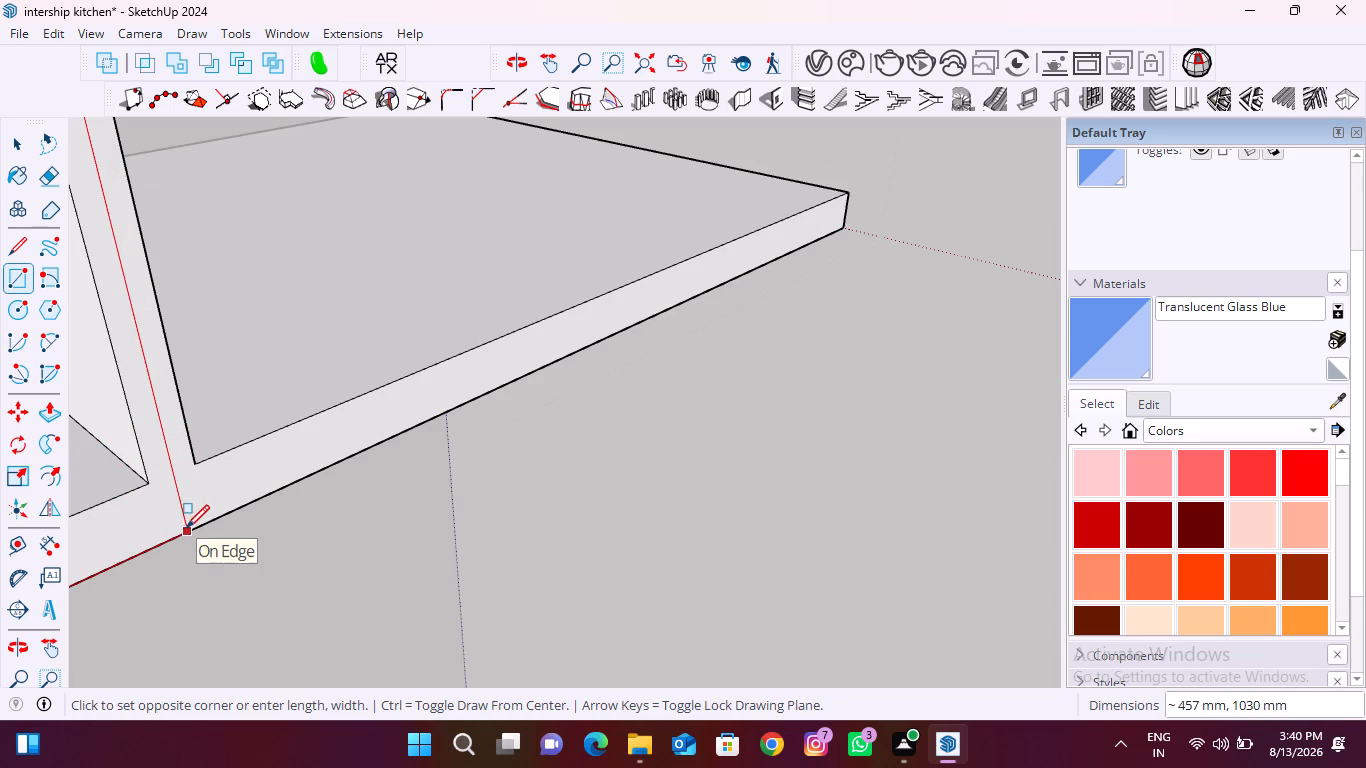
{"action": "left_click", "coordinate": [186, 528]}
Copy the rectangle's vertical edge beside the glazed door about 5 mm towards the open shelves.
{"action": "scroll", "coordinate": [354, 428], "scroll_direction": "down", "scroll_amount": 20}
{"action": "scroll", "coordinate": [354, 428], "scroll_direction": "down", "scroll_amount": 7}
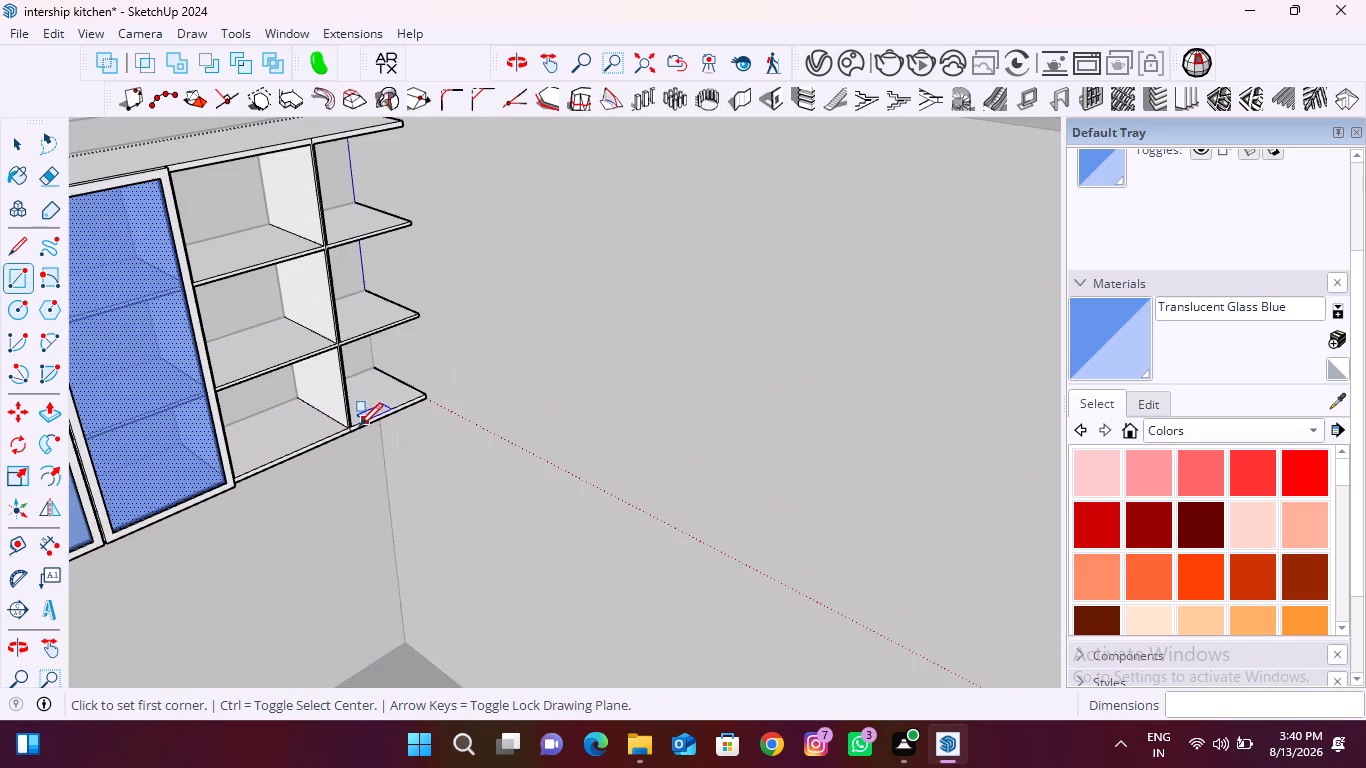
{"action": "middle_click_drag", "start_coordinate": [253, 468], "coordinate": [146, 477]}
{"action": "key", "text": "space"}
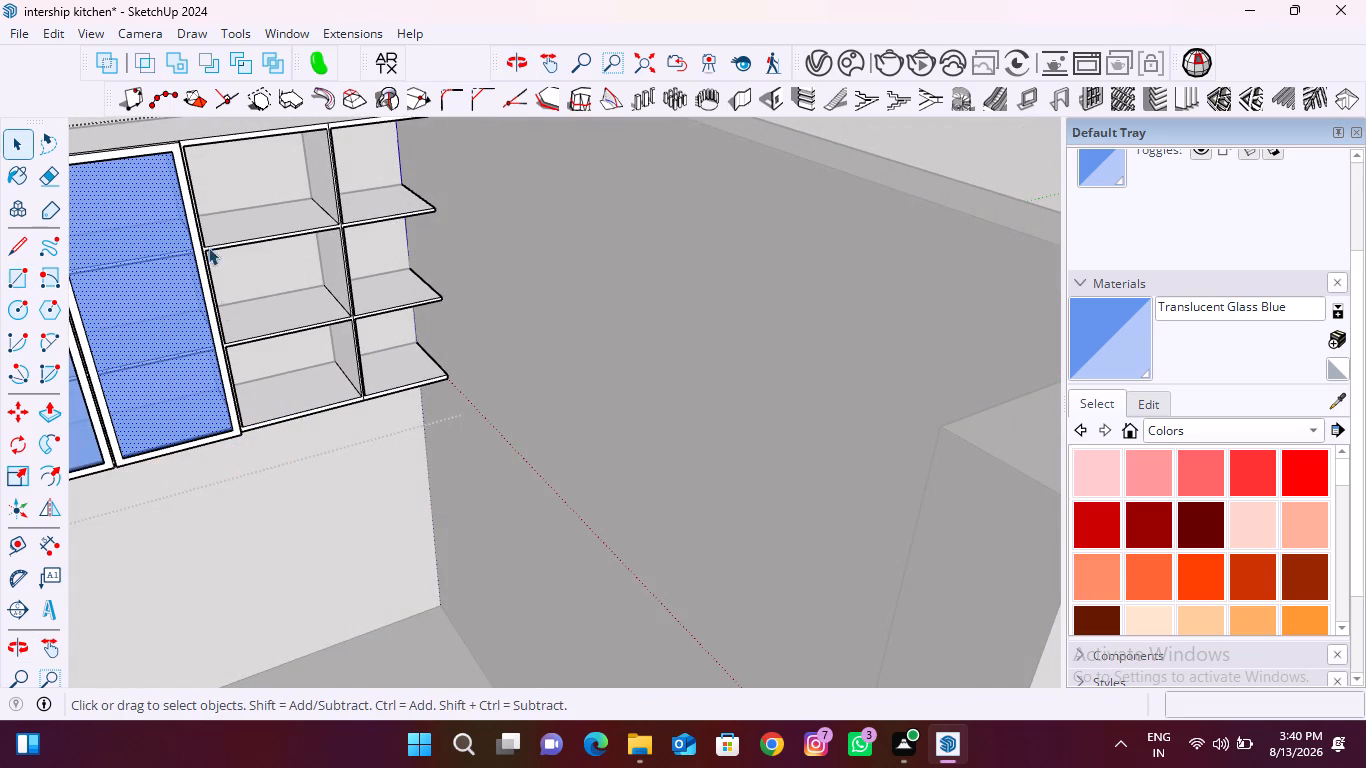
{"action": "scroll", "coordinate": [186, 132], "scroll_direction": "up", "scroll_amount": 20}
{"action": "scroll", "coordinate": [186, 132], "scroll_direction": "up", "scroll_amount": 9}
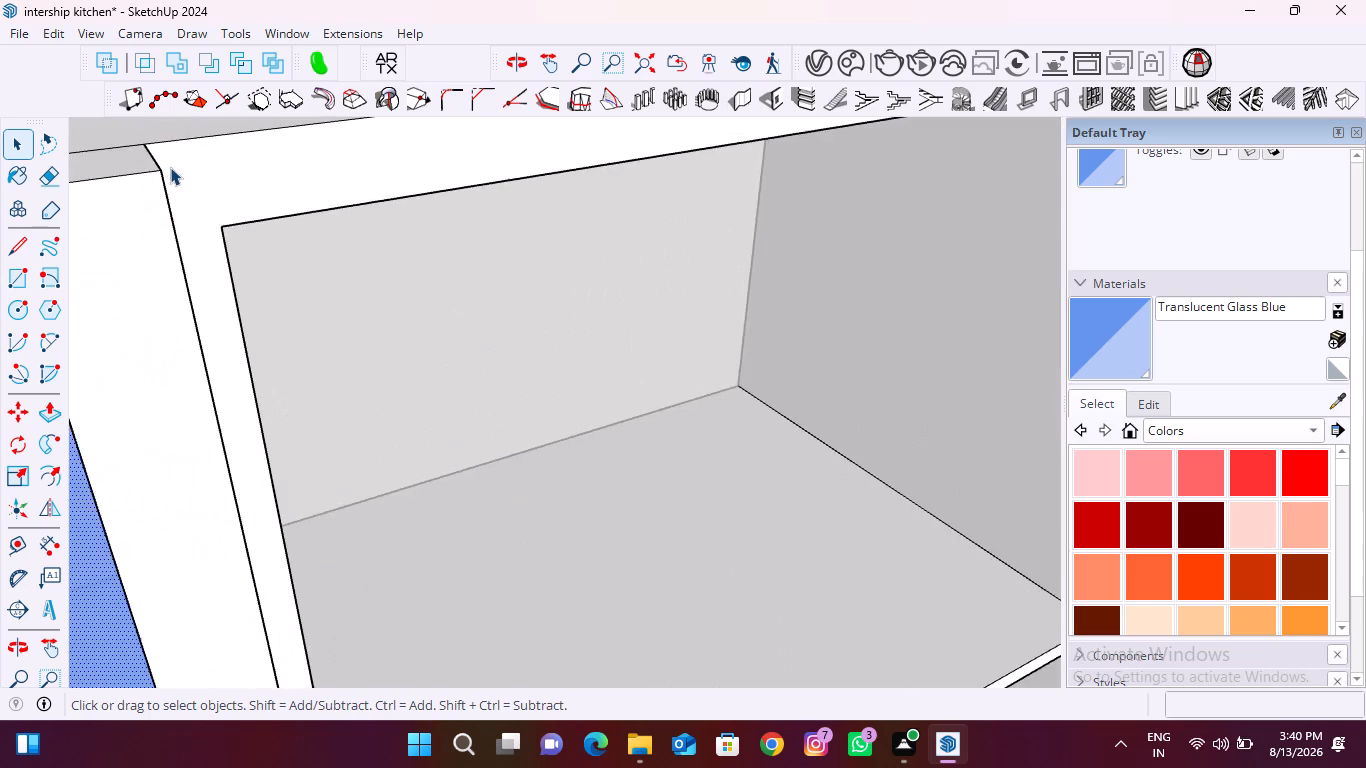
{"action": "scroll", "coordinate": [170, 167], "scroll_direction": "up", "scroll_amount": 4}
{"action": "middle_click_drag", "start_coordinate": [178, 177], "coordinate": [58, 142]}
{"action": "scroll", "coordinate": [109, 207], "scroll_direction": "up", "scroll_amount": 1}
{"action": "scroll", "coordinate": [210, 390], "scroll_direction": "down", "scroll_amount": 7}
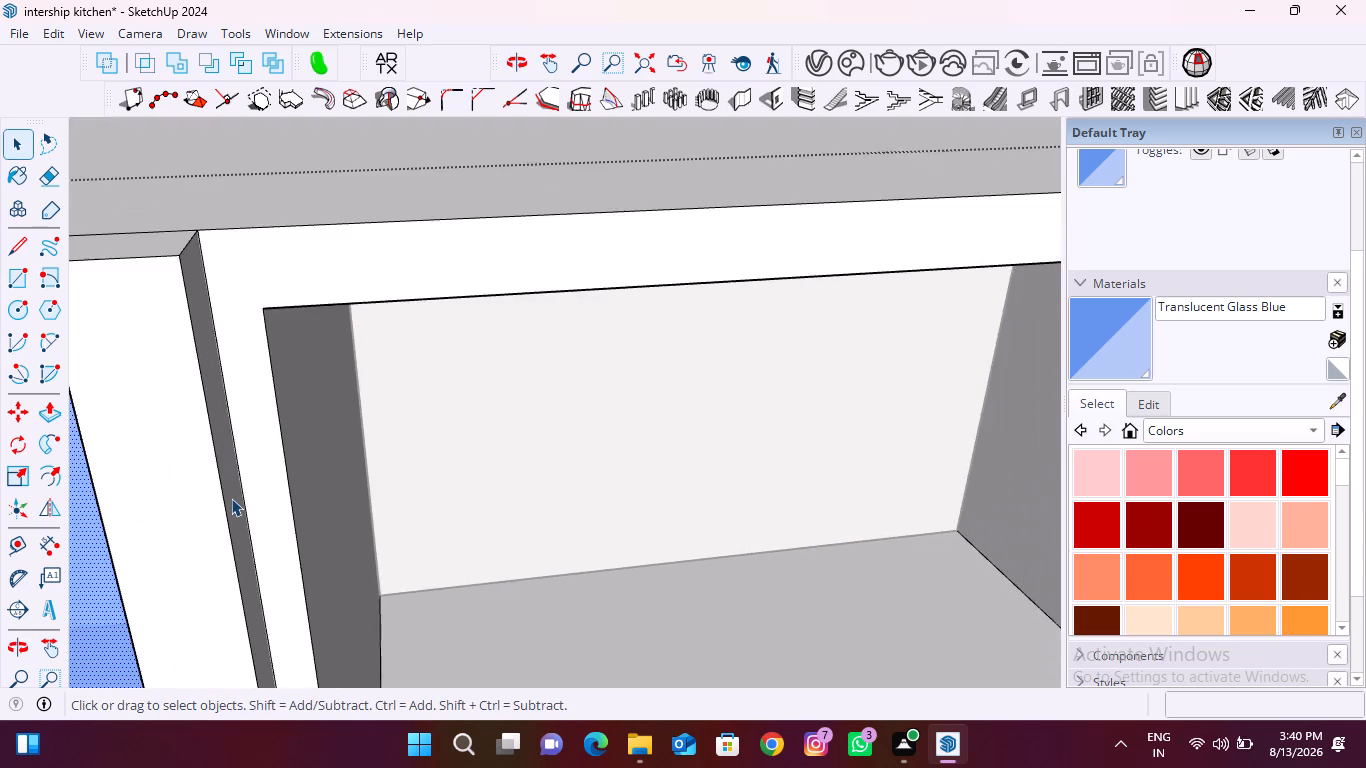
{"action": "scroll", "coordinate": [231, 498], "scroll_direction": "down", "scroll_amount": 2}
{"action": "scroll", "coordinate": [203, 289], "scroll_direction": "up", "scroll_amount": 13}
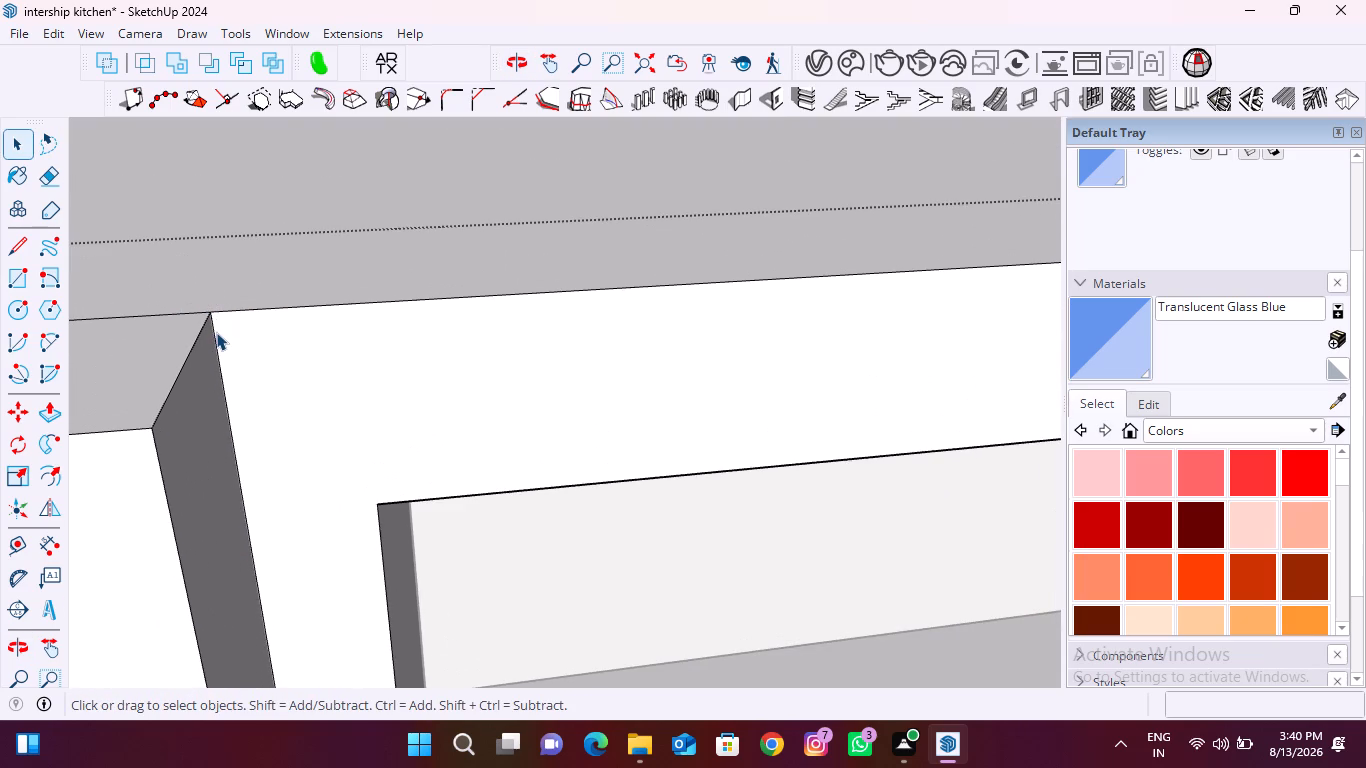
{"action": "left_click", "coordinate": [216, 332]}
{"action": "key", "text": "m"}
{"action": "left_click", "coordinate": [210, 314]}
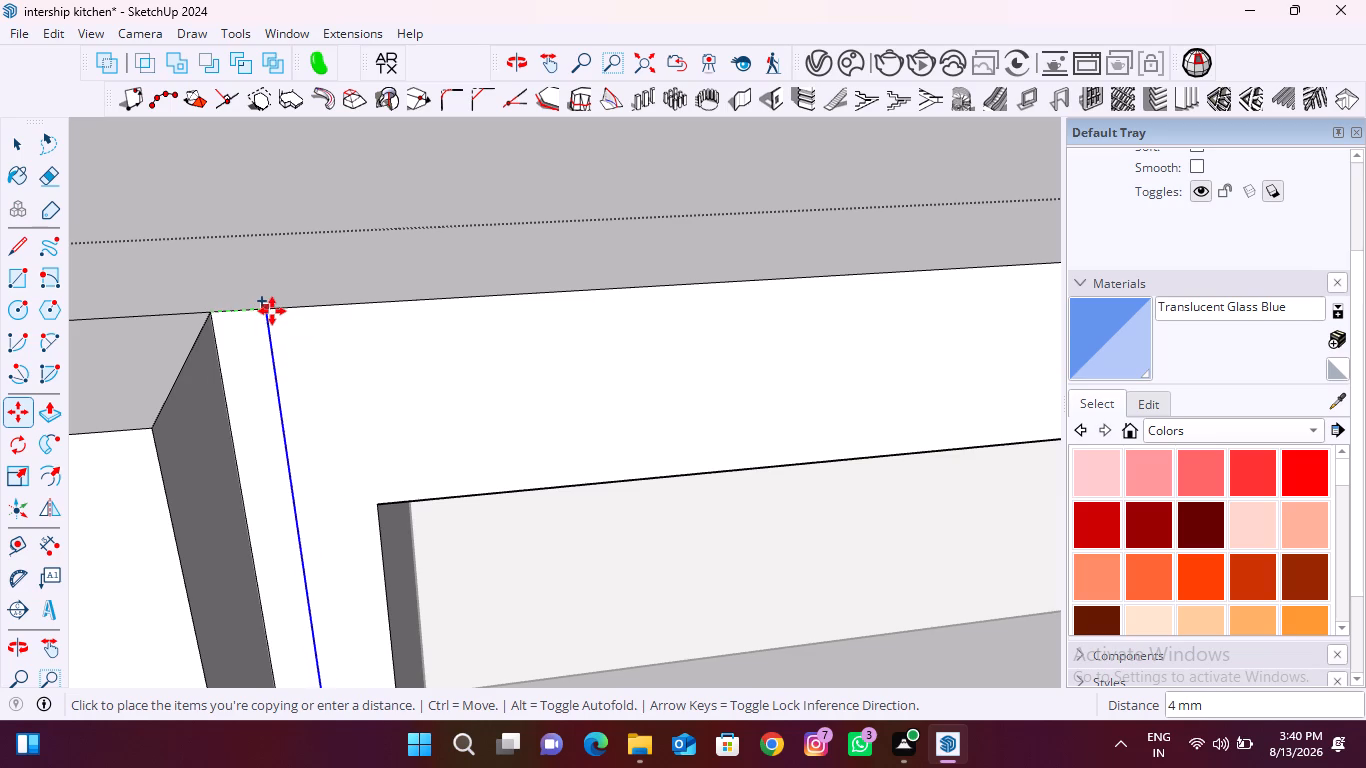
{"action": "left_click", "coordinate": [277, 311]}
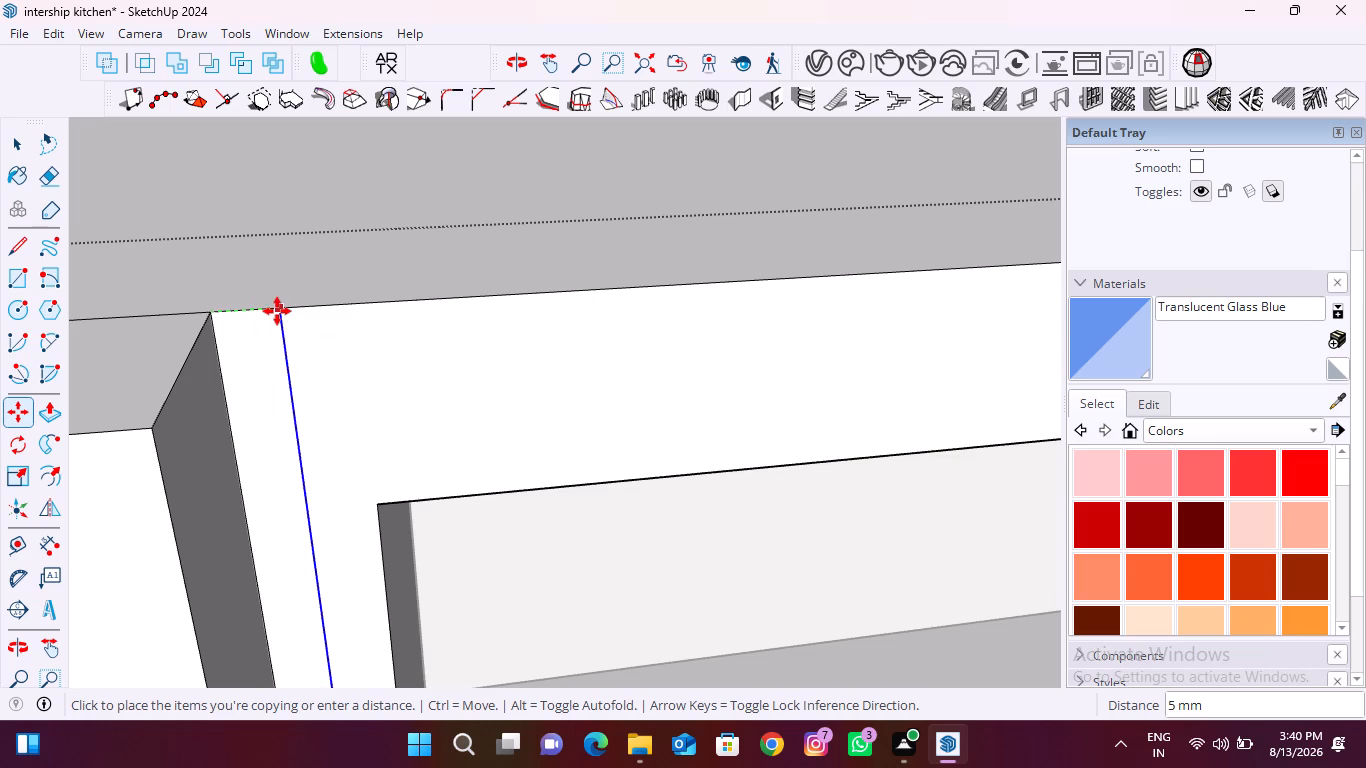
Copy the bay outline's two vertical, top and bottom edges about 2292 mm sideways, clear of the shelf unit and beyond the side wall.
{"action": "scroll", "coordinate": [201, 304], "scroll_direction": "down", "scroll_amount": 20}
{"action": "scroll", "coordinate": [201, 304], "scroll_direction": "down", "scroll_amount": 11}
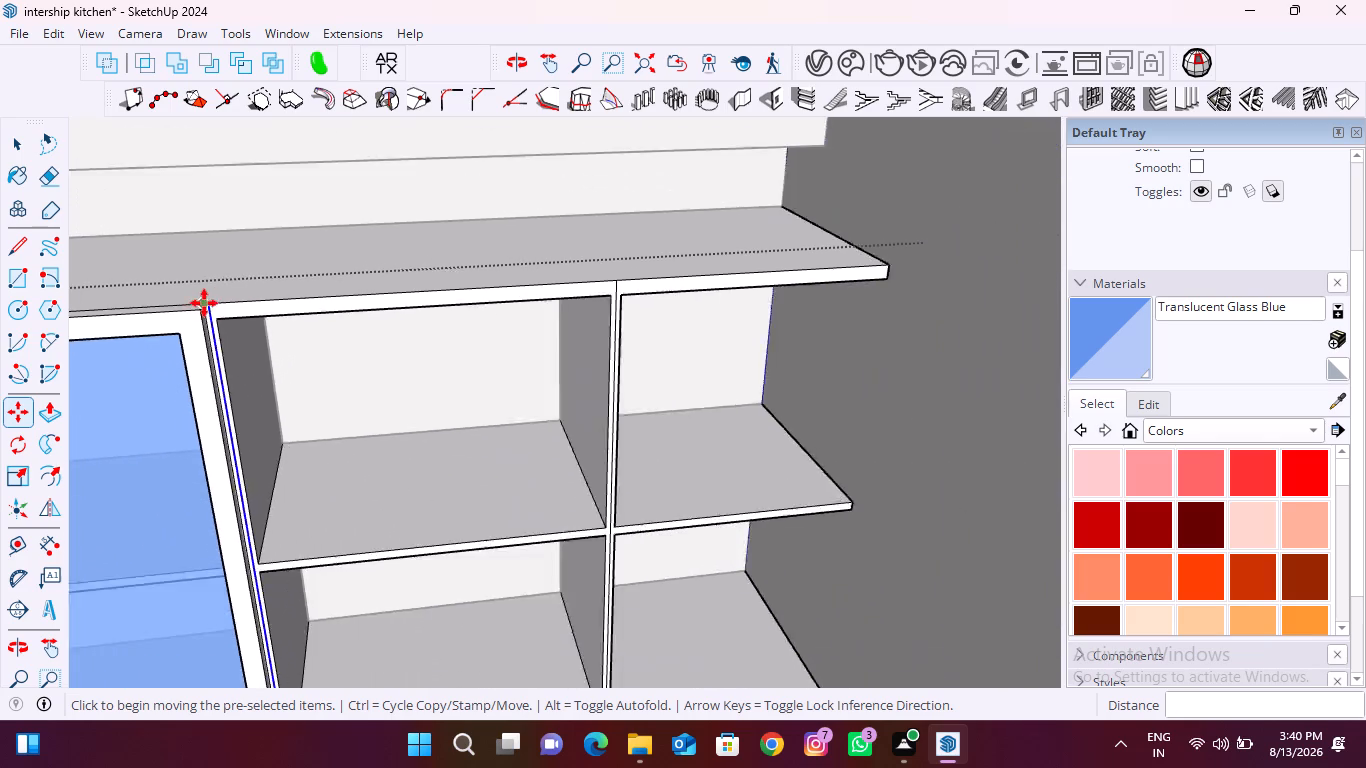
{"action": "scroll", "coordinate": [204, 303], "scroll_direction": "down", "scroll_amount": 9}
{"action": "middle_click_drag", "start_coordinate": [325, 517], "coordinate": [372, 489]}
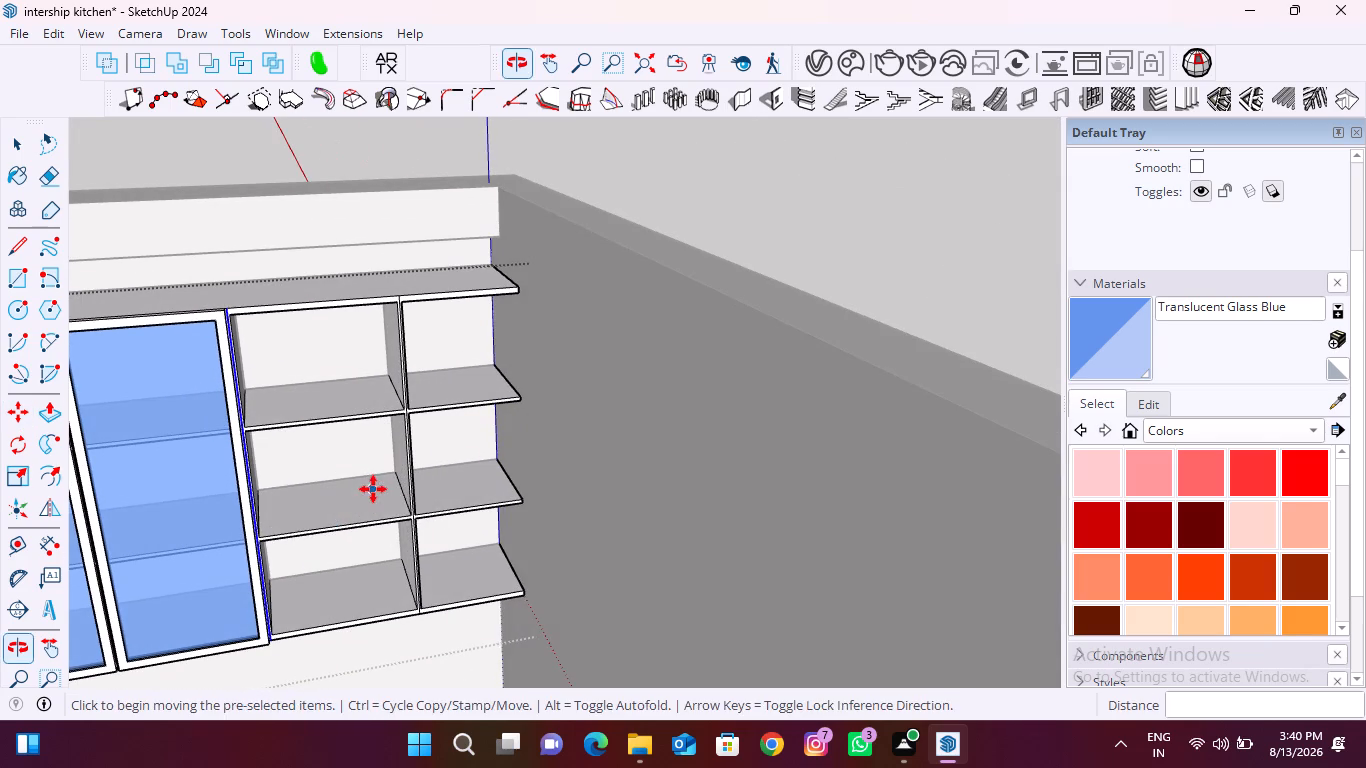
{"action": "key", "text": "space"}
{"action": "scroll", "coordinate": [286, 305], "scroll_direction": "up", "scroll_amount": 6}
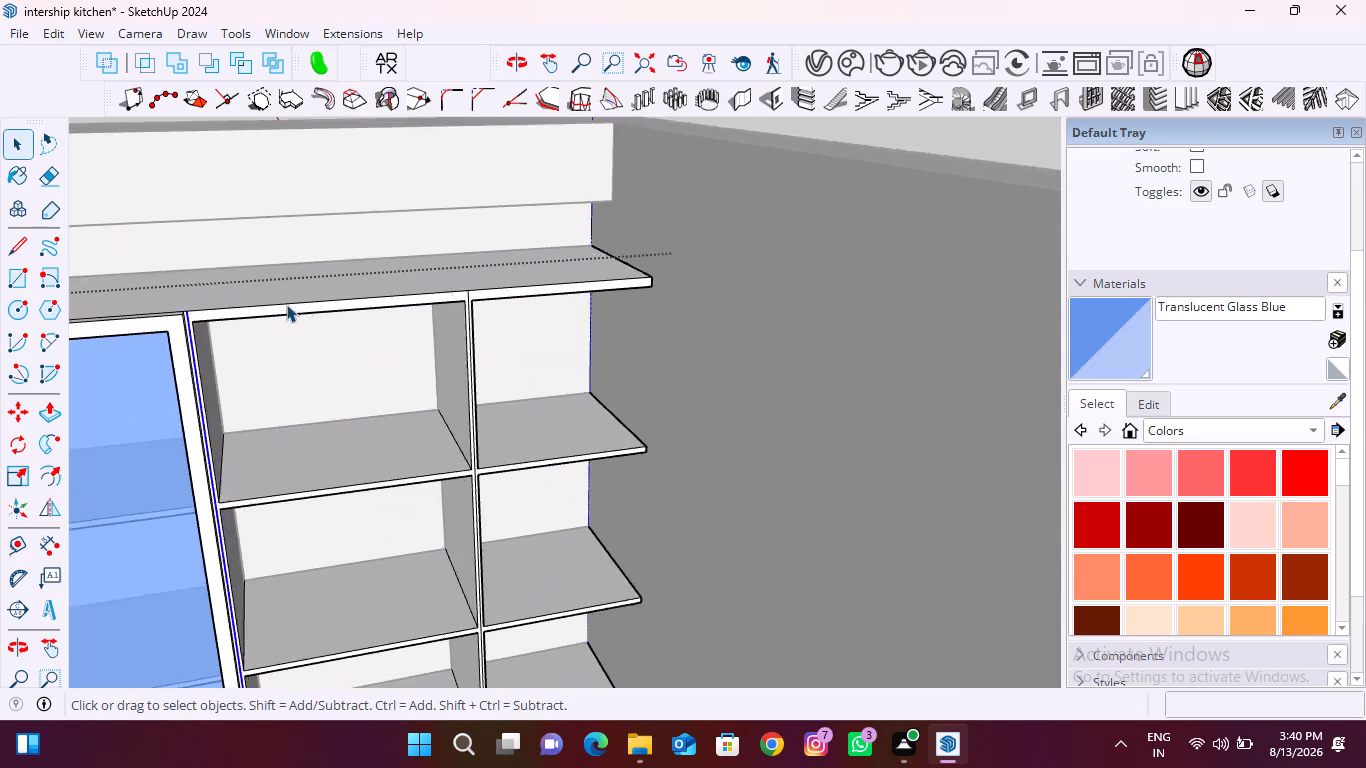
{"action": "scroll", "coordinate": [286, 304], "scroll_direction": "up", "scroll_amount": 3}
{"action": "left_click", "coordinate": [294, 303], "text": "shift"}
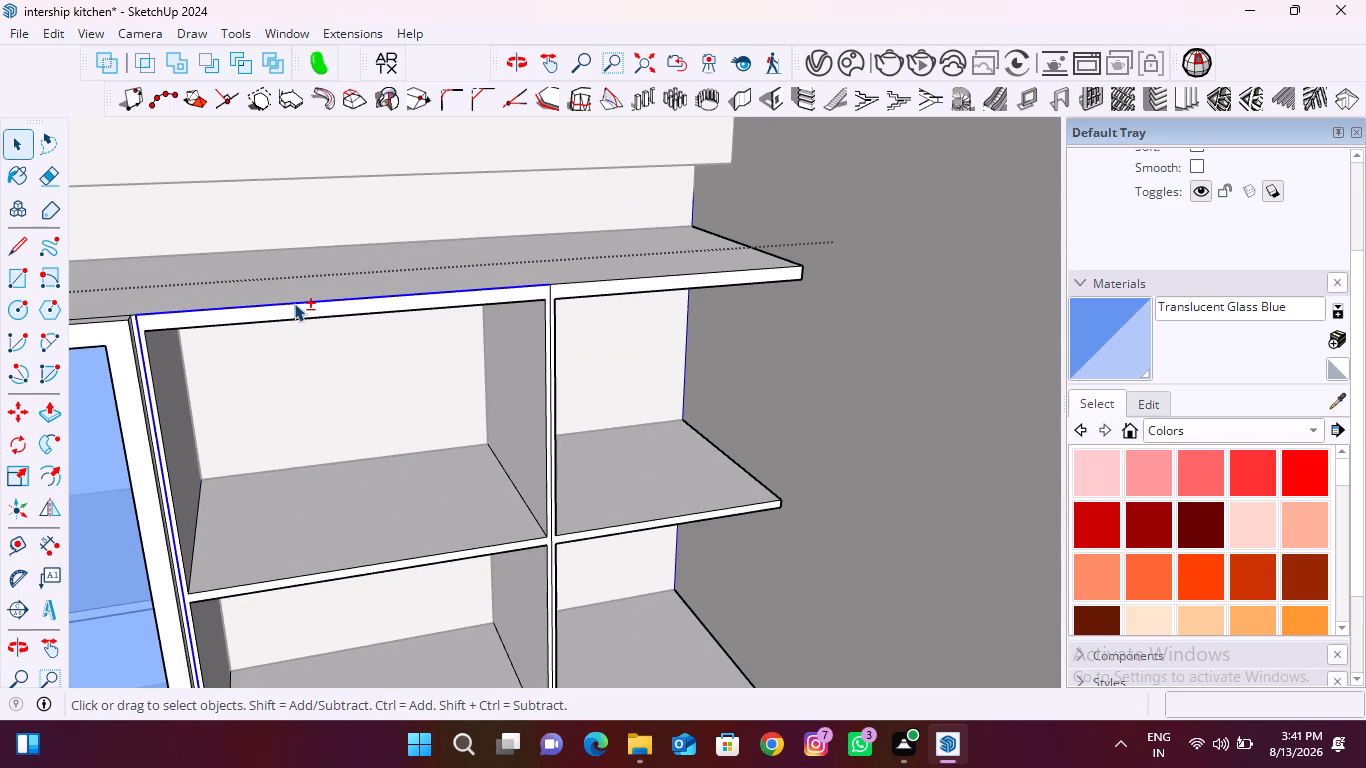
{"action": "left_click", "coordinate": [550, 291], "text": "shift"}
{"action": "scroll", "coordinate": [462, 231], "scroll_direction": "down", "scroll_amount": 11}
{"action": "scroll", "coordinate": [453, 497], "scroll_direction": "up", "scroll_amount": 6}
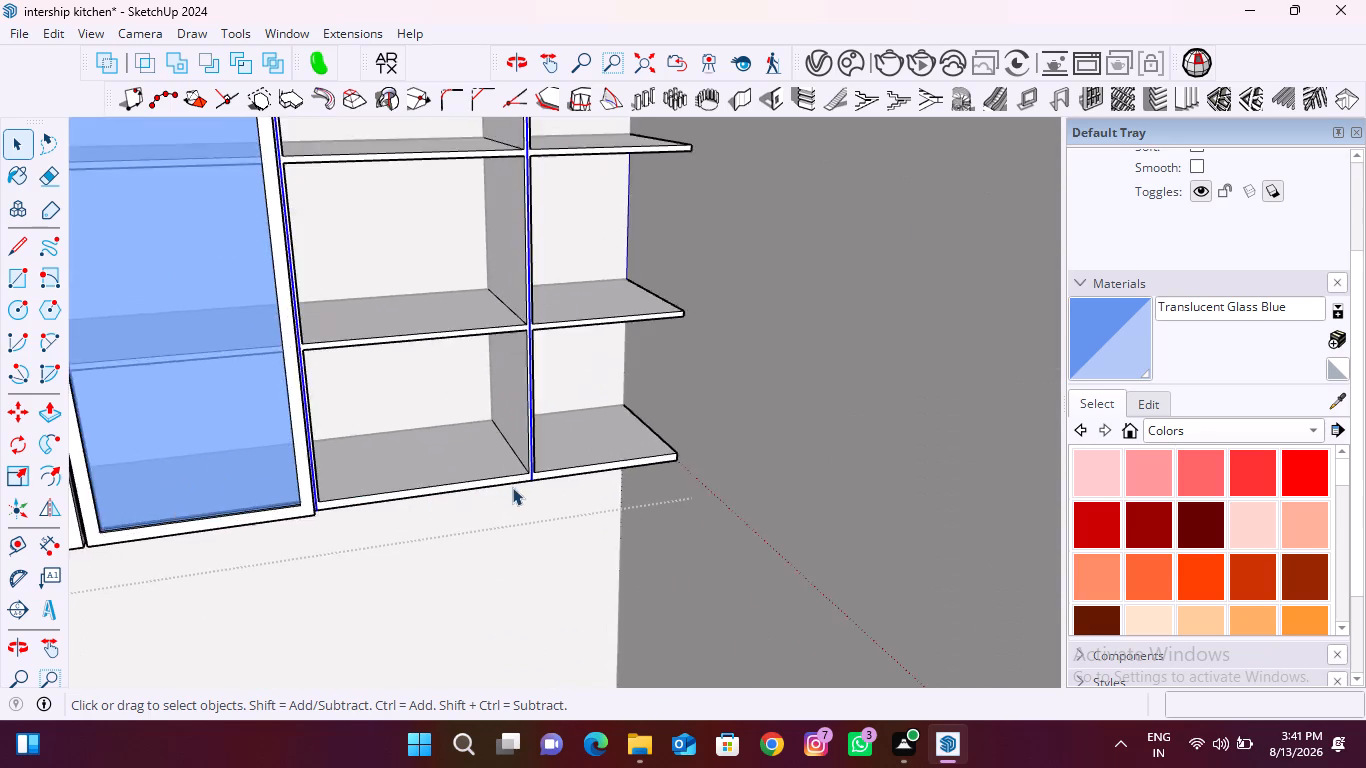
{"action": "scroll", "coordinate": [512, 487], "scroll_direction": "up", "scroll_amount": 12}
{"action": "left_click", "coordinate": [548, 477], "text": "shift"}
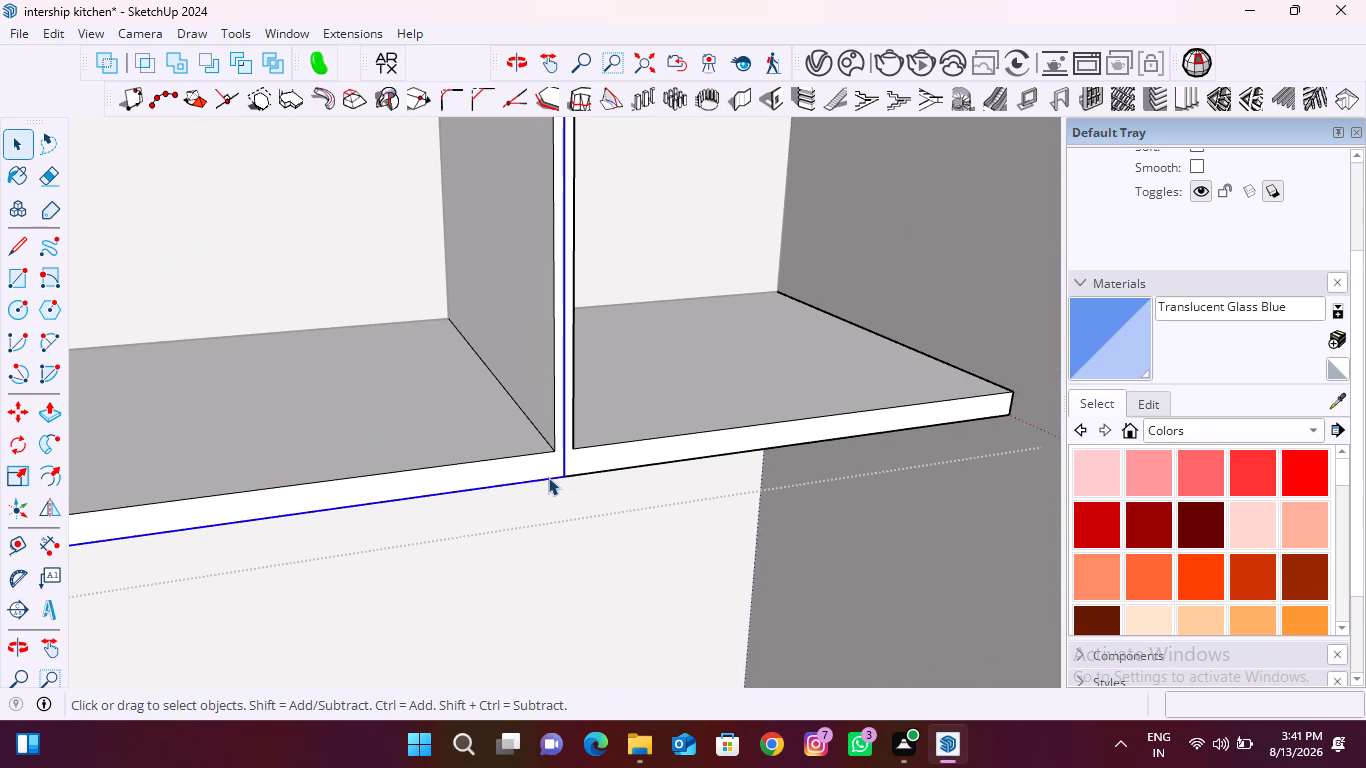
{"action": "key", "text": "m"}
{"action": "left_click", "coordinate": [565, 474]}
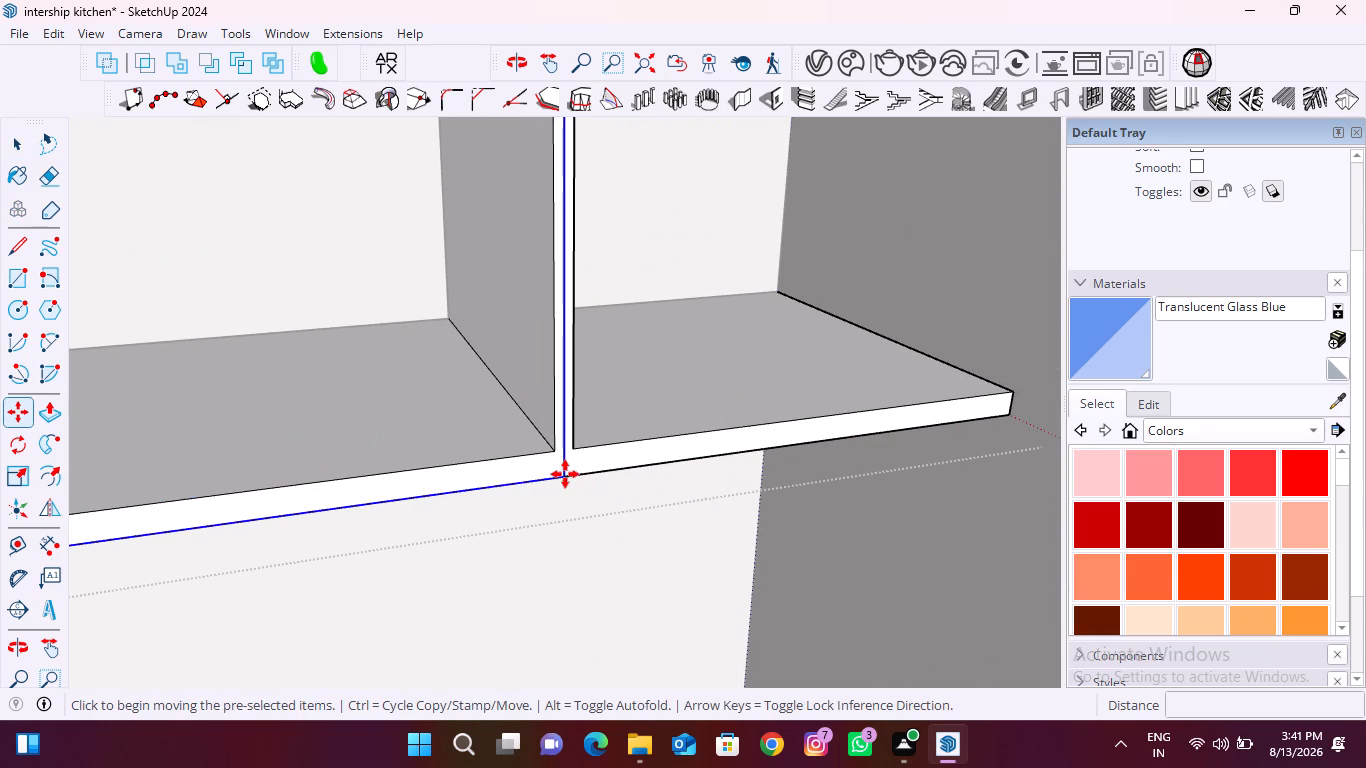
{"action": "scroll", "coordinate": [371, 488], "scroll_direction": "down", "scroll_amount": 20}
{"action": "scroll", "coordinate": [371, 488], "scroll_direction": "down", "scroll_amount": 11}
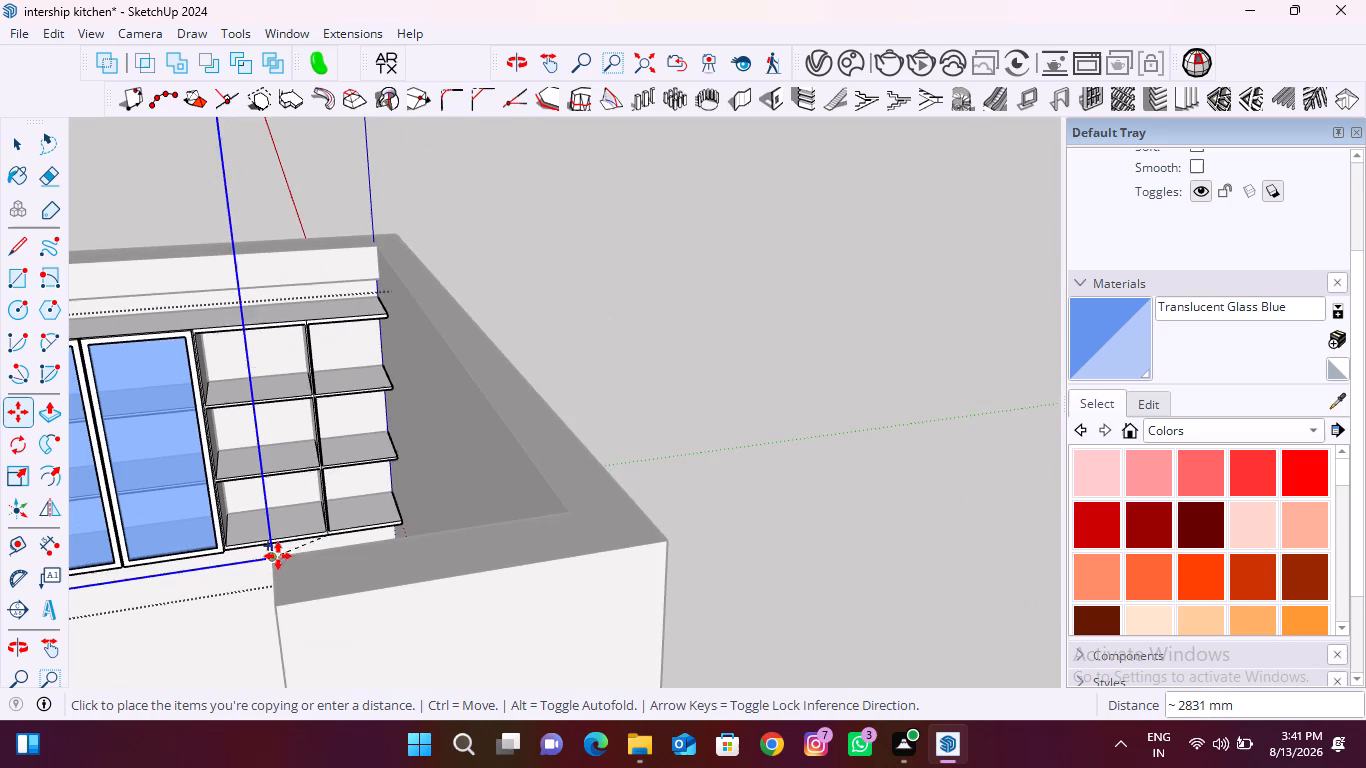
{"action": "scroll", "coordinate": [406, 501], "scroll_direction": "down", "scroll_amount": 10}
{"action": "scroll", "coordinate": [540, 469], "scroll_direction": "up", "scroll_amount": 4}
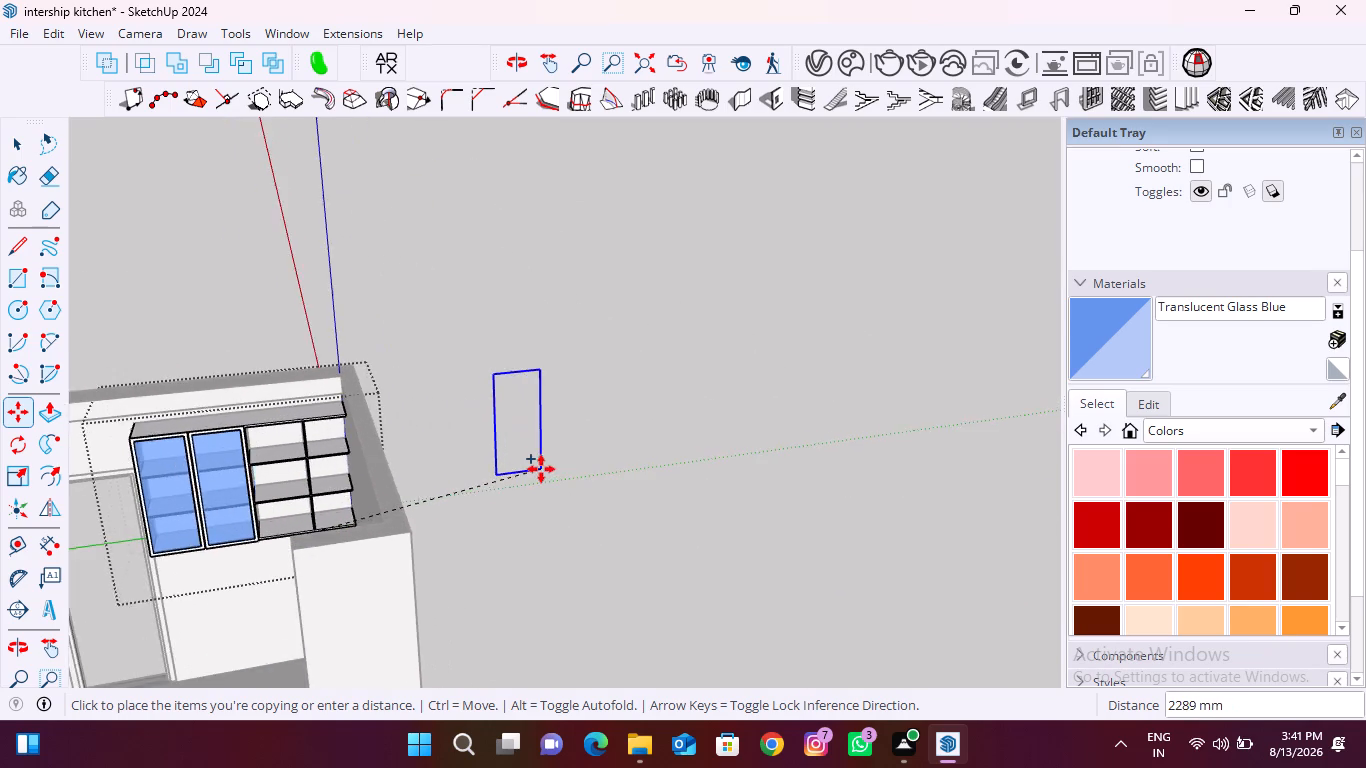
{"action": "scroll", "coordinate": [541, 469], "scroll_direction": "up", "scroll_amount": 5}
{"action": "left_click", "coordinate": [576, 495]}
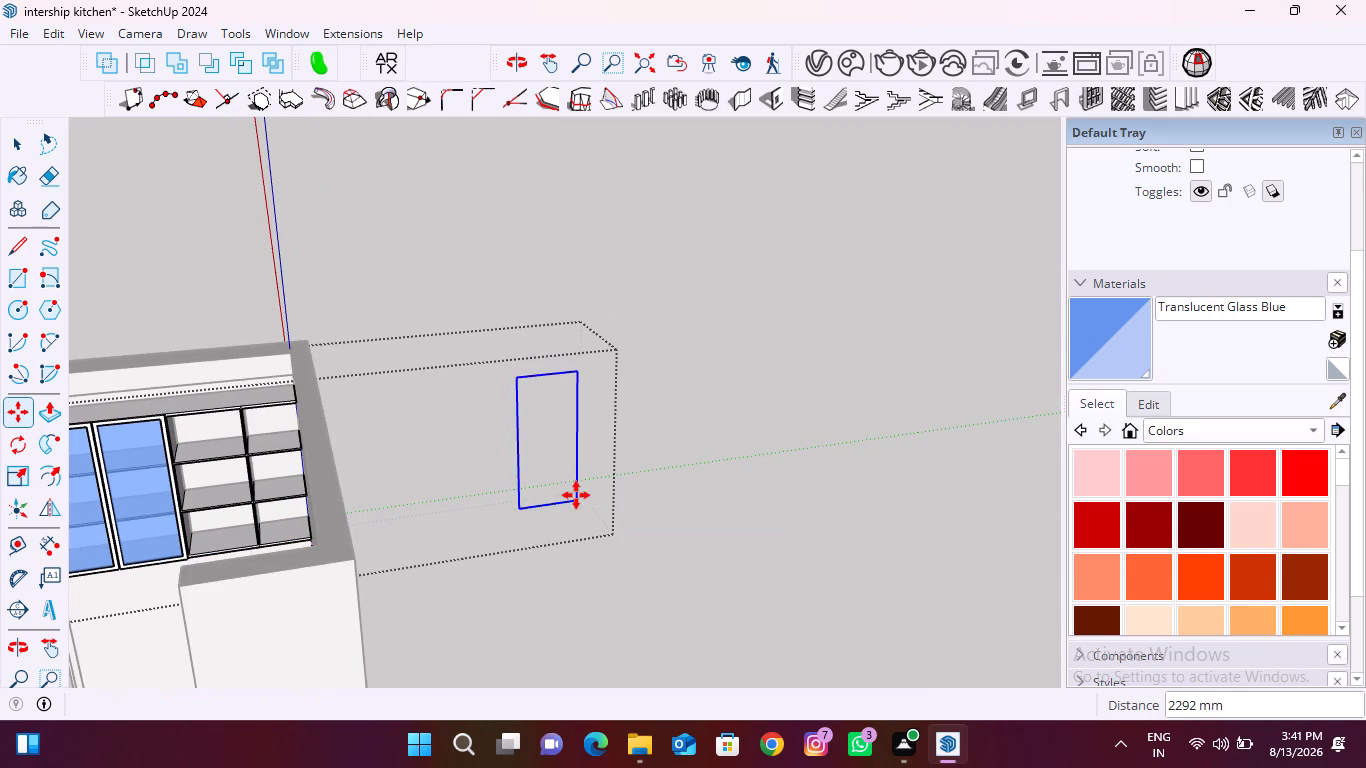
{"action": "key", "text": "space"}
Draw a rectangle of about 1030 × 452 mm corner to corner over the copied outline to fill it with a face.
{"action": "key", "text": "r"}
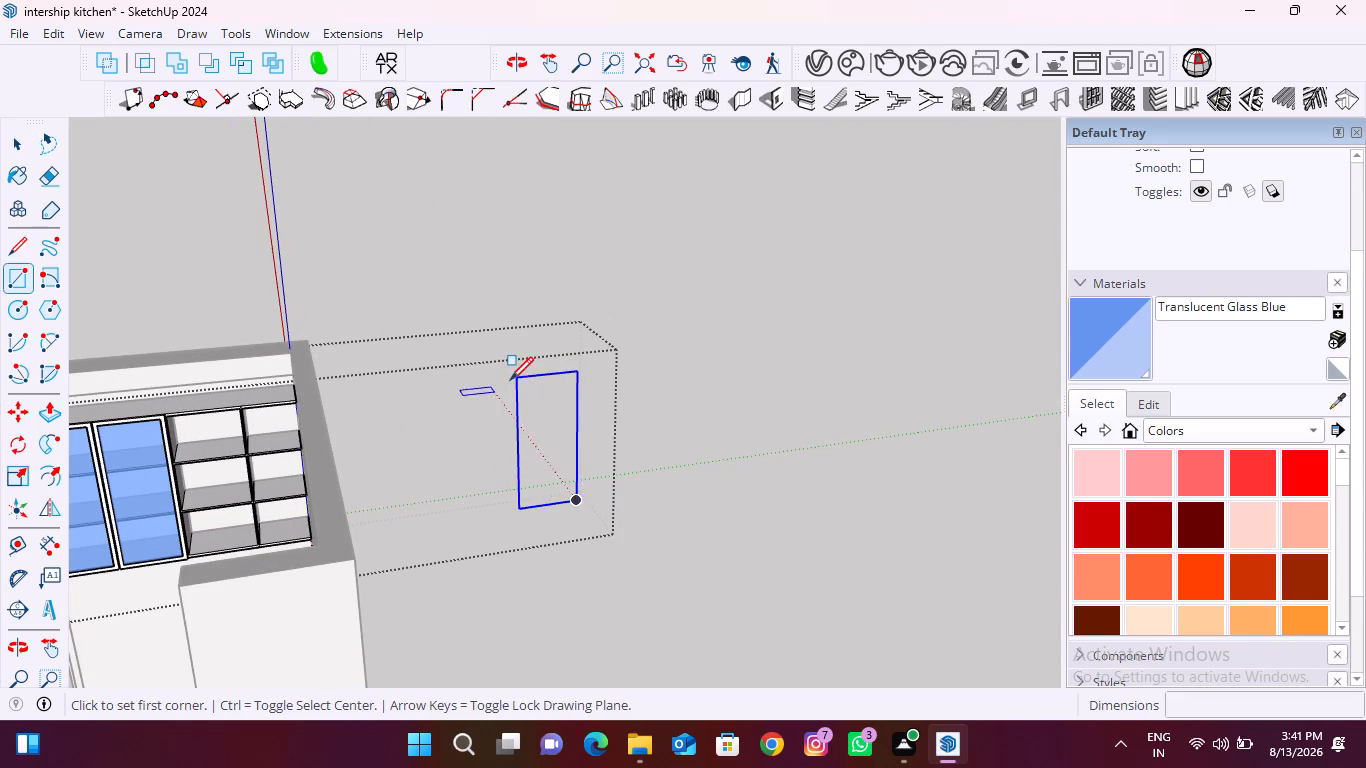
{"action": "left_click", "coordinate": [517, 380]}
{"action": "left_click", "coordinate": [577, 503]}
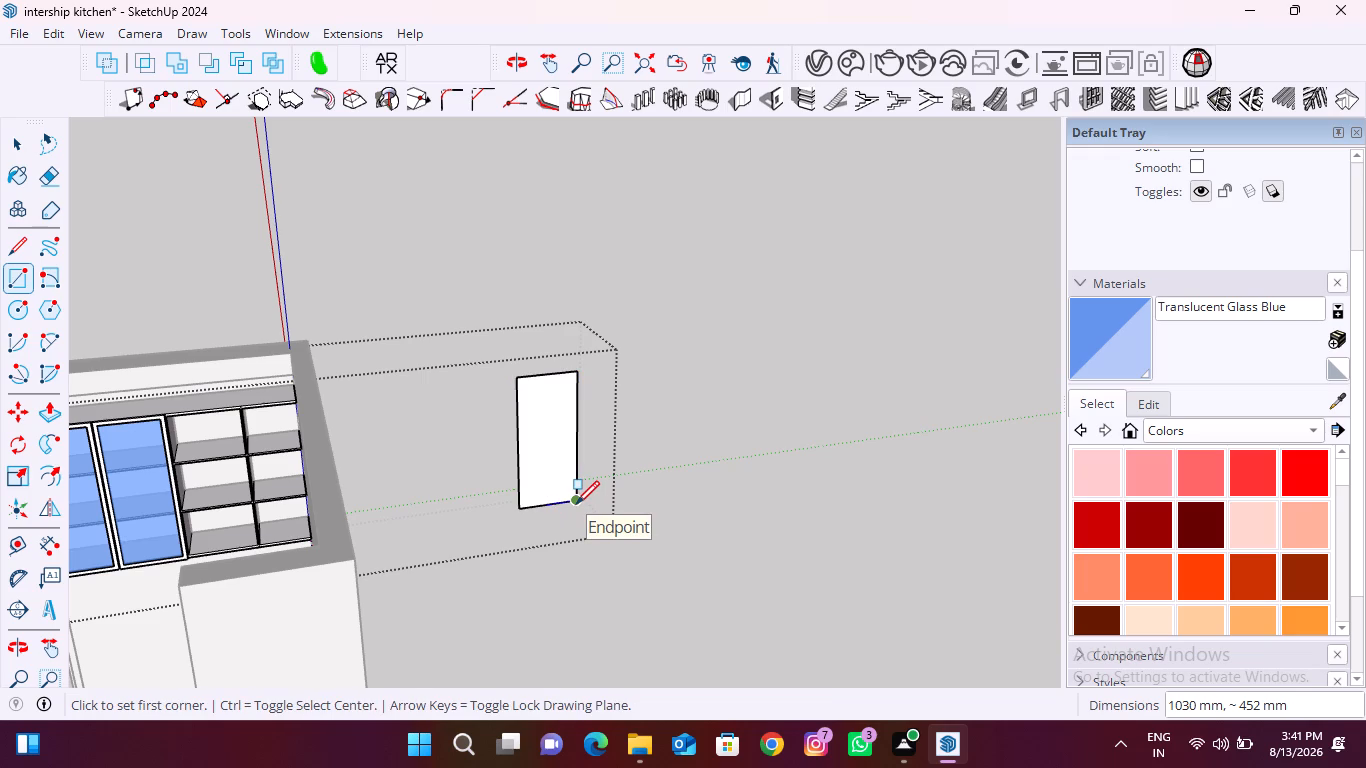
{"action": "key", "text": "space"}
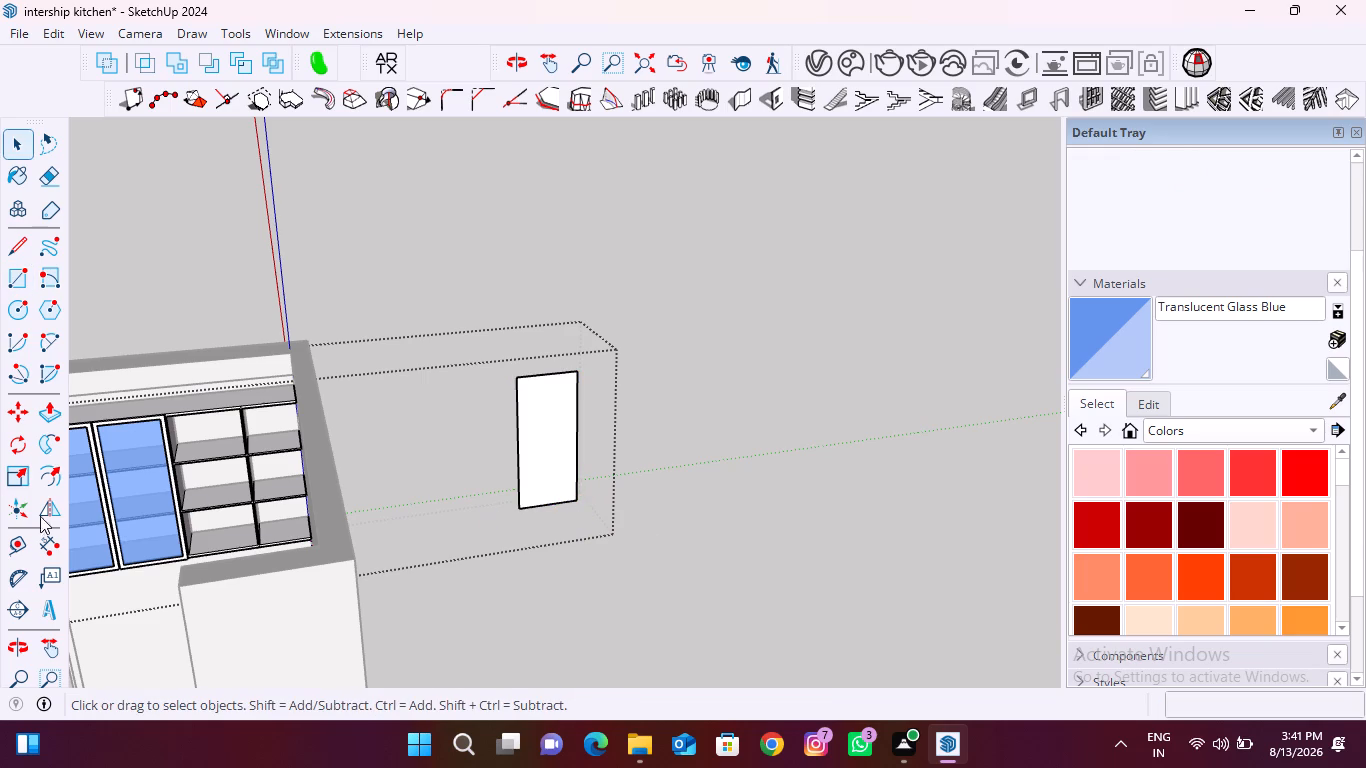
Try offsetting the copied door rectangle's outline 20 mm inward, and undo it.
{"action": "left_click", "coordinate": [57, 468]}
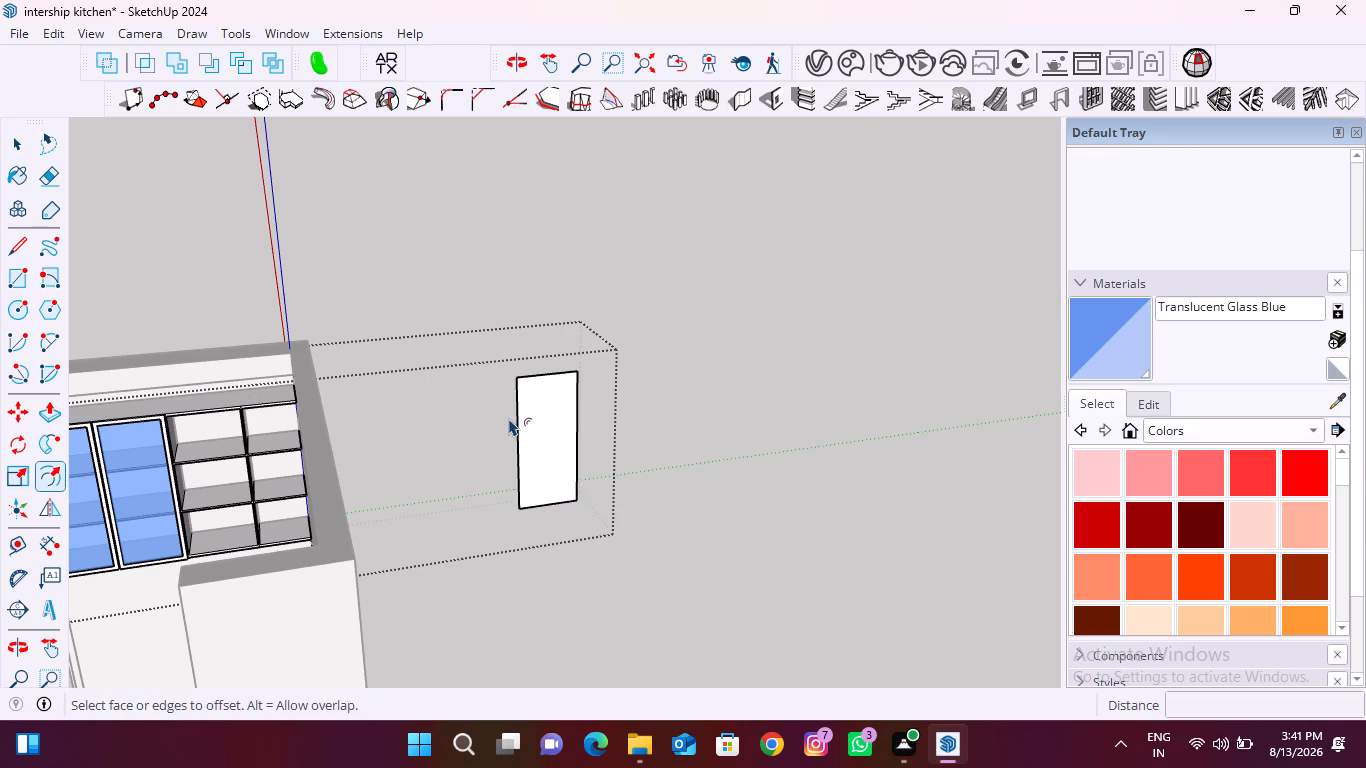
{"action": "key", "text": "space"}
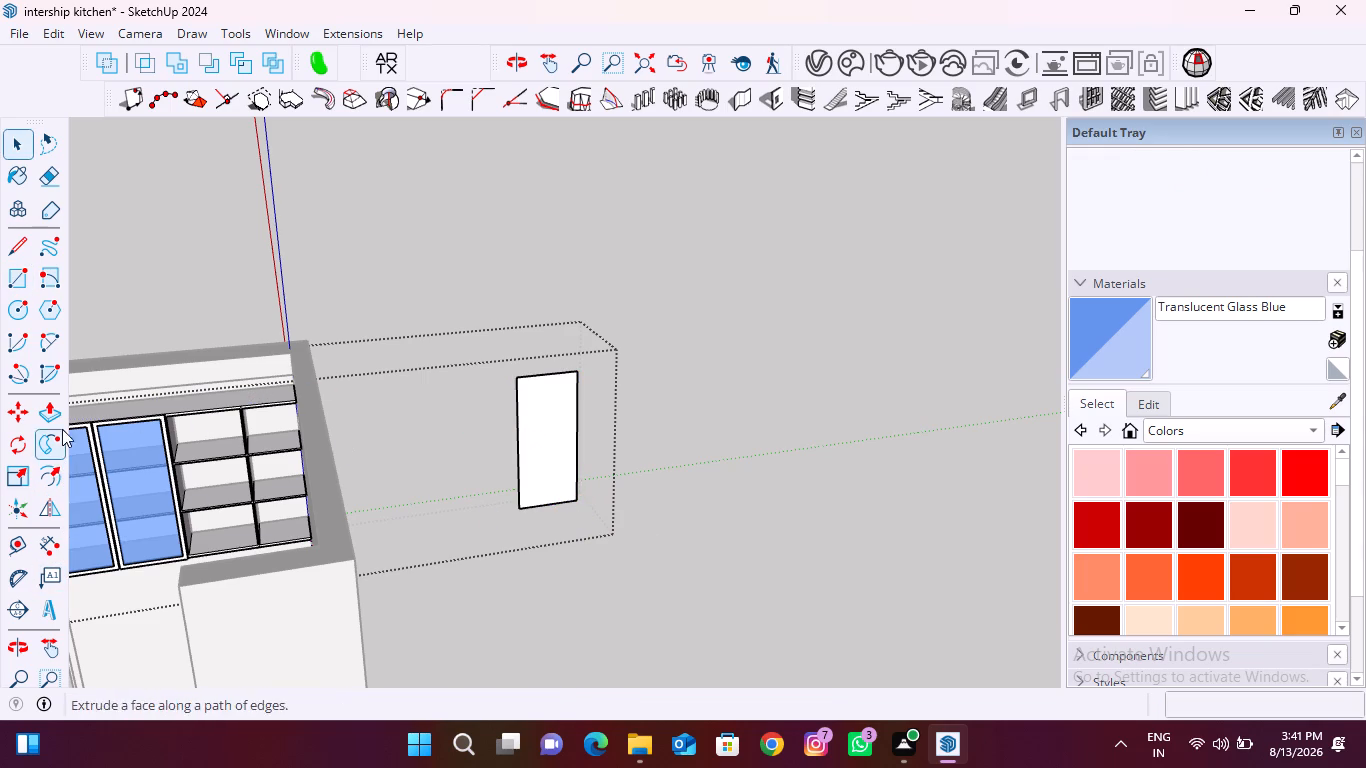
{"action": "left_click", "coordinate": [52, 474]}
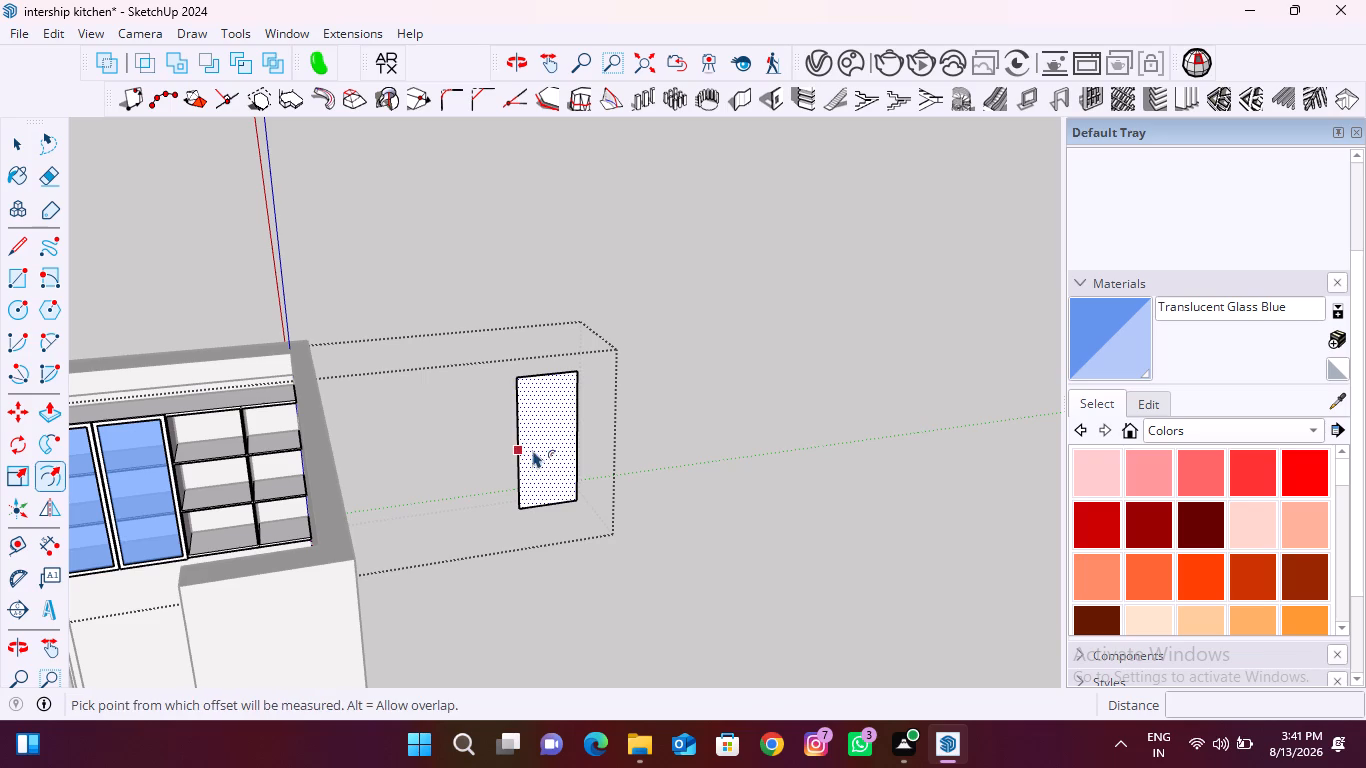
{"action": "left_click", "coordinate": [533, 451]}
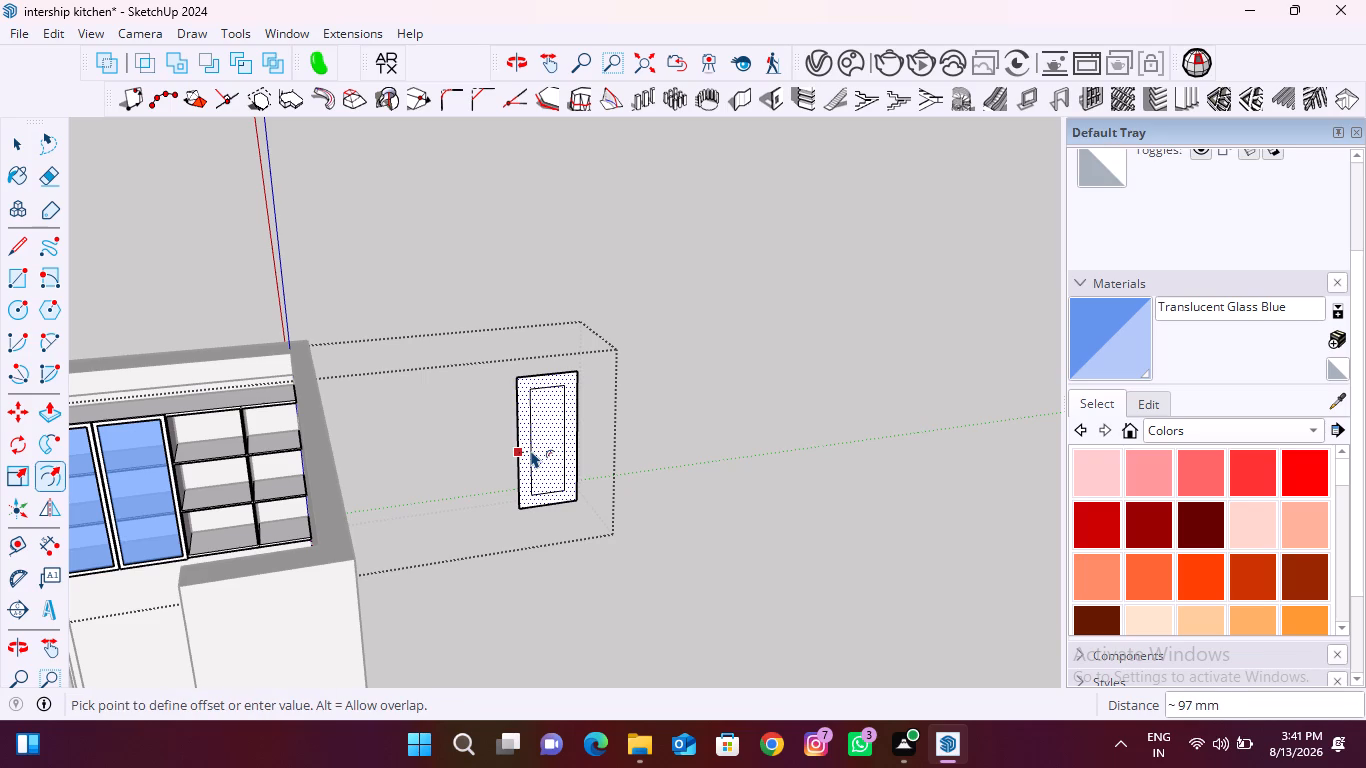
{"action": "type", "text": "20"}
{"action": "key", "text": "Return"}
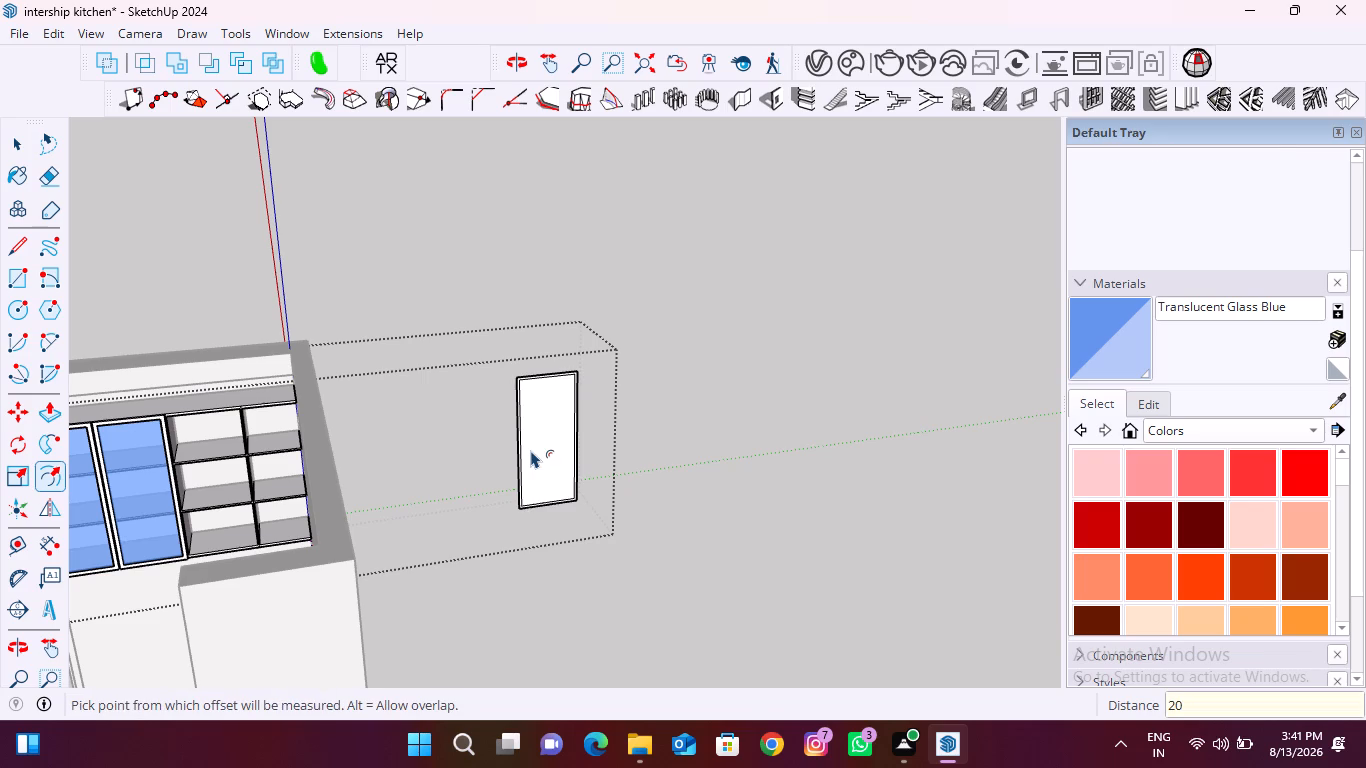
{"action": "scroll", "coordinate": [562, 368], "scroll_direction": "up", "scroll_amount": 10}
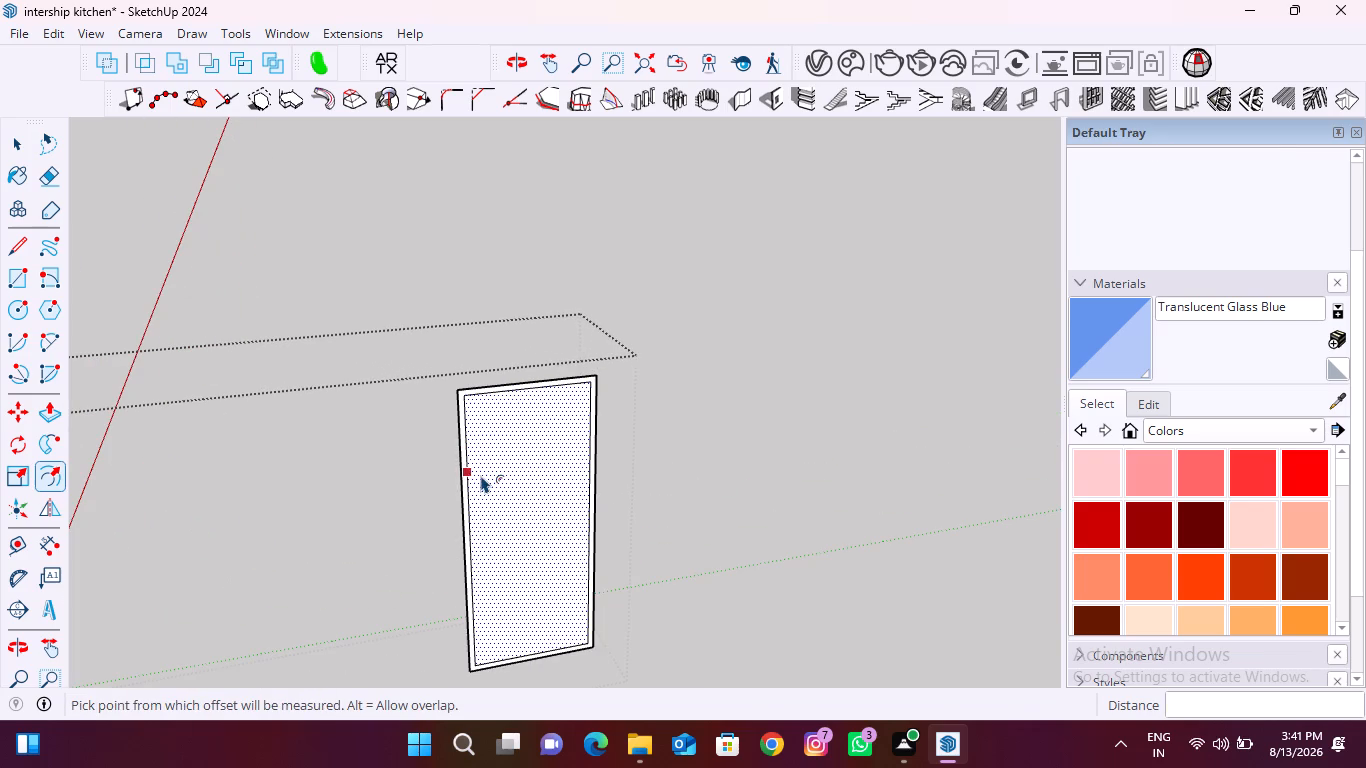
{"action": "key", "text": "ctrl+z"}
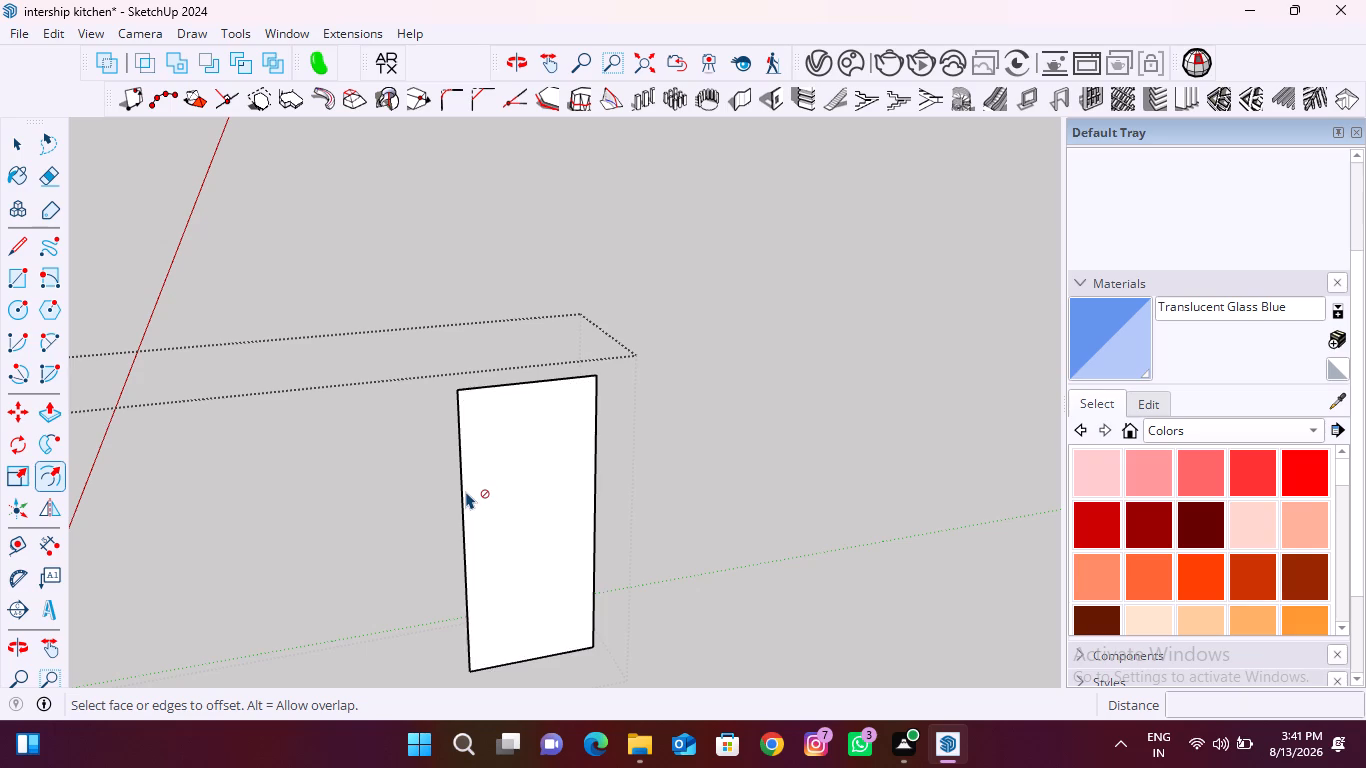
Offset the door rectangle's outline 25 mm inward and delete the inner face to leave an open frame.
{"action": "left_click", "coordinate": [473, 494]}
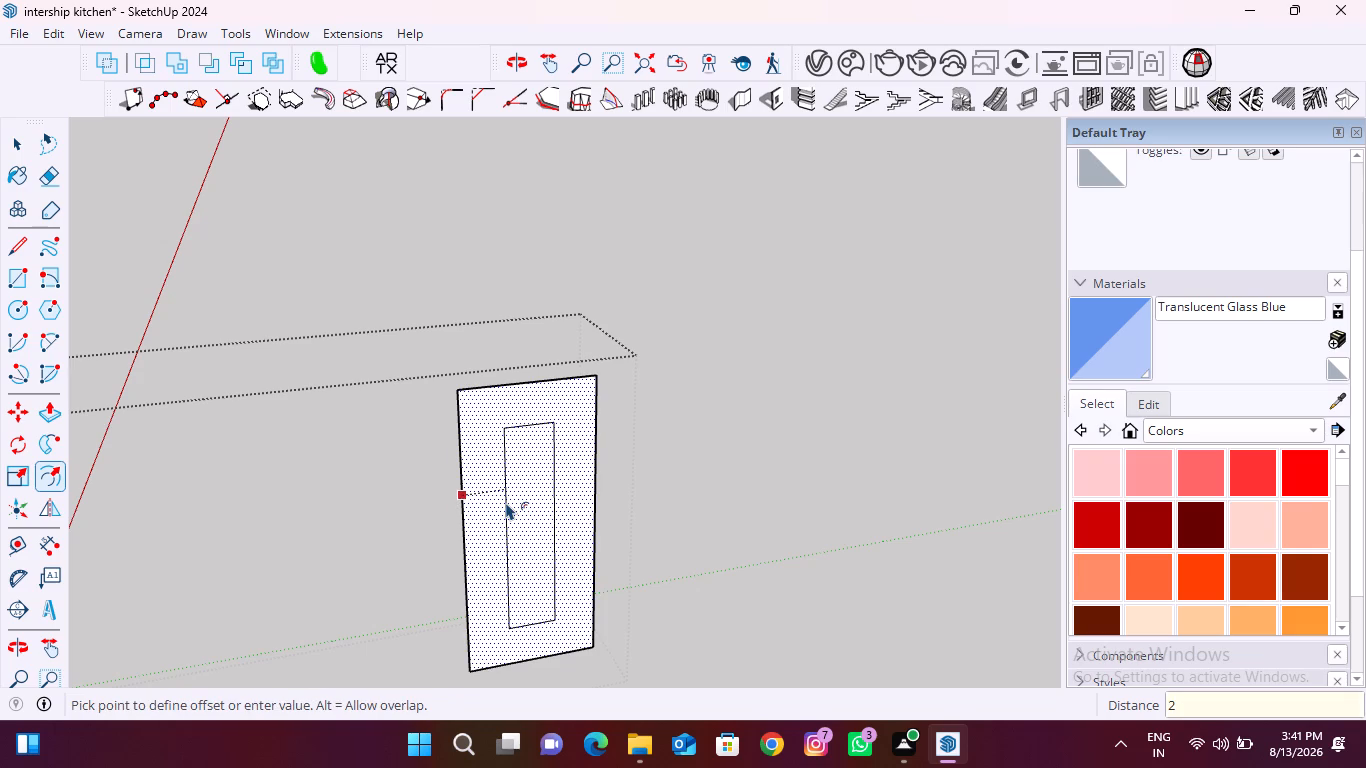
{"action": "key", "text": "Return"}
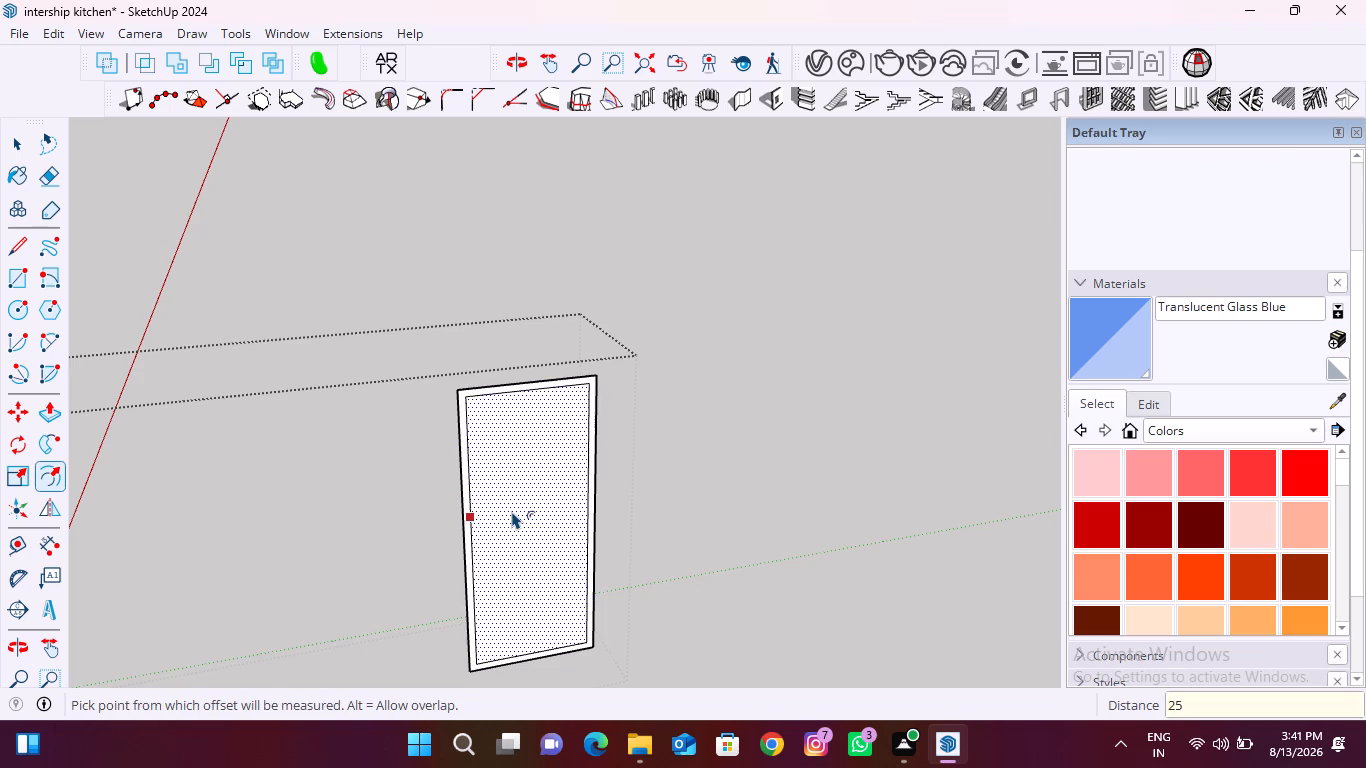
{"action": "key", "text": "space"}
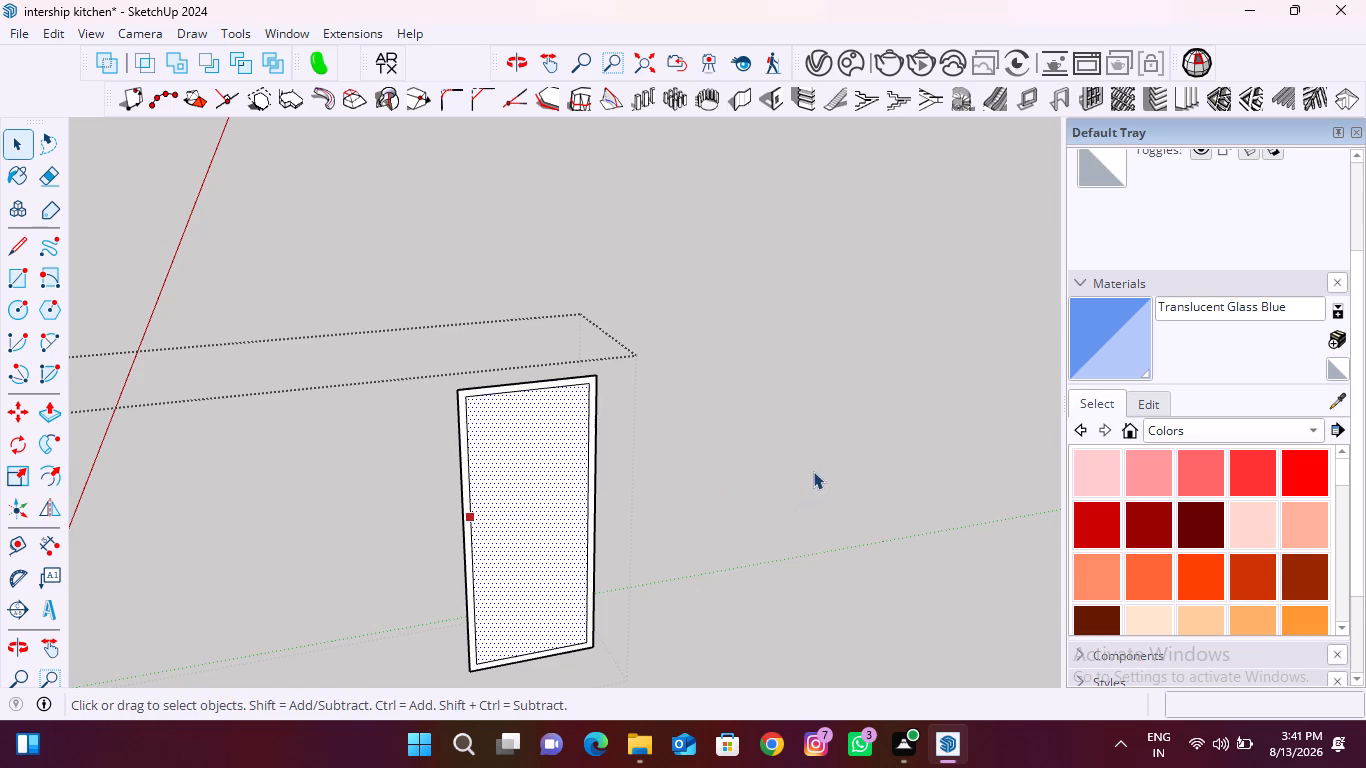
{"action": "left_click", "coordinate": [514, 501]}
{"action": "left_click", "coordinate": [514, 501]}
{"action": "key", "text": "Delete"}
Extrude the door frame's face 20 mm with Push/Pull.
{"action": "key", "text": "p"}
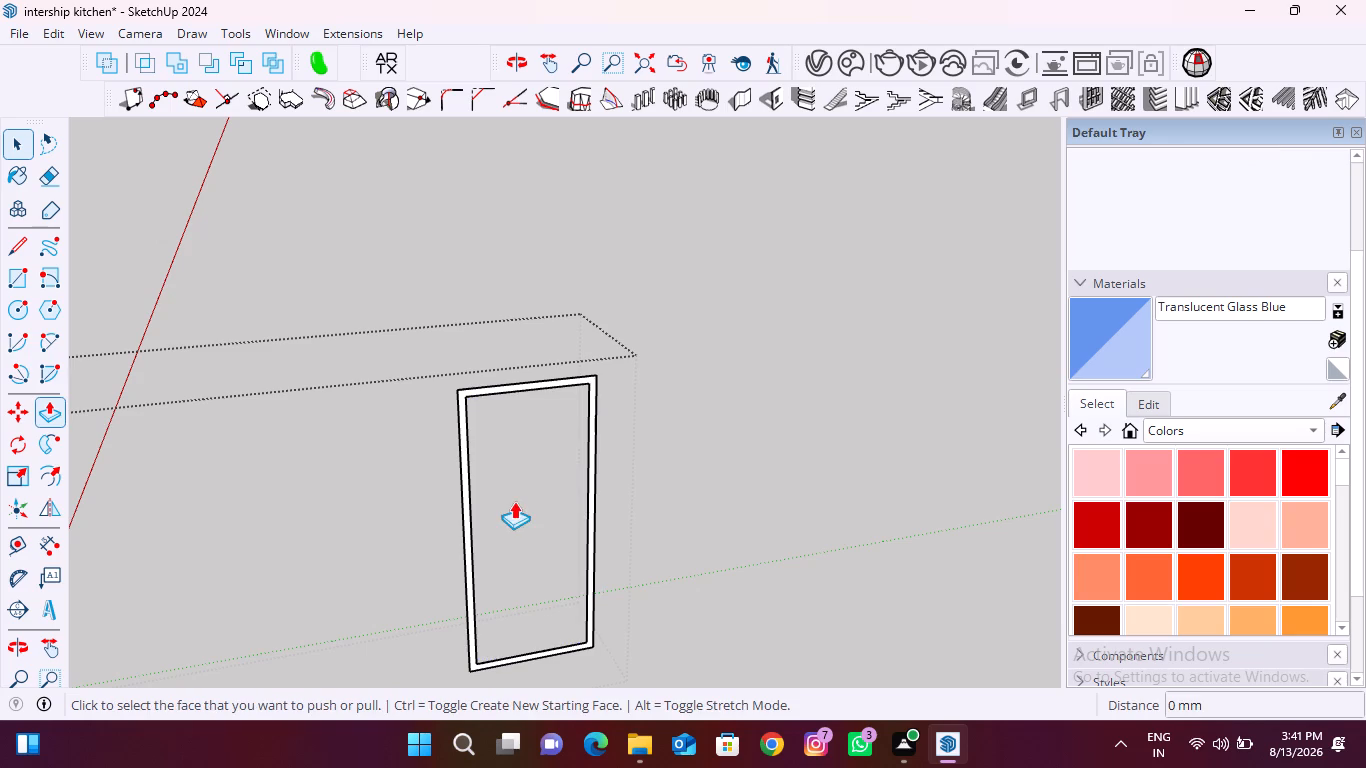
{"action": "middle_click_drag", "start_coordinate": [429, 486], "coordinate": [1244, 454]}
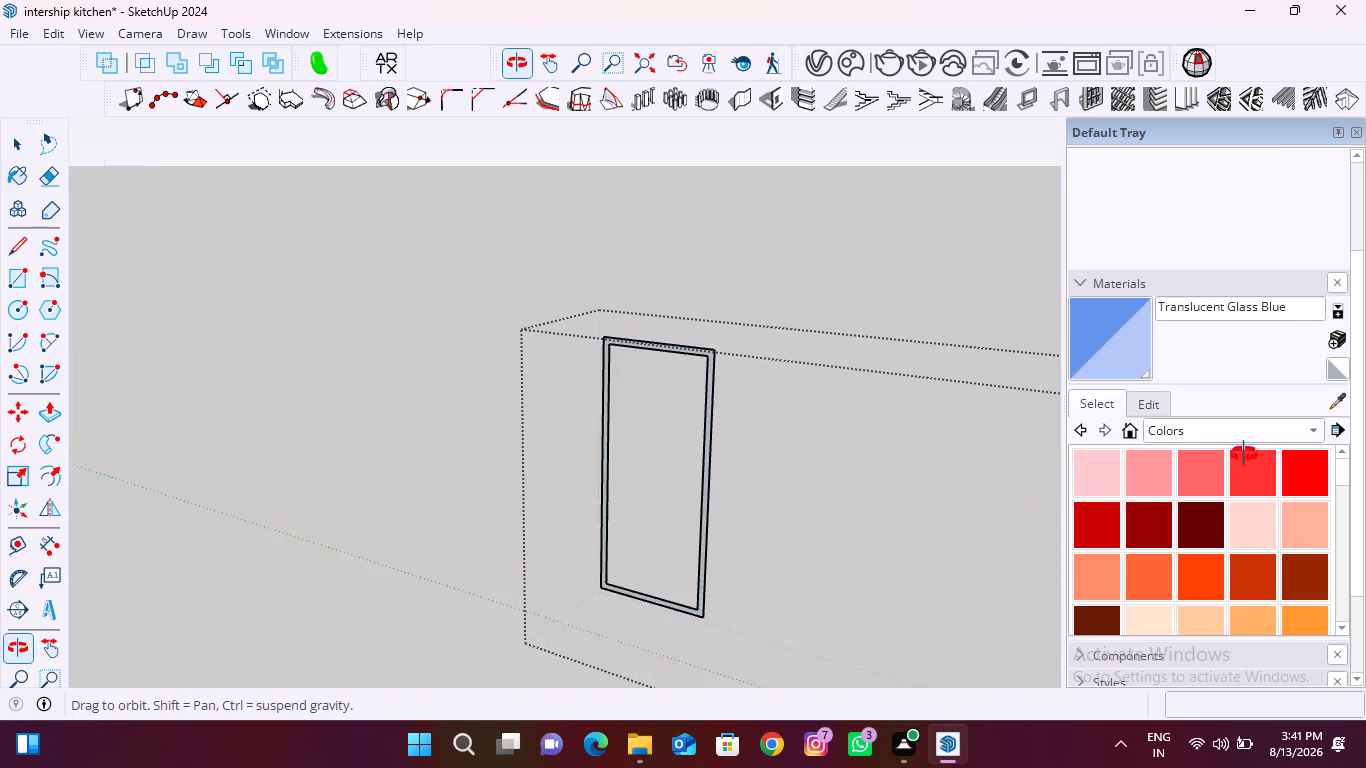
{"action": "middle_click_drag", "start_coordinate": [1244, 454], "coordinate": [1235, 452]}
{"action": "scroll", "coordinate": [683, 341], "scroll_direction": "up", "scroll_amount": 18}
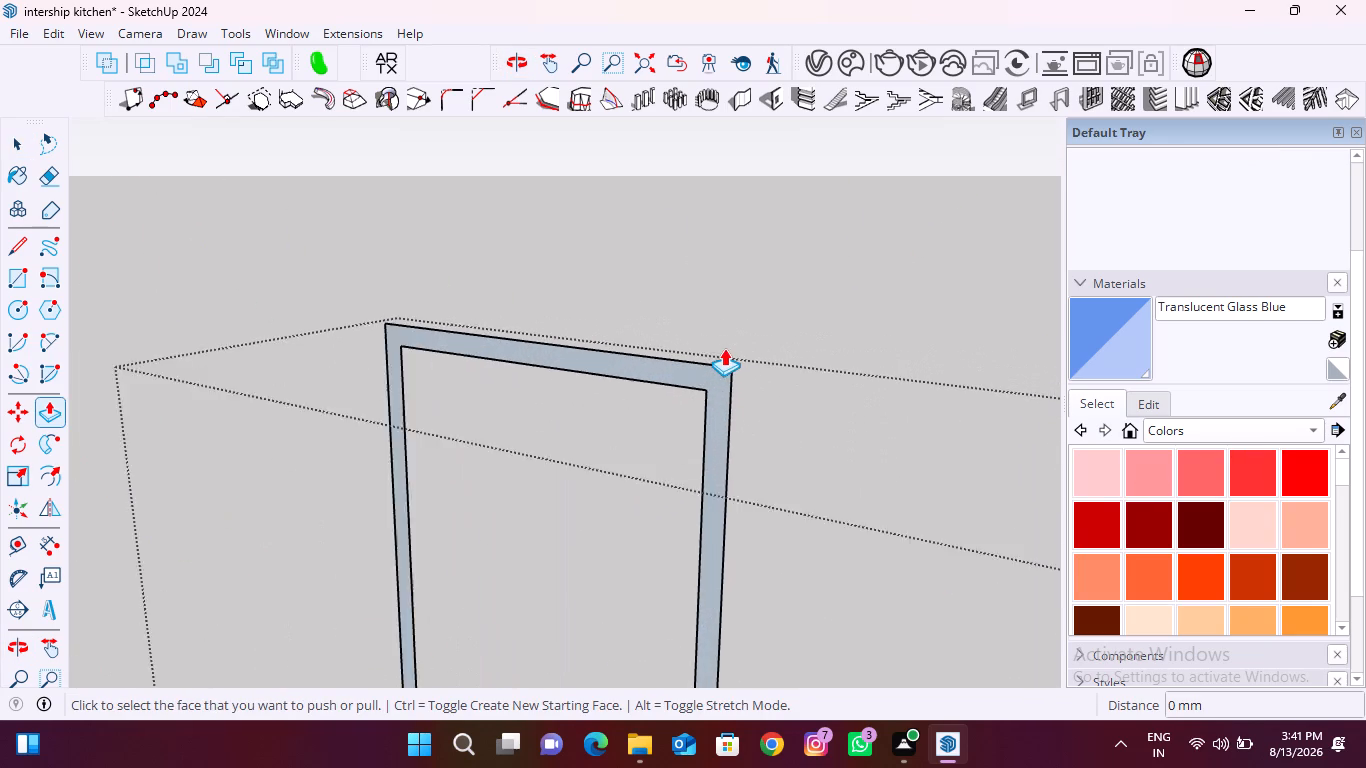
{"action": "scroll", "coordinate": [724, 348], "scroll_direction": "up", "scroll_amount": 2}
{"action": "left_click", "coordinate": [698, 383]}
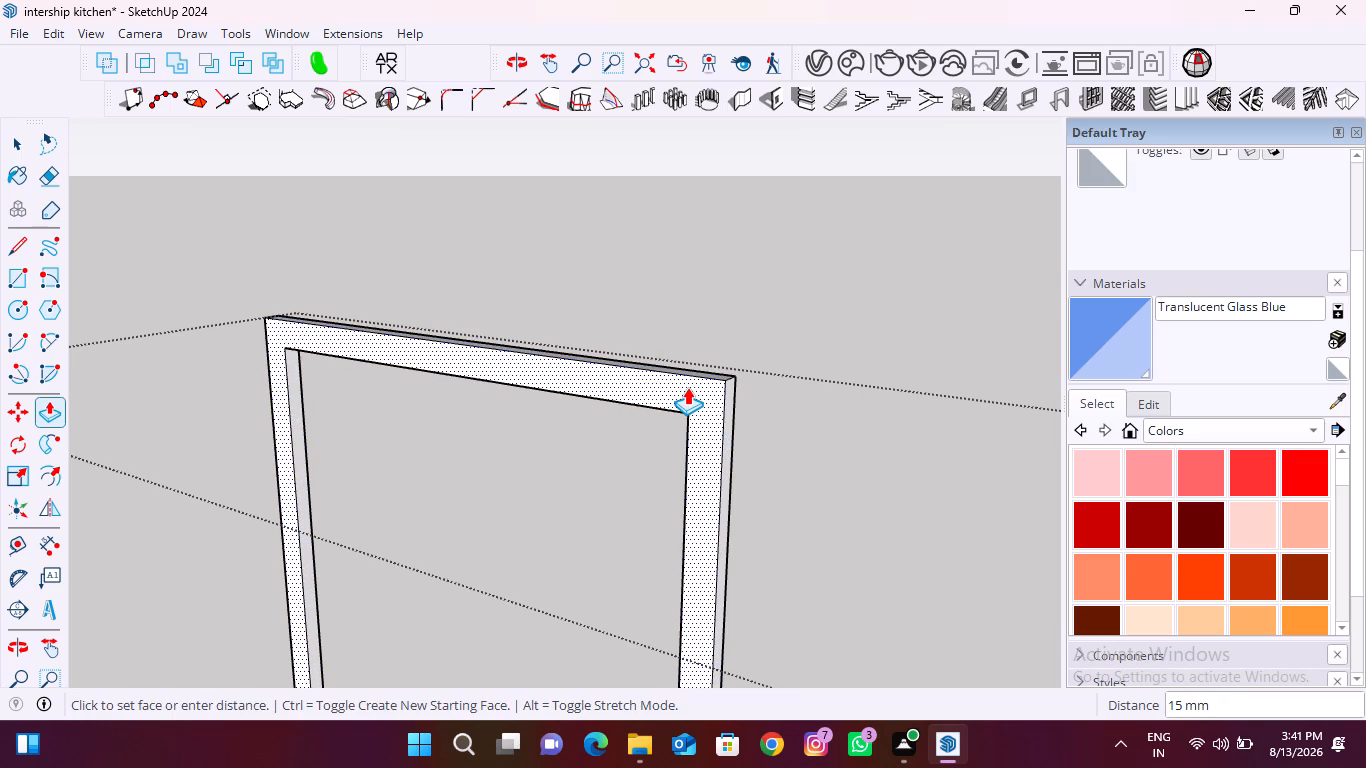
{"action": "type", "text": "20"}
{"action": "key", "text": "Return"}
{"action": "key", "text": "space"}
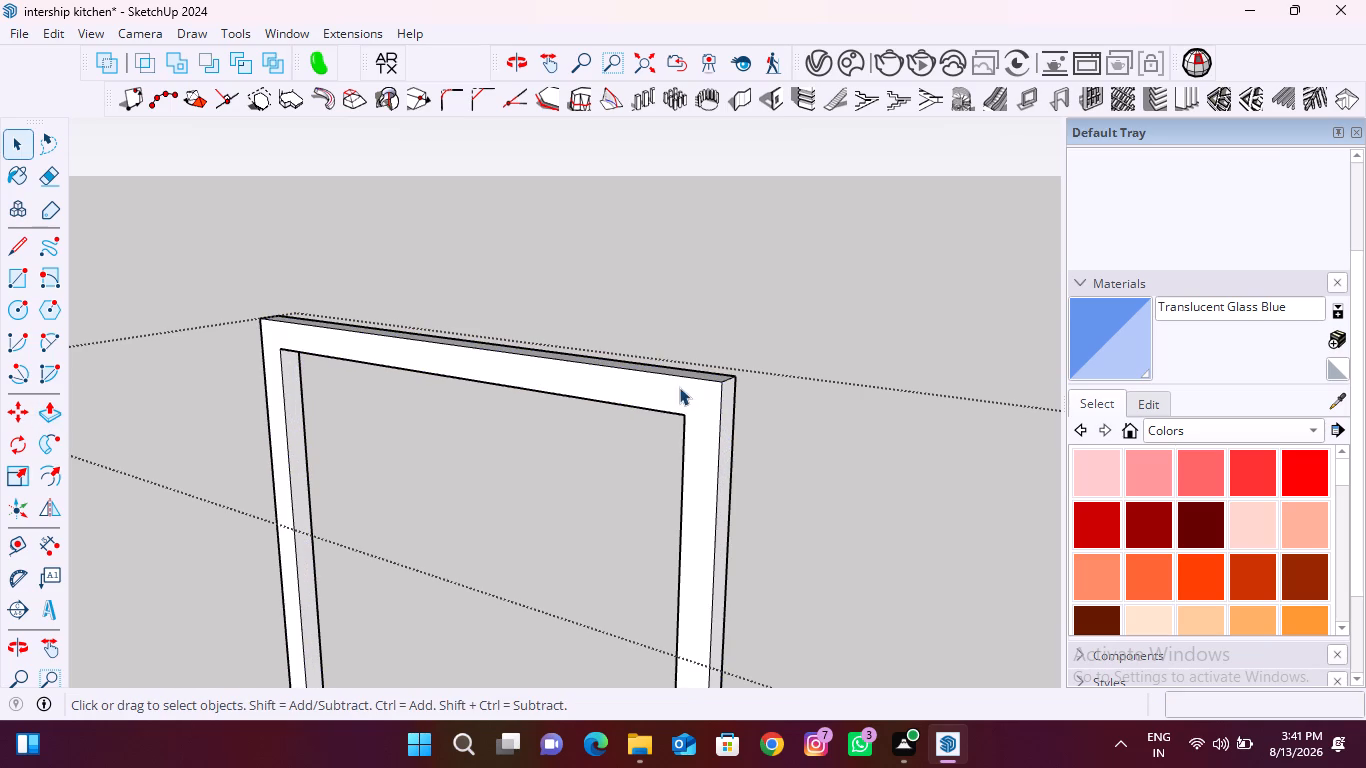
Draw a rectangle of about 980 × 402 mm corner to corner across the frame's inner opening.
{"action": "scroll", "coordinate": [693, 348], "scroll_direction": "down", "scroll_amount": 4}
{"action": "key", "text": "r"}
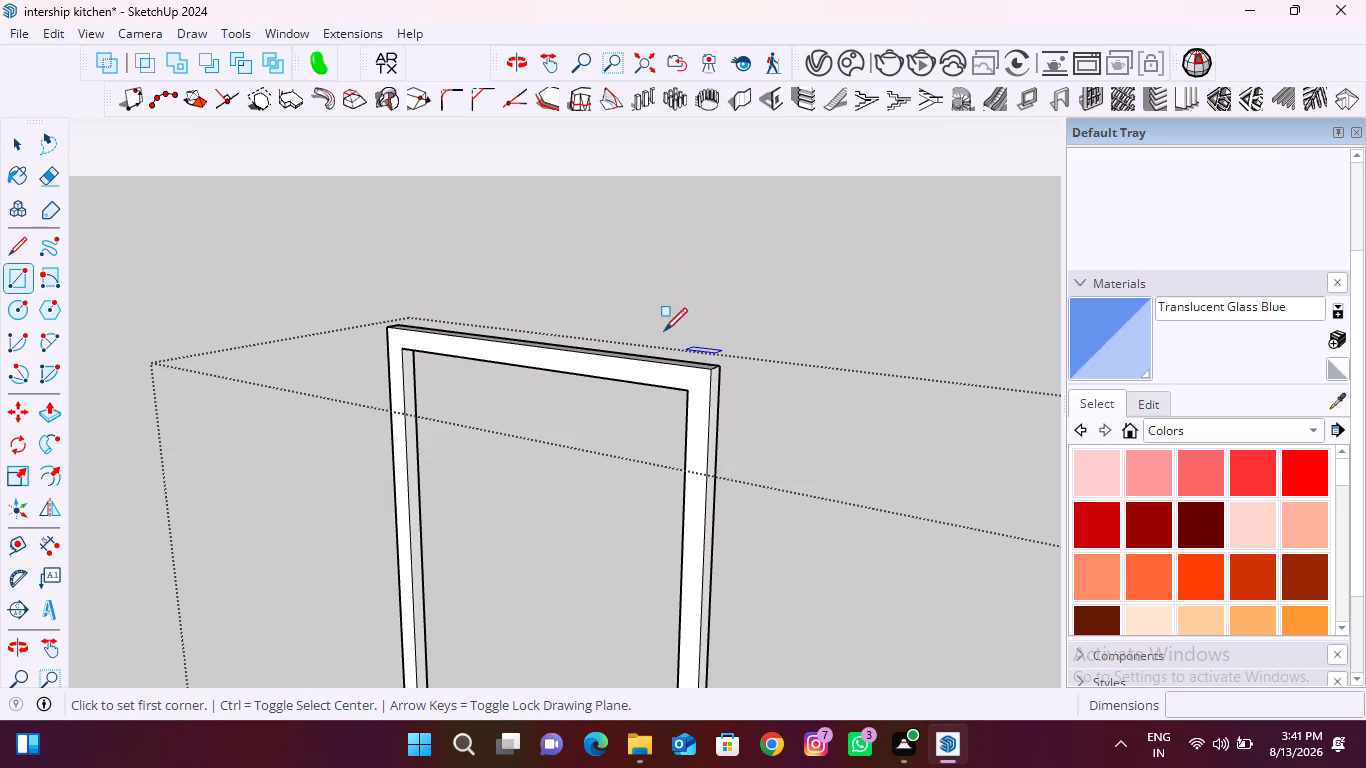
{"action": "scroll", "coordinate": [657, 304], "scroll_direction": "down", "scroll_amount": 14}
{"action": "scroll", "coordinate": [555, 596], "scroll_direction": "up", "scroll_amount": 10}
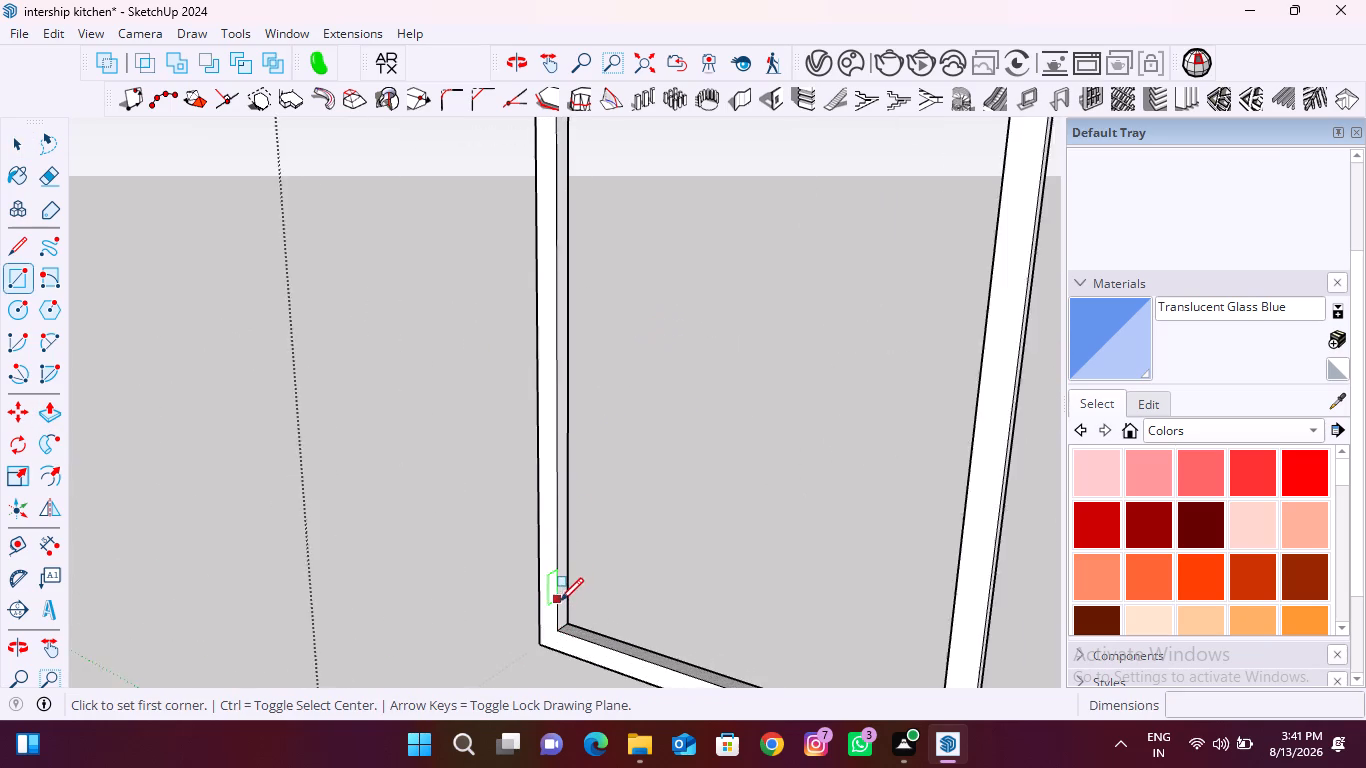
{"action": "scroll", "coordinate": [560, 601], "scroll_direction": "up", "scroll_amount": 16}
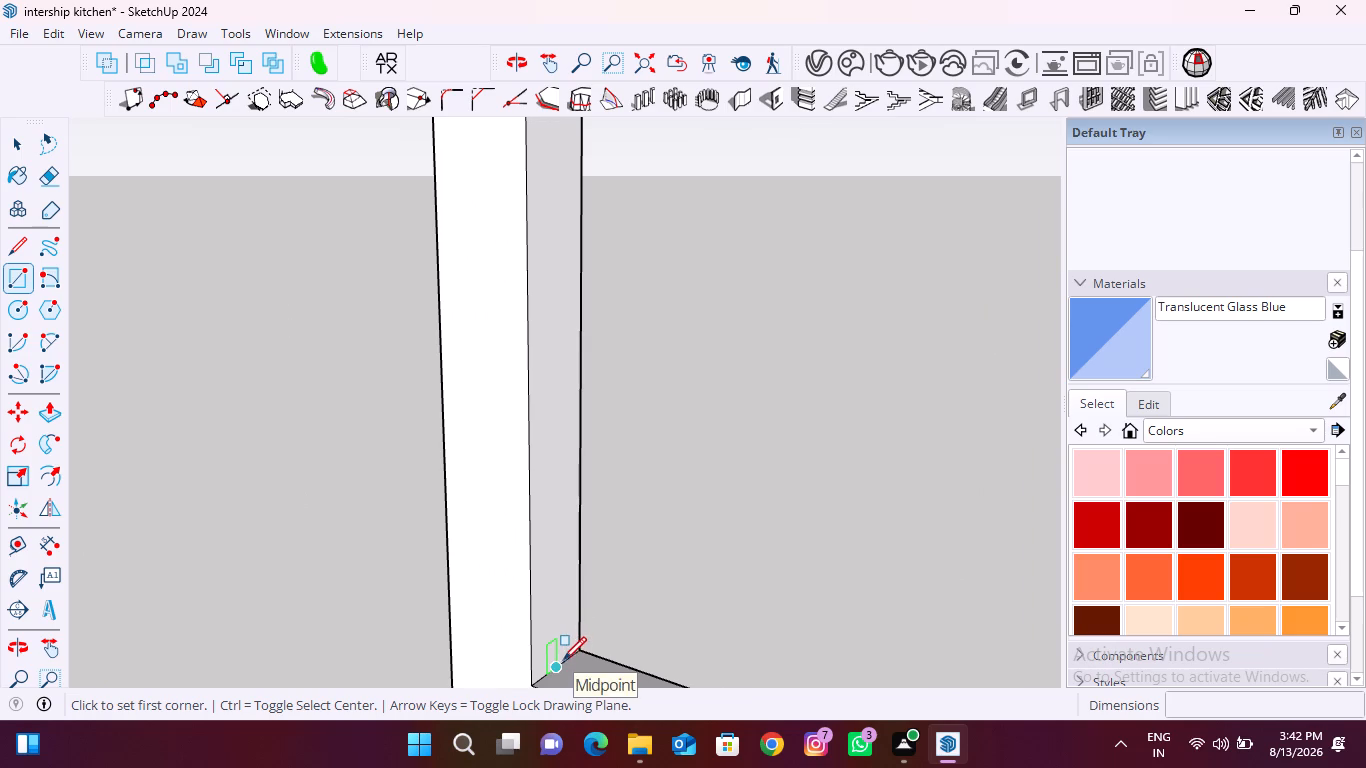
{"action": "scroll", "coordinate": [536, 617], "scroll_direction": "down", "scroll_amount": 20}
{"action": "scroll", "coordinate": [536, 617], "scroll_direction": "down", "scroll_amount": 9}
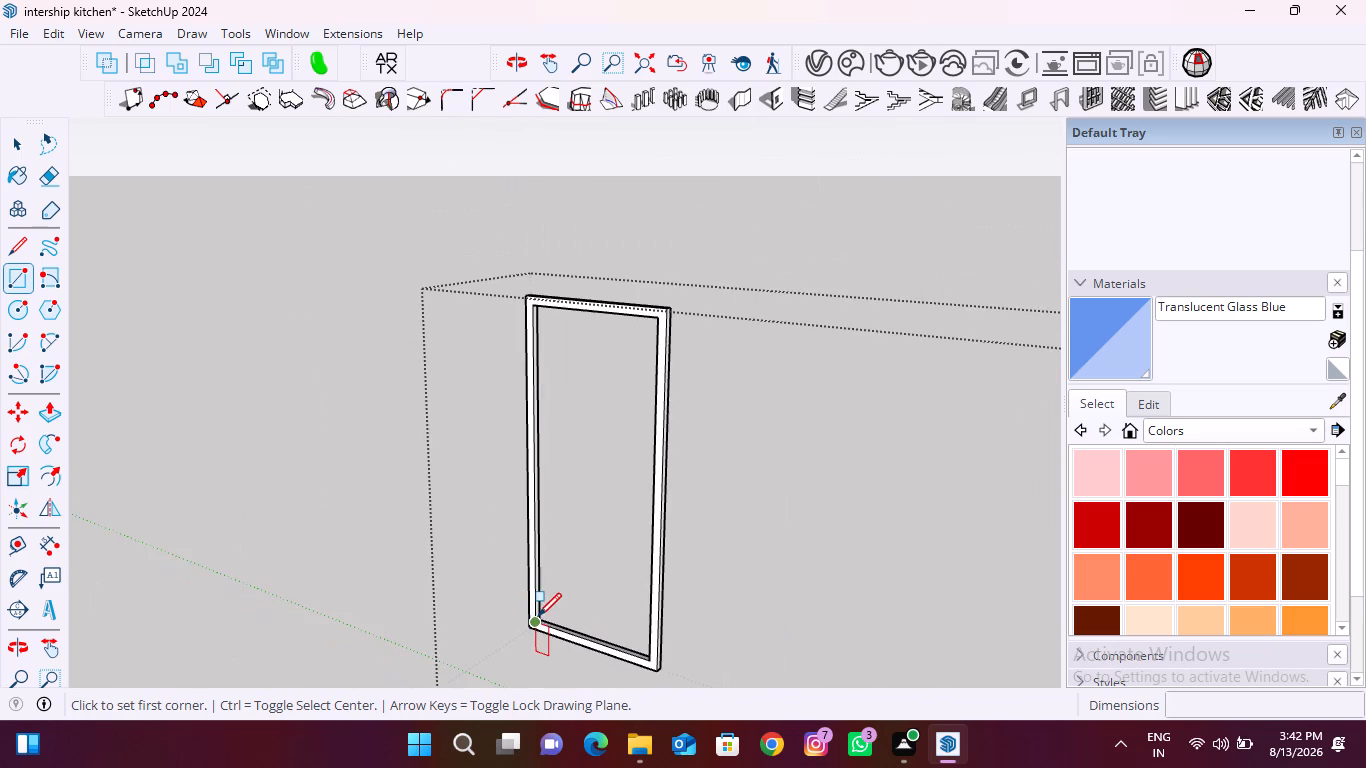
{"action": "middle_click_drag", "start_coordinate": [538, 616], "coordinate": [689, 611]}
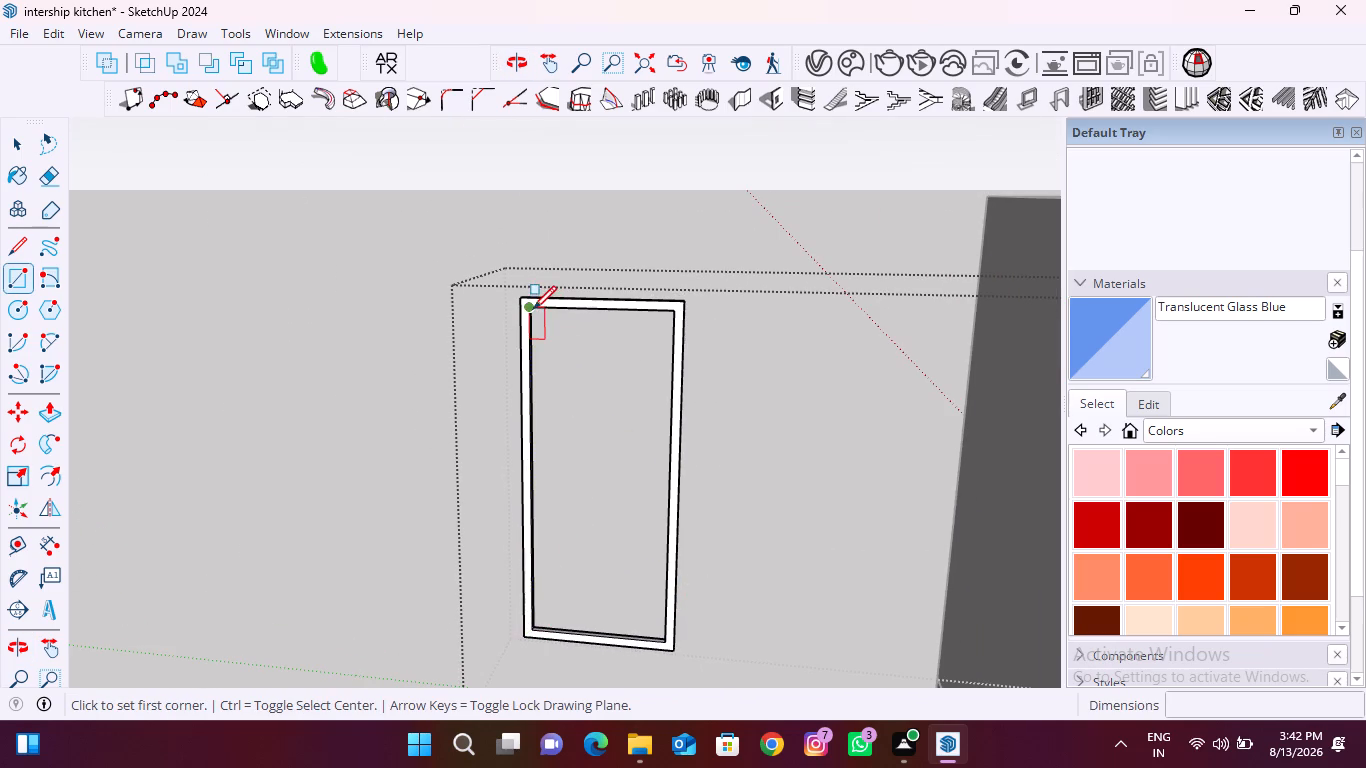
{"action": "left_click", "coordinate": [533, 309]}
{"action": "left_click", "coordinate": [666, 640]}
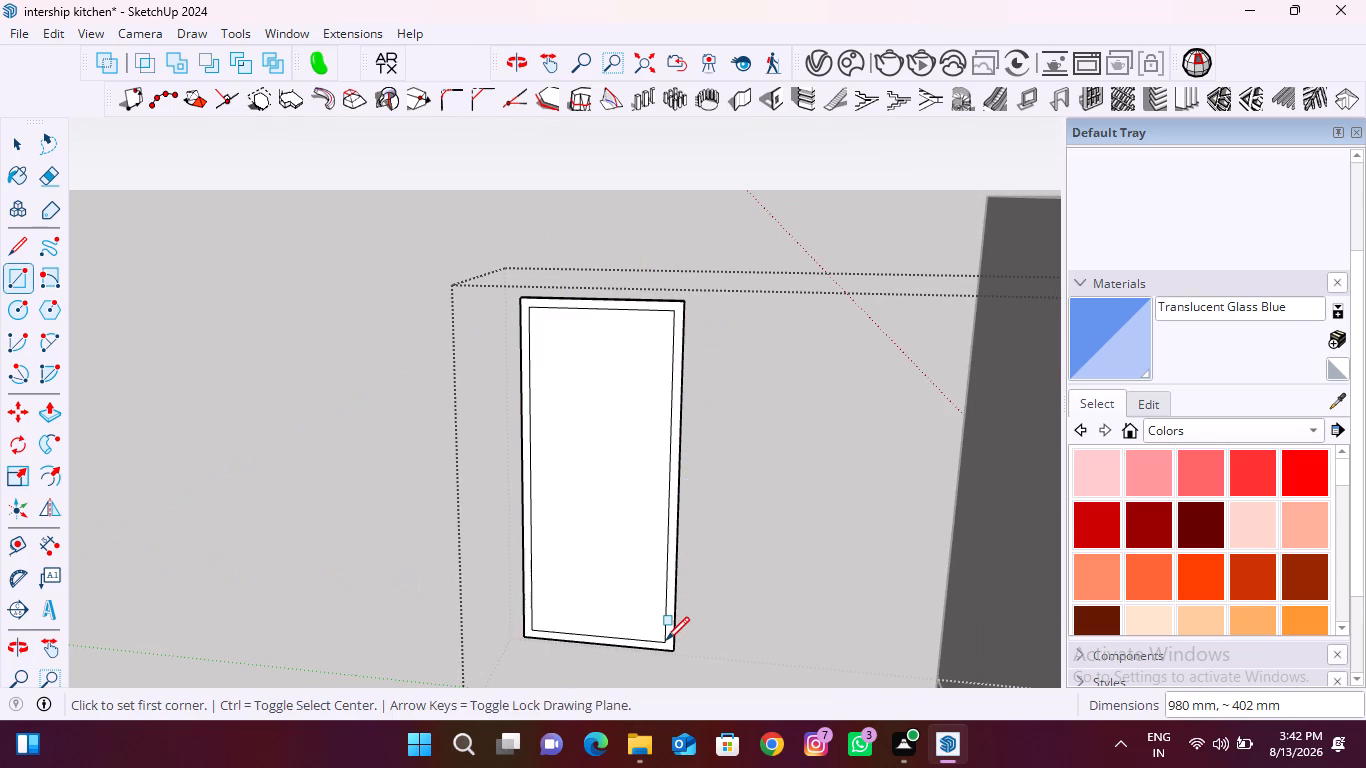
Copy the opening's inner face with its edges a short distance out in front of the frame.
{"action": "key", "text": "space"}
{"action": "double_click", "coordinate": [632, 550]}
{"action": "key", "text": "m"}
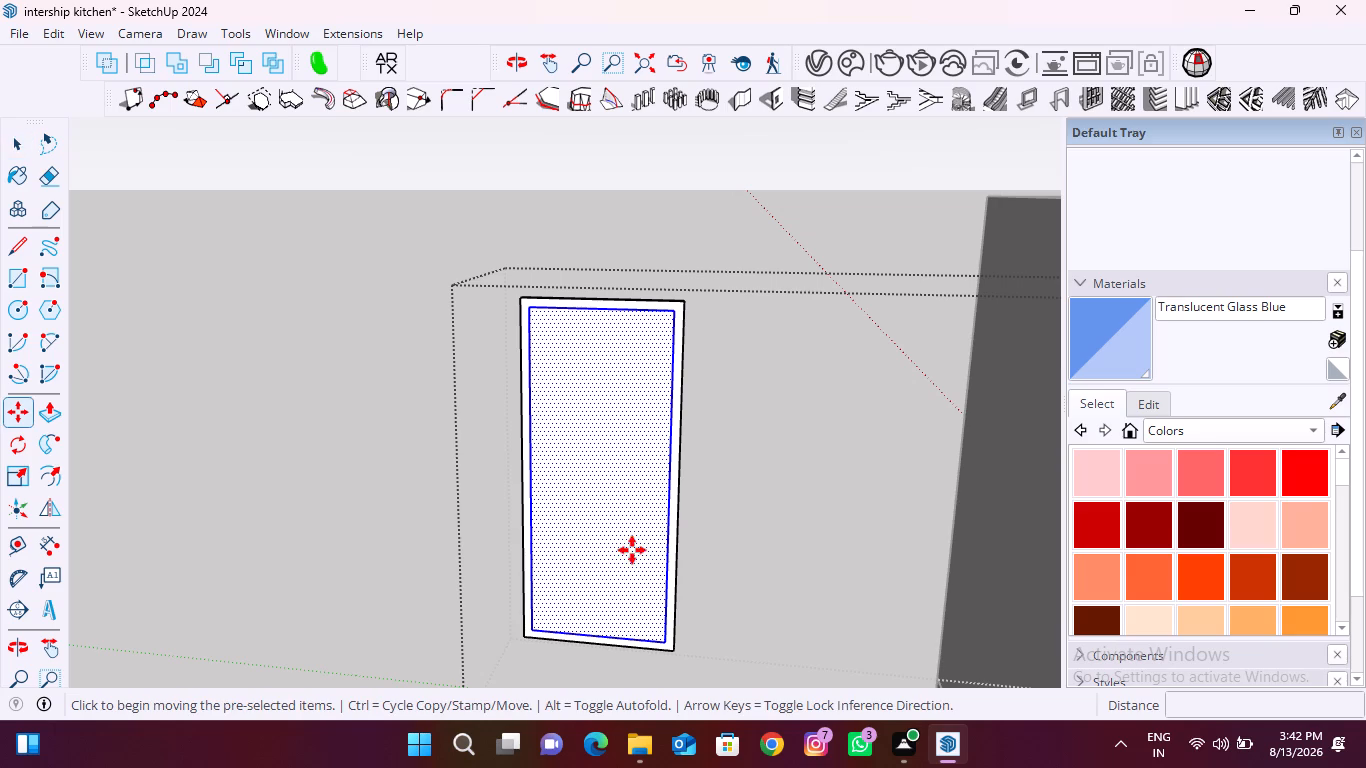
{"action": "left_click", "coordinate": [662, 632]}
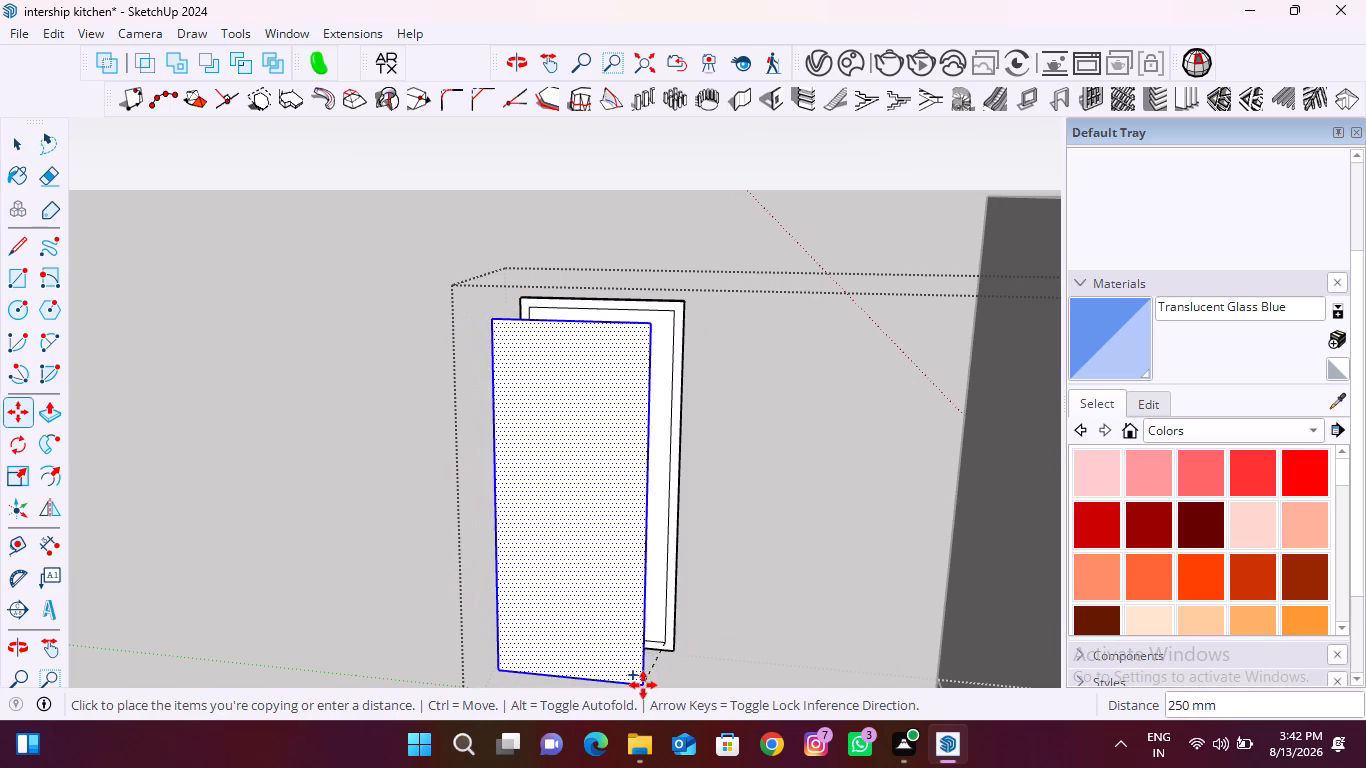
{"action": "left_click", "coordinate": [655, 674]}
{"action": "key", "text": "space"}
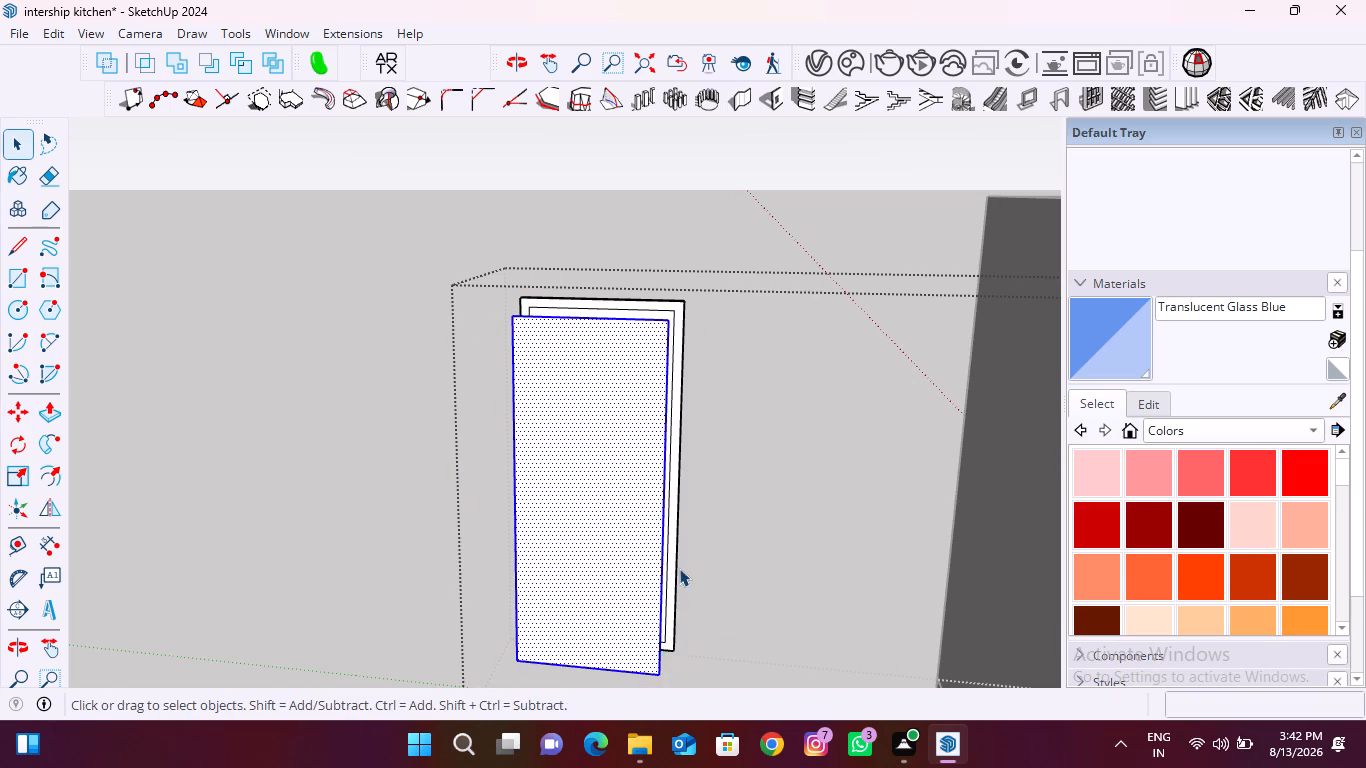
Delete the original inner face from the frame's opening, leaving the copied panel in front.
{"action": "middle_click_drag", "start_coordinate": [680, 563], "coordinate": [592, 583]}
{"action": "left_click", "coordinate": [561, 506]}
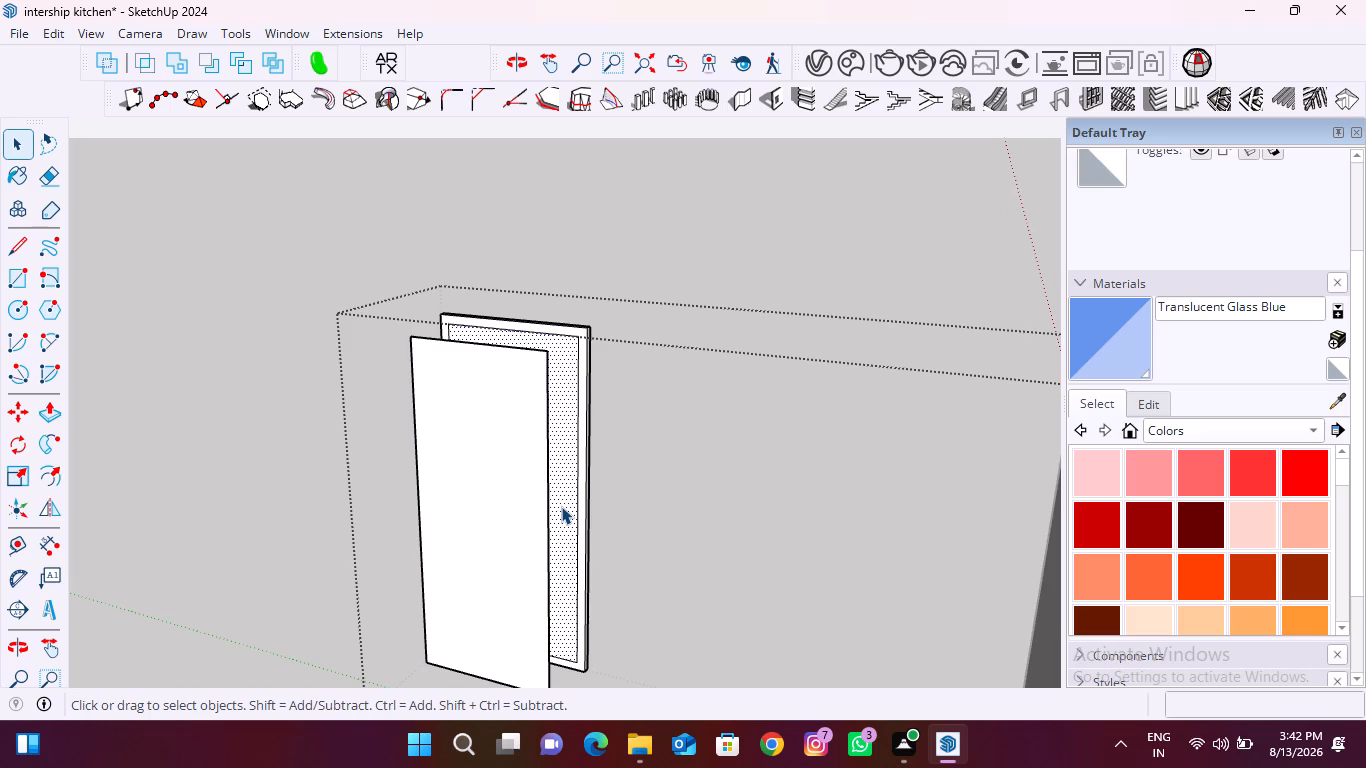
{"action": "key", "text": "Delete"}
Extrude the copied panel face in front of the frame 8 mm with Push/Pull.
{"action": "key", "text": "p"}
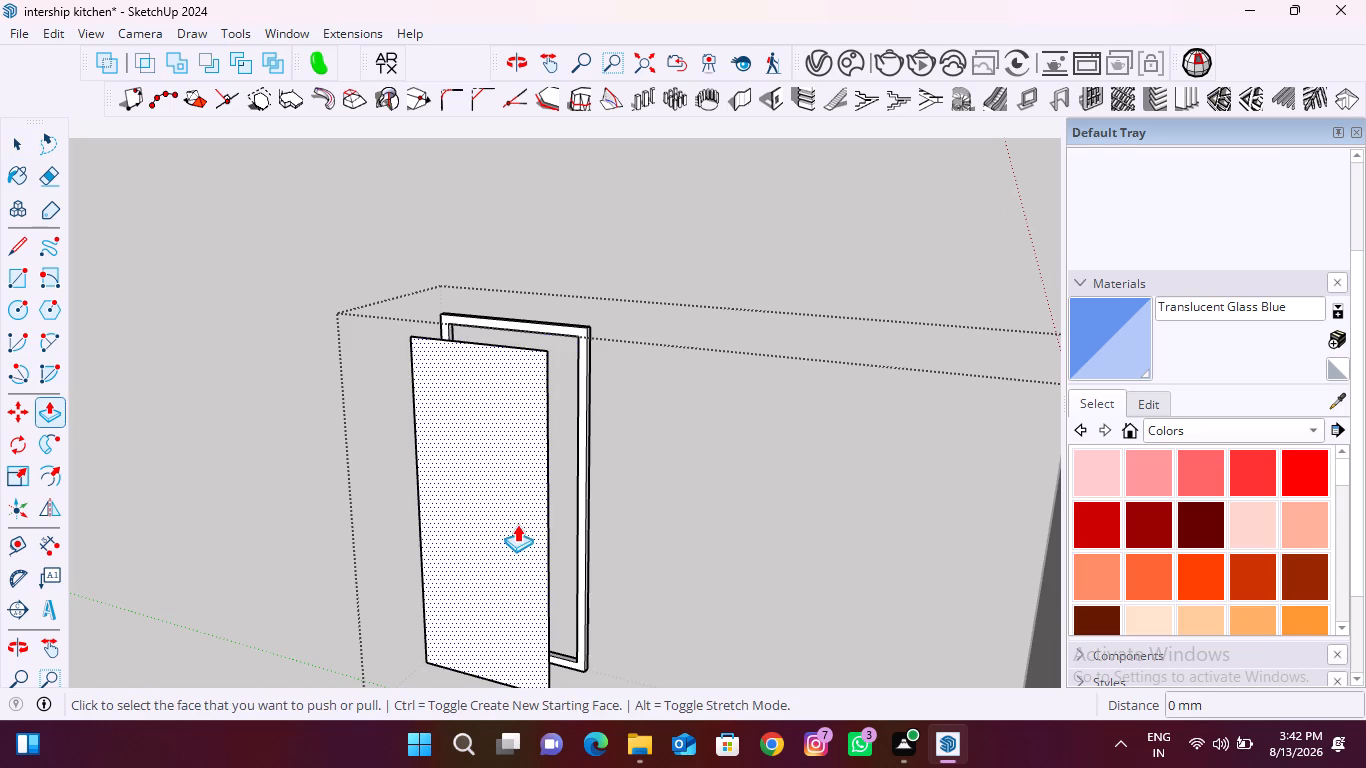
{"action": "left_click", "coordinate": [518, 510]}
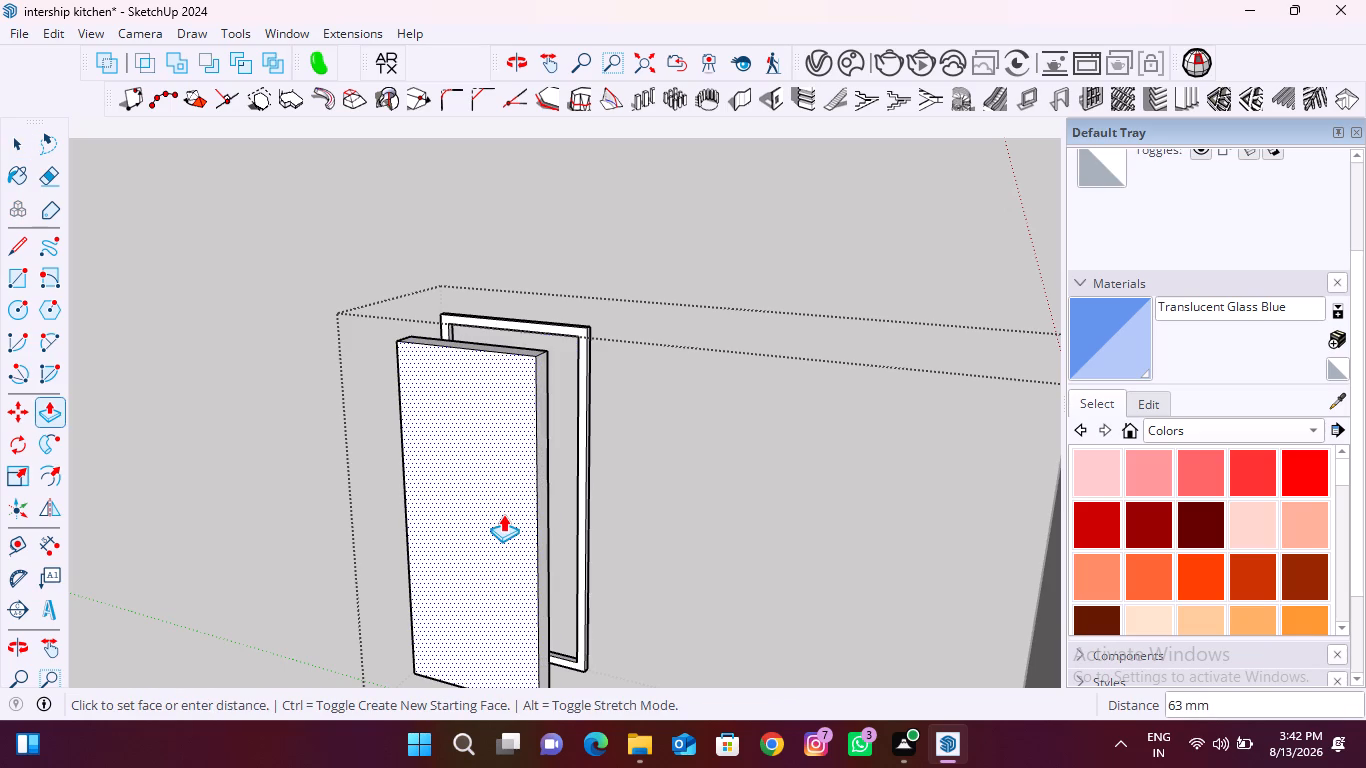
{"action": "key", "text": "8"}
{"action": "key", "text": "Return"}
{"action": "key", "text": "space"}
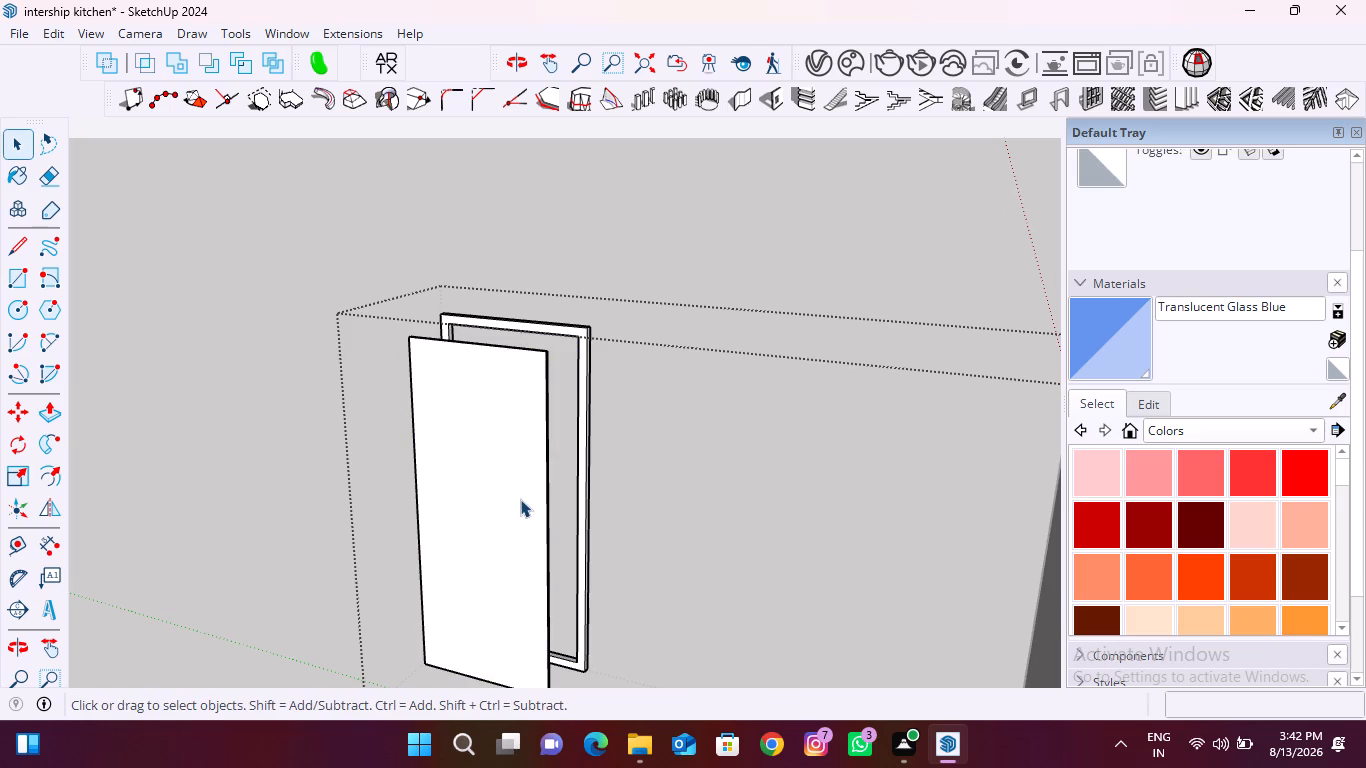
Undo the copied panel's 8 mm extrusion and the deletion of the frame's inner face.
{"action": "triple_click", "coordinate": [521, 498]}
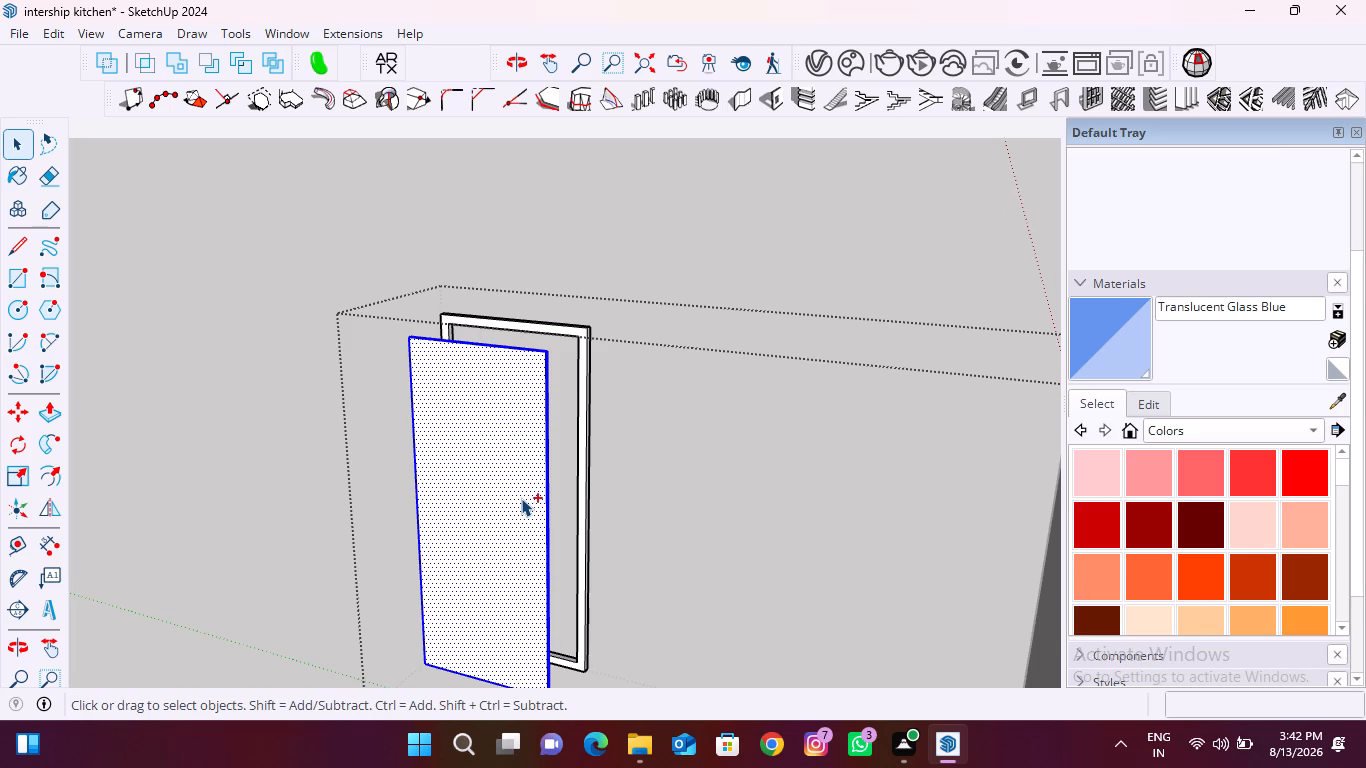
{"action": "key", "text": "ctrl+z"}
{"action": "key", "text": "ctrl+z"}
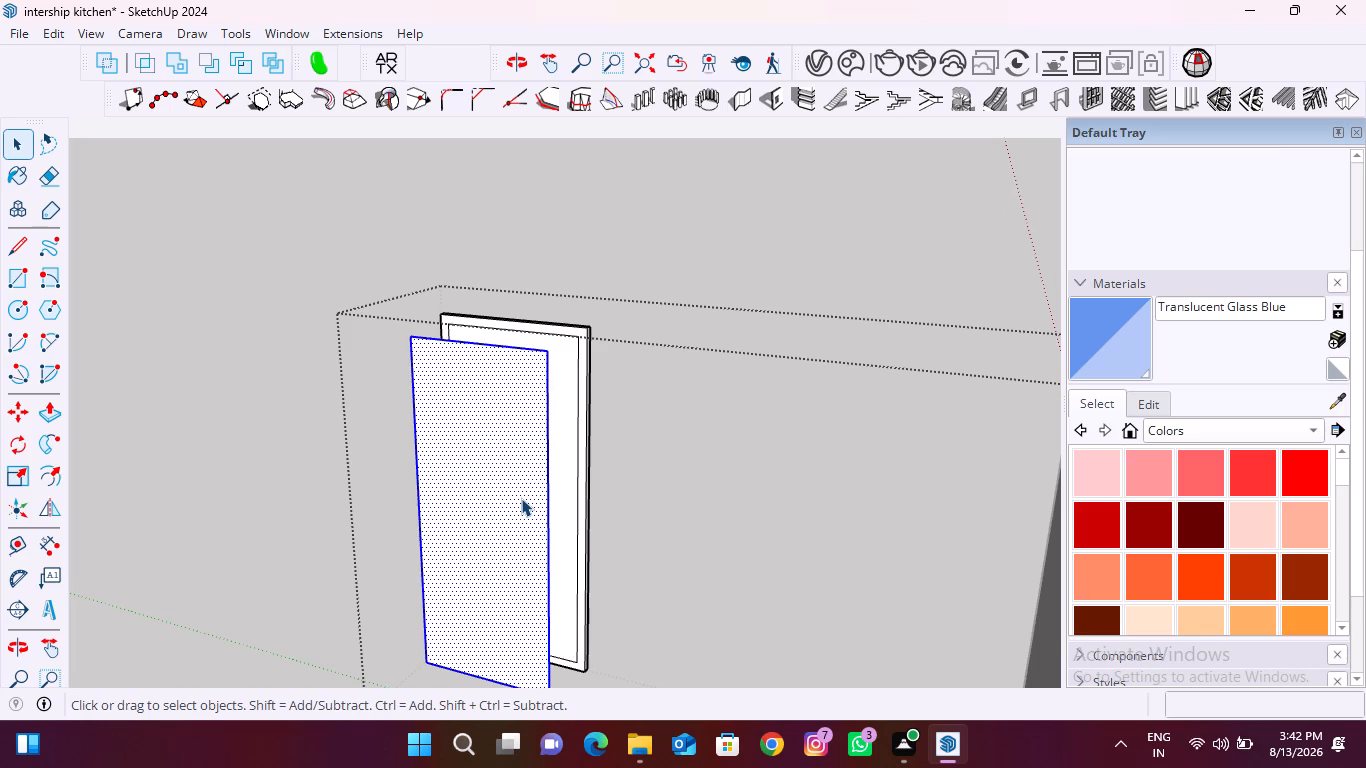
Examine the shelf unit's existing glazed doors and the new door frame beyond the side wall.
{"action": "scroll", "coordinate": [435, 530], "scroll_direction": "down", "scroll_amount": 3}
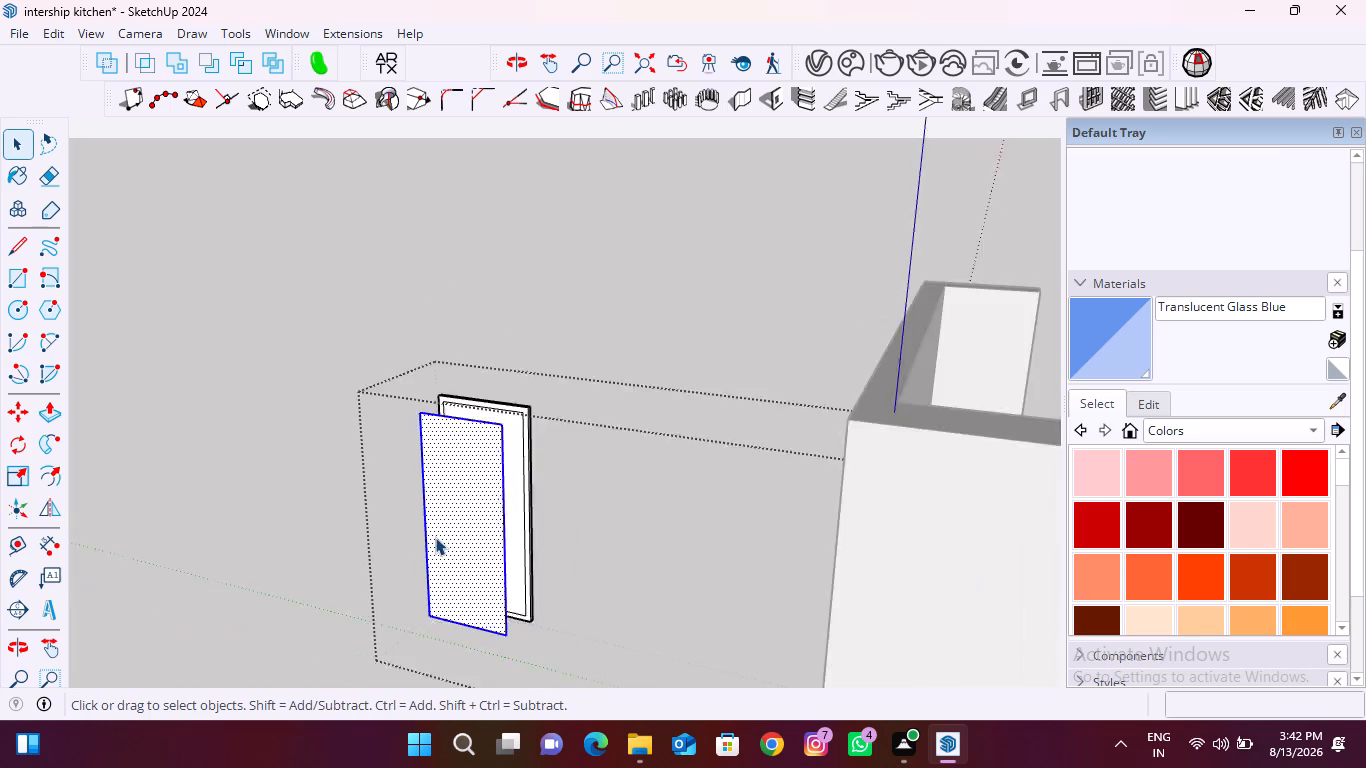
{"action": "scroll", "coordinate": [435, 537], "scroll_direction": "down", "scroll_amount": 19}
{"action": "middle_click_drag", "start_coordinate": [648, 539], "coordinate": [190, 571]}
{"action": "middle_click_drag", "start_coordinate": [681, 565], "coordinate": [301, 546]}
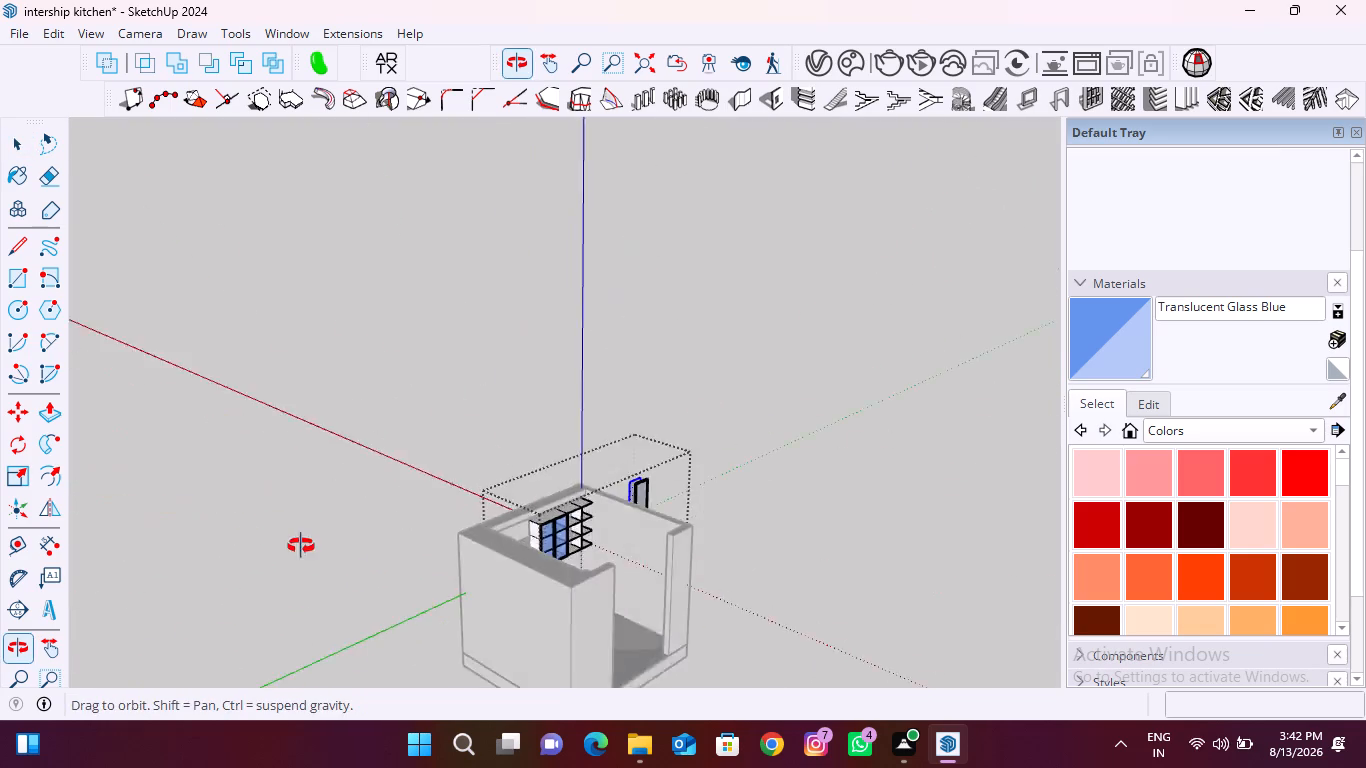
{"action": "middle_click_drag", "start_coordinate": [301, 546], "coordinate": [247, 538]}
{"action": "middle_click_drag", "start_coordinate": [836, 585], "coordinate": [591, 535]}
{"action": "middle_click_drag", "start_coordinate": [558, 601], "coordinate": [709, 589]}
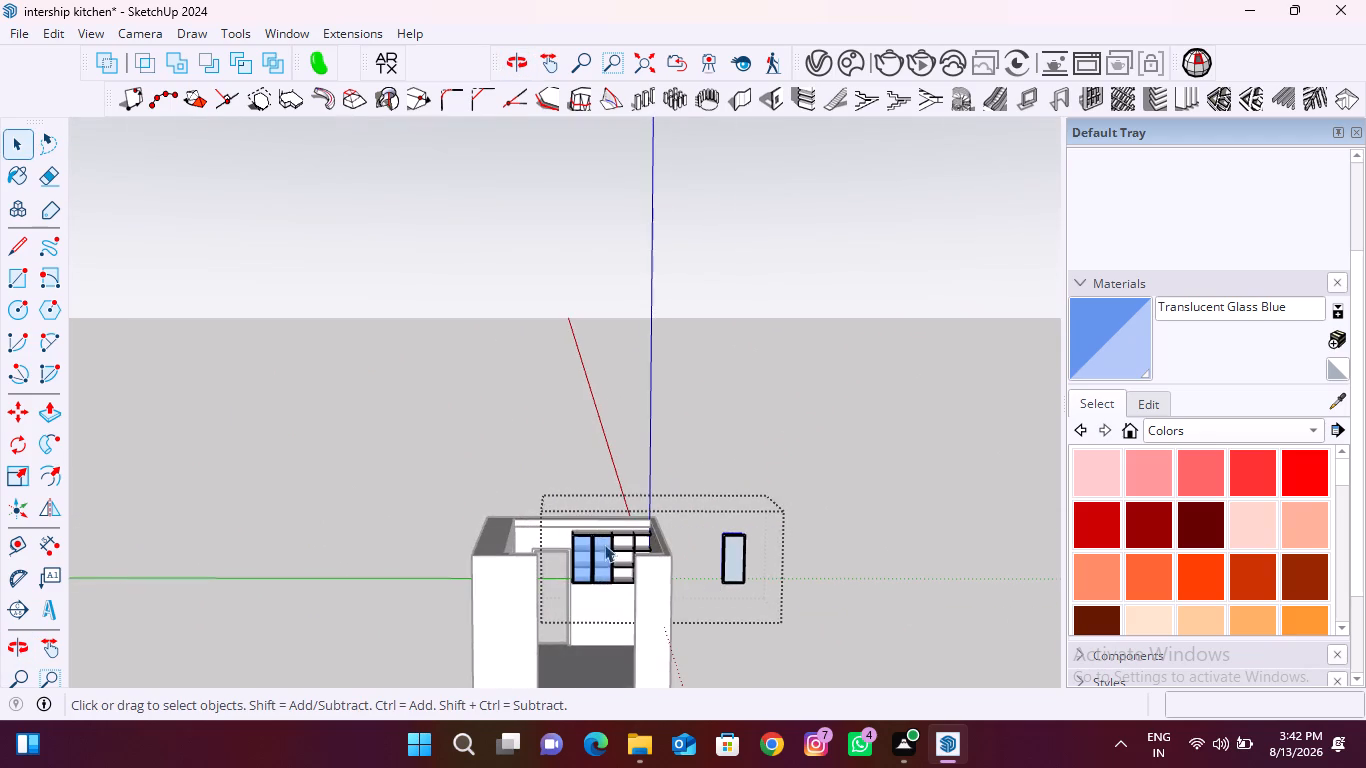
{"action": "scroll", "coordinate": [609, 542], "scroll_direction": "up", "scroll_amount": 12}
{"action": "scroll", "coordinate": [271, 496], "scroll_direction": "down", "scroll_amount": 4}
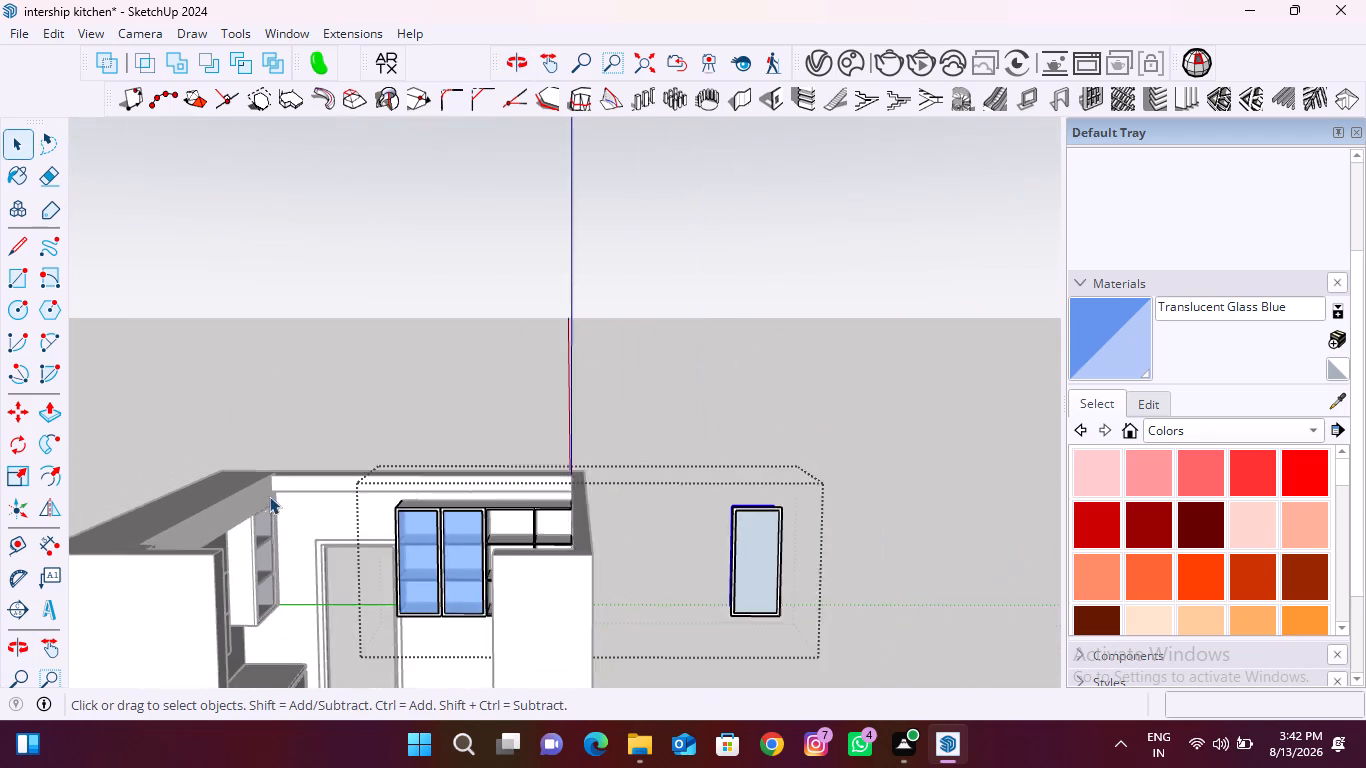
Undo the new door's glass panel and frame work back to the plain rectangular face beyond the side wall.
{"action": "scroll", "coordinate": [269, 496], "scroll_direction": "down", "scroll_amount": 4}
{"action": "scroll", "coordinate": [651, 540], "scroll_direction": "up", "scroll_amount": 8}
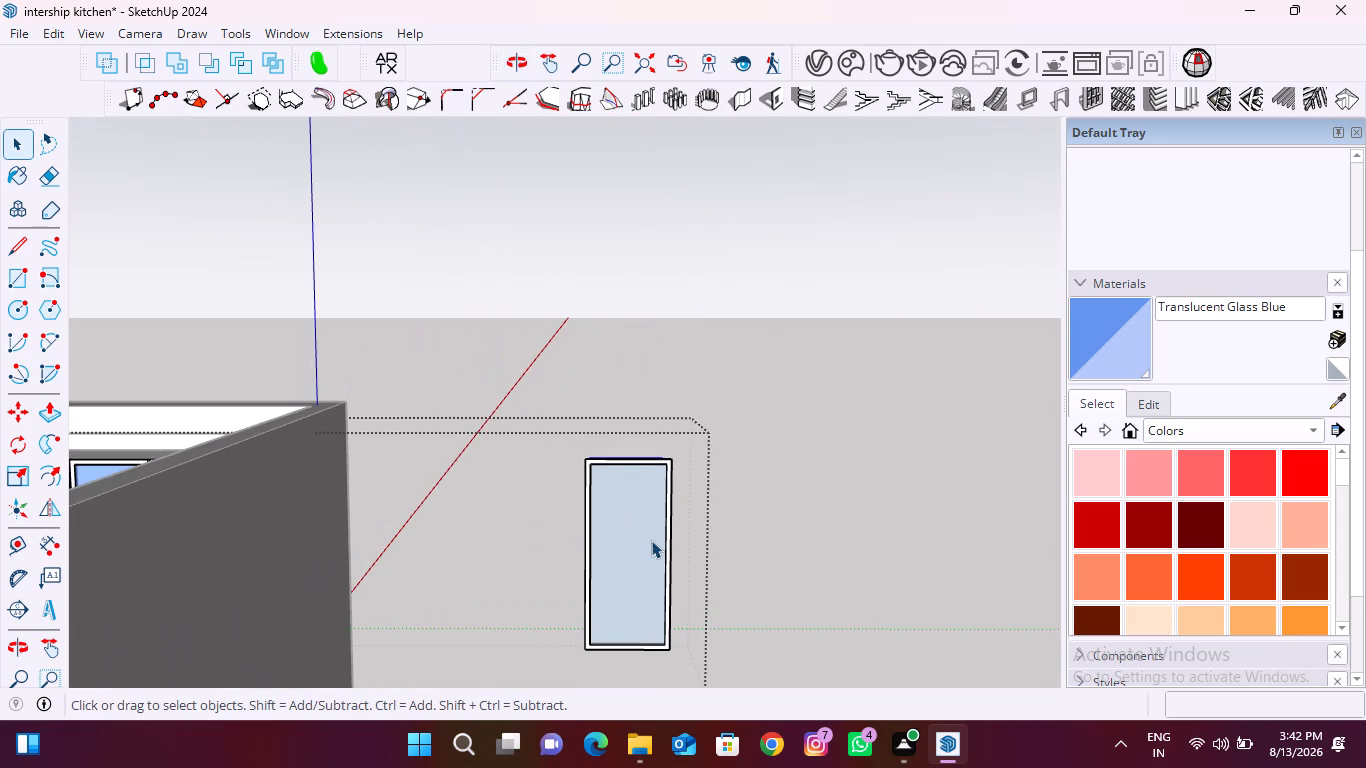
{"action": "key", "text": "ctrl+z"}
{"action": "key", "text": "ctrl+z"}
{"action": "key", "text": "ctrl+z"}
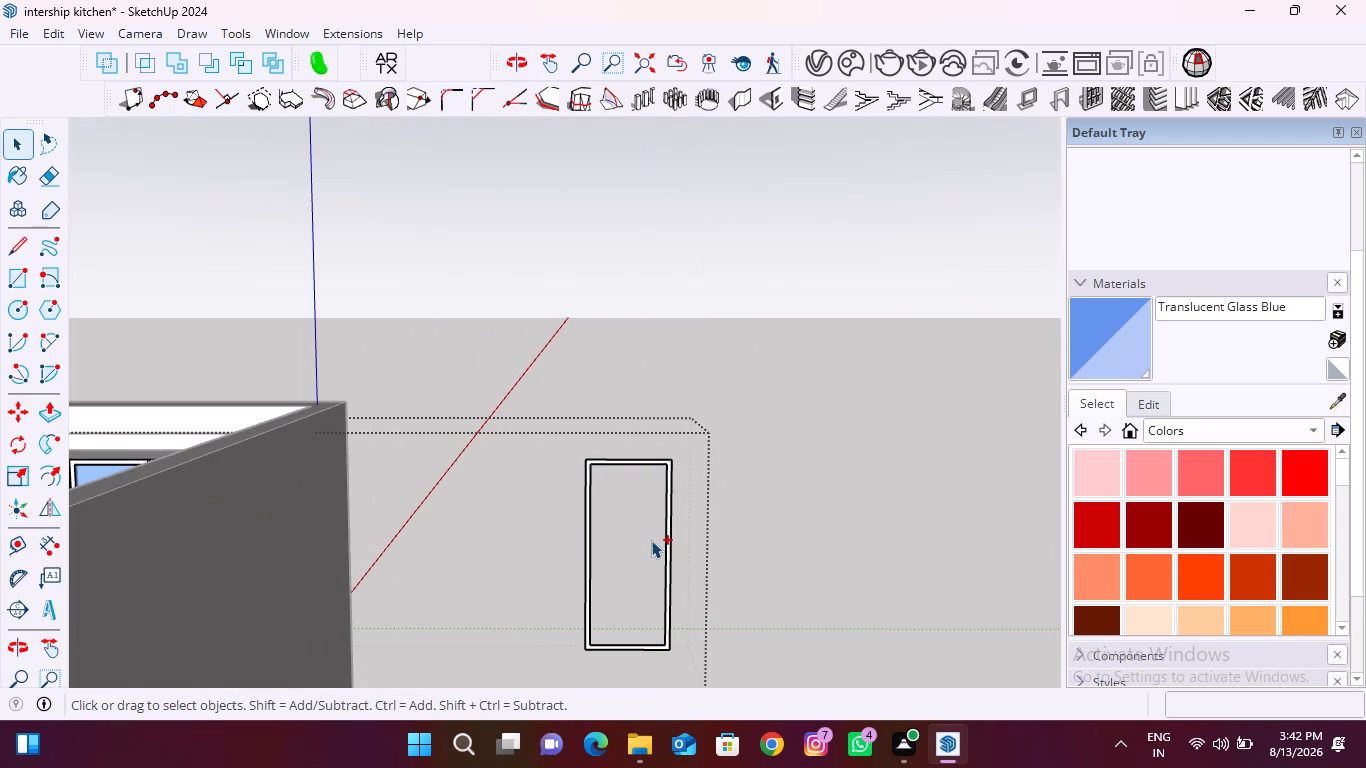
{"action": "key", "text": "ctrl+z"}
{"action": "key", "text": "ctrl+z"}
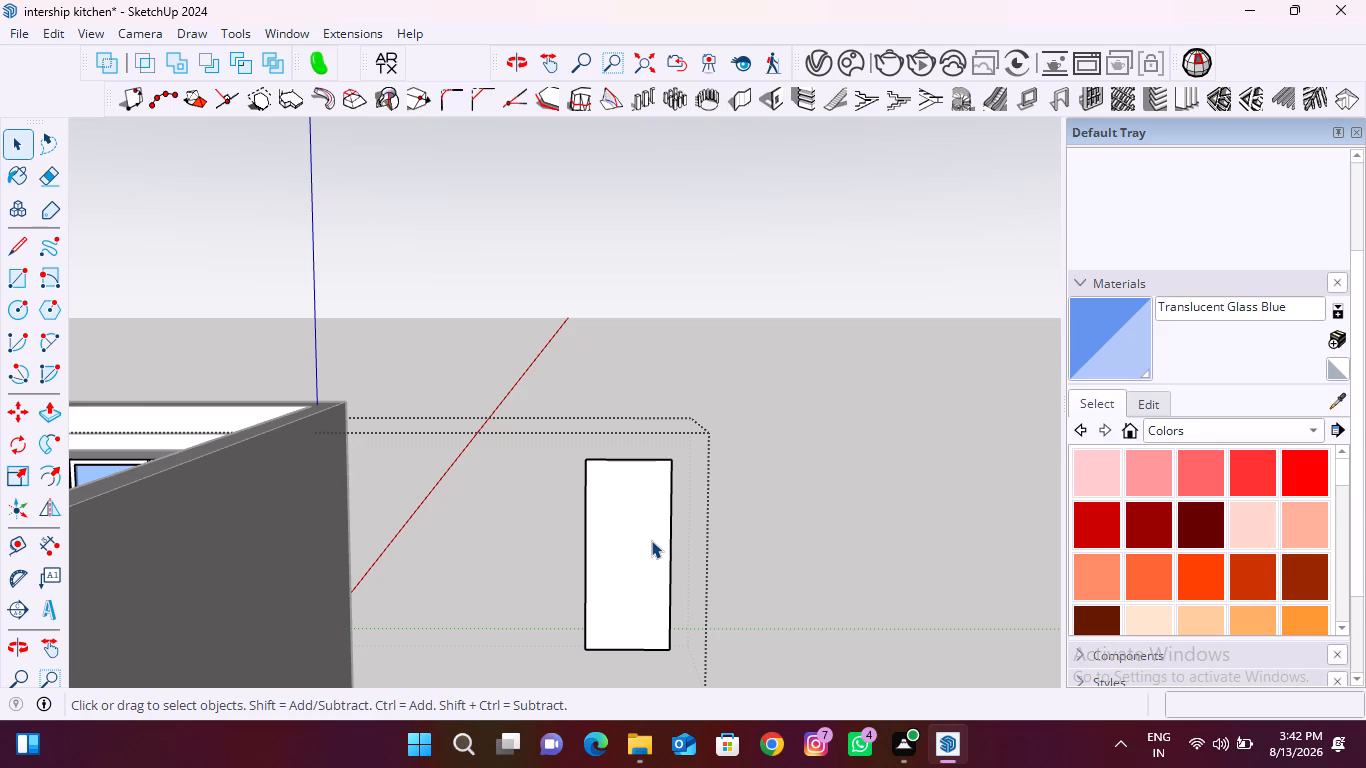
Extrude the plain door face beyond the side wall 20 mm with Push/Pull.
{"action": "key", "text": "p"}
{"action": "left_click", "coordinate": [647, 536]}
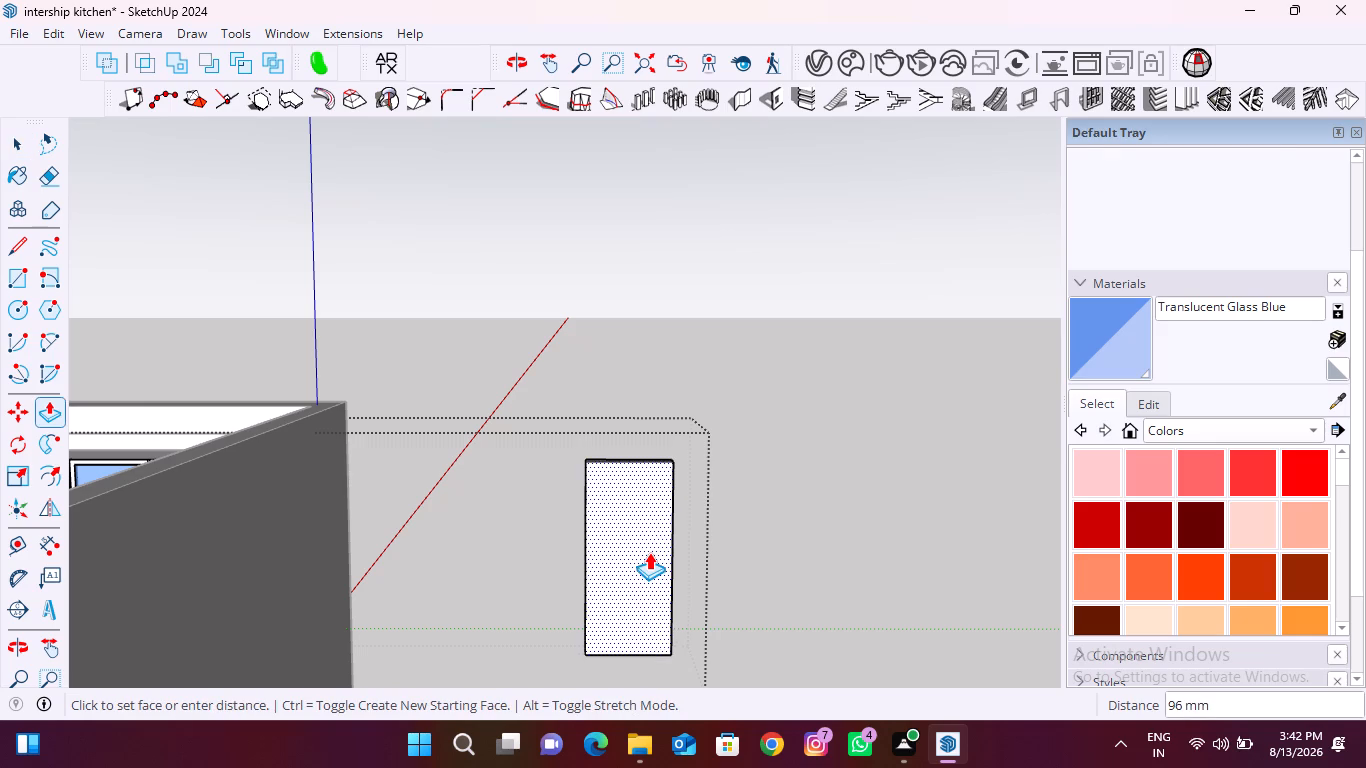
{"action": "type", "text": "20"}
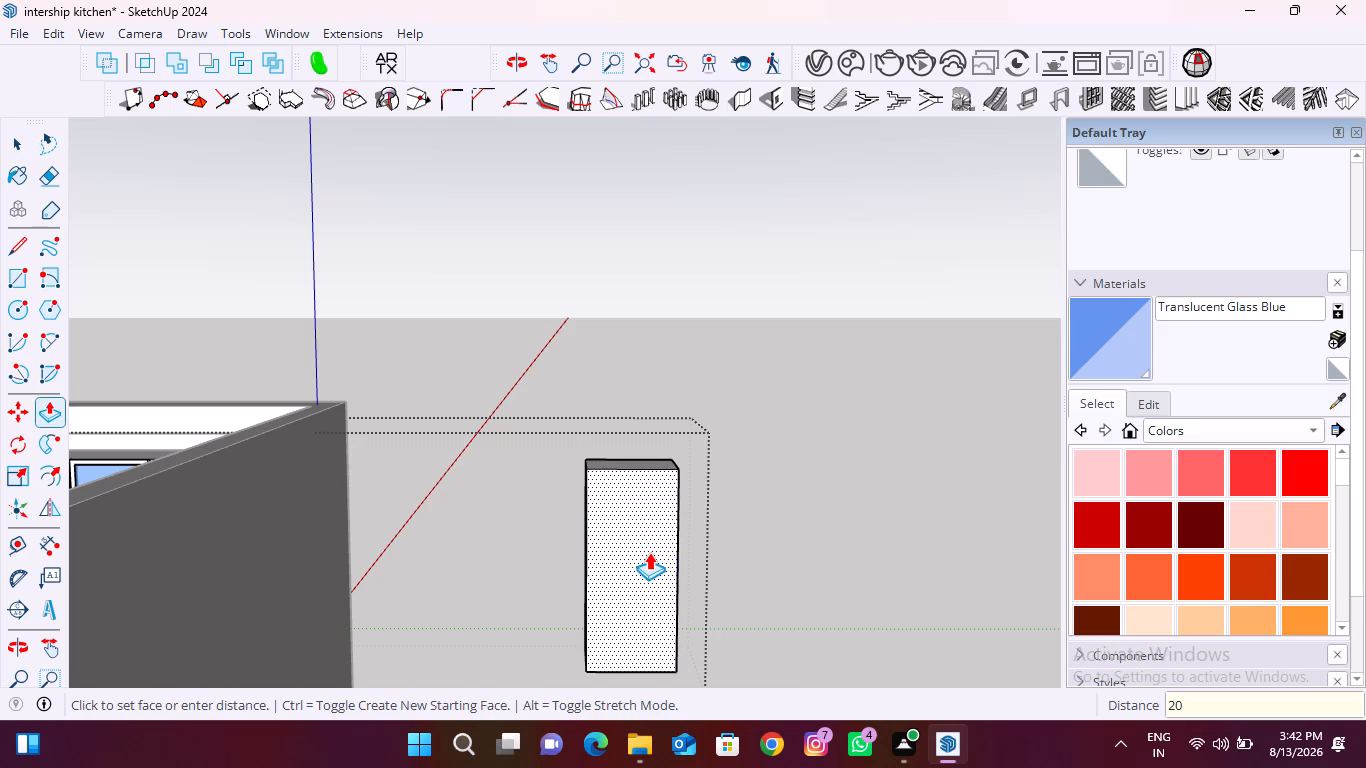
{"action": "key", "text": "Return"}
Move the solid door panel about 2292 mm onto the shelf unit's open bay beside the glazed doors, aligning its top corner with the divider.
{"action": "middle_click_drag", "start_coordinate": [568, 569], "coordinate": [744, 625]}
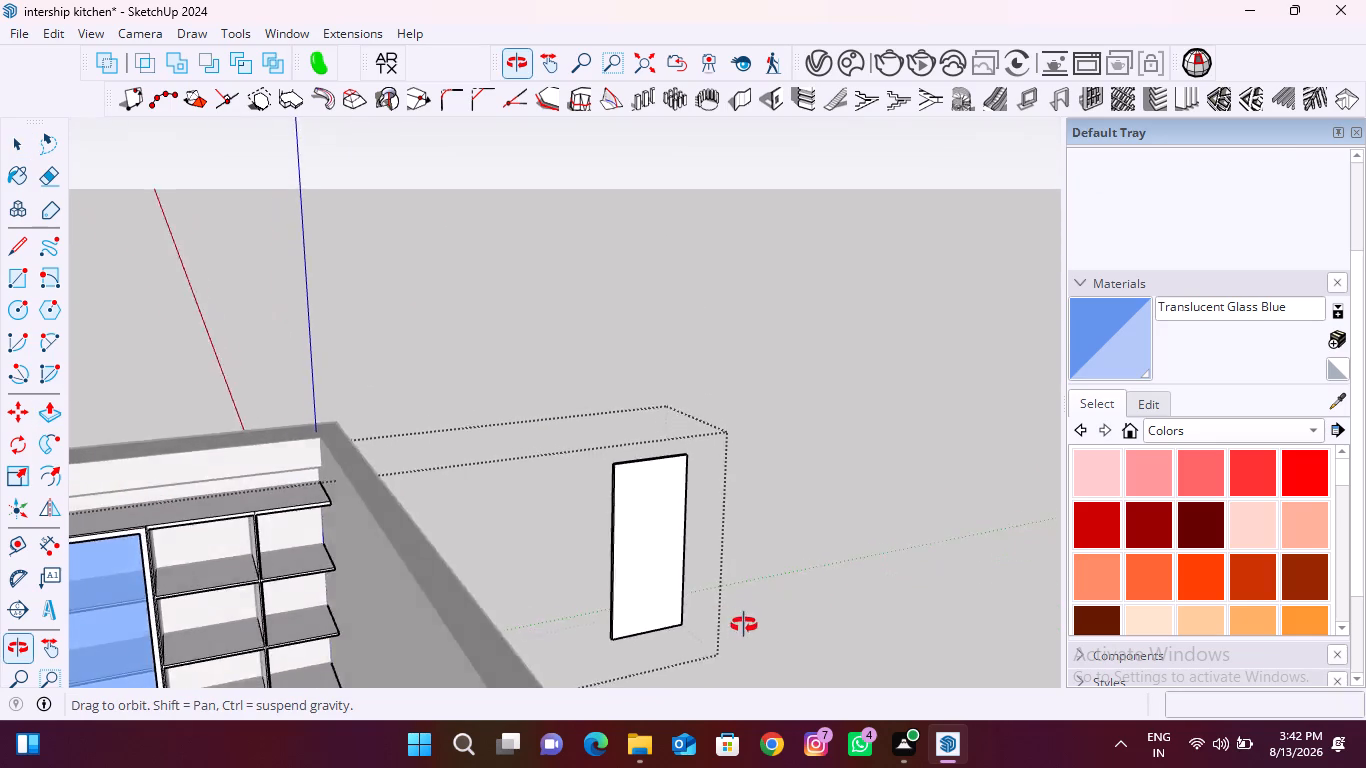
{"action": "middle_click_drag", "start_coordinate": [744, 625], "coordinate": [836, 645]}
{"action": "key", "text": "space"}
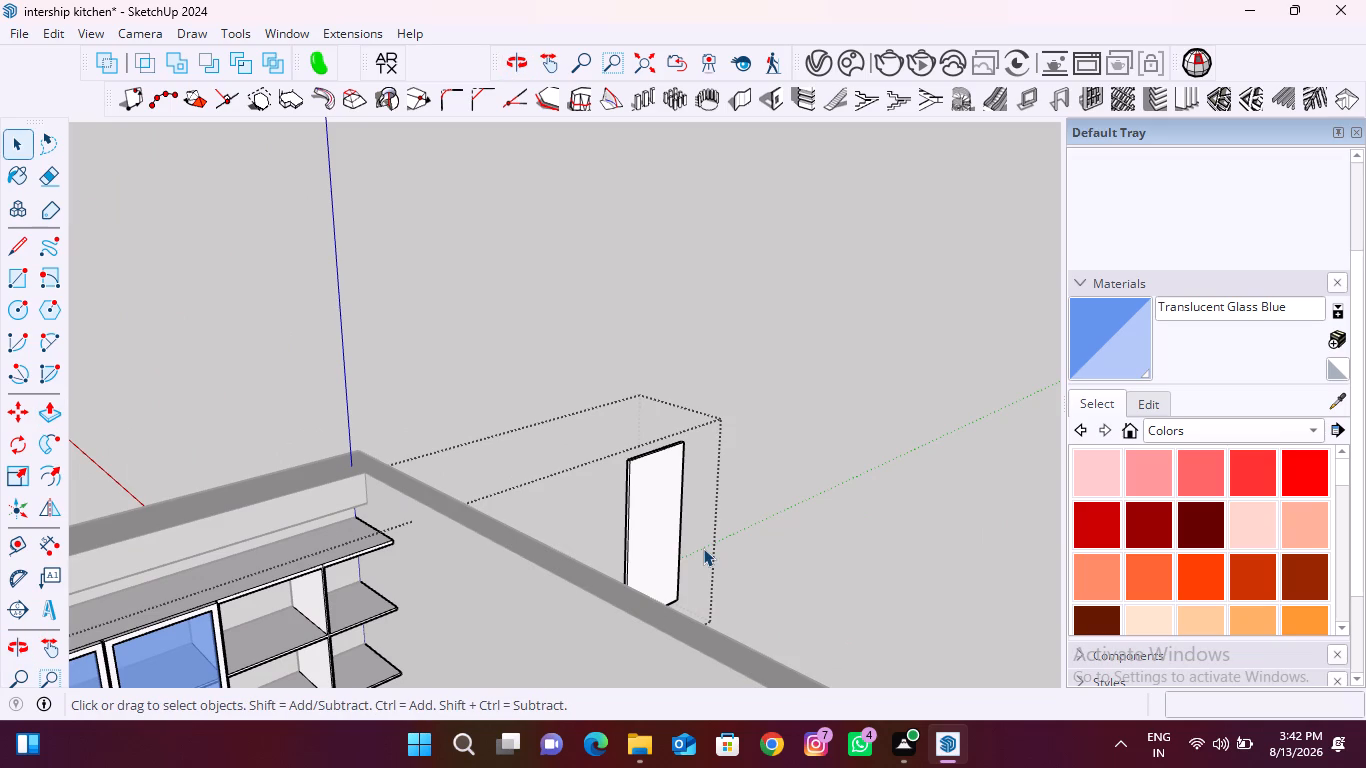
{"action": "triple_click", "coordinate": [653, 520]}
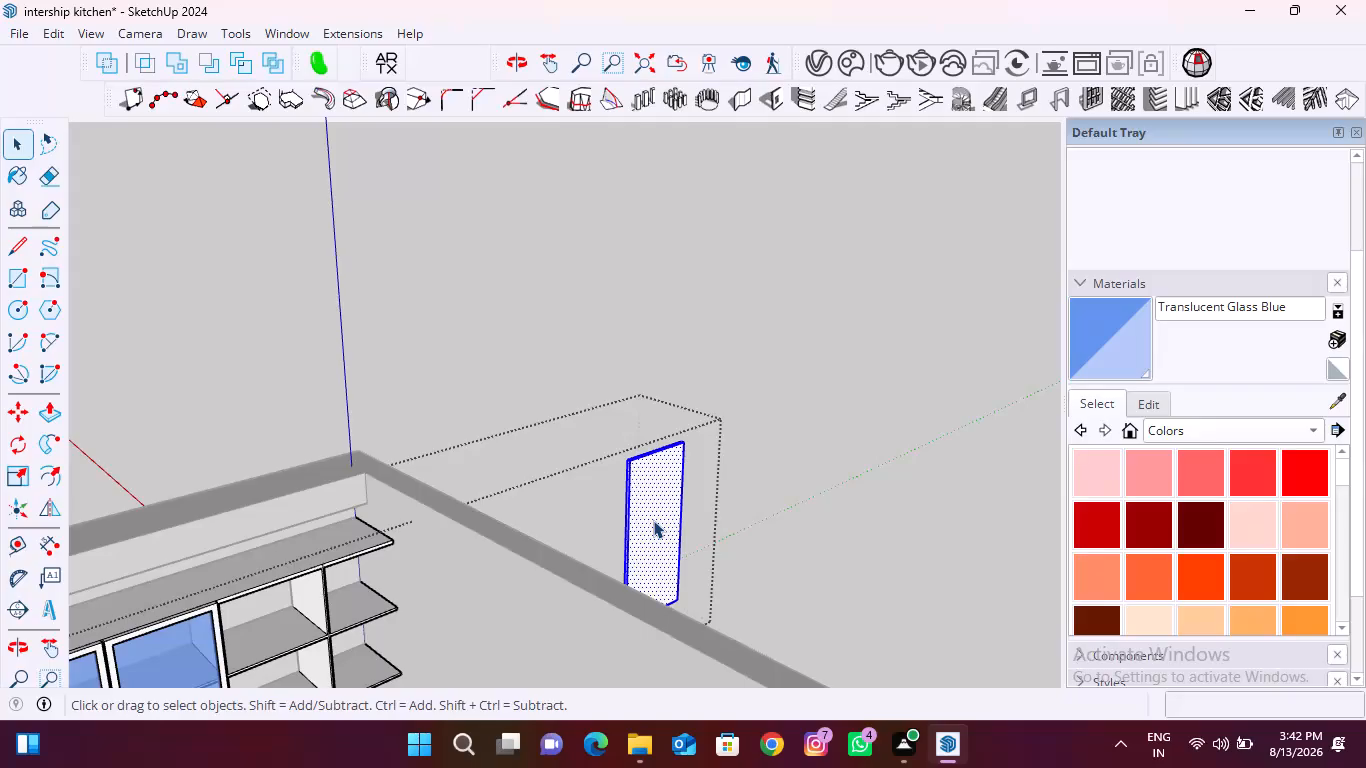
{"action": "key", "text": "m"}
{"action": "scroll", "coordinate": [690, 469], "scroll_direction": "down", "scroll_amount": 7}
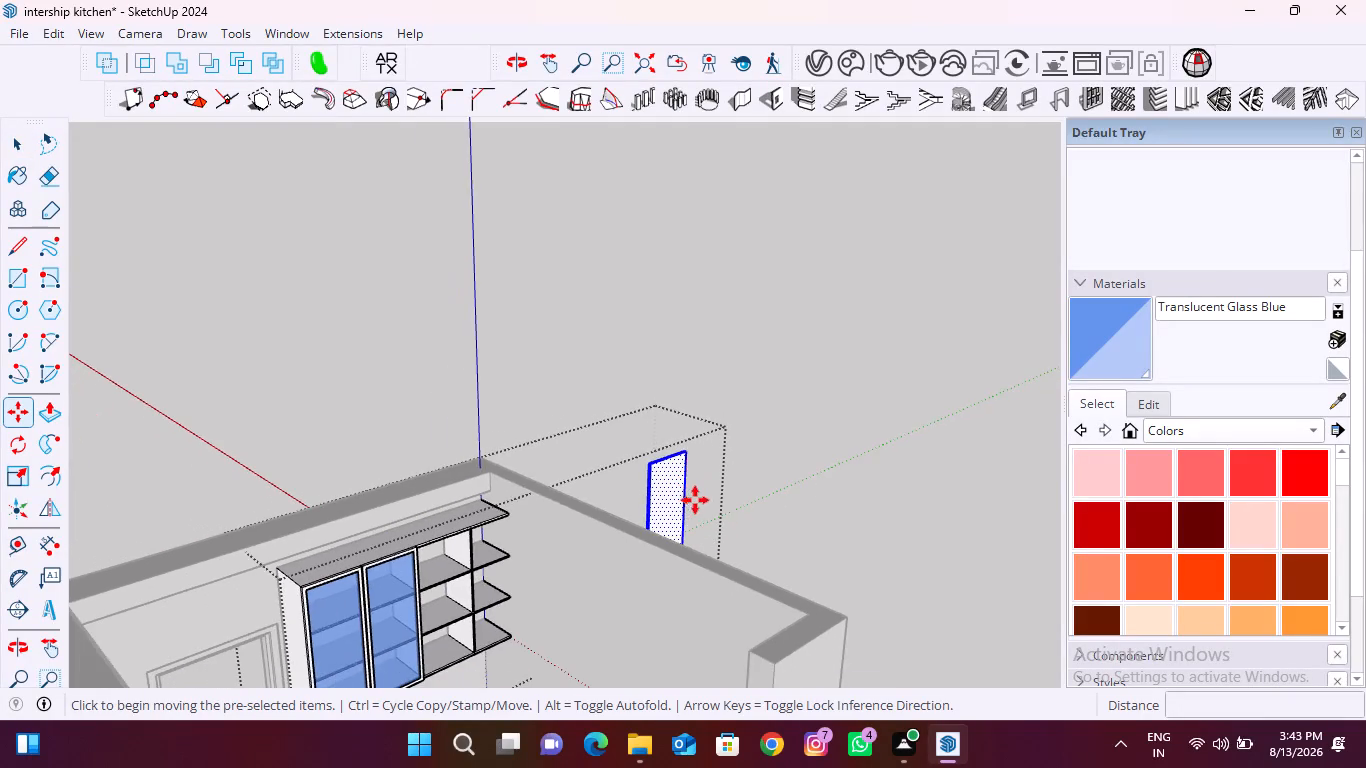
{"action": "middle_click_drag", "start_coordinate": [696, 501], "coordinate": [465, 563]}
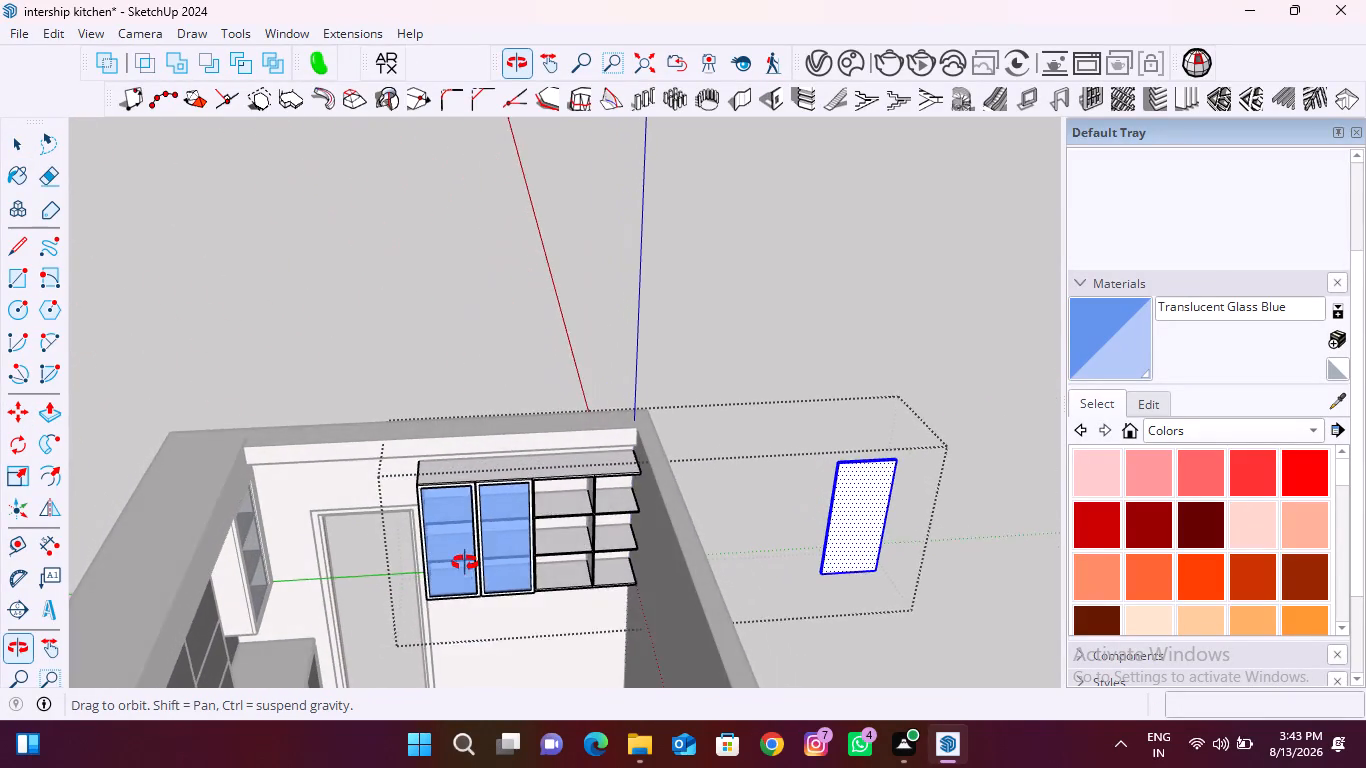
{"action": "middle_click_drag", "start_coordinate": [465, 563], "coordinate": [442, 643]}
{"action": "middle_click_drag", "start_coordinate": [641, 460], "coordinate": [542, 567]}
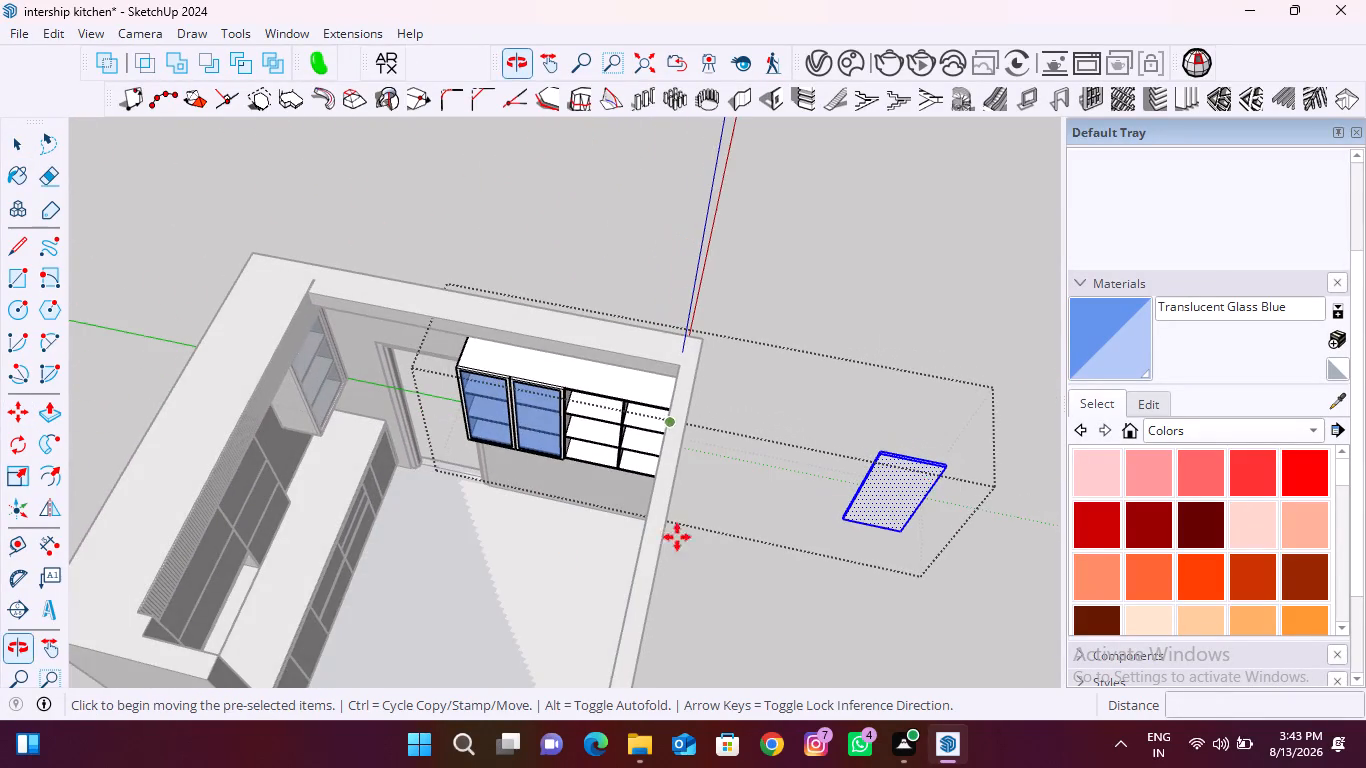
{"action": "scroll", "coordinate": [957, 475], "scroll_direction": "up", "scroll_amount": 20}
{"action": "scroll", "coordinate": [957, 475], "scroll_direction": "up", "scroll_amount": 3}
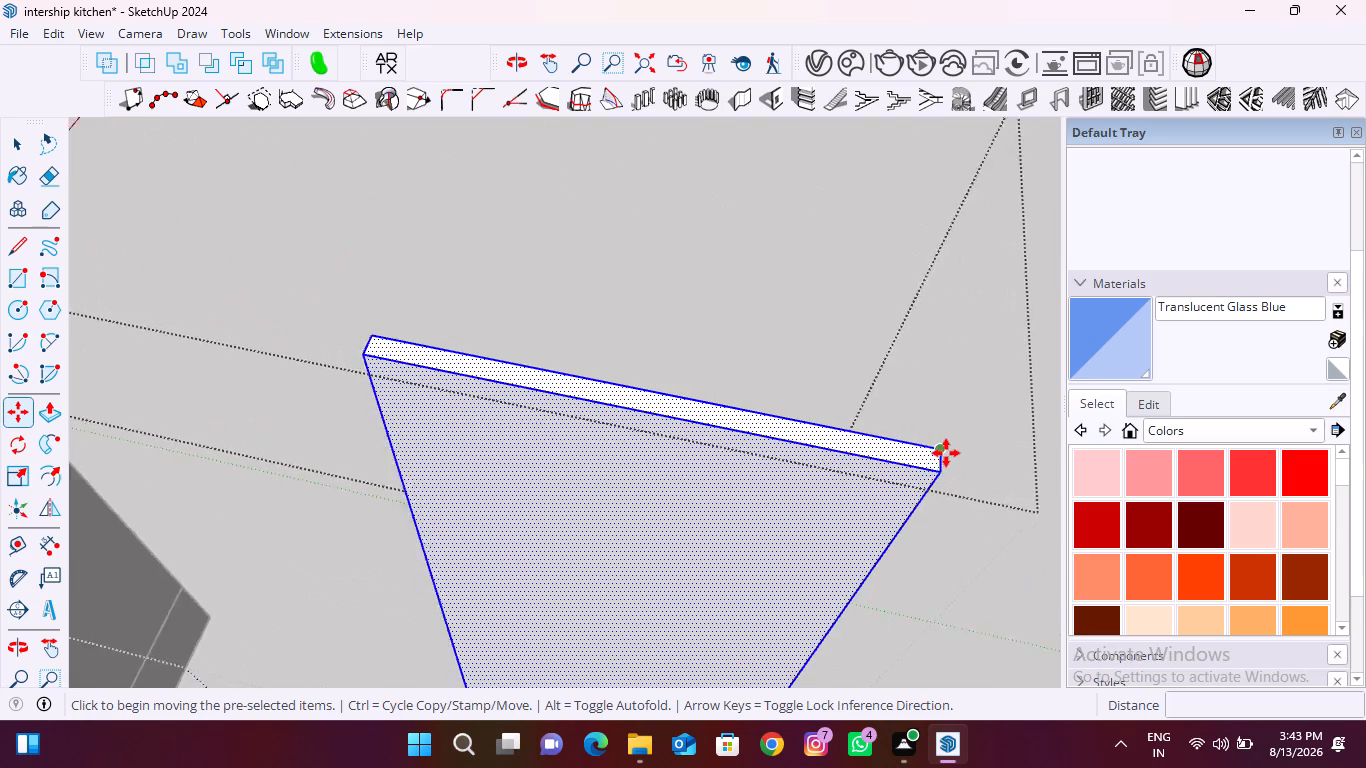
{"action": "scroll", "coordinate": [946, 453], "scroll_direction": "up", "scroll_amount": 10}
{"action": "left_click", "coordinate": [879, 418]}
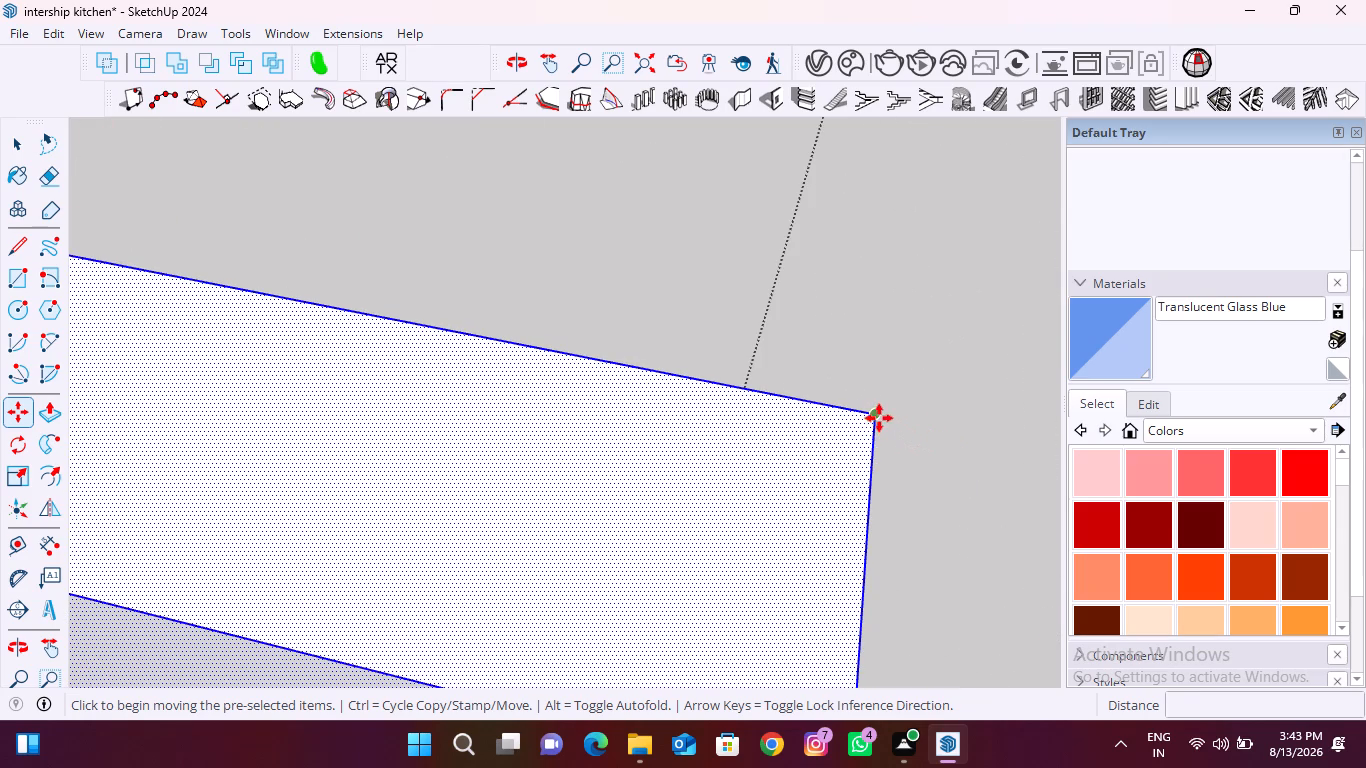
{"action": "scroll", "coordinate": [907, 385], "scroll_direction": "down", "scroll_amount": 20}
{"action": "scroll", "coordinate": [907, 385], "scroll_direction": "down", "scroll_amount": 19}
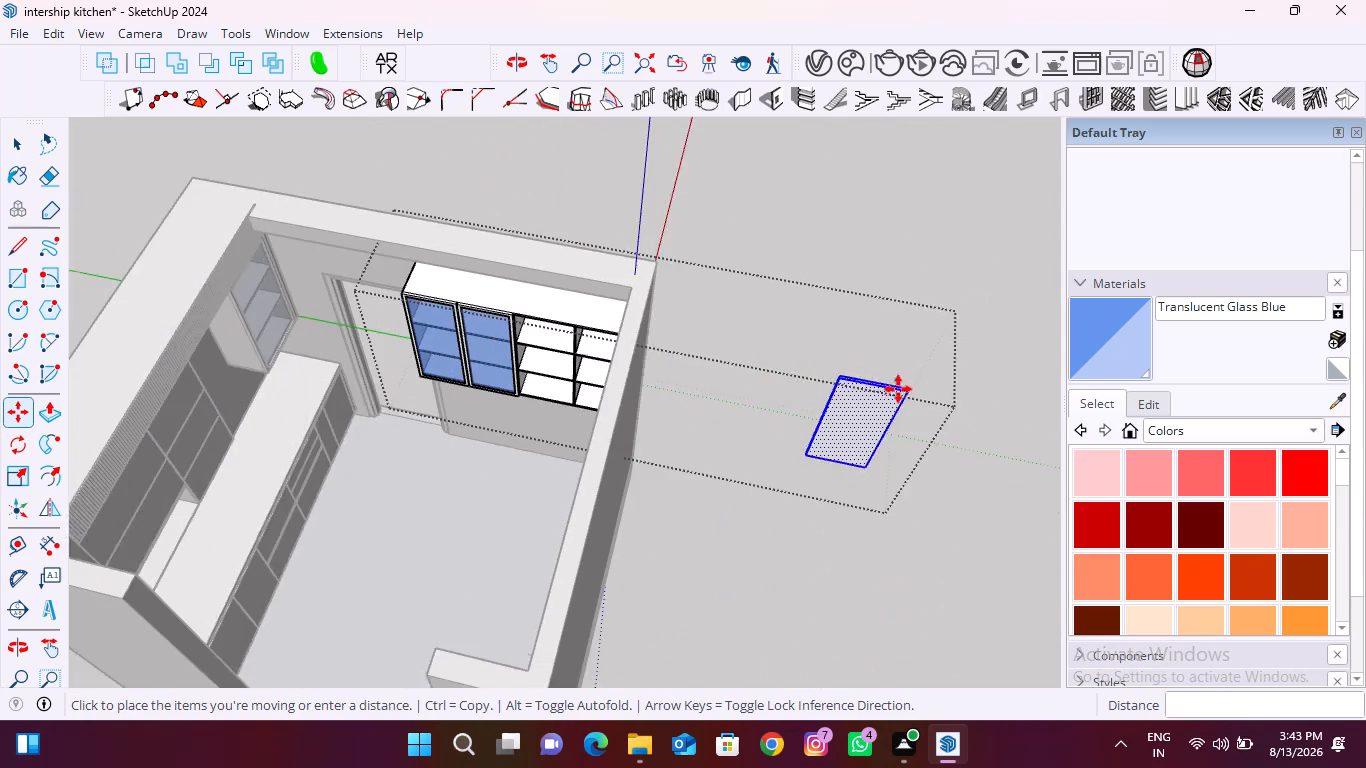
{"action": "scroll", "coordinate": [587, 326], "scroll_direction": "up", "scroll_amount": 19}
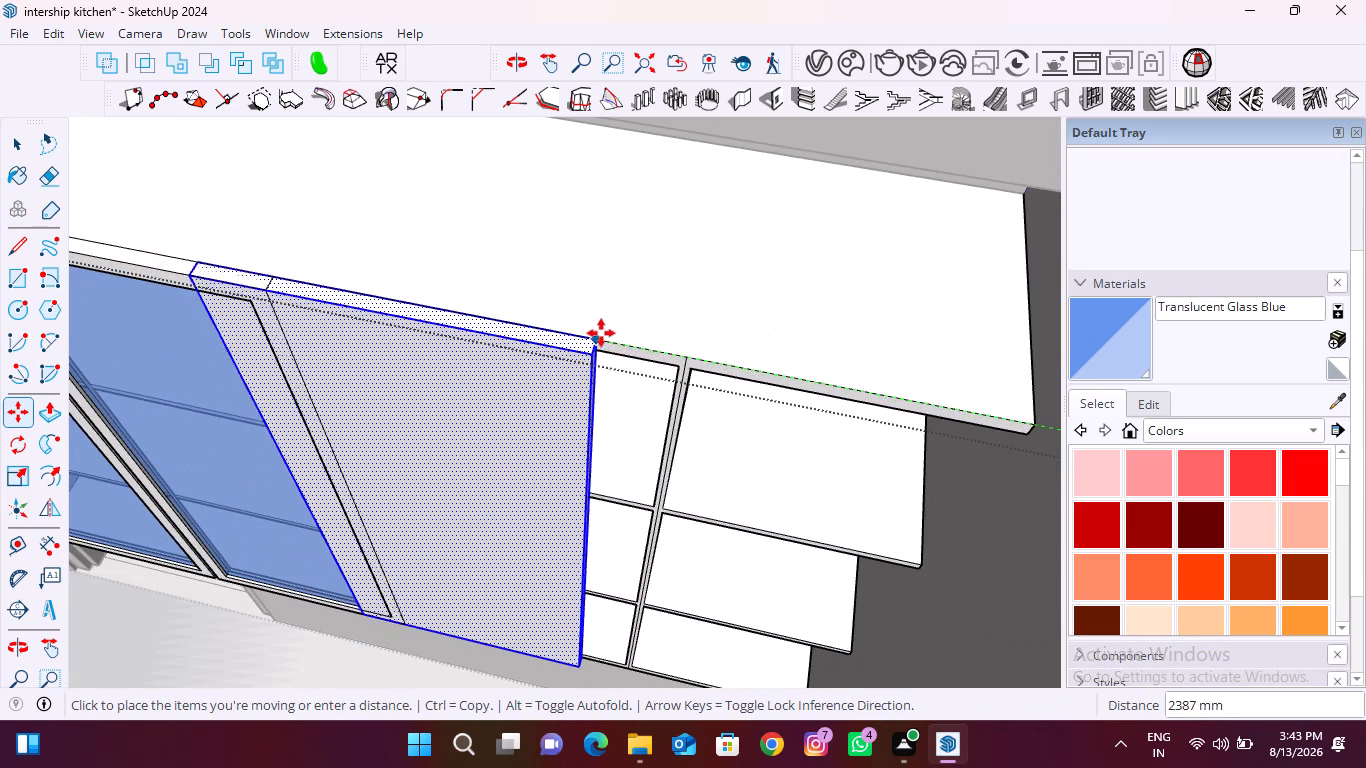
{"action": "left_click", "coordinate": [681, 353]}
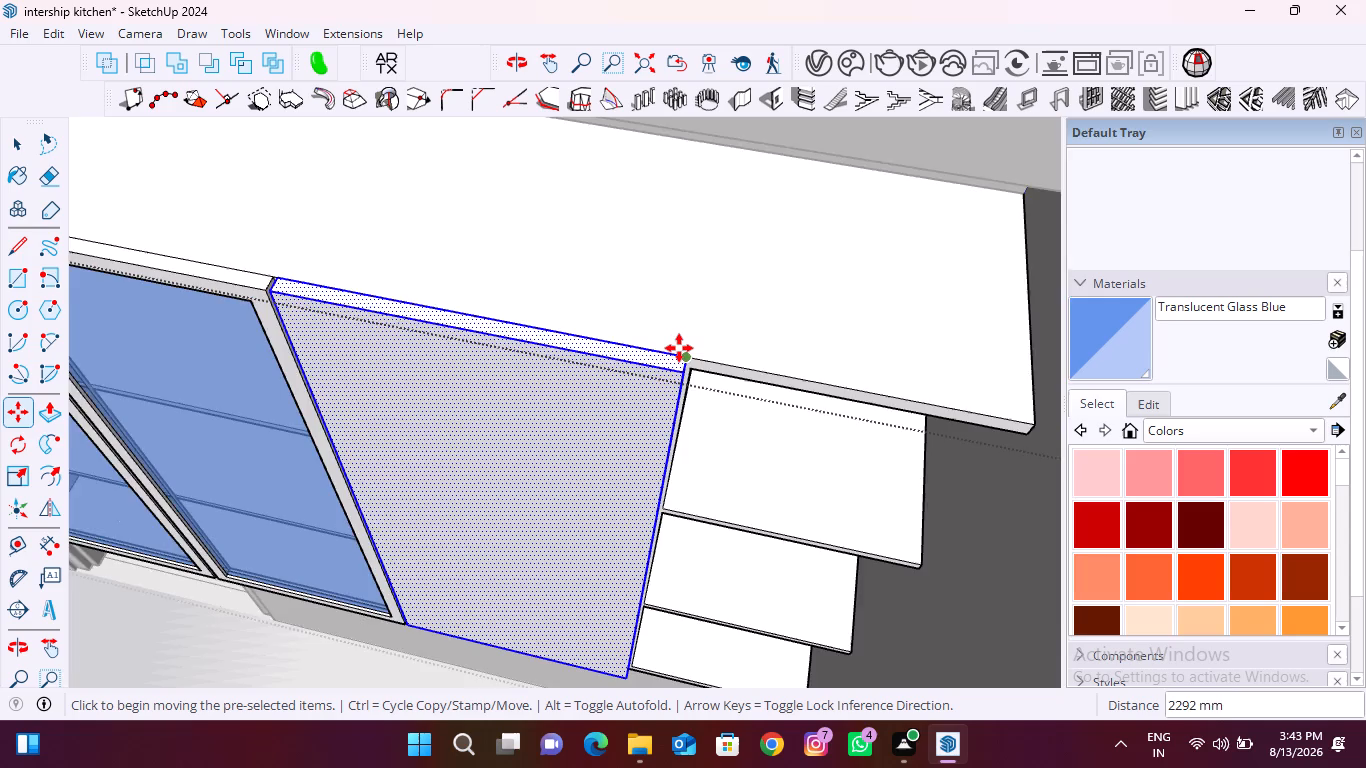
{"action": "scroll", "coordinate": [679, 348], "scroll_direction": "down", "scroll_amount": 20}
{"action": "scroll", "coordinate": [679, 348], "scroll_direction": "down", "scroll_amount": 4}
{"action": "key", "text": "space"}
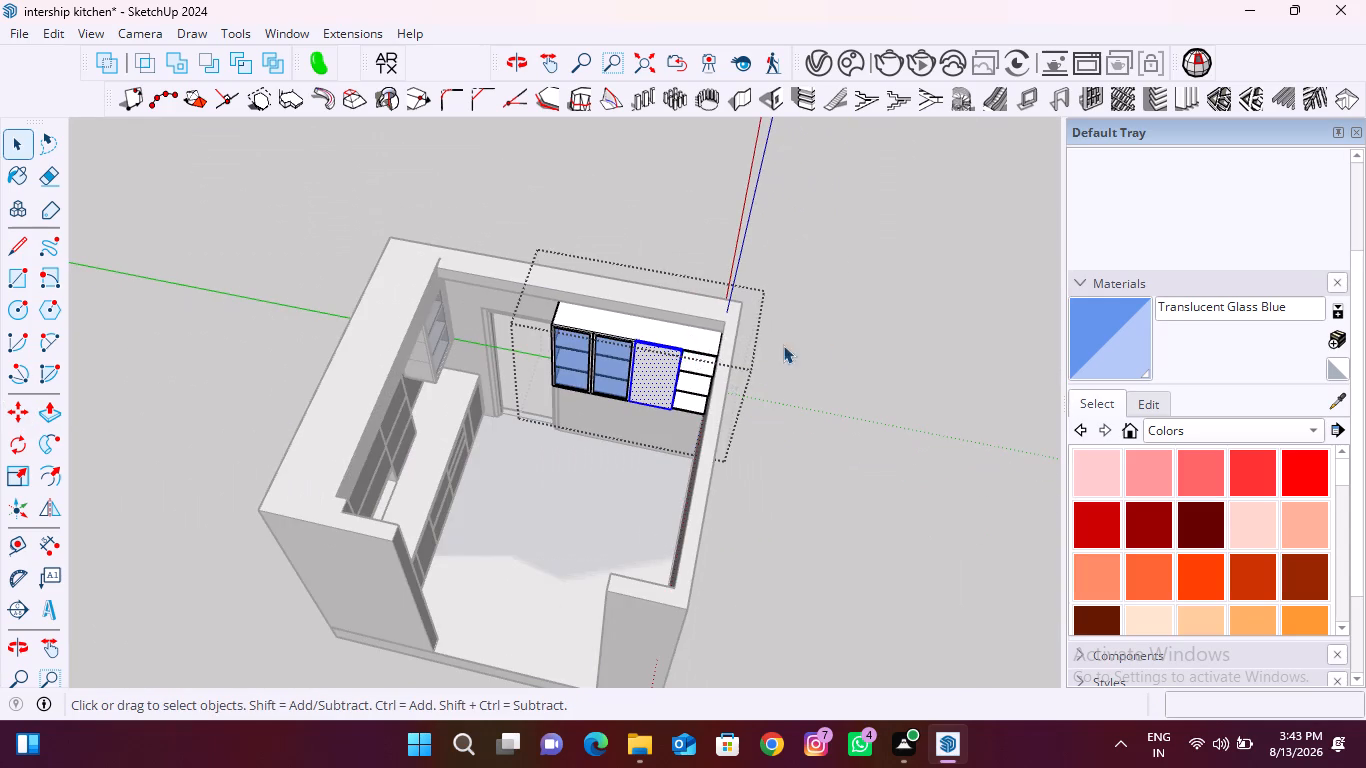
{"action": "left_click", "coordinate": [889, 317]}
Reverse the kitchen's floor face.
{"action": "middle_click_drag", "start_coordinate": [577, 434], "coordinate": [825, 155]}
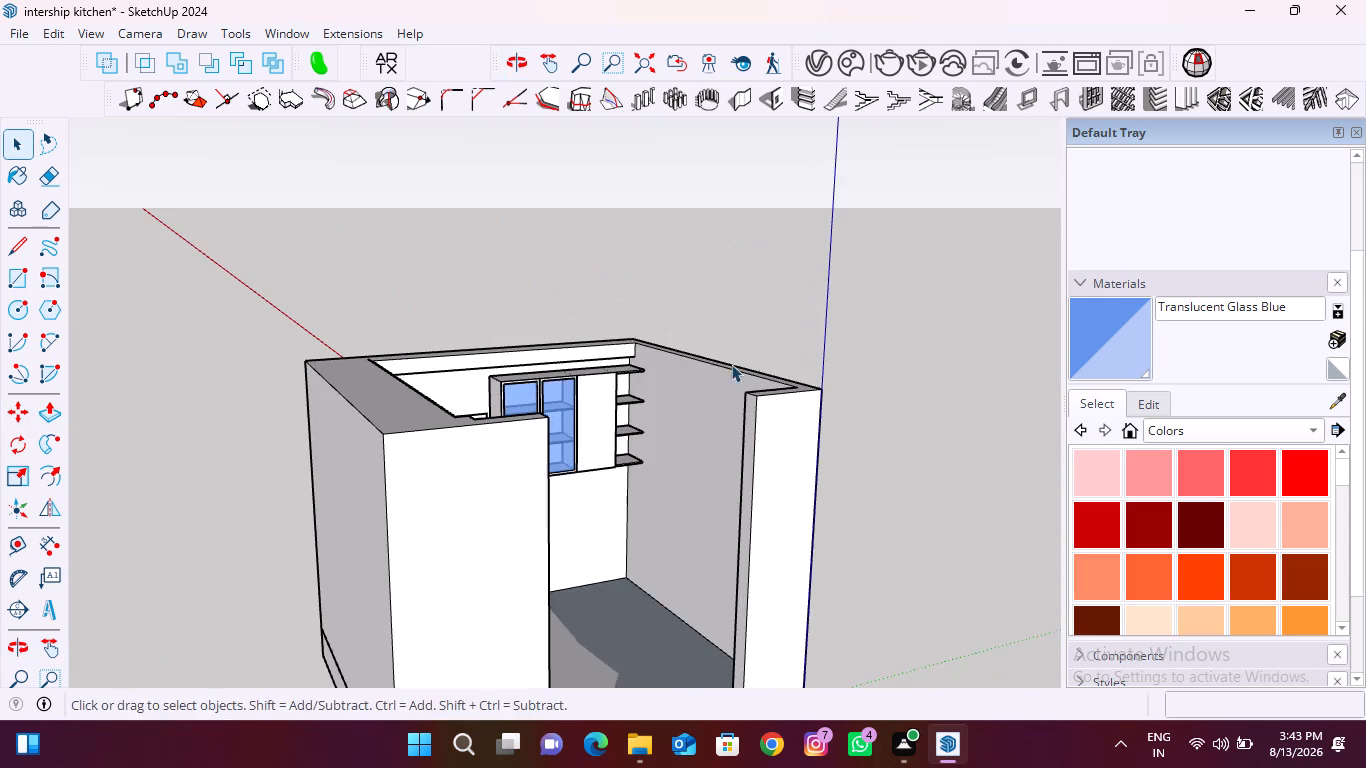
{"action": "middle_click_drag", "start_coordinate": [704, 369], "coordinate": [572, 465]}
{"action": "scroll", "coordinate": [639, 222], "scroll_direction": "down", "scroll_amount": 8}
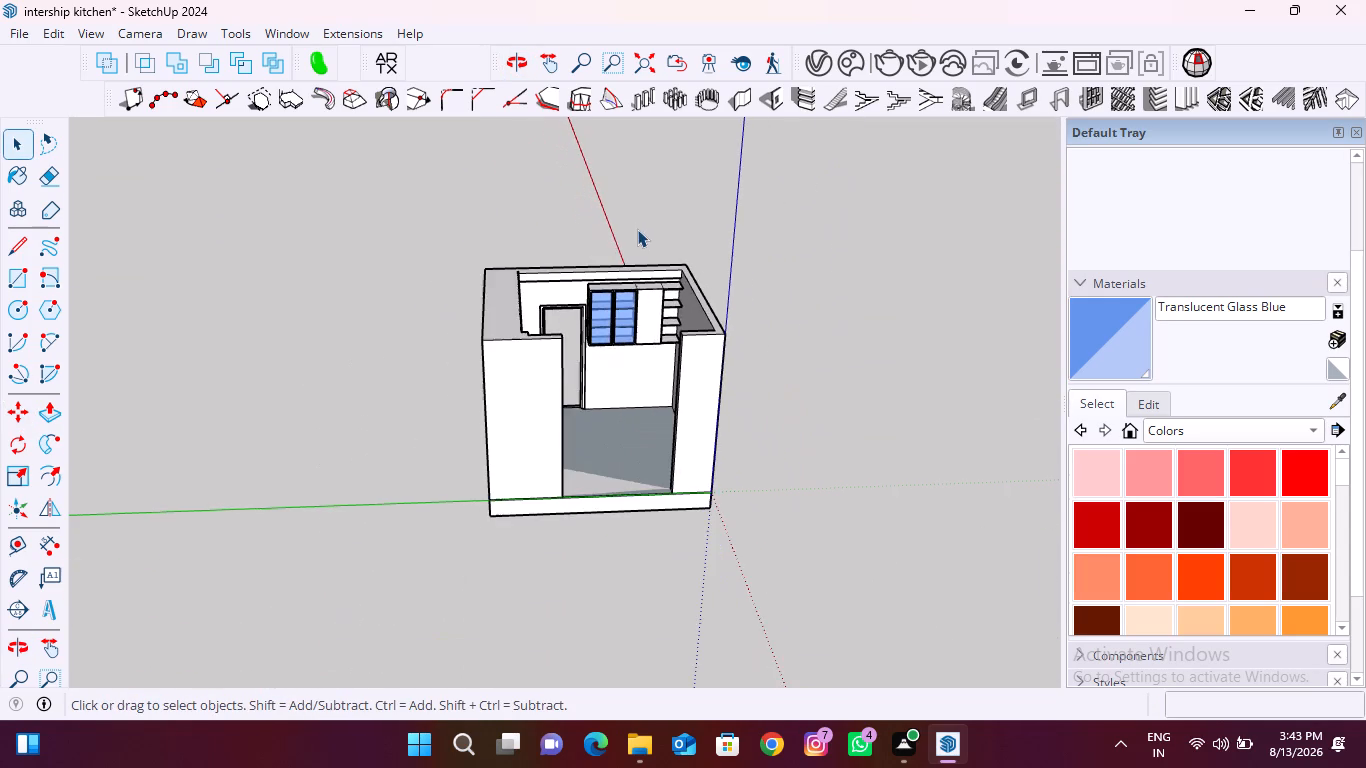
{"action": "middle_click_drag", "start_coordinate": [645, 317], "coordinate": [641, 465]}
{"action": "left_click", "coordinate": [600, 402]}
{"action": "right_click", "coordinate": [609, 415]}
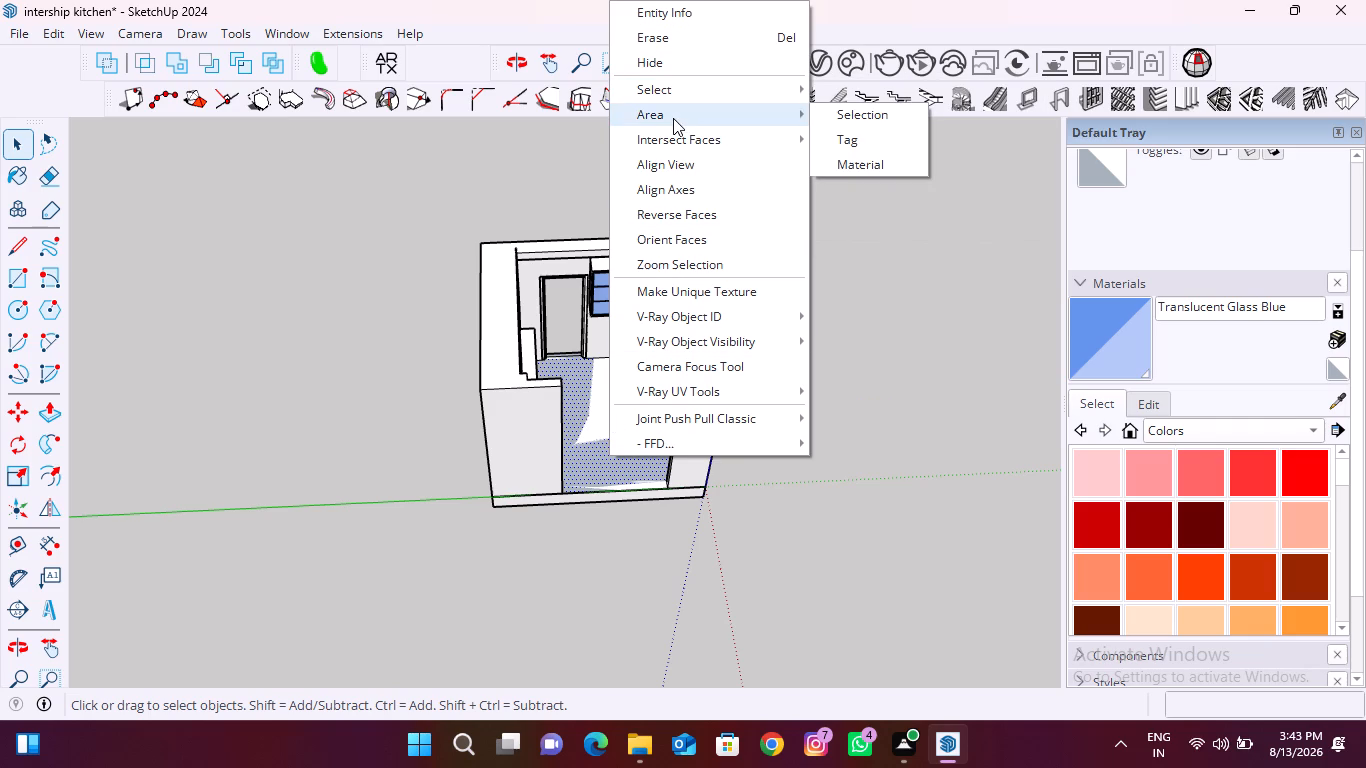
{"action": "left_click", "coordinate": [693, 208]}
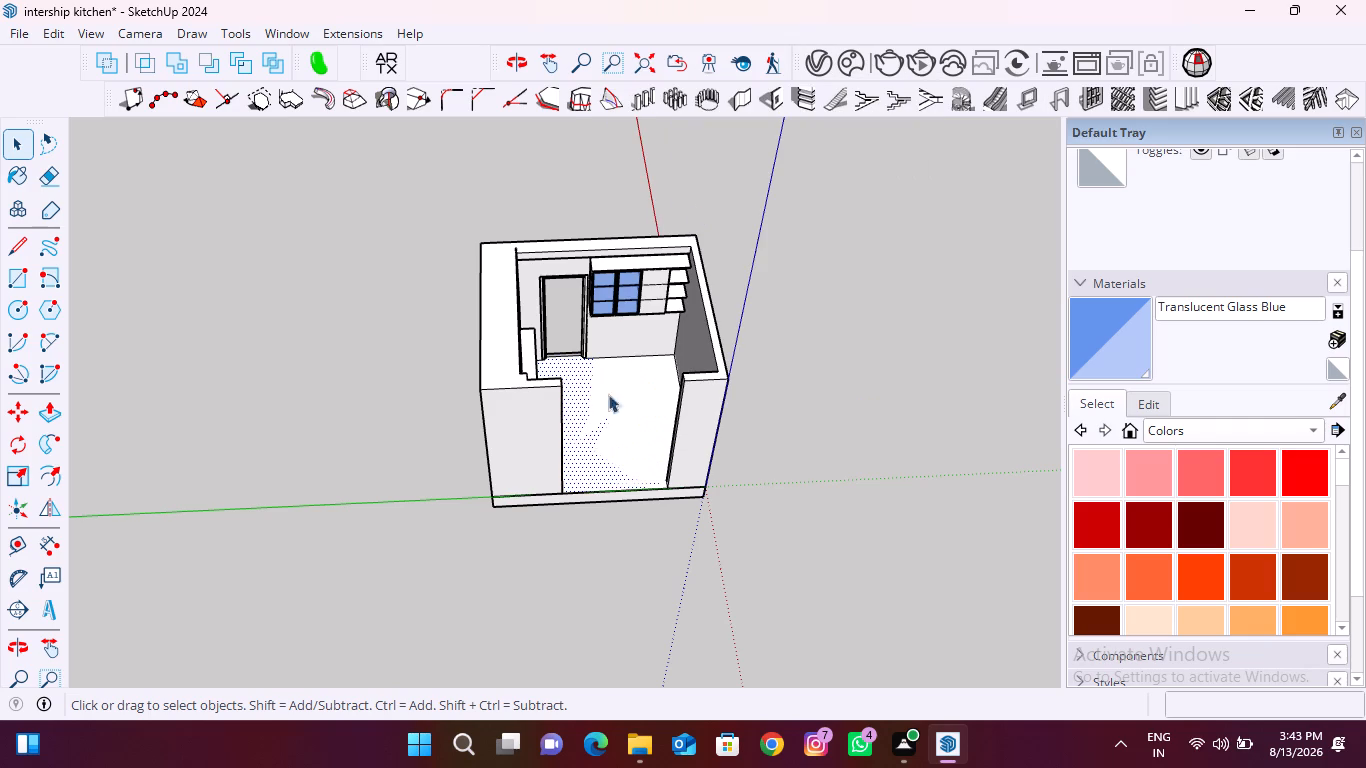
Examine the kitchen interior and the doorway-wall shelf unit with its solid door panel in place.
{"action": "middle_click_drag", "start_coordinate": [603, 504], "coordinate": [589, 473]}
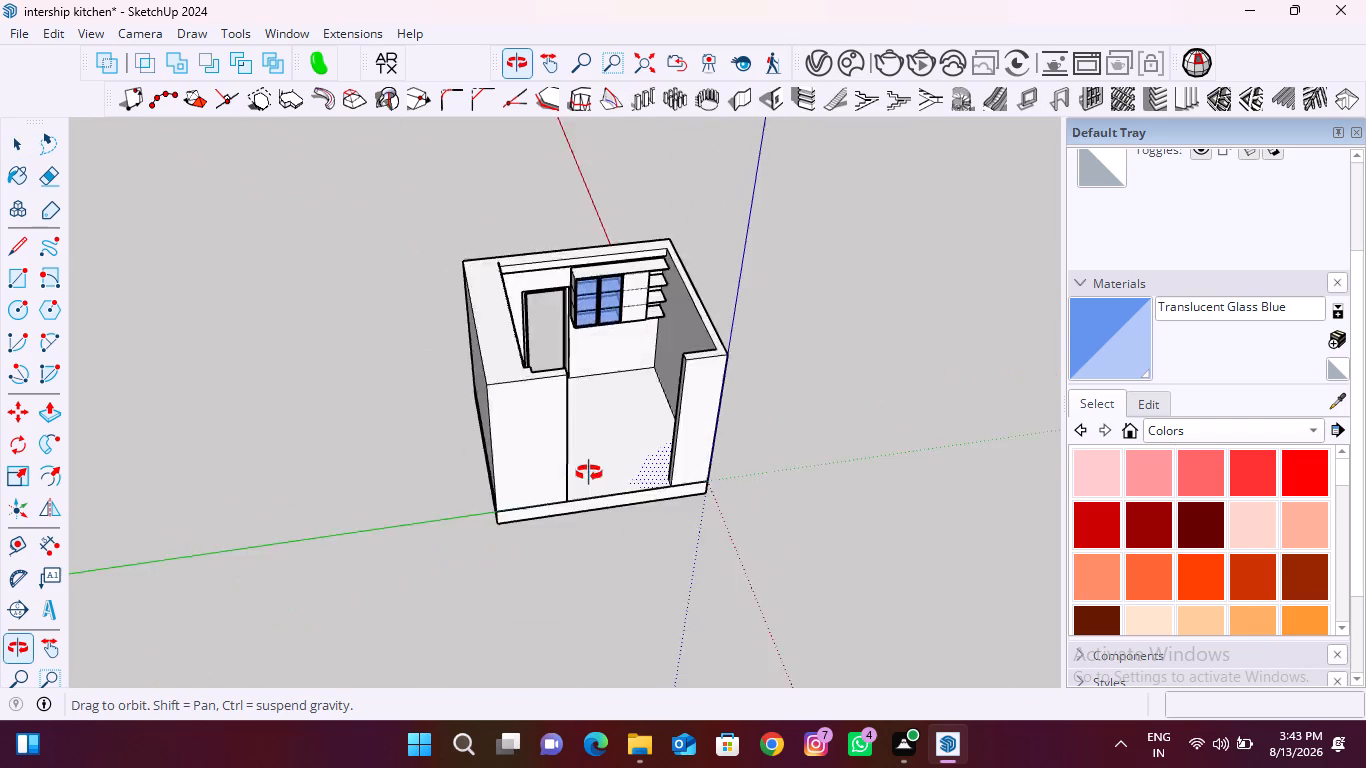
{"action": "middle_click_drag", "start_coordinate": [589, 473], "coordinate": [413, 416]}
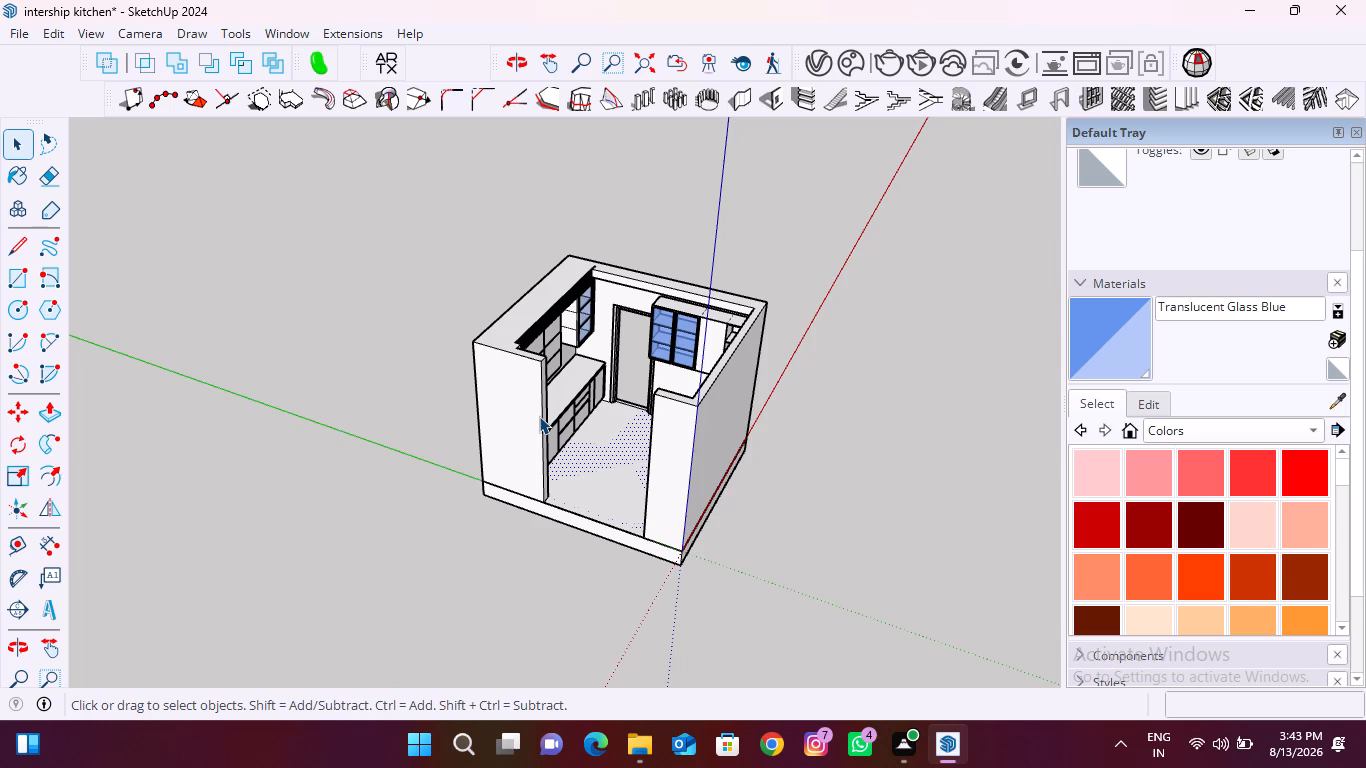
{"action": "scroll", "coordinate": [656, 281], "scroll_direction": "up", "scroll_amount": 12}
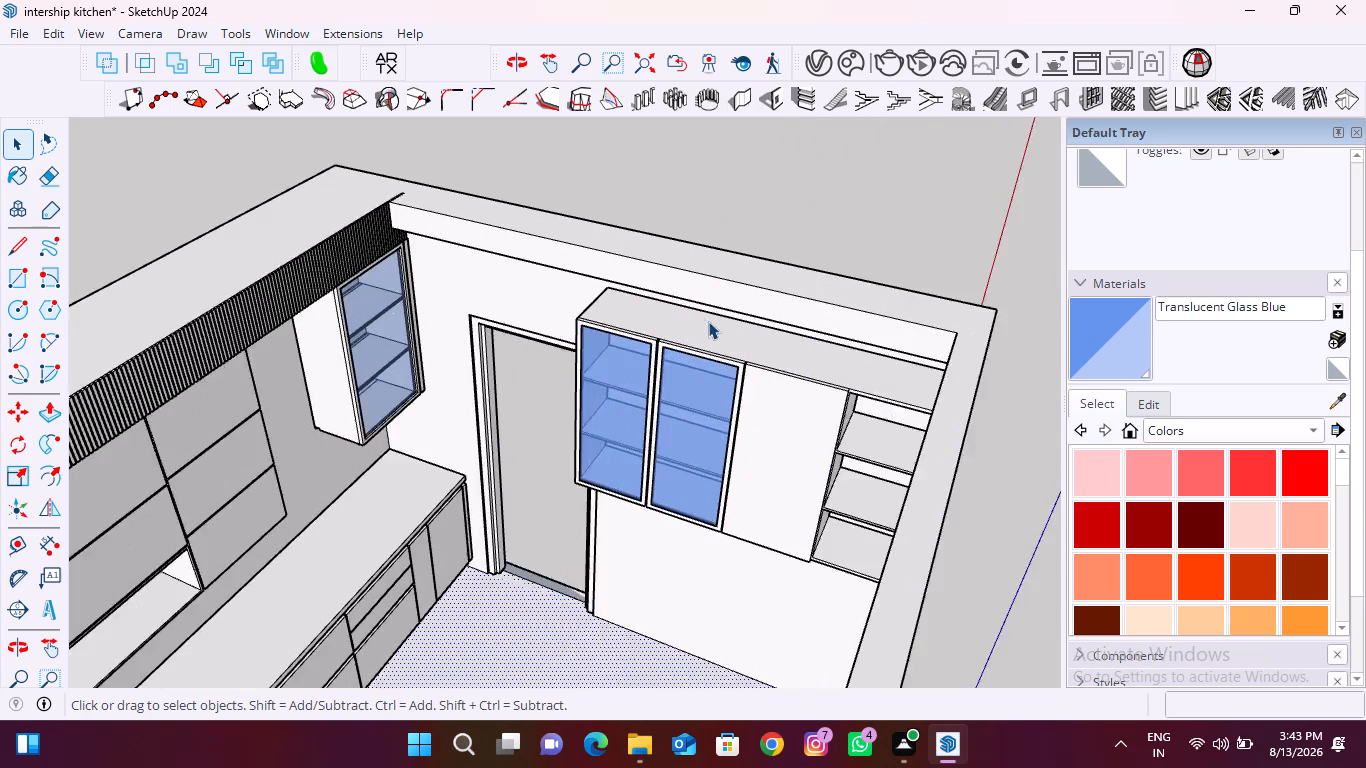
{"action": "scroll", "coordinate": [708, 321], "scroll_direction": "up", "scroll_amount": 3}
{"action": "middle_click_drag", "start_coordinate": [830, 391], "coordinate": [1008, 323]}
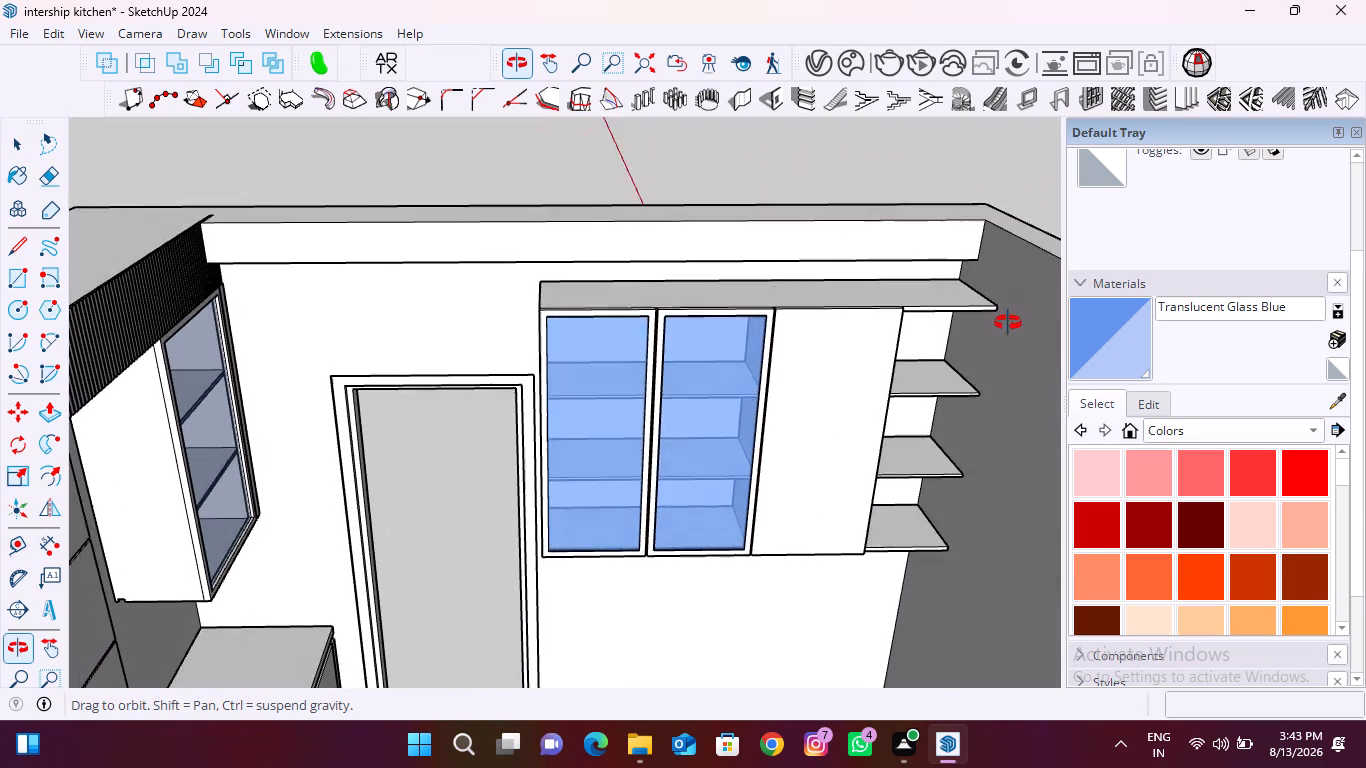
{"action": "middle_click_drag", "start_coordinate": [1008, 323], "coordinate": [1014, 350]}
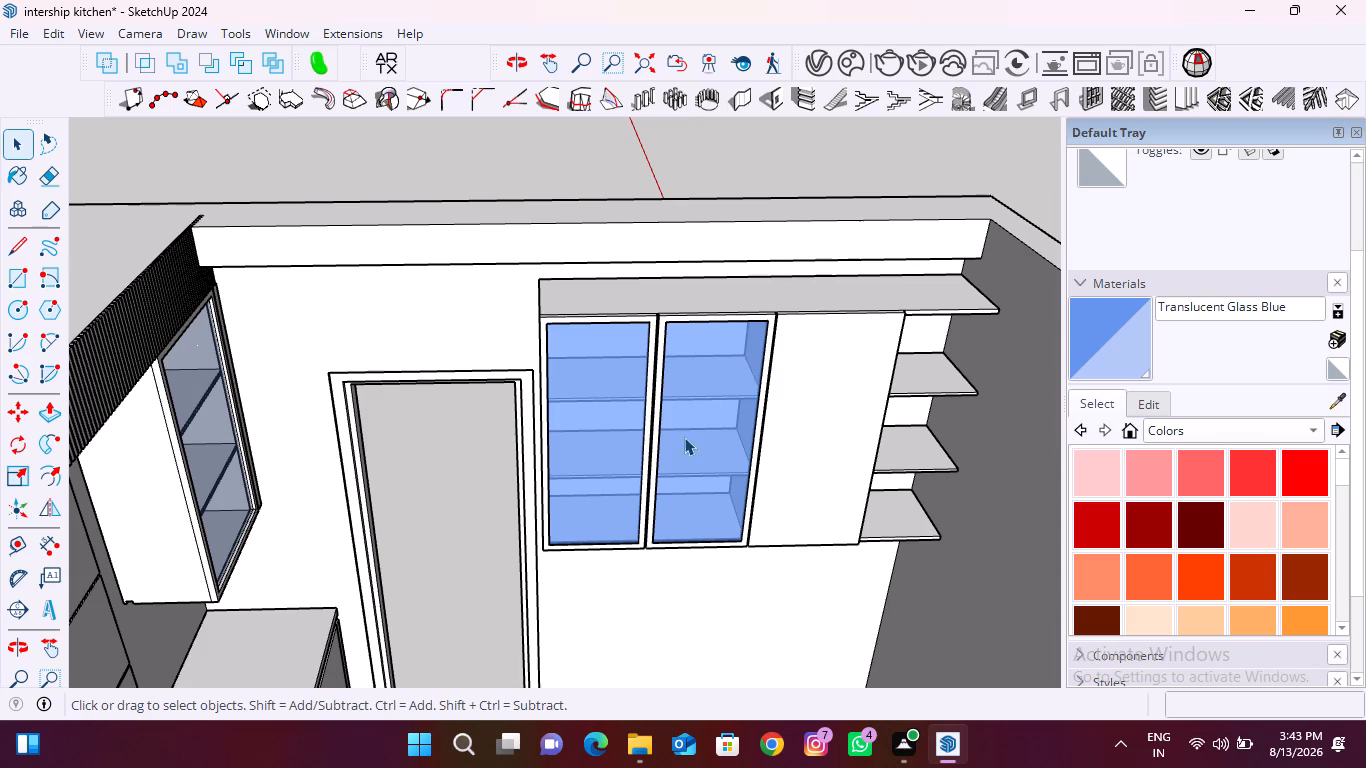
{"action": "middle_click", "coordinate": [653, 548]}
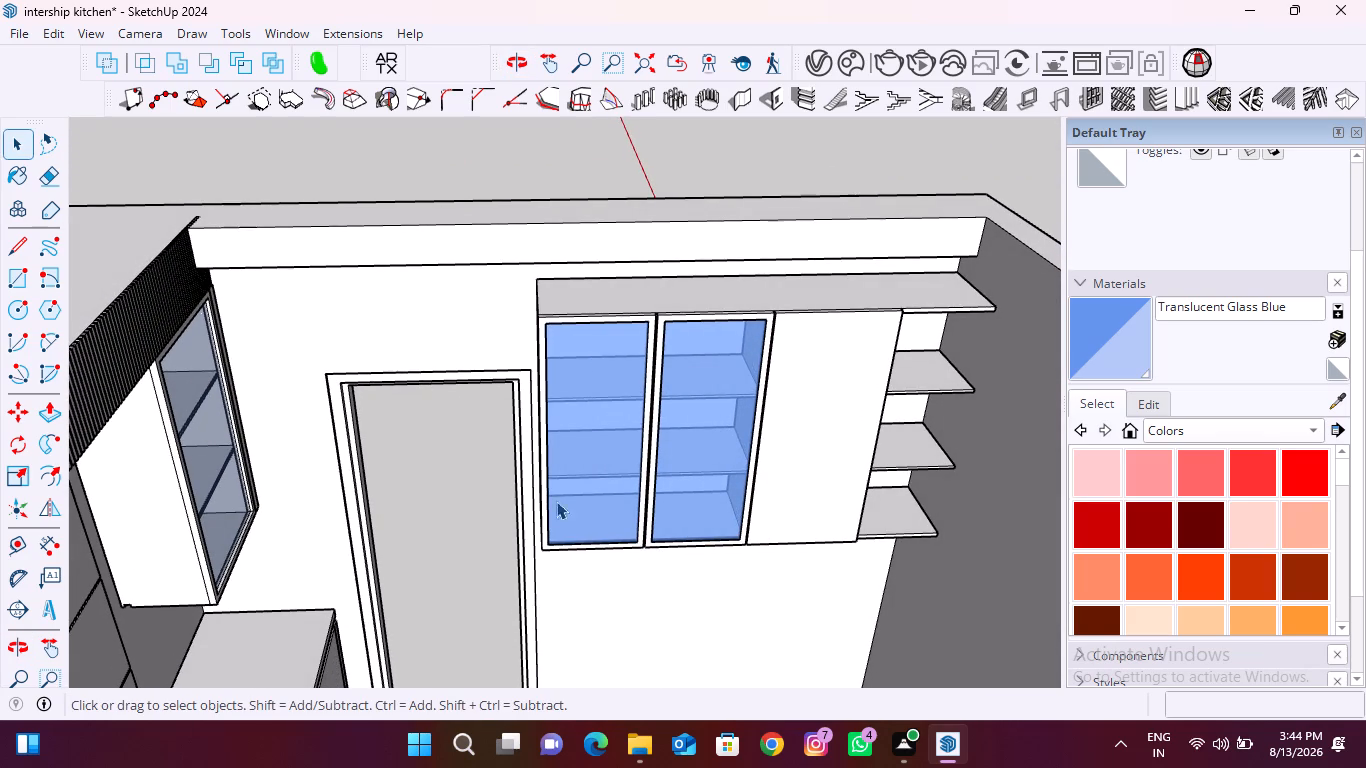
Draw a 110 mm by 1630 mm rectangle on the wall strip between the doorway-wall shelf unit's top and the beam above.
{"action": "left_click", "coordinate": [19, 281]}
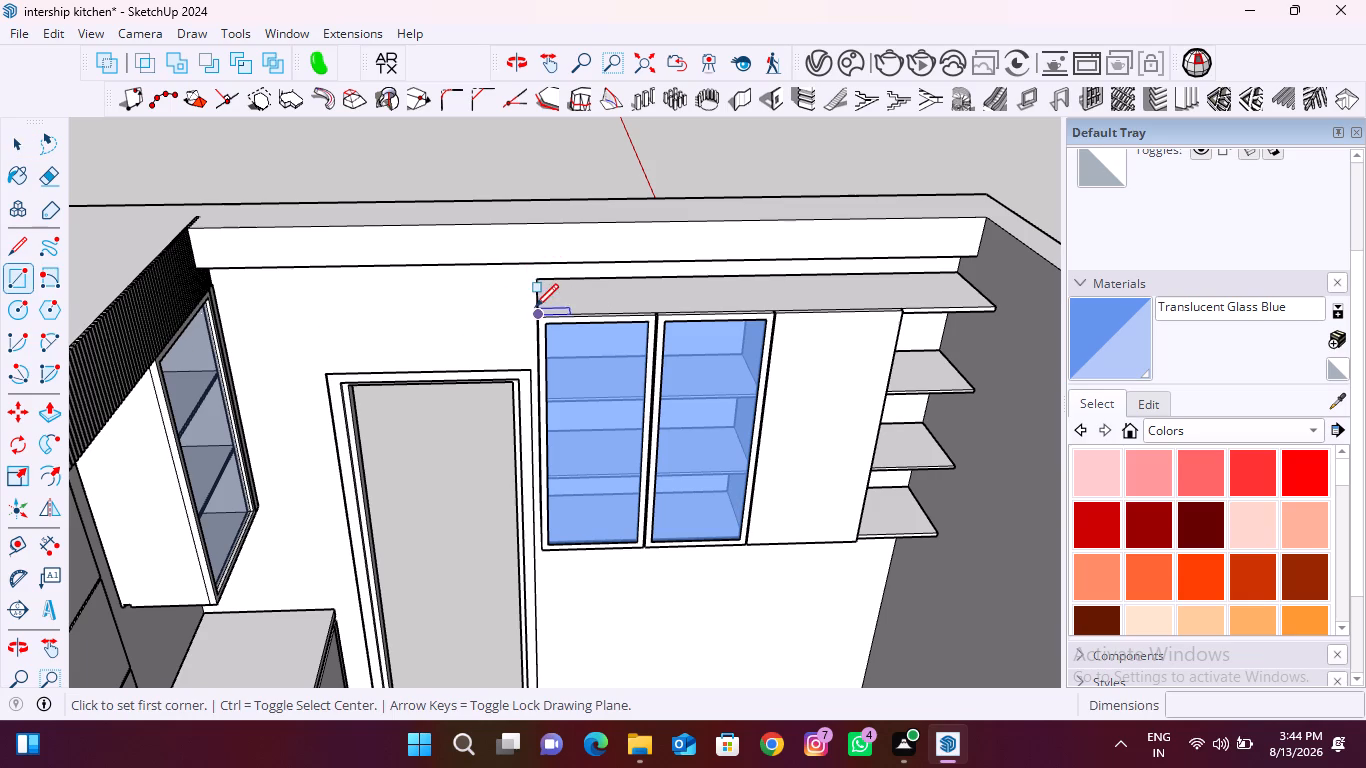
{"action": "middle_click_drag", "start_coordinate": [535, 307], "coordinate": [660, 231]}
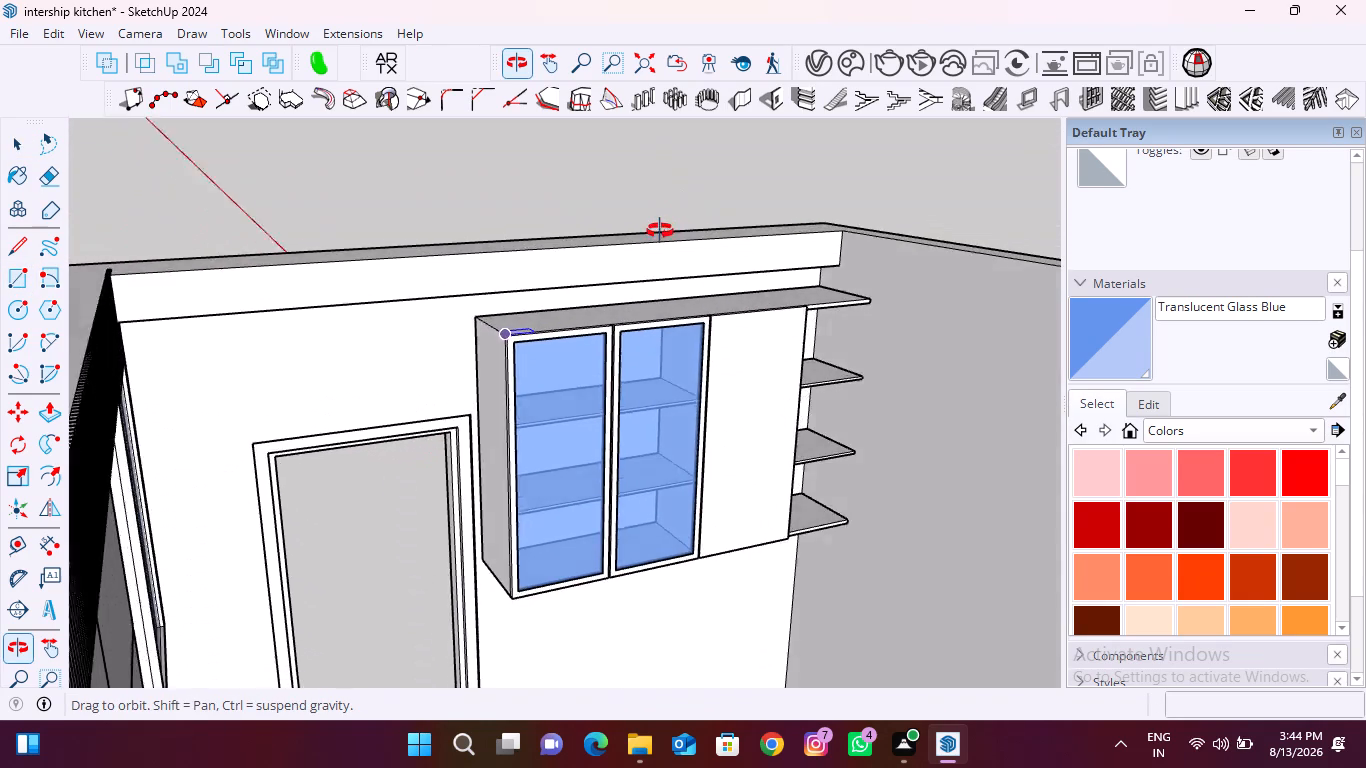
{"action": "middle_click_drag", "start_coordinate": [660, 231], "coordinate": [588, 229]}
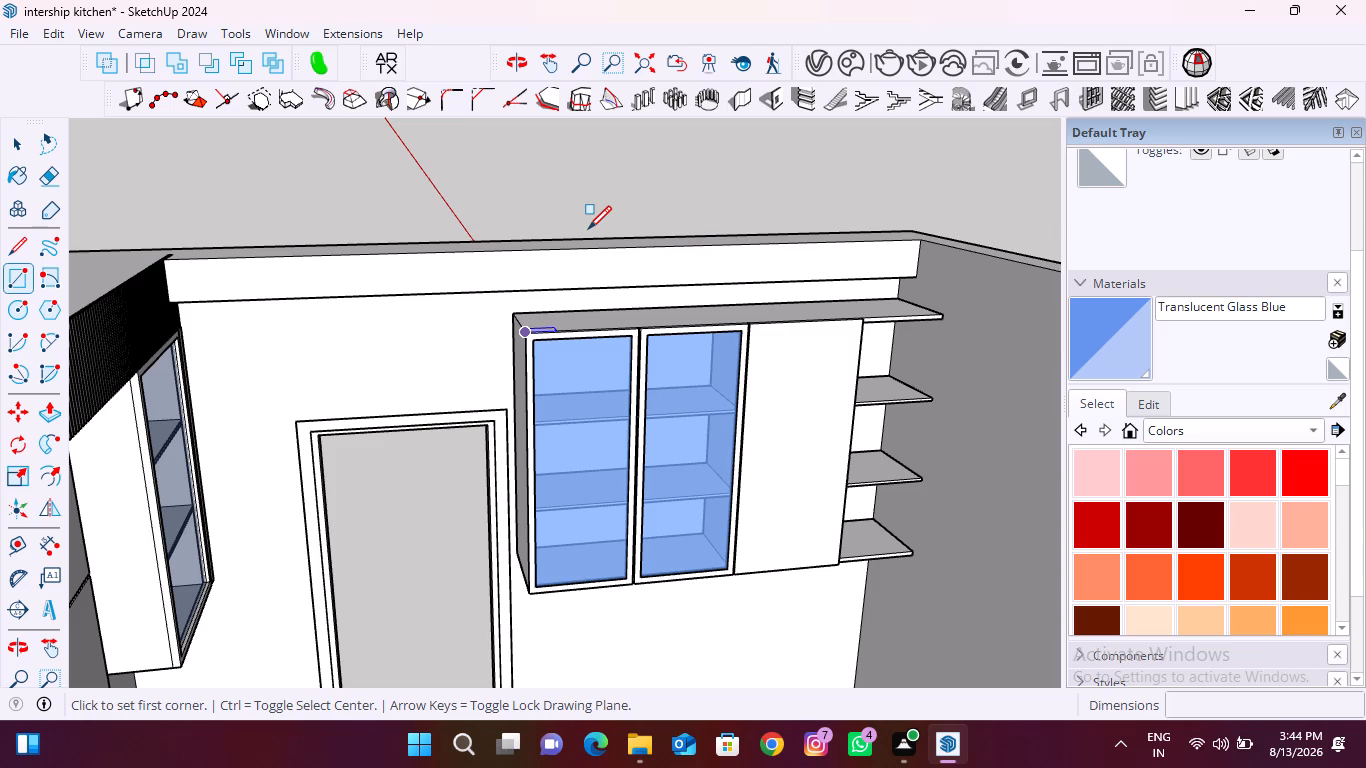
{"action": "scroll", "coordinate": [913, 264], "scroll_direction": "up", "scroll_amount": 2}
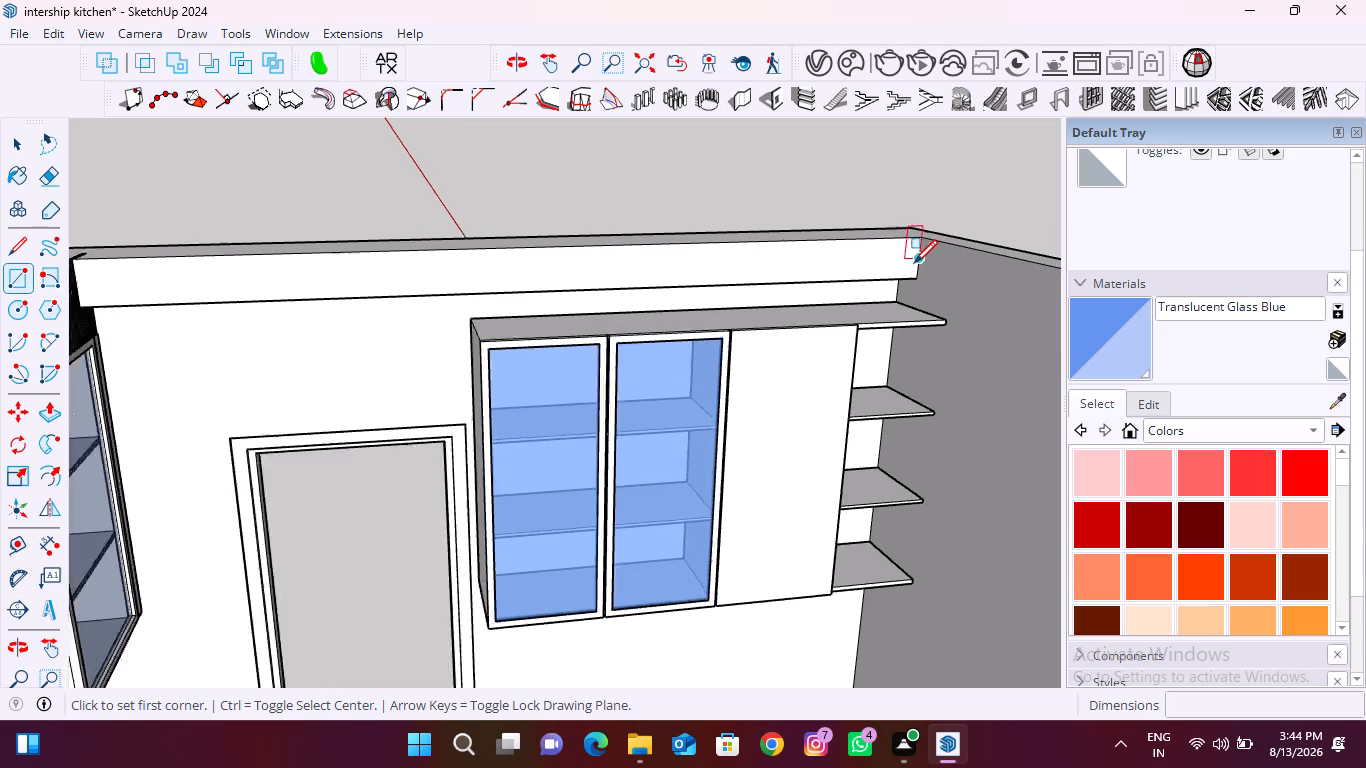
{"action": "scroll", "coordinate": [914, 263], "scroll_direction": "up", "scroll_amount": 4}
{"action": "scroll", "coordinate": [928, 268], "scroll_direction": "down", "scroll_amount": 2}
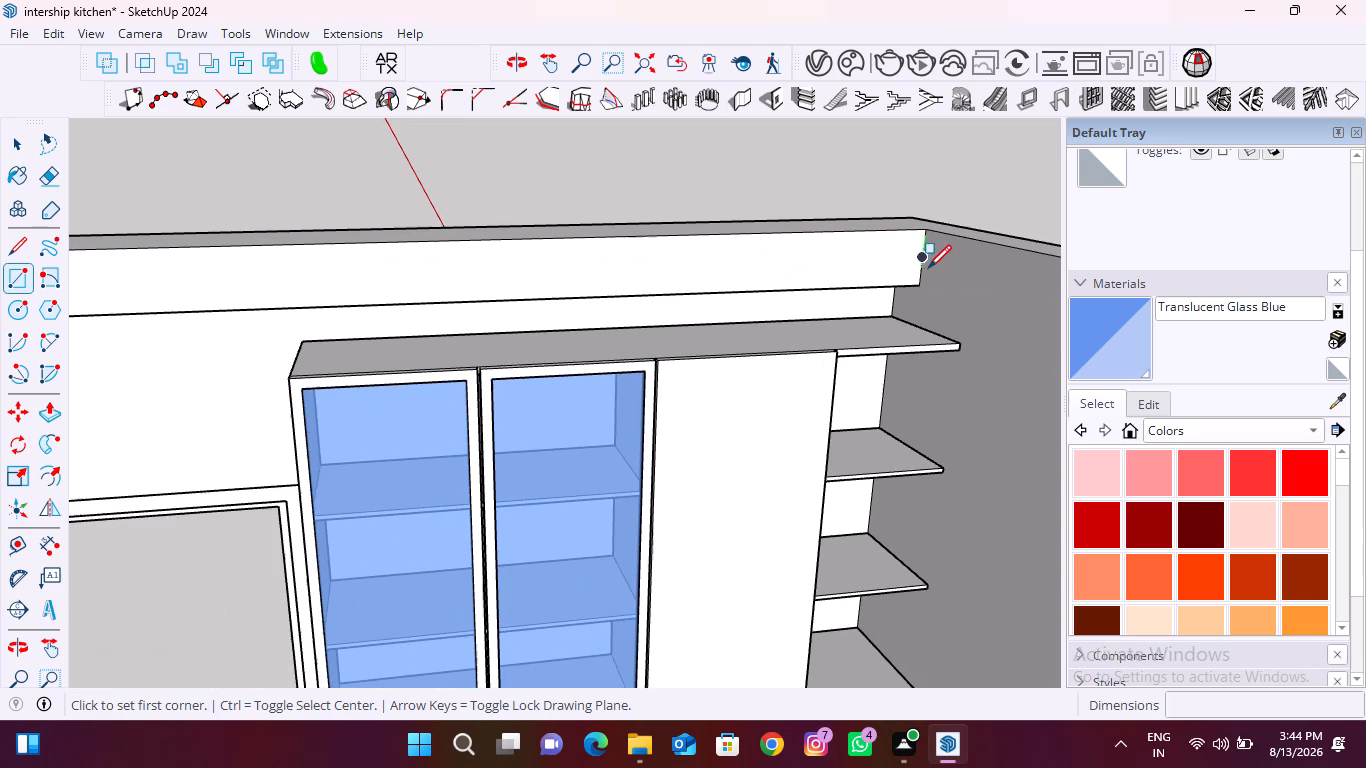
{"action": "scroll", "coordinate": [326, 337], "scroll_direction": "up", "scroll_amount": 7}
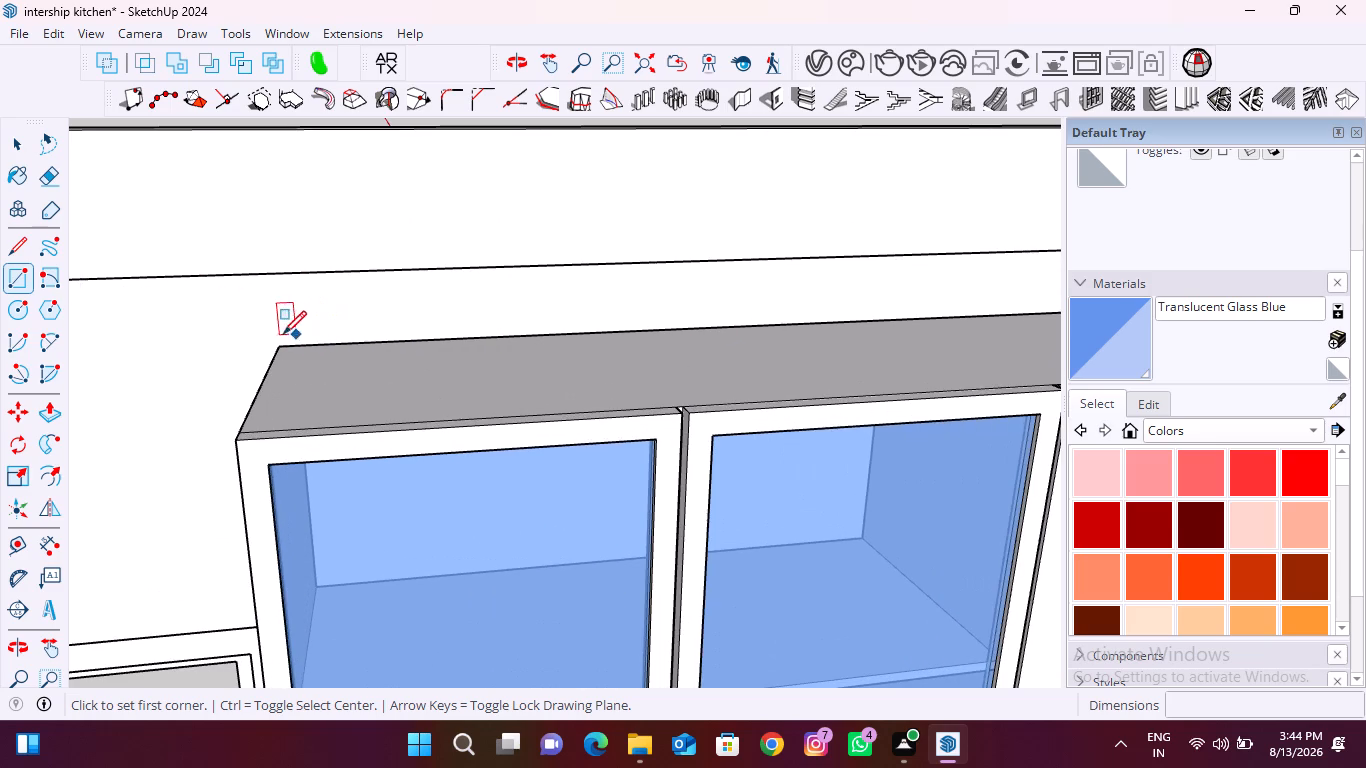
{"action": "left_click", "coordinate": [275, 342]}
{"action": "scroll", "coordinate": [194, 388], "scroll_direction": "down", "scroll_amount": 2}
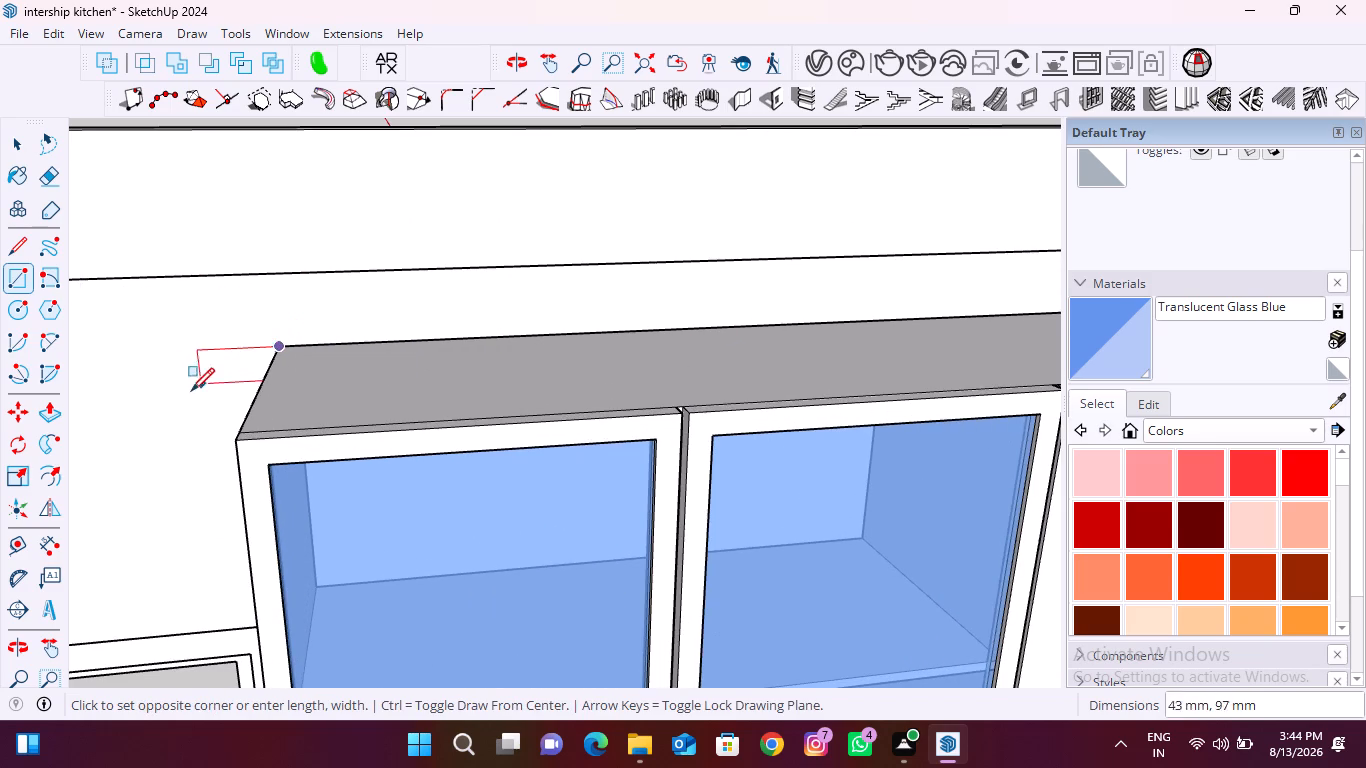
{"action": "scroll", "coordinate": [191, 391], "scroll_direction": "down", "scroll_amount": 8}
{"action": "scroll", "coordinate": [717, 340], "scroll_direction": "up", "scroll_amount": 13}
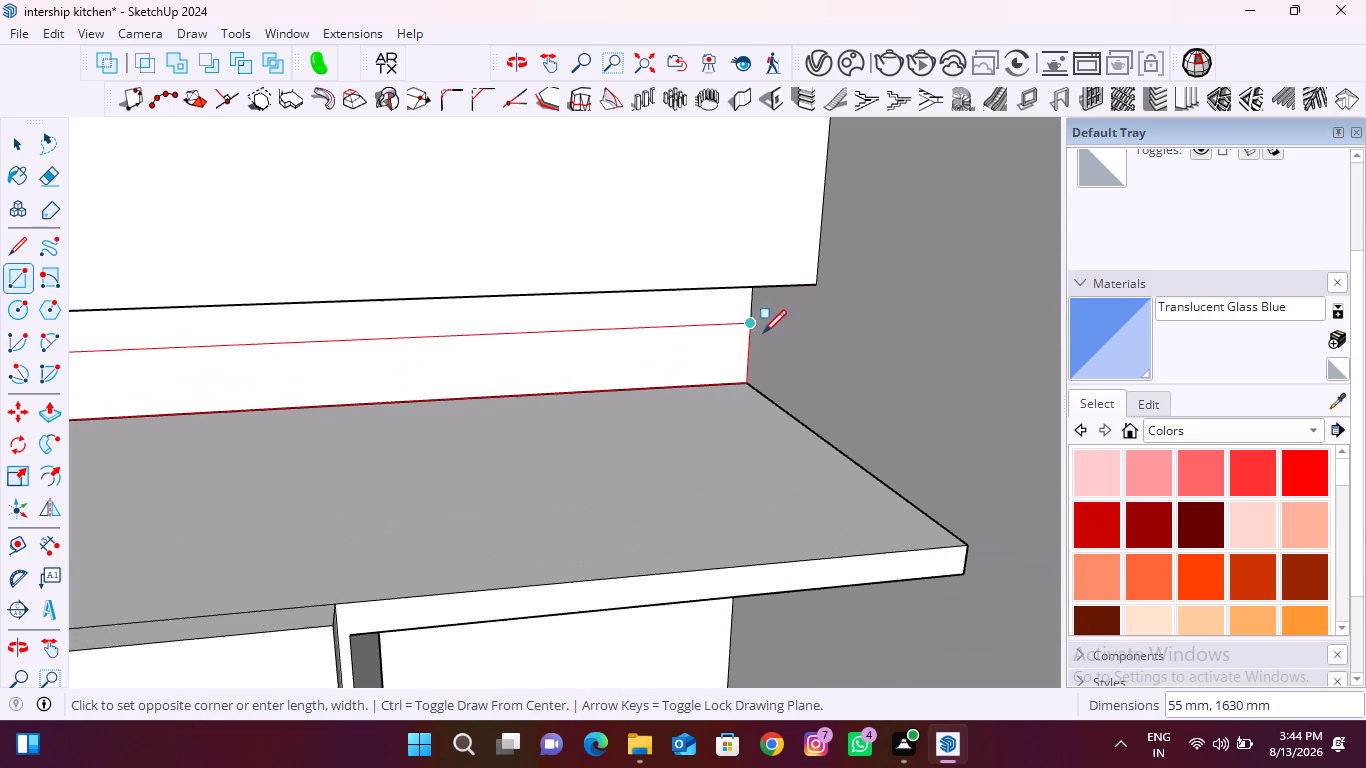
{"action": "middle_click_drag", "start_coordinate": [725, 329], "coordinate": [758, 249]}
{"action": "scroll", "coordinate": [765, 239], "scroll_direction": "up", "scroll_amount": 4}
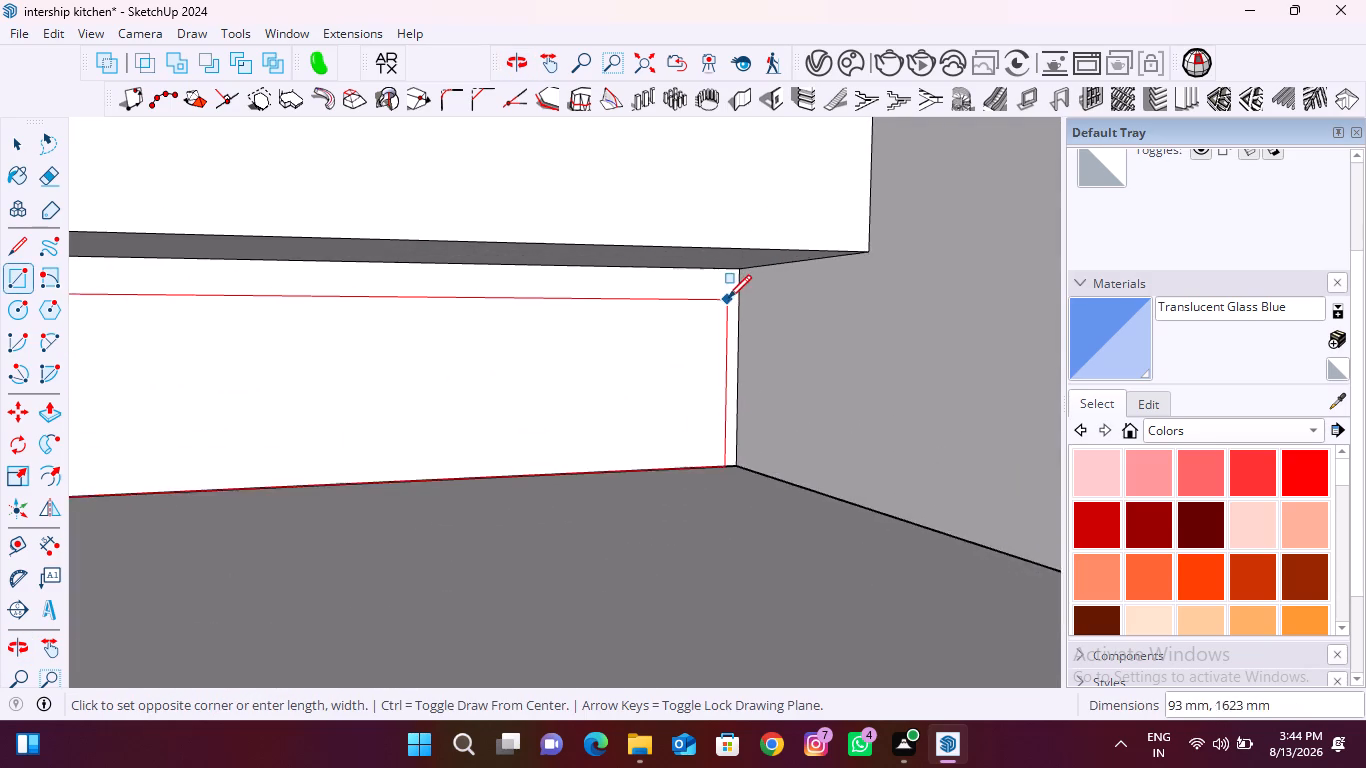
{"action": "scroll", "coordinate": [728, 298], "scroll_direction": "up", "scroll_amount": 7}
{"action": "left_click", "coordinate": [746, 250]}
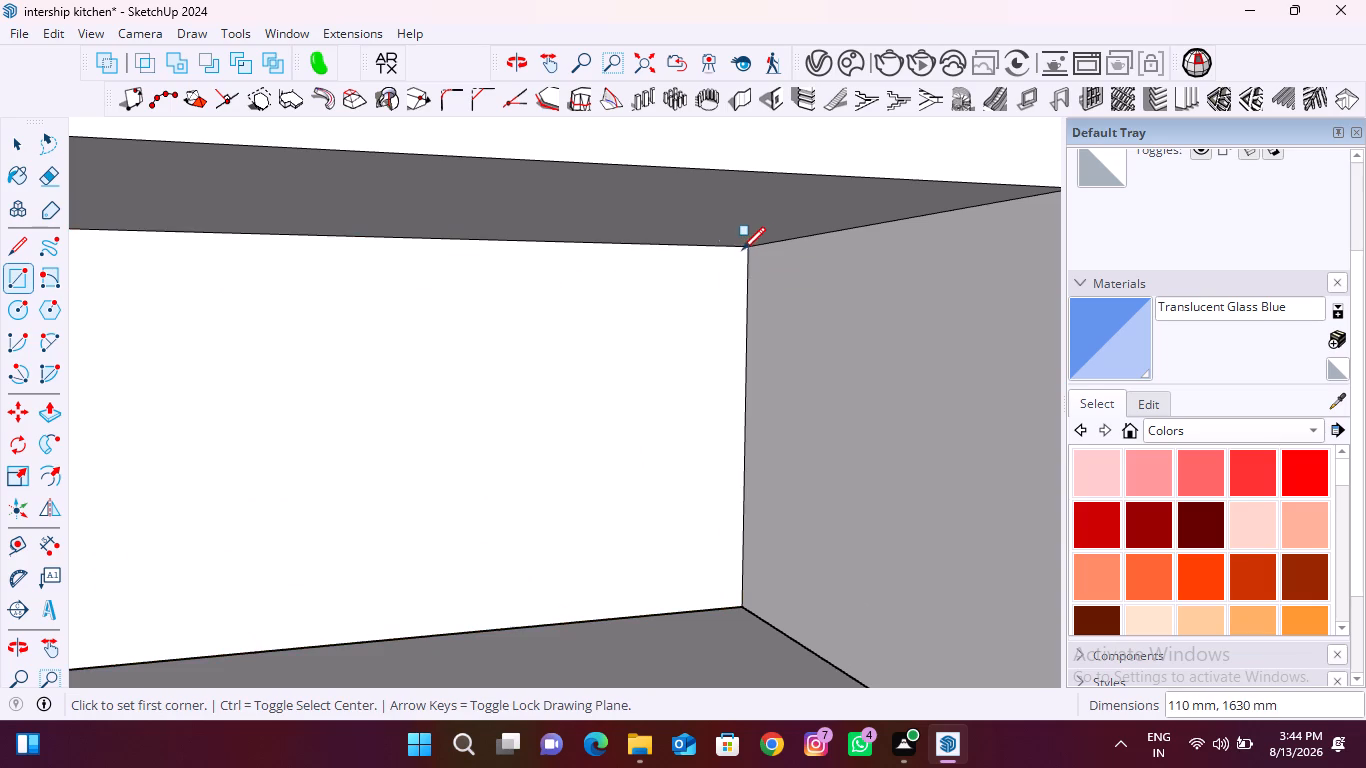
Push/Pull the new strip face out 120 mm level with the beam, and another 210 mm to the shelf unit's front edge.
{"action": "scroll", "coordinate": [637, 273], "scroll_direction": "down", "scroll_amount": 19}
{"action": "key", "text": "p"}
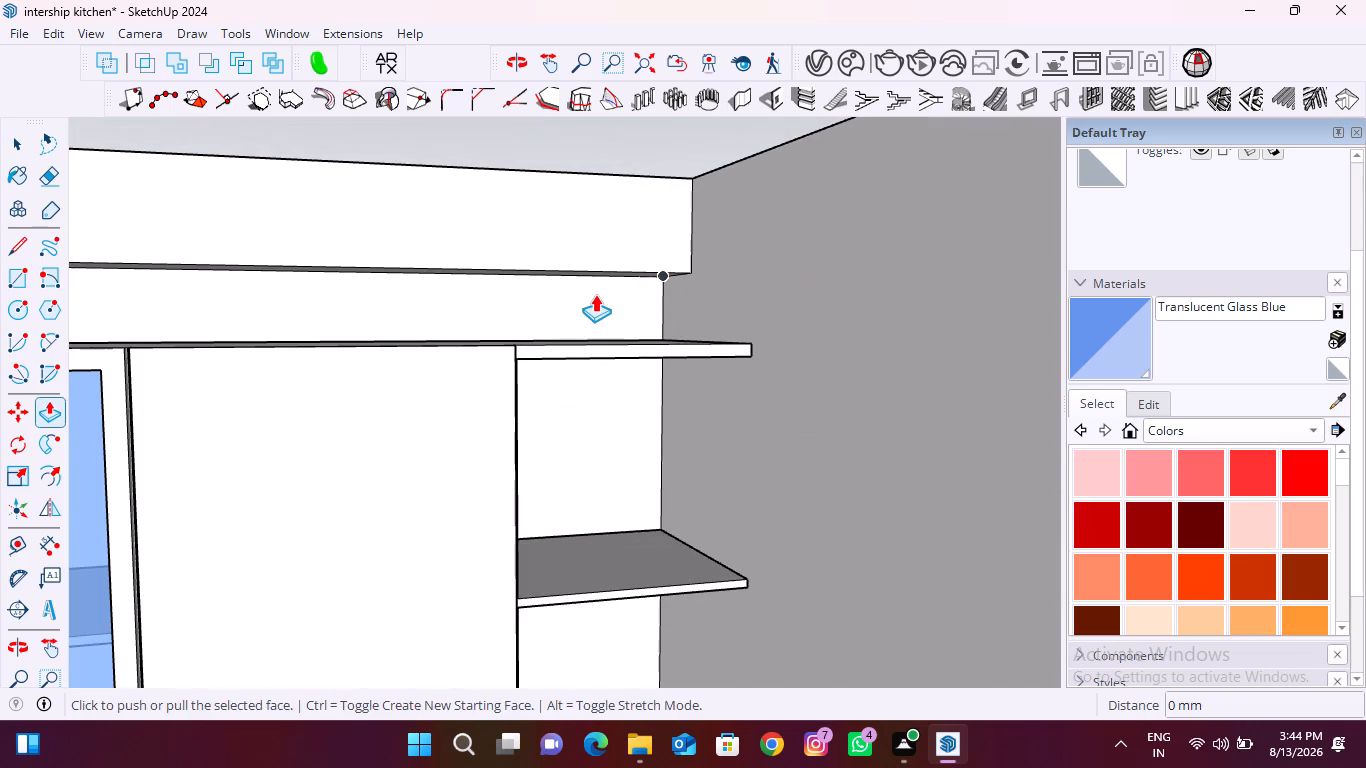
{"action": "left_click", "coordinate": [579, 295]}
{"action": "key", "text": "Escape"}
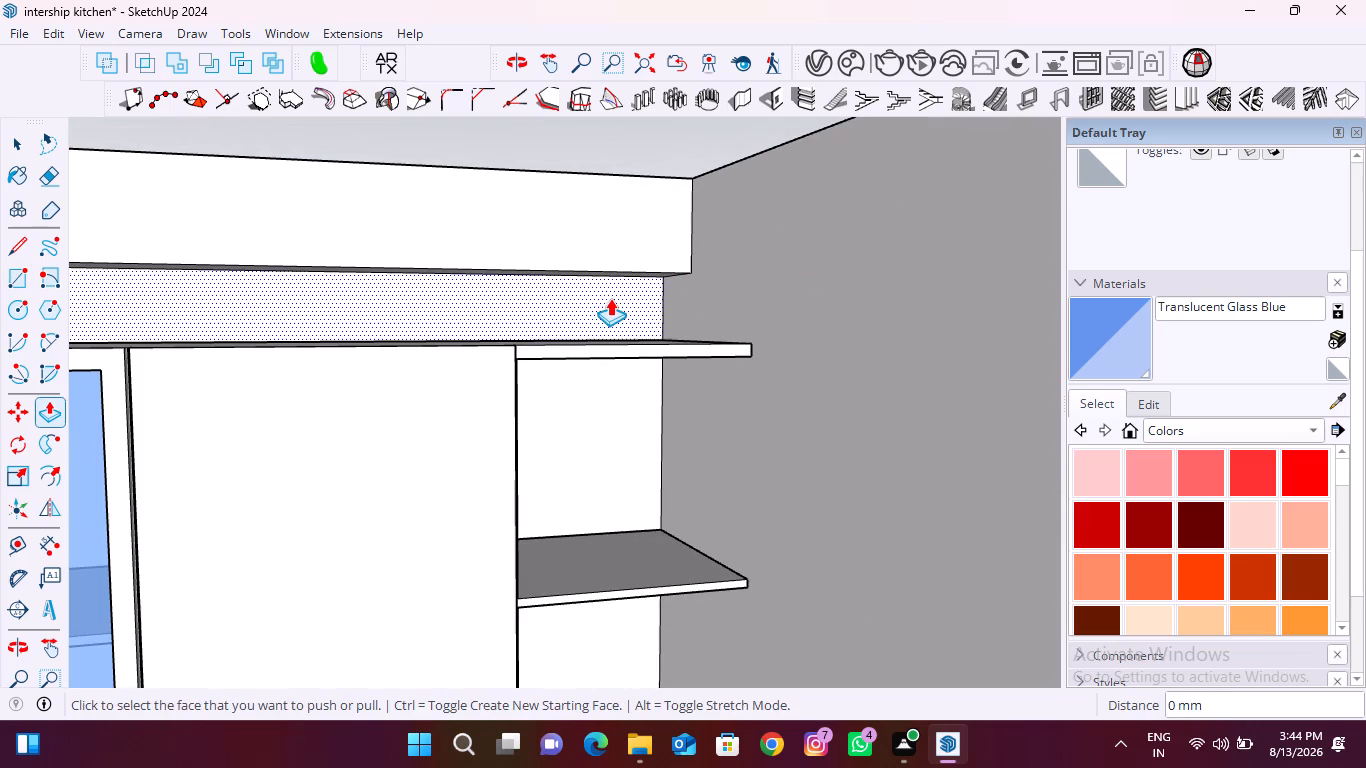
{"action": "left_click", "coordinate": [610, 298]}
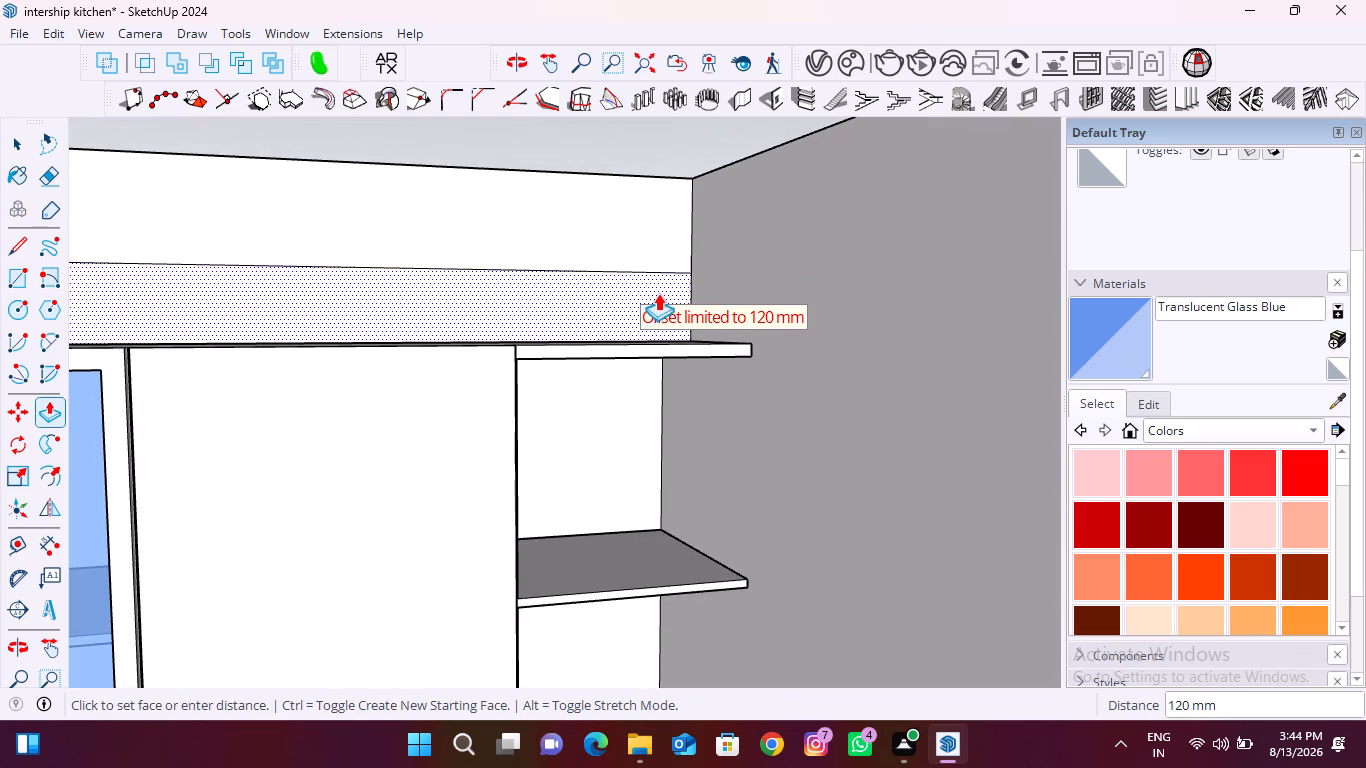
{"action": "left_click", "coordinate": [660, 291]}
{"action": "middle_click_drag", "start_coordinate": [629, 271], "coordinate": [637, 401]}
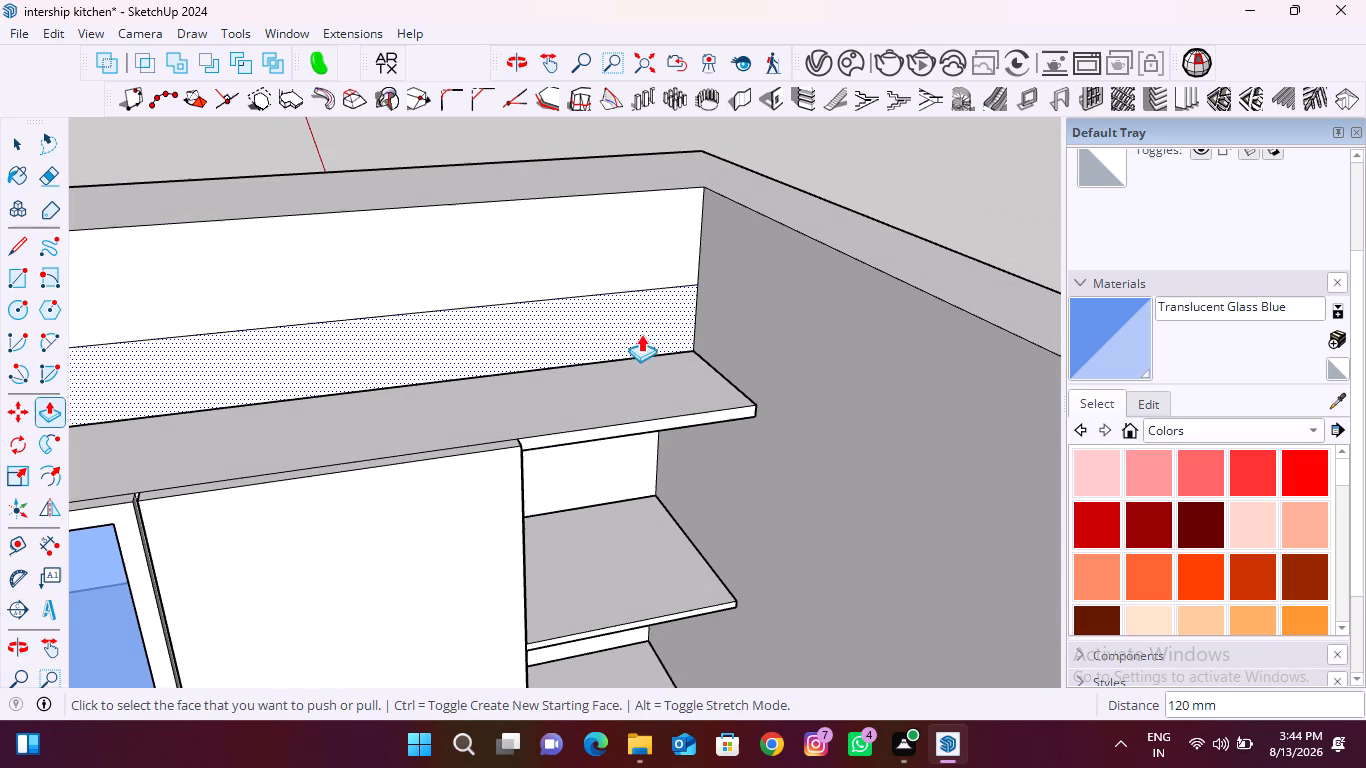
{"action": "left_click", "coordinate": [641, 324]}
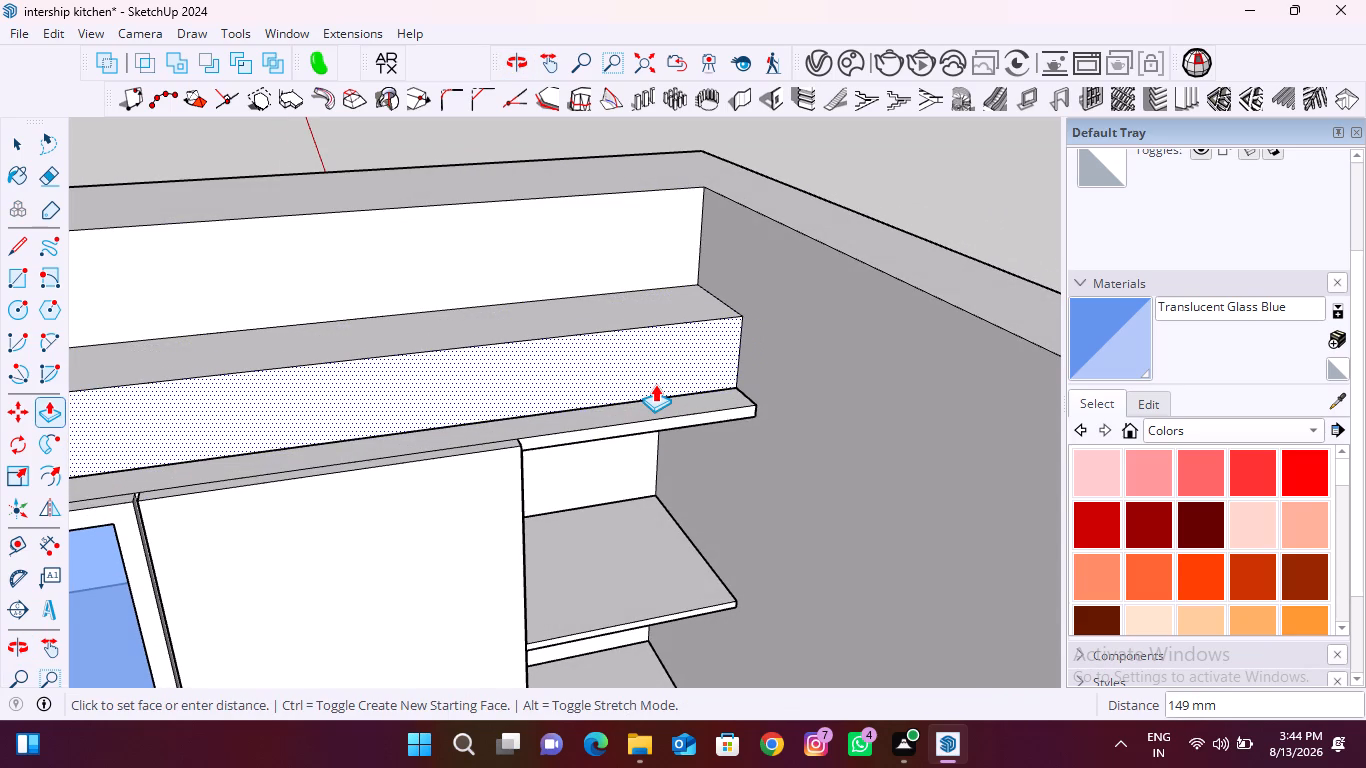
{"action": "left_click", "coordinate": [567, 441]}
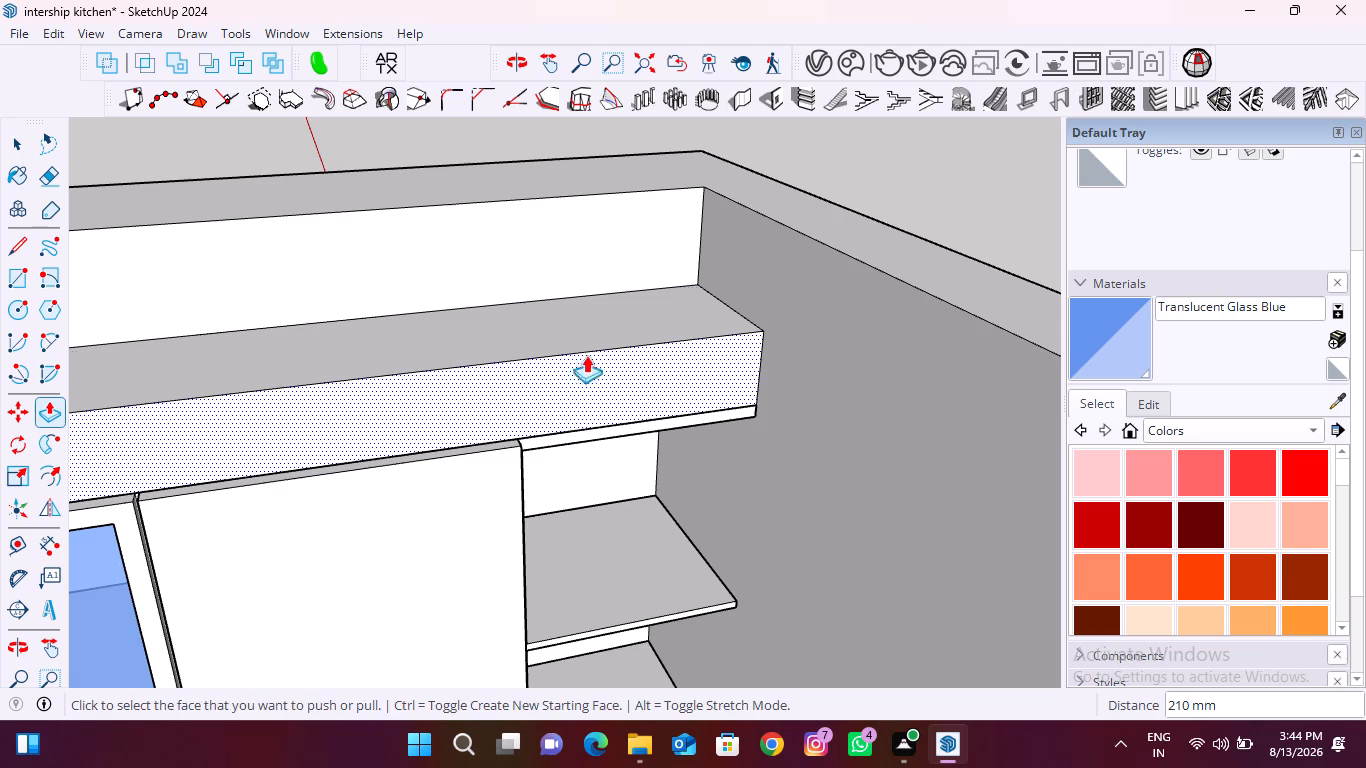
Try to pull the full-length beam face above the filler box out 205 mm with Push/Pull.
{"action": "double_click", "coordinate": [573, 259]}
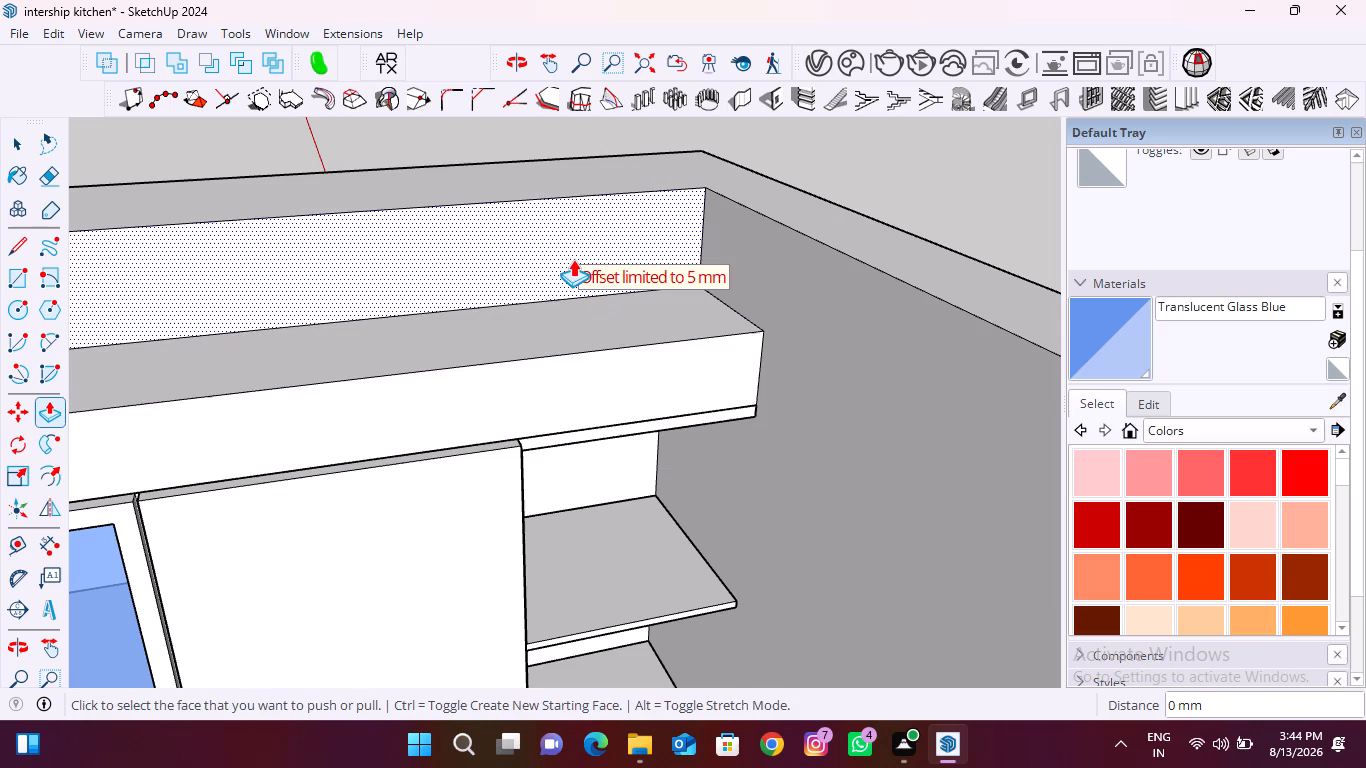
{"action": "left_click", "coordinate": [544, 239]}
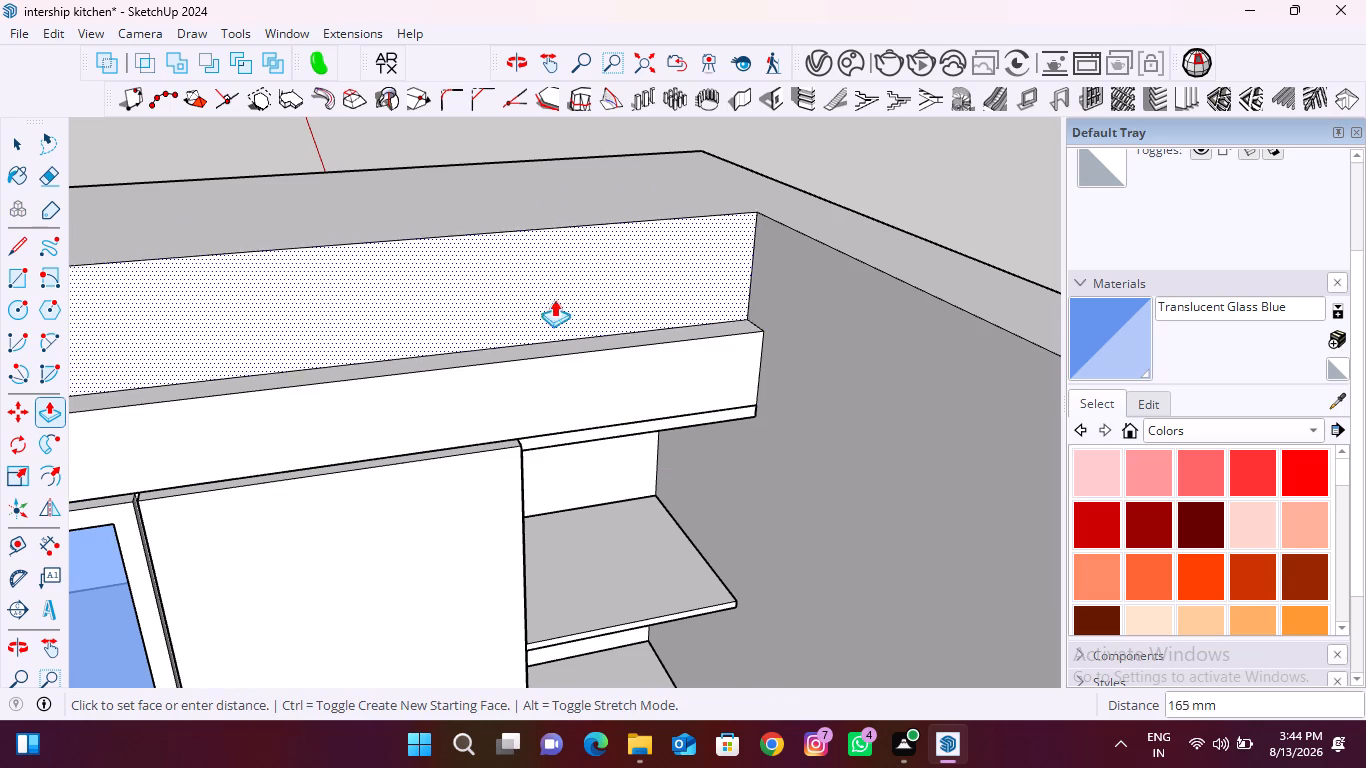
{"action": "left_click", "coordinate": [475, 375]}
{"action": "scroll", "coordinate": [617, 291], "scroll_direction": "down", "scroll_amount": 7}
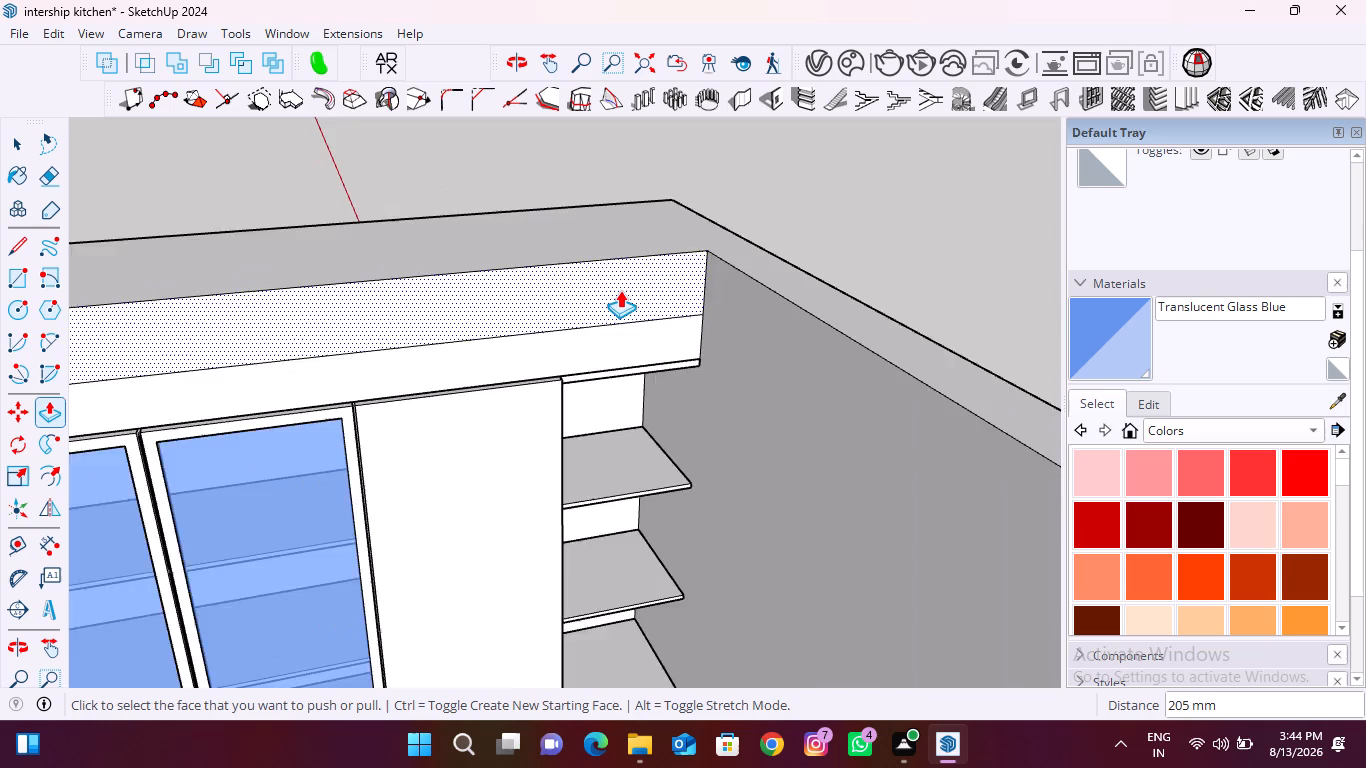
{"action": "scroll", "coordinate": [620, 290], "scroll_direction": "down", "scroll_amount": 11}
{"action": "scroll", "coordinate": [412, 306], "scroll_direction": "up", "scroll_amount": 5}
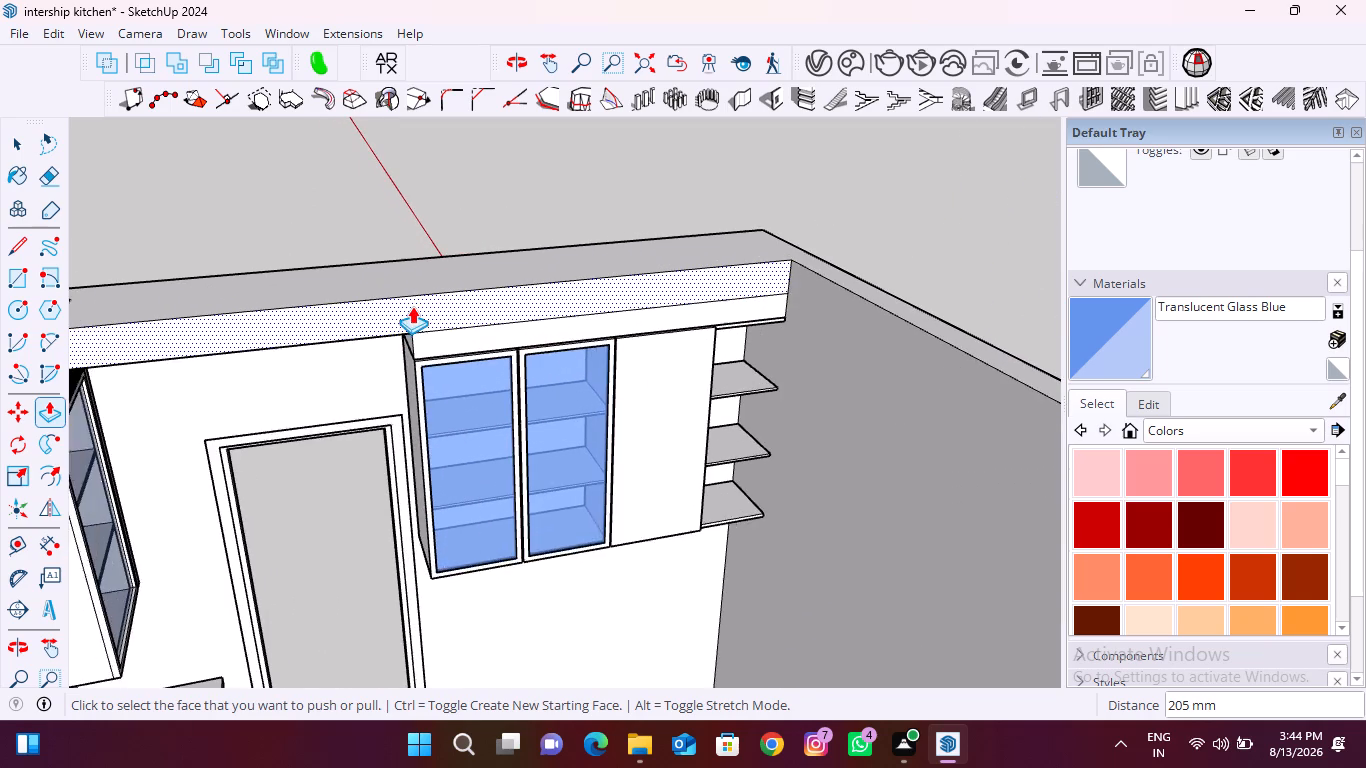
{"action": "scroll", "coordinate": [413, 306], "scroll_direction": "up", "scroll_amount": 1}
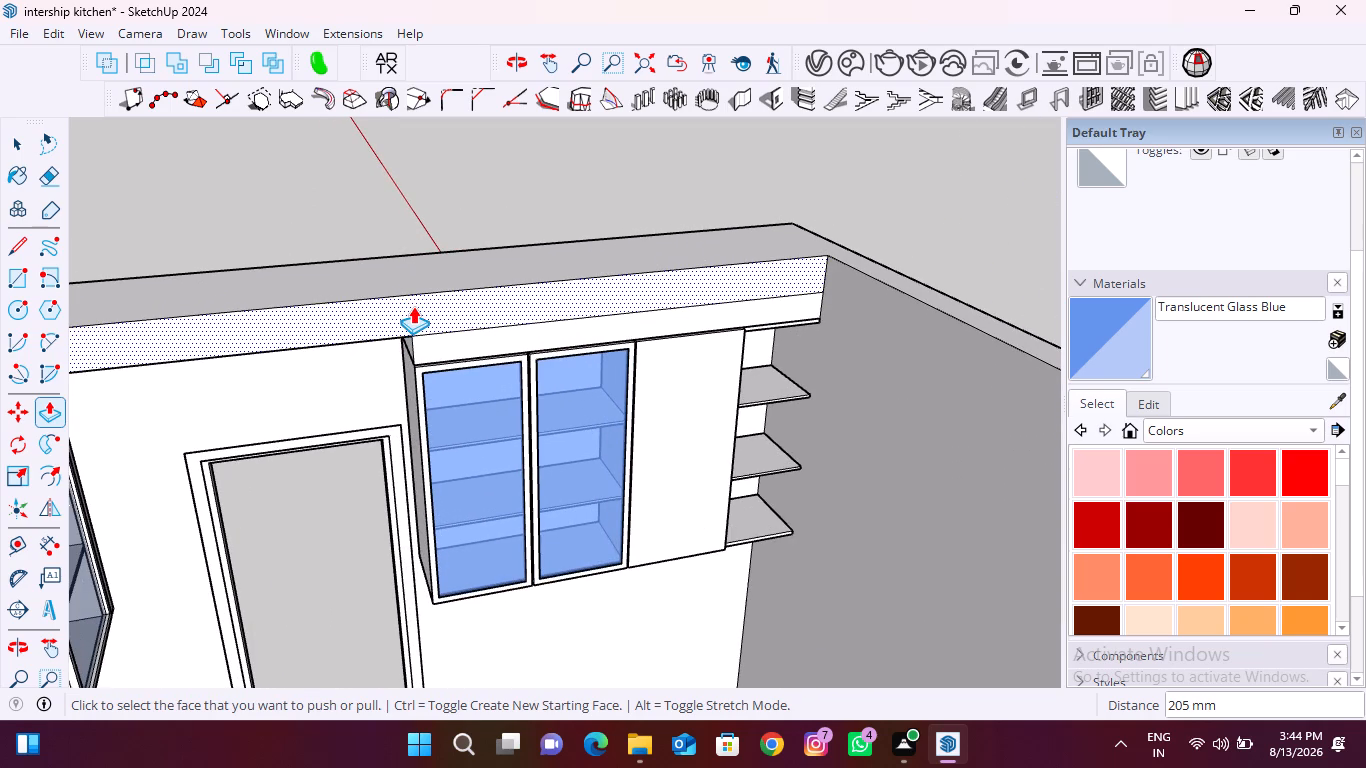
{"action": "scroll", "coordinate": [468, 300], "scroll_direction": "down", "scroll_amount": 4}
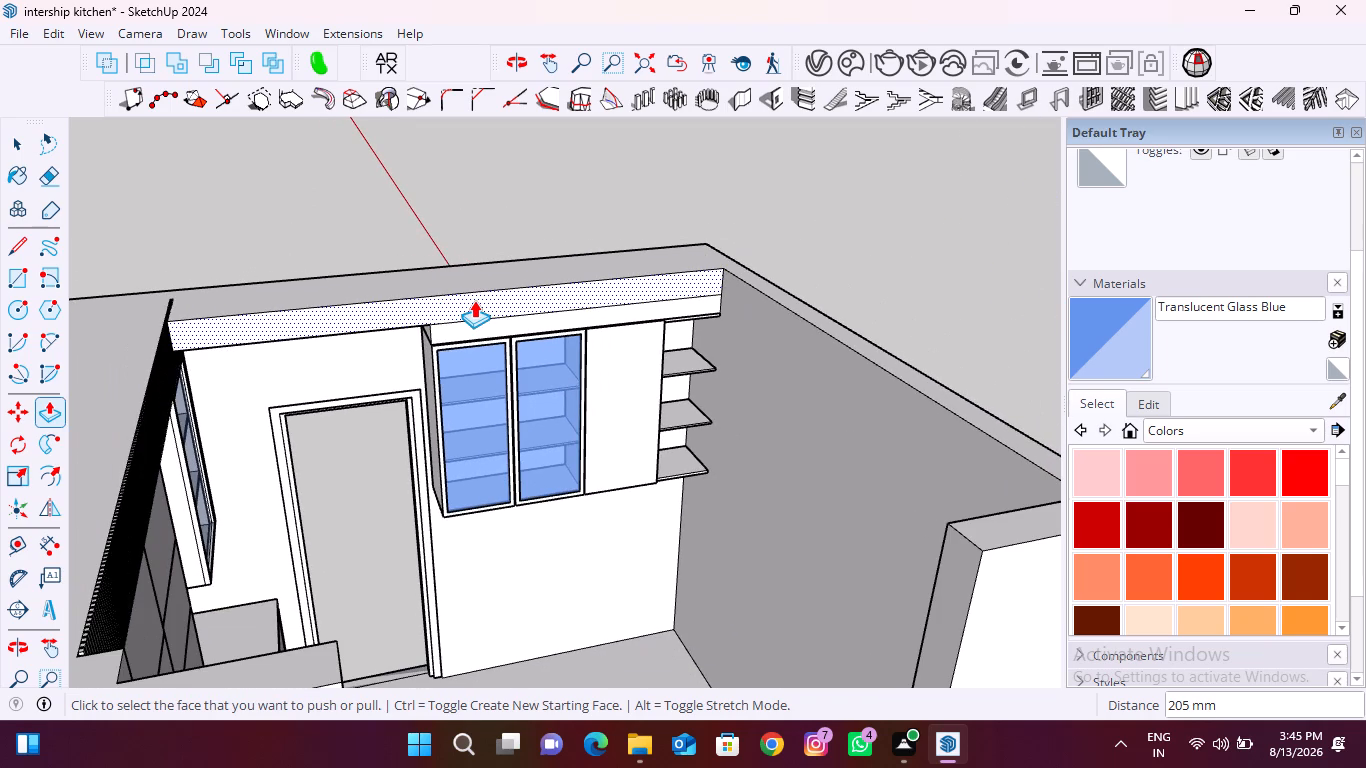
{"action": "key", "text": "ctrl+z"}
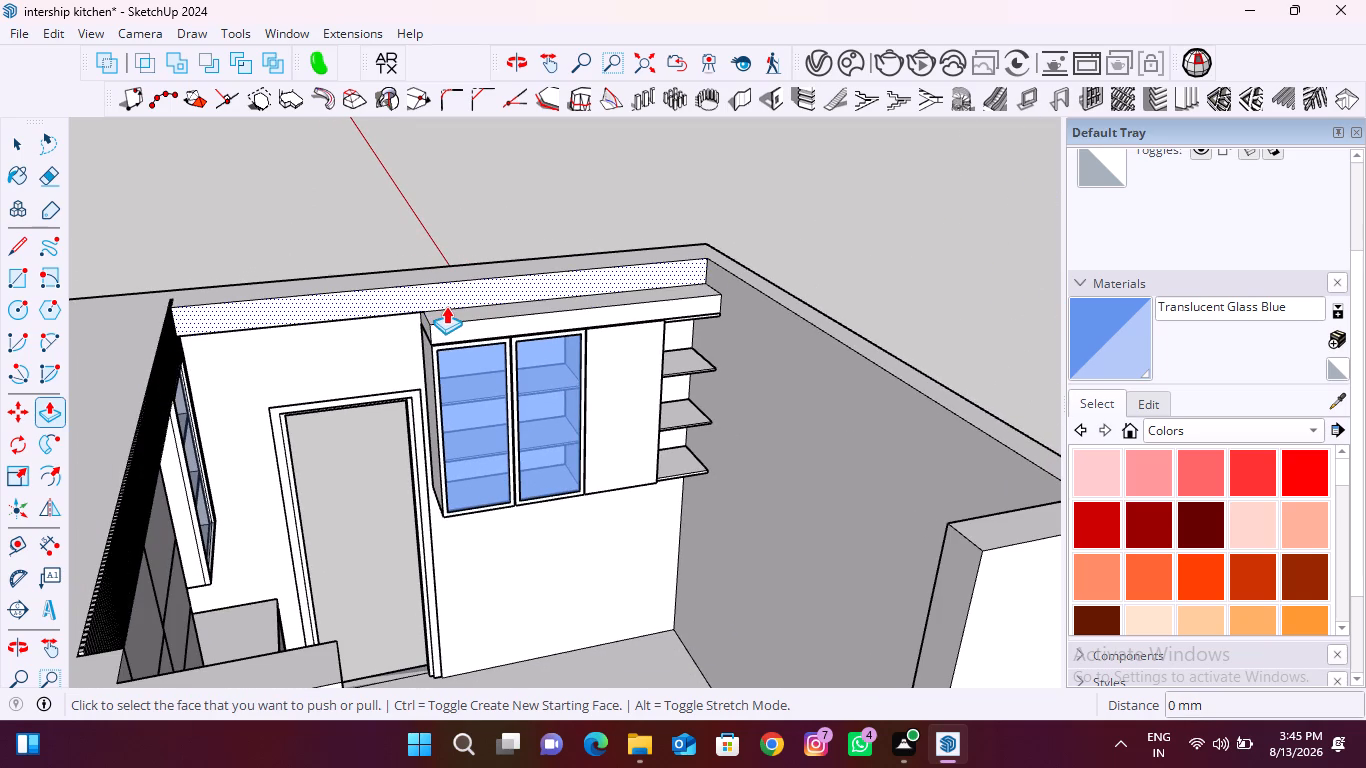
Raise the top face of the filler box above the shelf unit 150 mm to the top of the wall.
{"action": "middle_click_drag", "start_coordinate": [444, 307], "coordinate": [363, 308]}
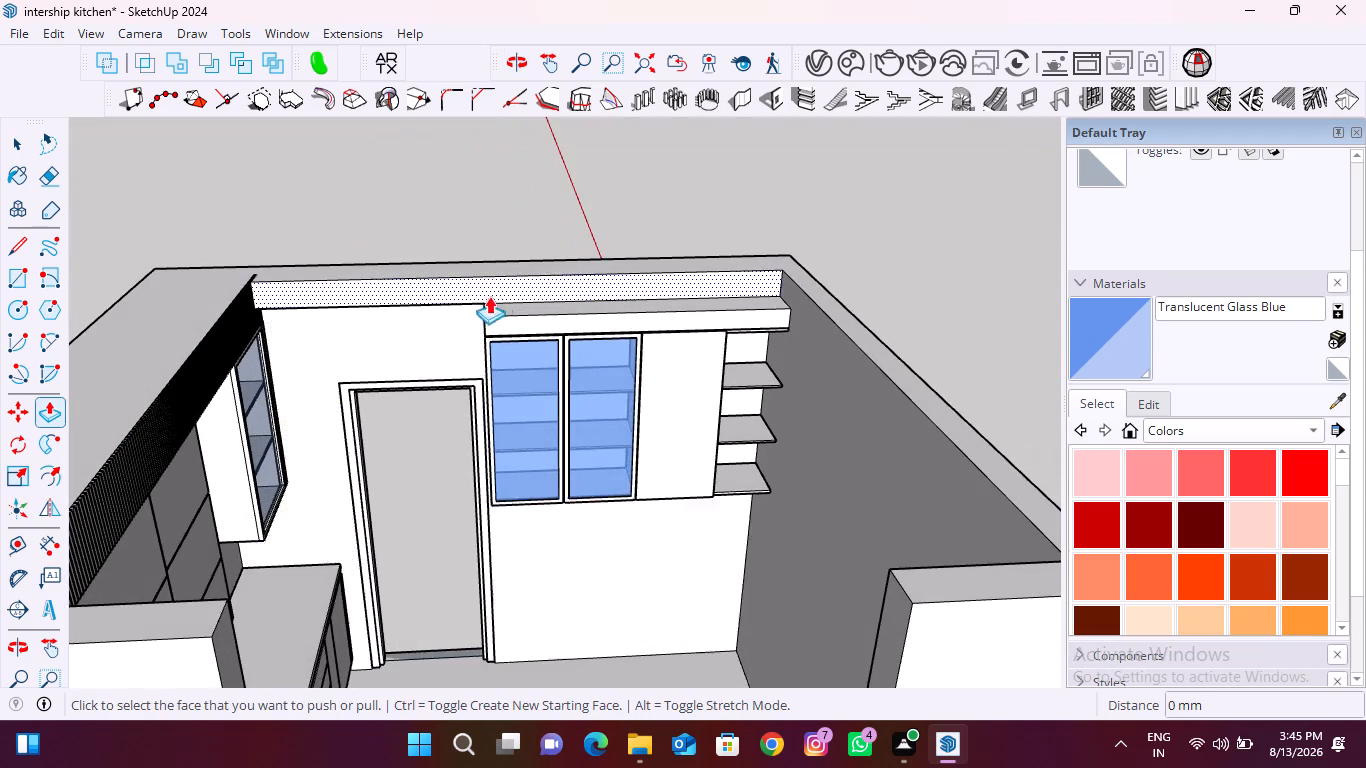
{"action": "scroll", "coordinate": [497, 295], "scroll_direction": "up", "scroll_amount": 7}
{"action": "middle_click_drag", "start_coordinate": [510, 344], "coordinate": [616, 309]}
{"action": "middle_click_drag", "start_coordinate": [539, 309], "coordinate": [522, 444]}
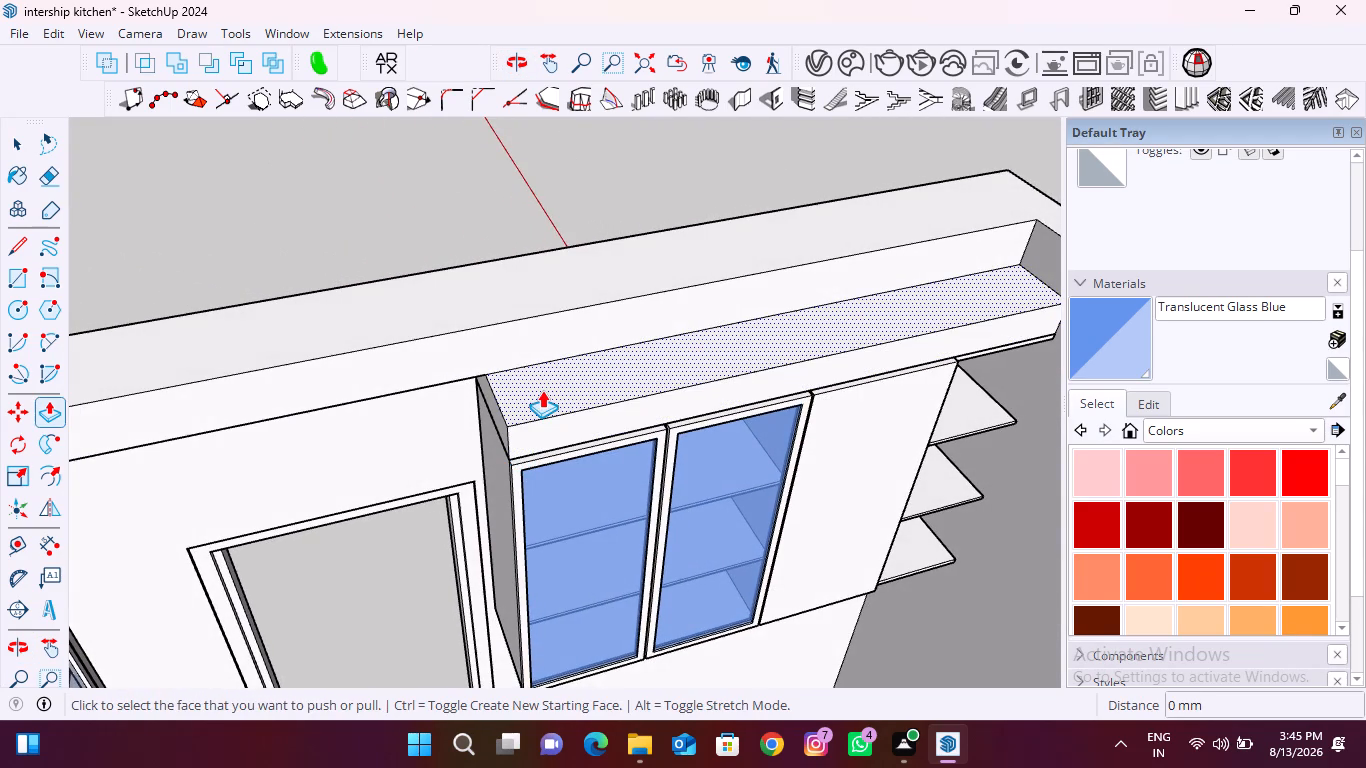
{"action": "left_click", "coordinate": [542, 390]}
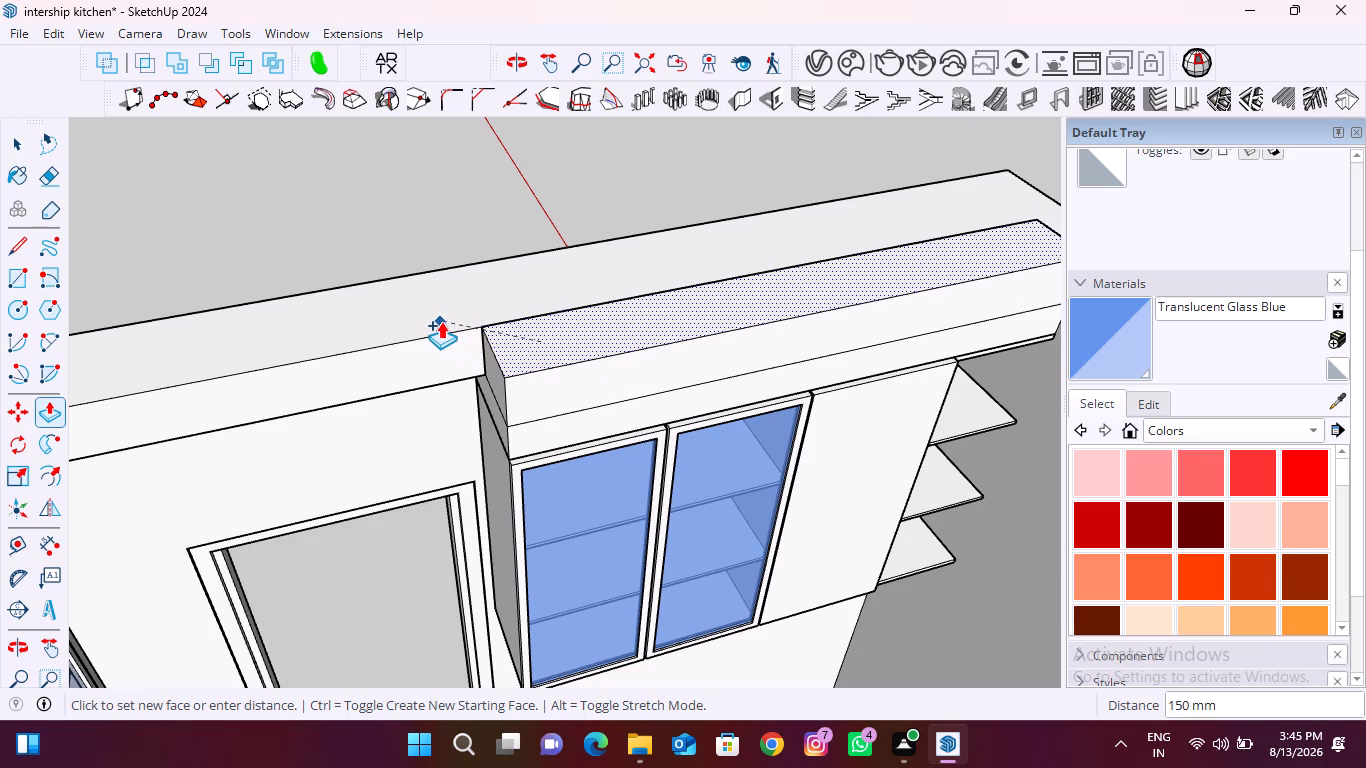
{"action": "left_click", "coordinate": [441, 321]}
Erase the horizontal seam lines on the front and exposed end of the filler box above the shelf unit.
{"action": "scroll", "coordinate": [282, 359], "scroll_direction": "down", "scroll_amount": 8}
{"action": "middle_click_drag", "start_coordinate": [430, 398], "coordinate": [425, 314]}
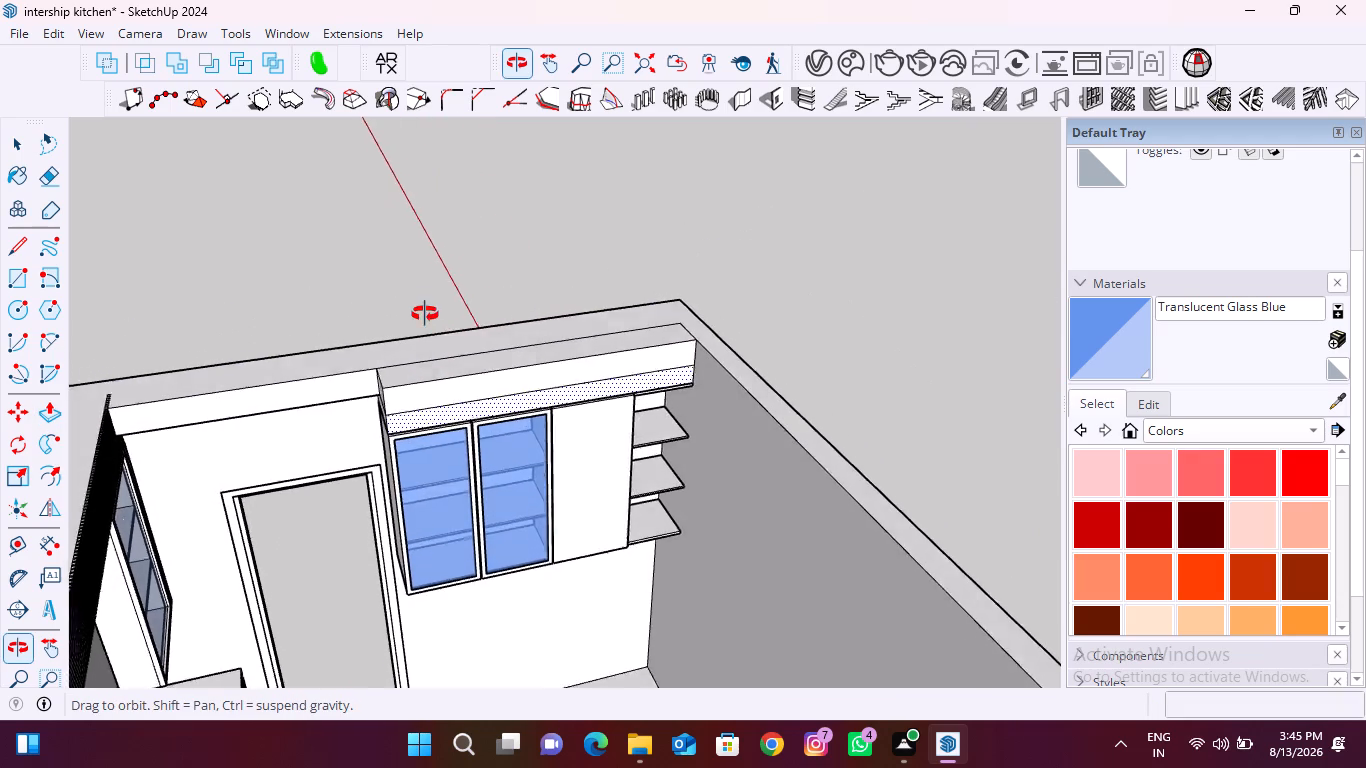
{"action": "middle_click_drag", "start_coordinate": [425, 314], "coordinate": [422, 295]}
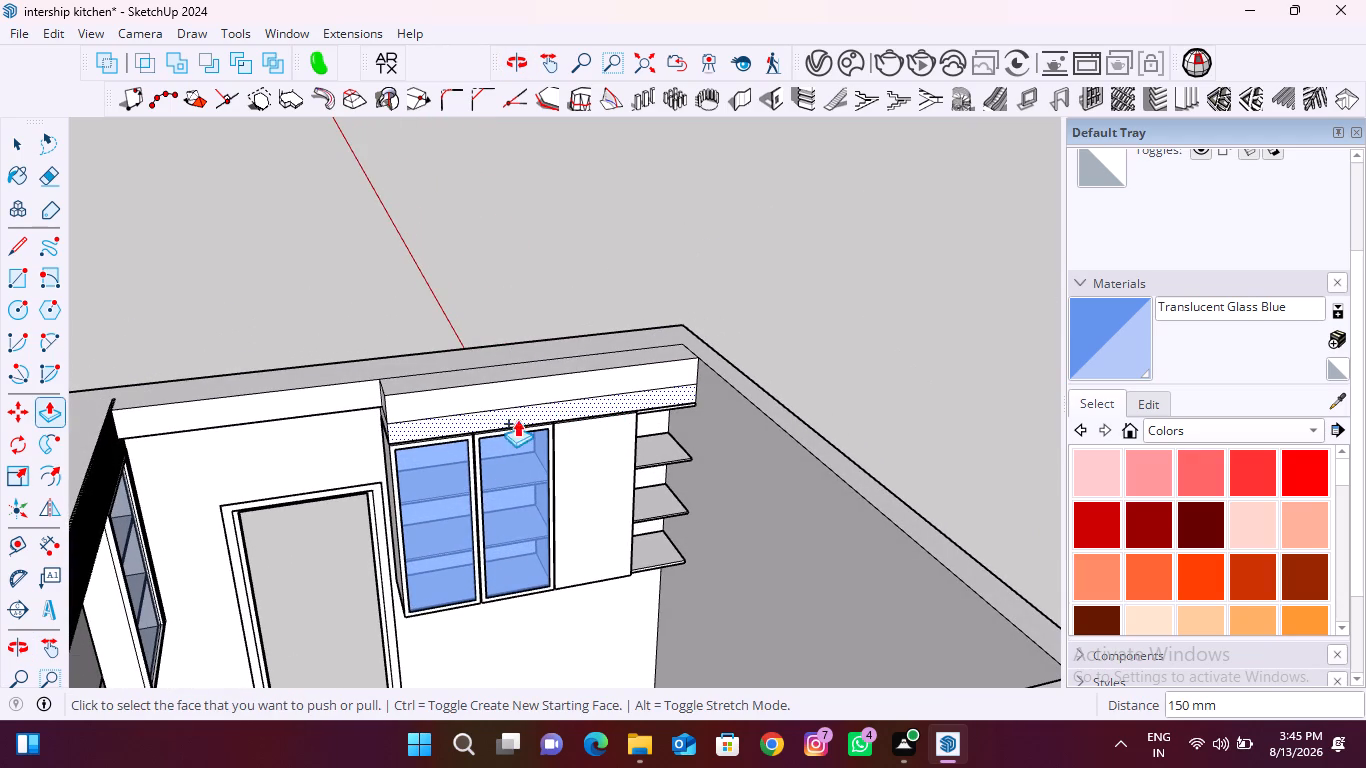
{"action": "scroll", "coordinate": [403, 417], "scroll_direction": "up", "scroll_amount": 8}
{"action": "middle_click_drag", "start_coordinate": [358, 416], "coordinate": [551, 400]}
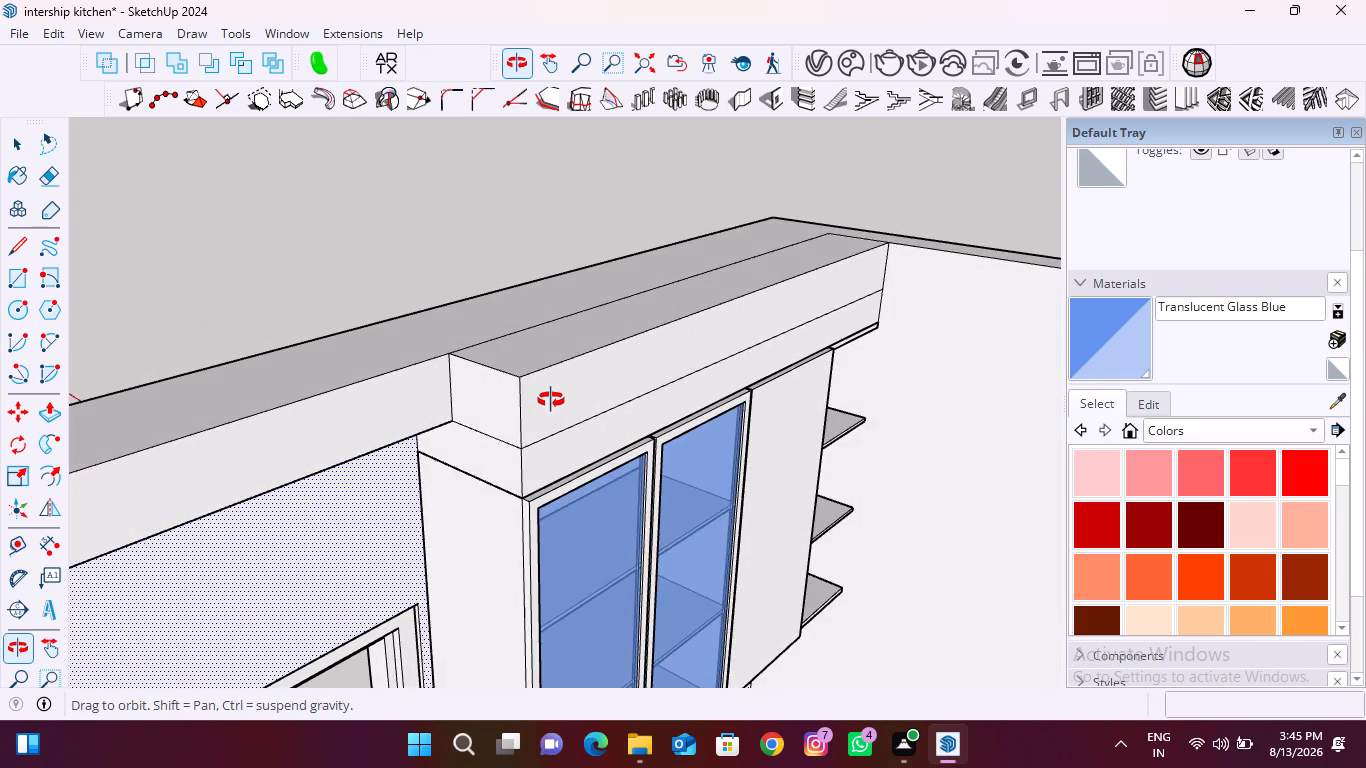
{"action": "middle_click_drag", "start_coordinate": [551, 400], "coordinate": [540, 360]}
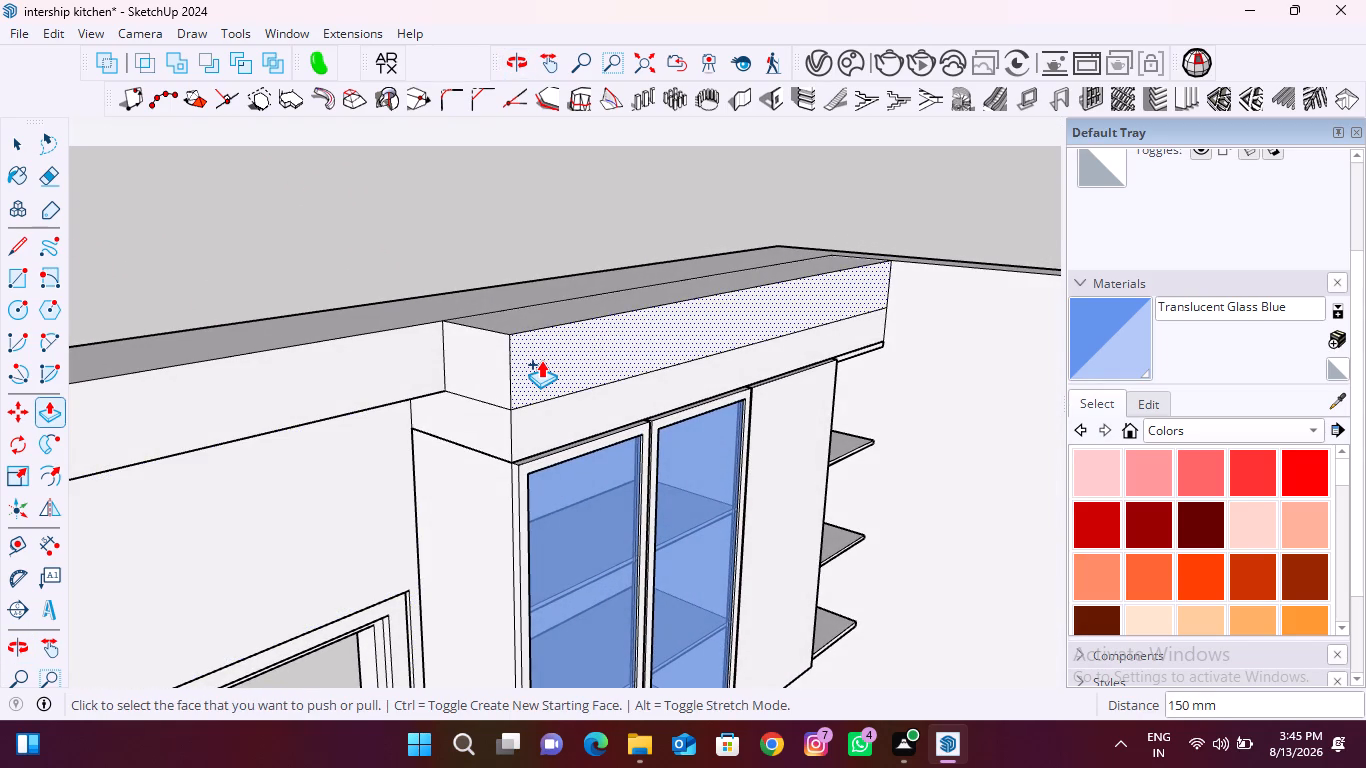
{"action": "key", "text": "e"}
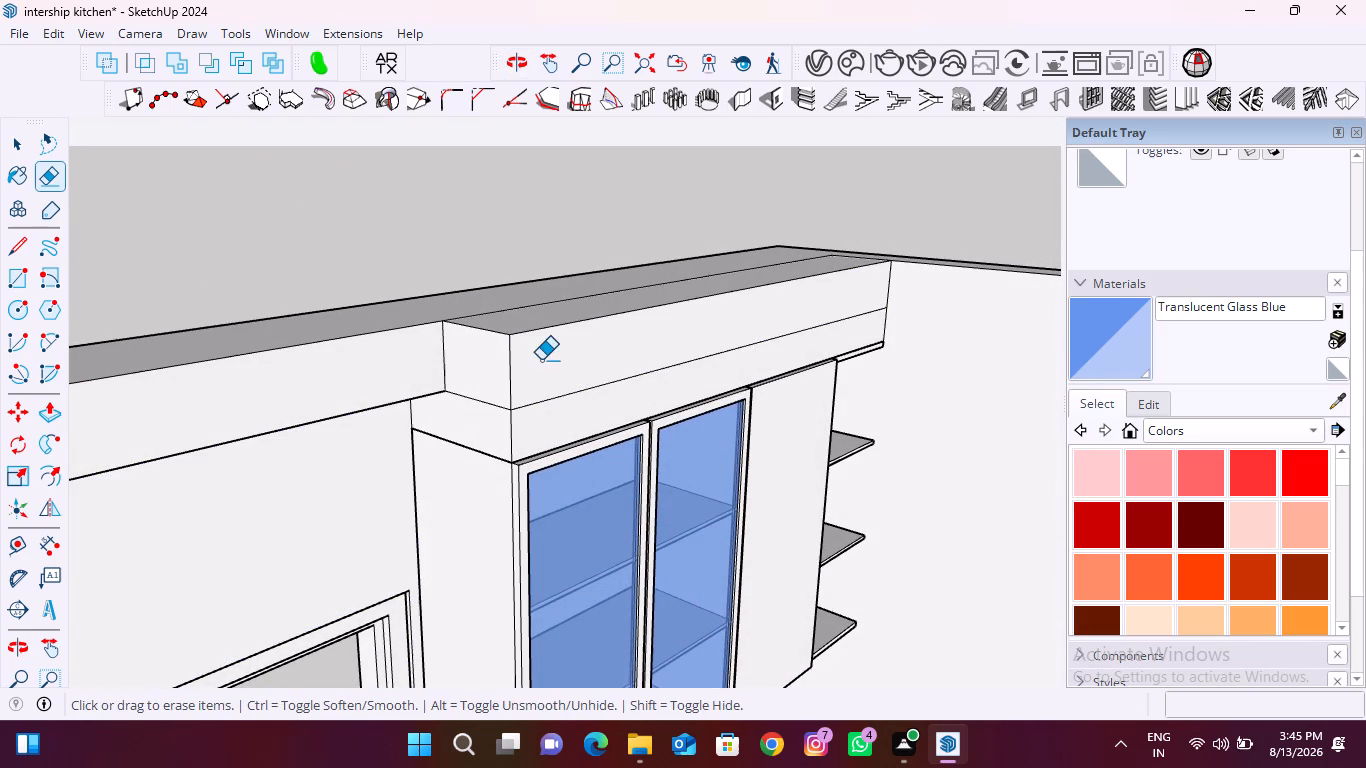
{"action": "left_click_drag", "start_coordinate": [537, 378], "coordinate": [534, 420]}
{"action": "left_click_drag", "start_coordinate": [494, 404], "coordinate": [494, 416]}
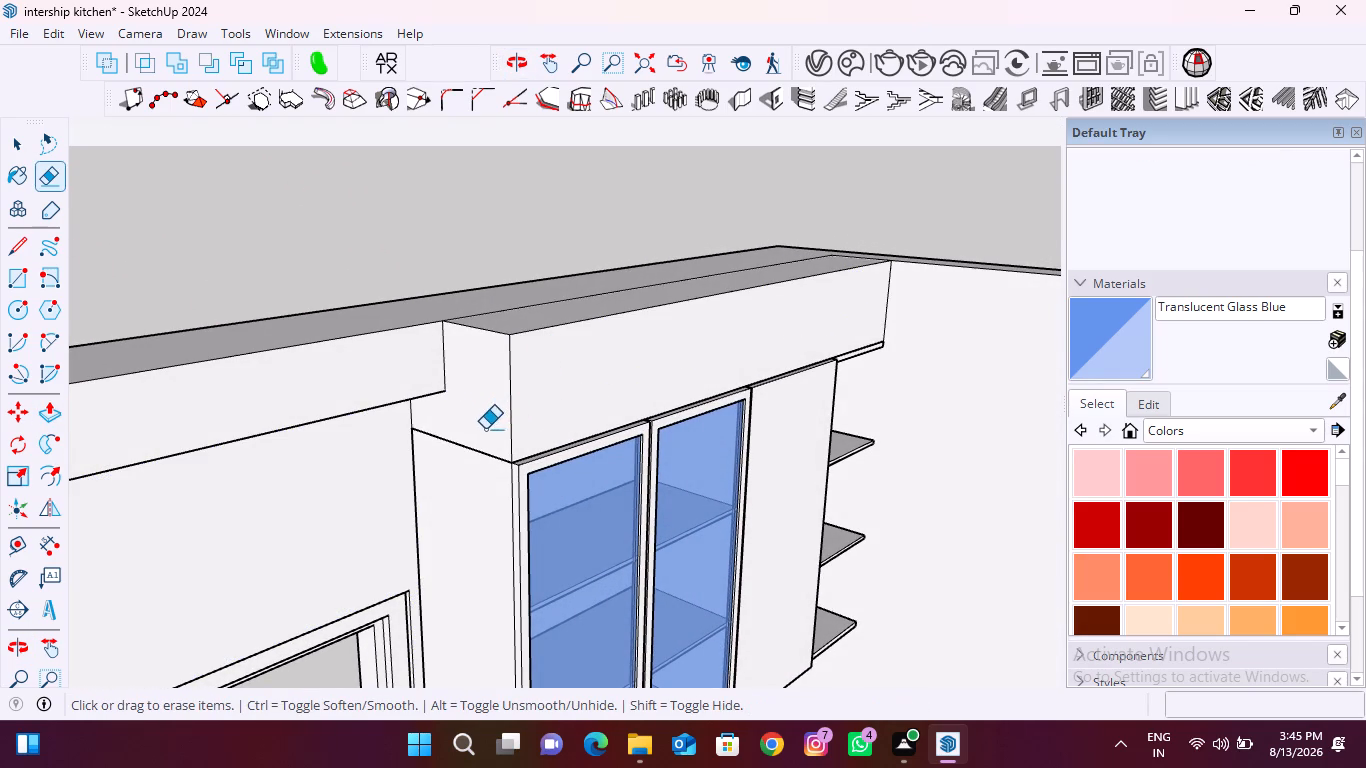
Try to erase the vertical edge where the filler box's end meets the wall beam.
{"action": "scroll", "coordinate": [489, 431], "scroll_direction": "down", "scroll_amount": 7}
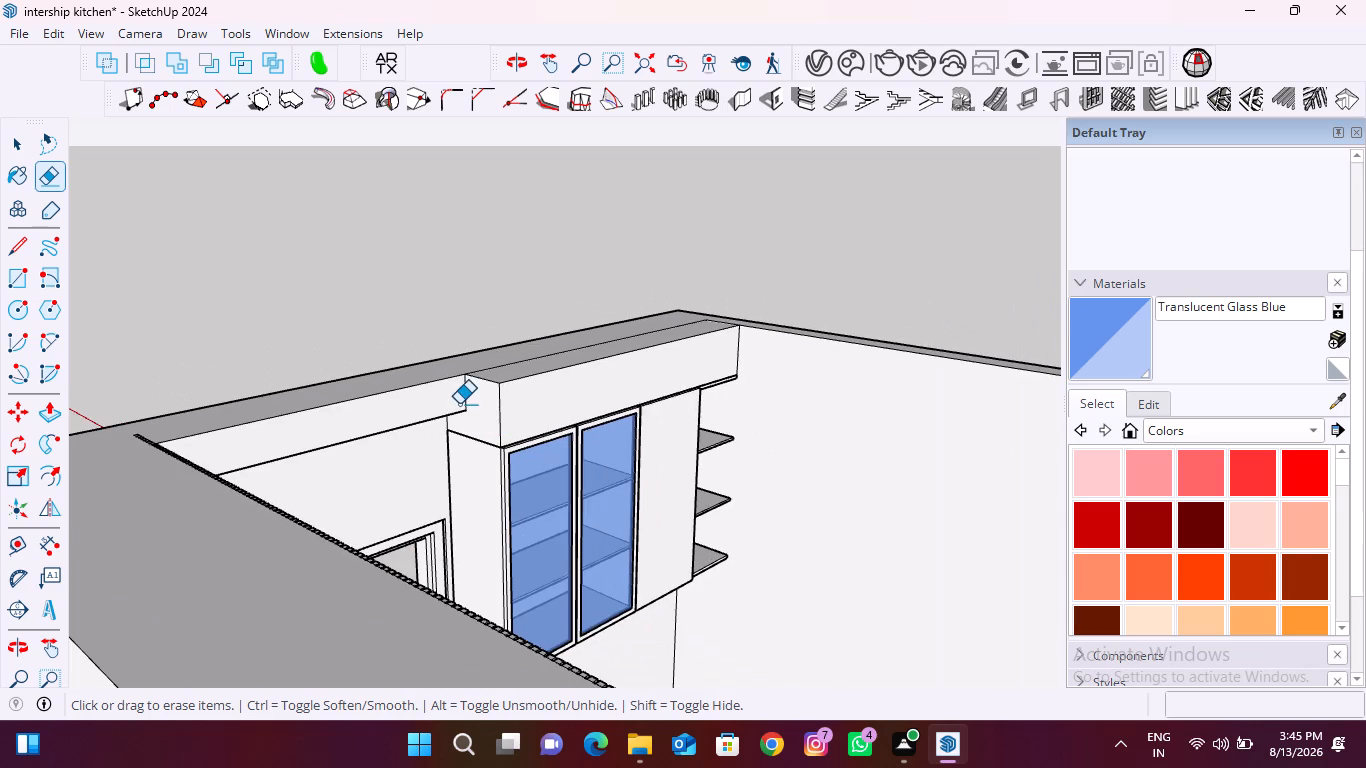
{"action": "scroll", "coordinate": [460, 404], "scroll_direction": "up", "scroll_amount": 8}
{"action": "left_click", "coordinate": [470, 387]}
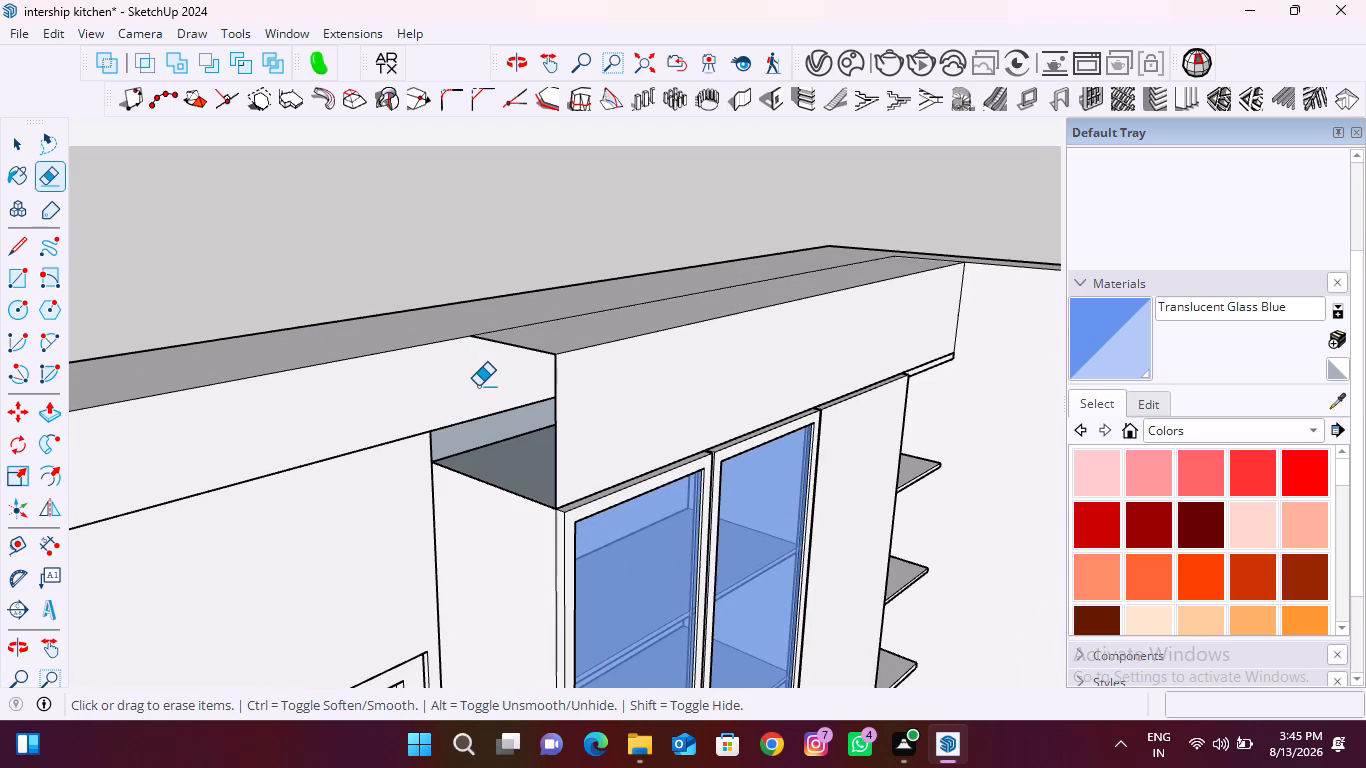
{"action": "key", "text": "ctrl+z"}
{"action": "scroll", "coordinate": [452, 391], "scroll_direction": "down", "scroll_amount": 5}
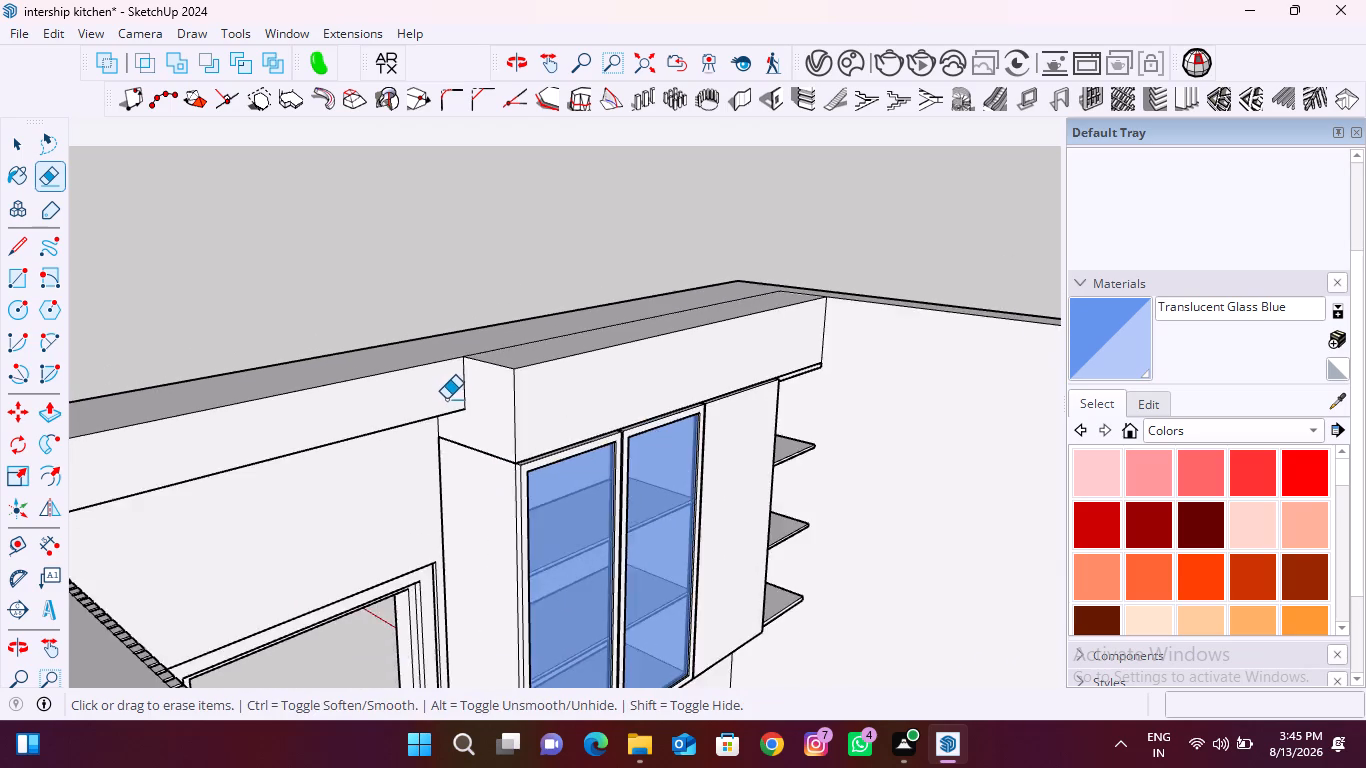
Erase the seam lines on the wall top behind the filler box and at the corner beside its shelf end.
{"action": "scroll", "coordinate": [446, 399], "scroll_direction": "down", "scroll_amount": 10}
{"action": "middle_click_drag", "start_coordinate": [459, 420], "coordinate": [376, 526]}
{"action": "middle_click_drag", "start_coordinate": [591, 310], "coordinate": [536, 378]}
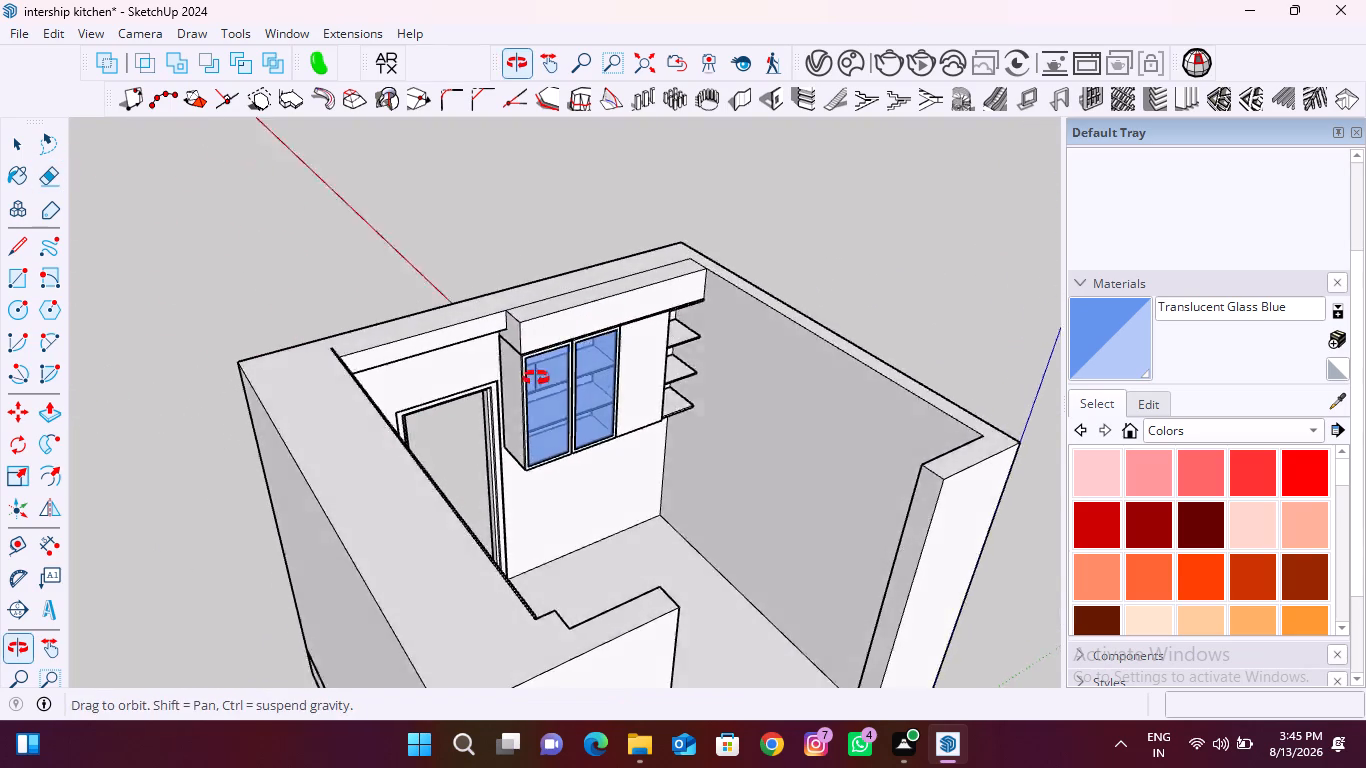
{"action": "middle_click_drag", "start_coordinate": [536, 378], "coordinate": [494, 440]}
{"action": "left_click", "coordinate": [618, 232]}
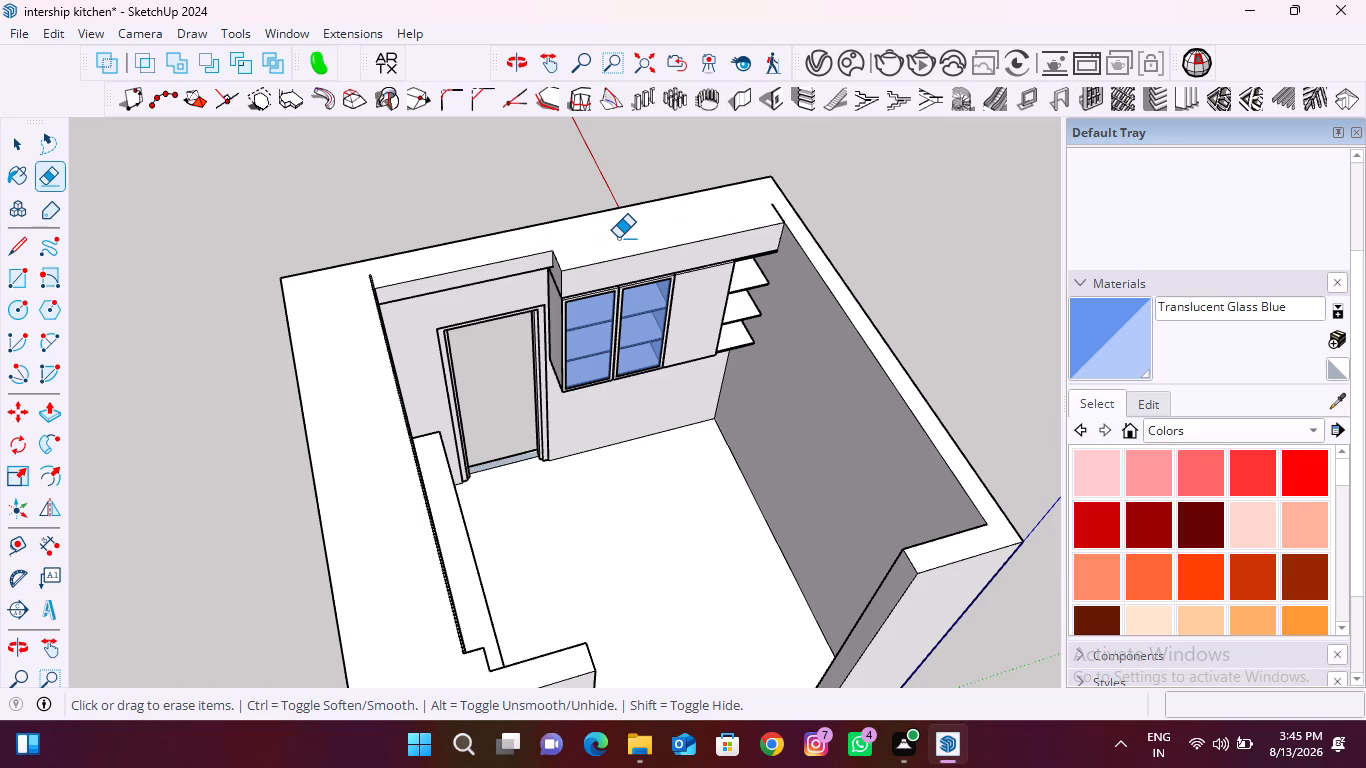
{"action": "scroll", "coordinate": [779, 202], "scroll_direction": "up", "scroll_amount": 13}
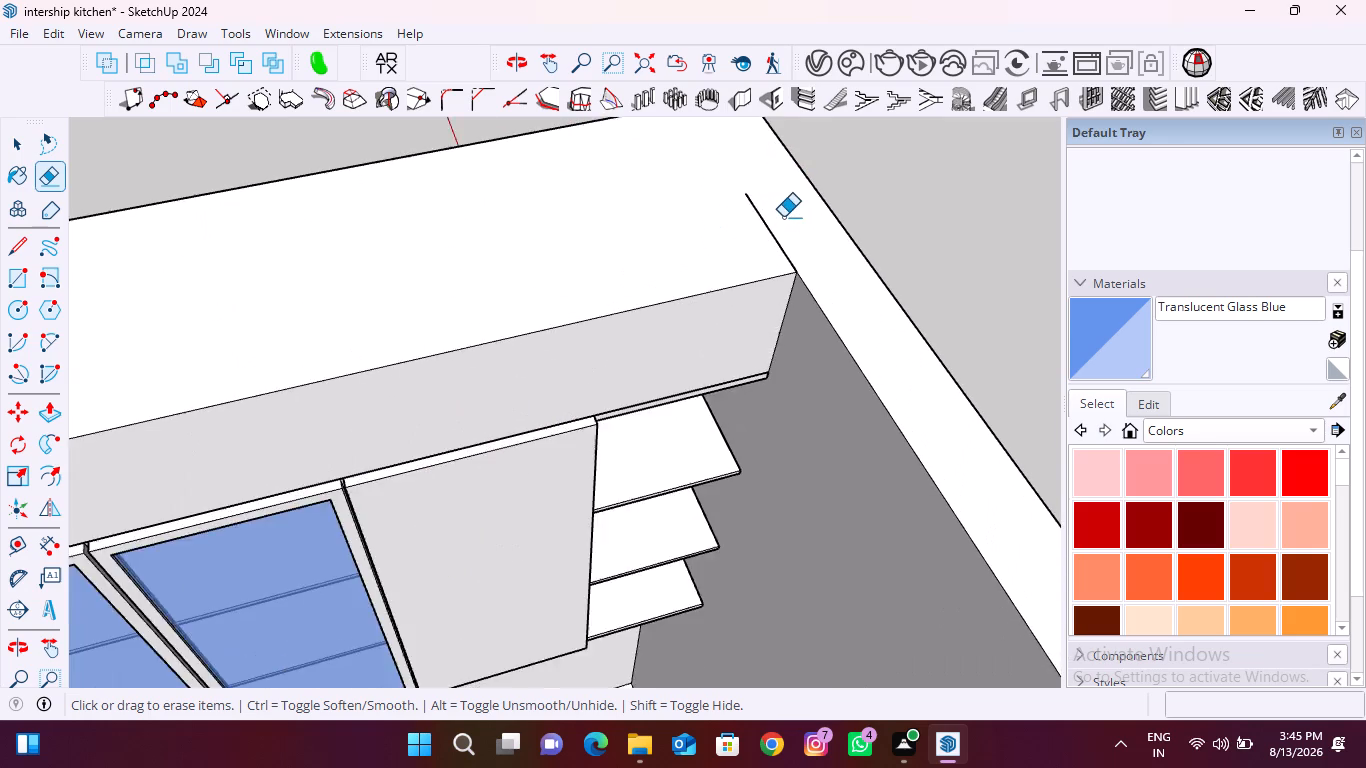
{"action": "scroll", "coordinate": [783, 217], "scroll_direction": "up", "scroll_amount": 5}
{"action": "left_click_drag", "start_coordinate": [760, 232], "coordinate": [736, 242]}
Draw a full-height vertical rectangle about 15 mm by 260 mm on the filler box's front, at its doorway-side edge.
{"action": "scroll", "coordinate": [621, 241], "scroll_direction": "down", "scroll_amount": 15}
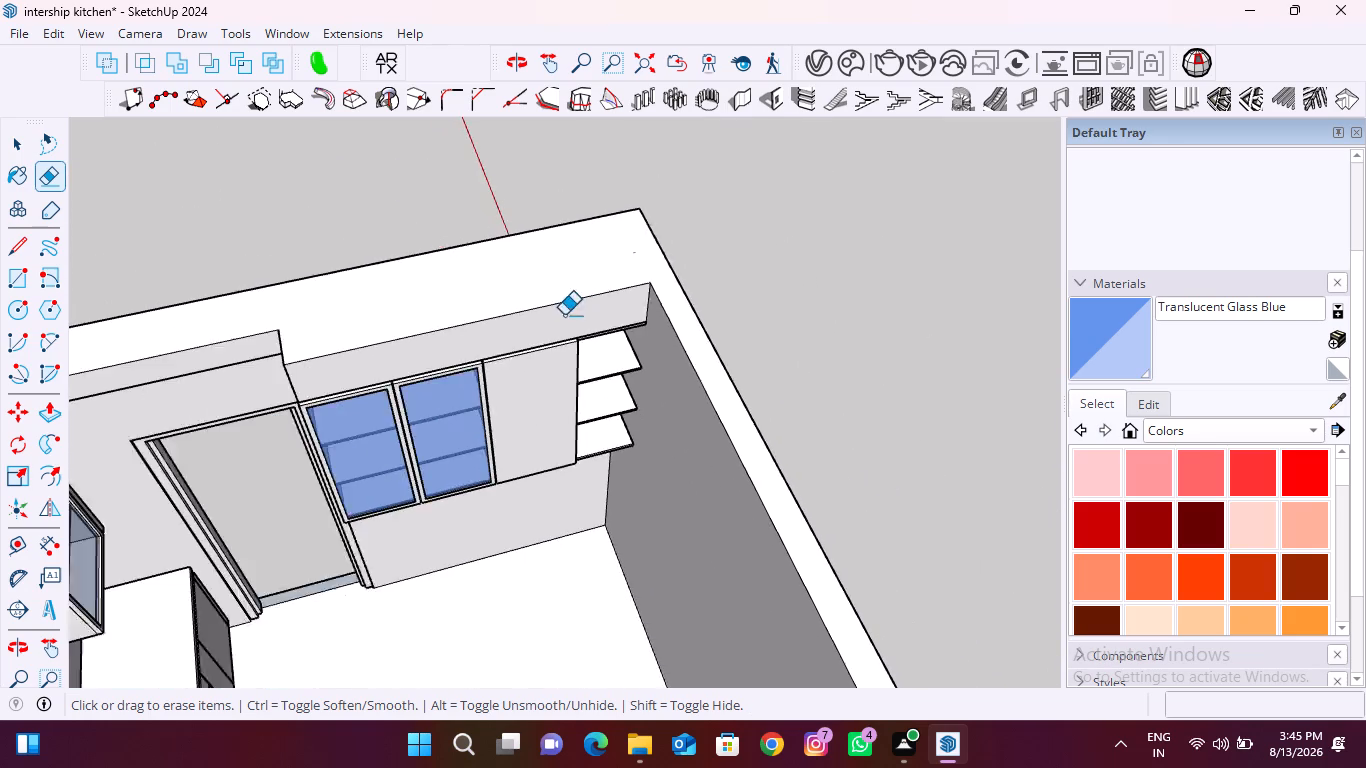
{"action": "scroll", "coordinate": [564, 315], "scroll_direction": "down", "scroll_amount": 4}
{"action": "middle_click_drag", "start_coordinate": [438, 400], "coordinate": [520, 251]}
{"action": "middle_click_drag", "start_coordinate": [464, 392], "coordinate": [470, 308]}
{"action": "key", "text": "space"}
{"action": "scroll", "coordinate": [448, 441], "scroll_direction": "up", "scroll_amount": 4}
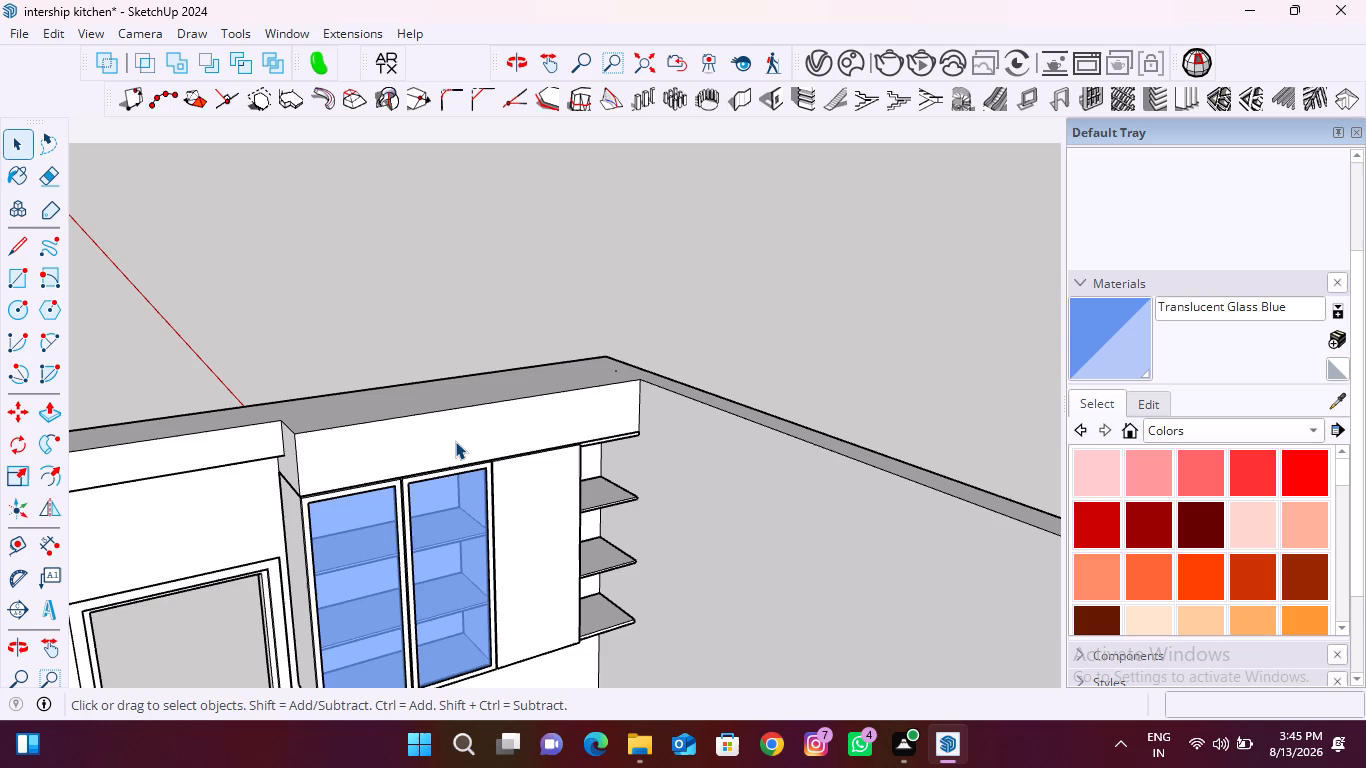
{"action": "key", "text": "r"}
{"action": "scroll", "coordinate": [273, 488], "scroll_direction": "up", "scroll_amount": 3}
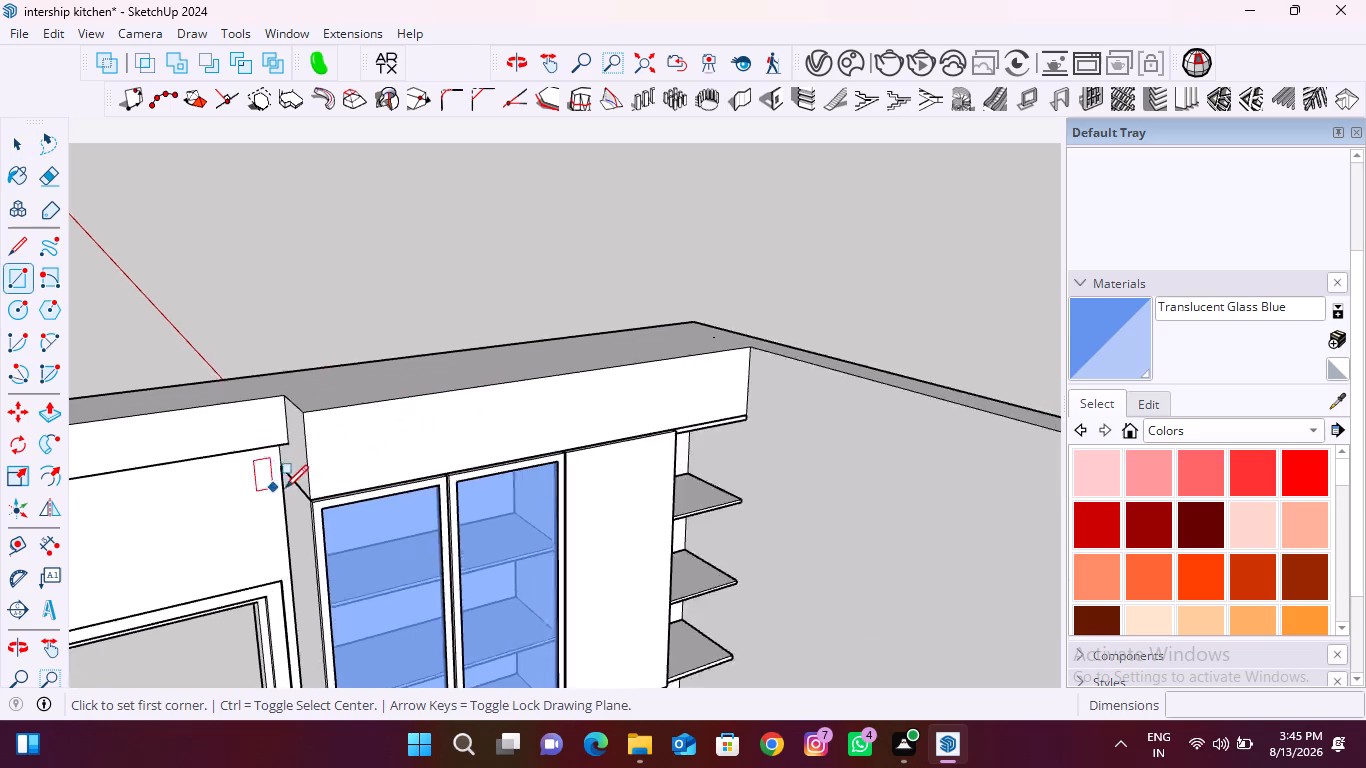
{"action": "scroll", "coordinate": [285, 488], "scroll_direction": "up", "scroll_amount": 16}
{"action": "left_click", "coordinate": [325, 569]}
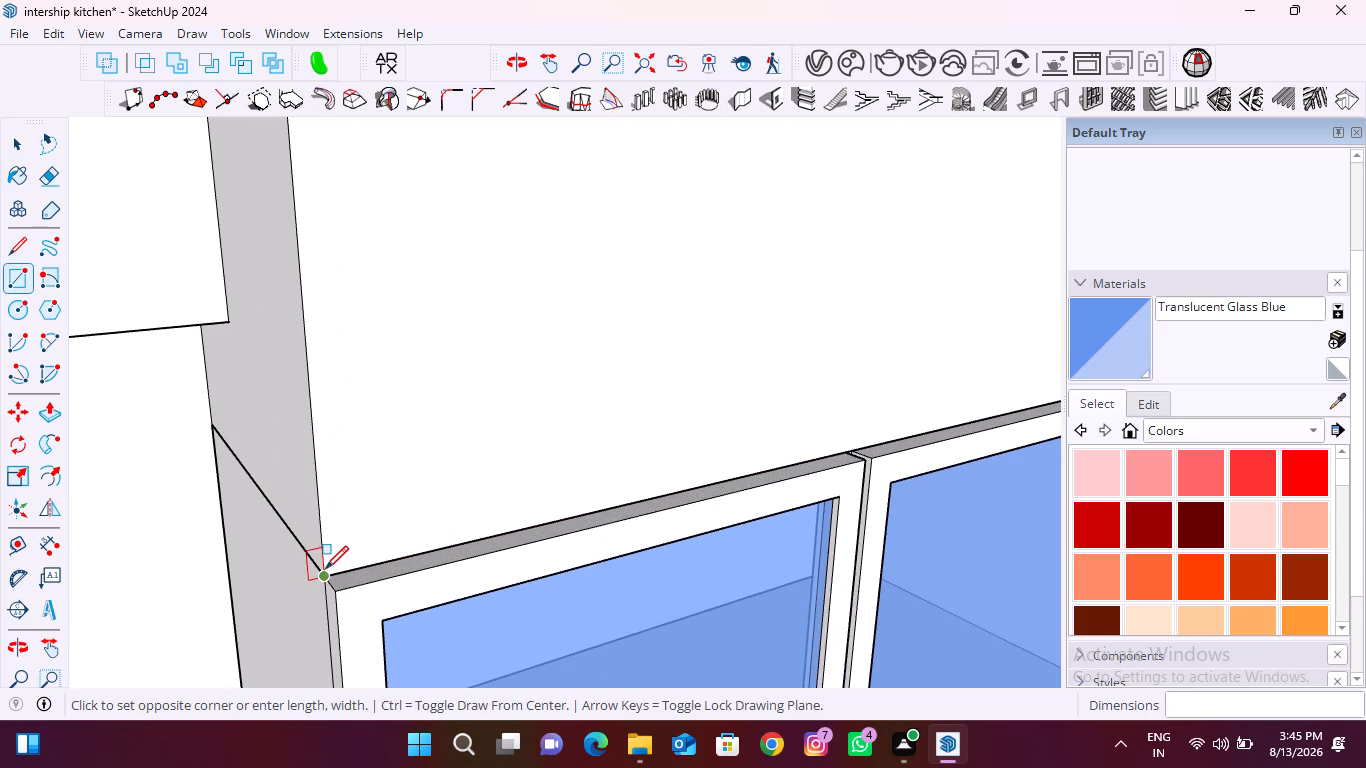
{"action": "scroll", "coordinate": [350, 567], "scroll_direction": "down", "scroll_amount": 8}
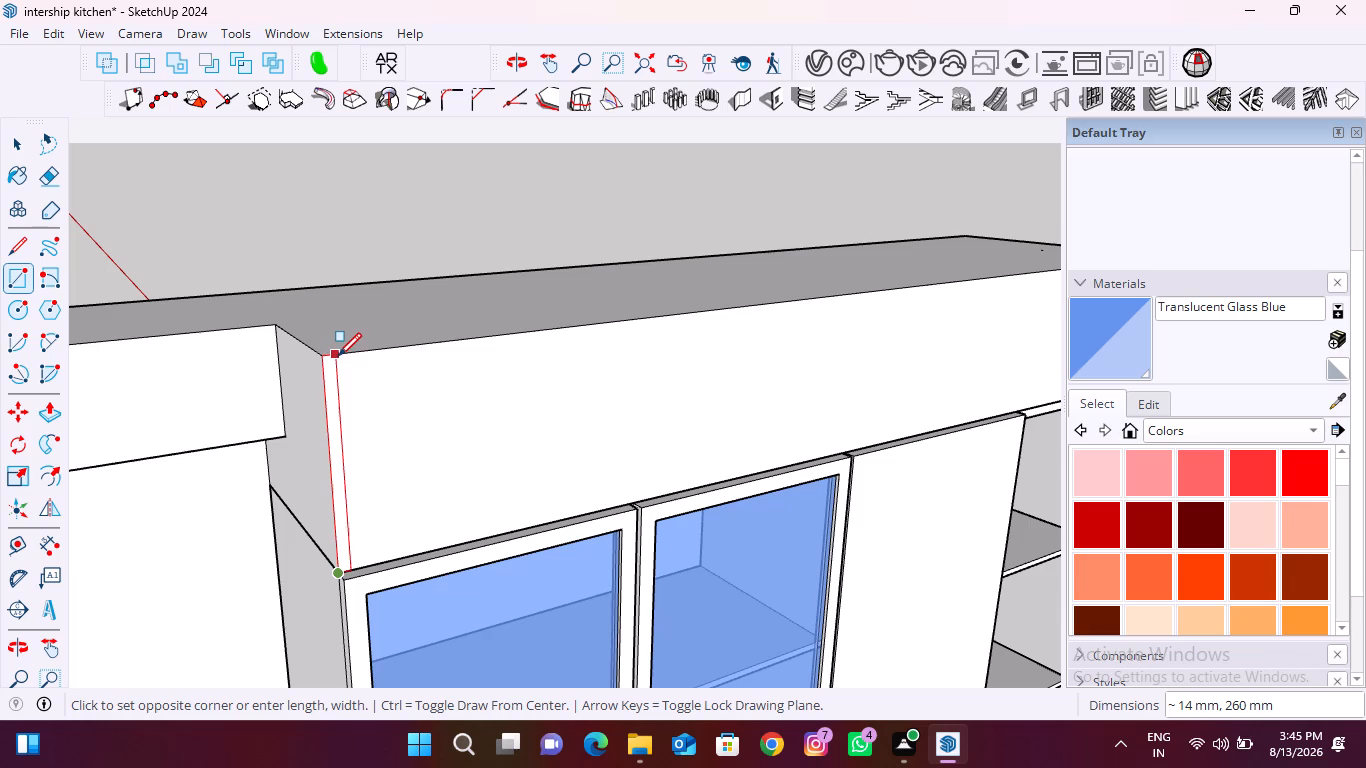
{"action": "scroll", "coordinate": [338, 356], "scroll_direction": "up", "scroll_amount": 2}
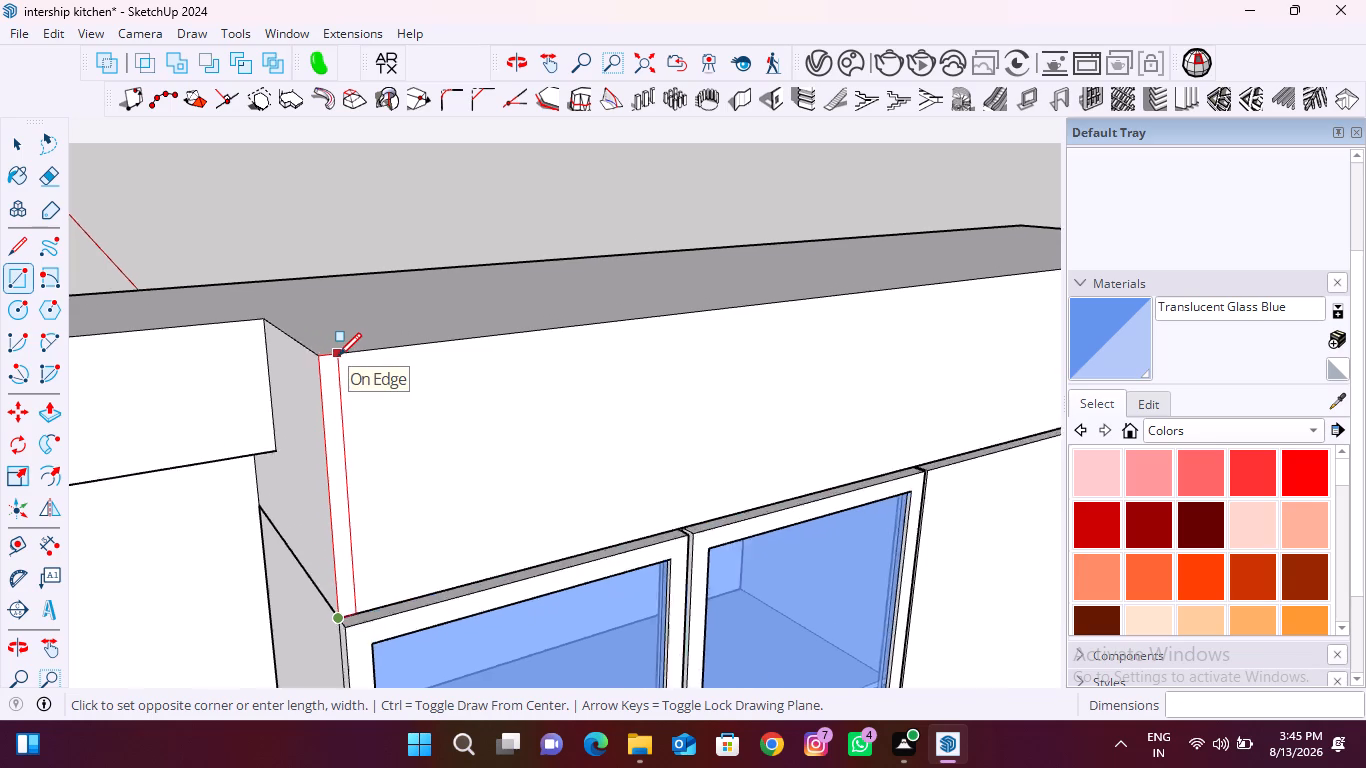
{"action": "scroll", "coordinate": [338, 356], "scroll_direction": "up", "scroll_amount": 6}
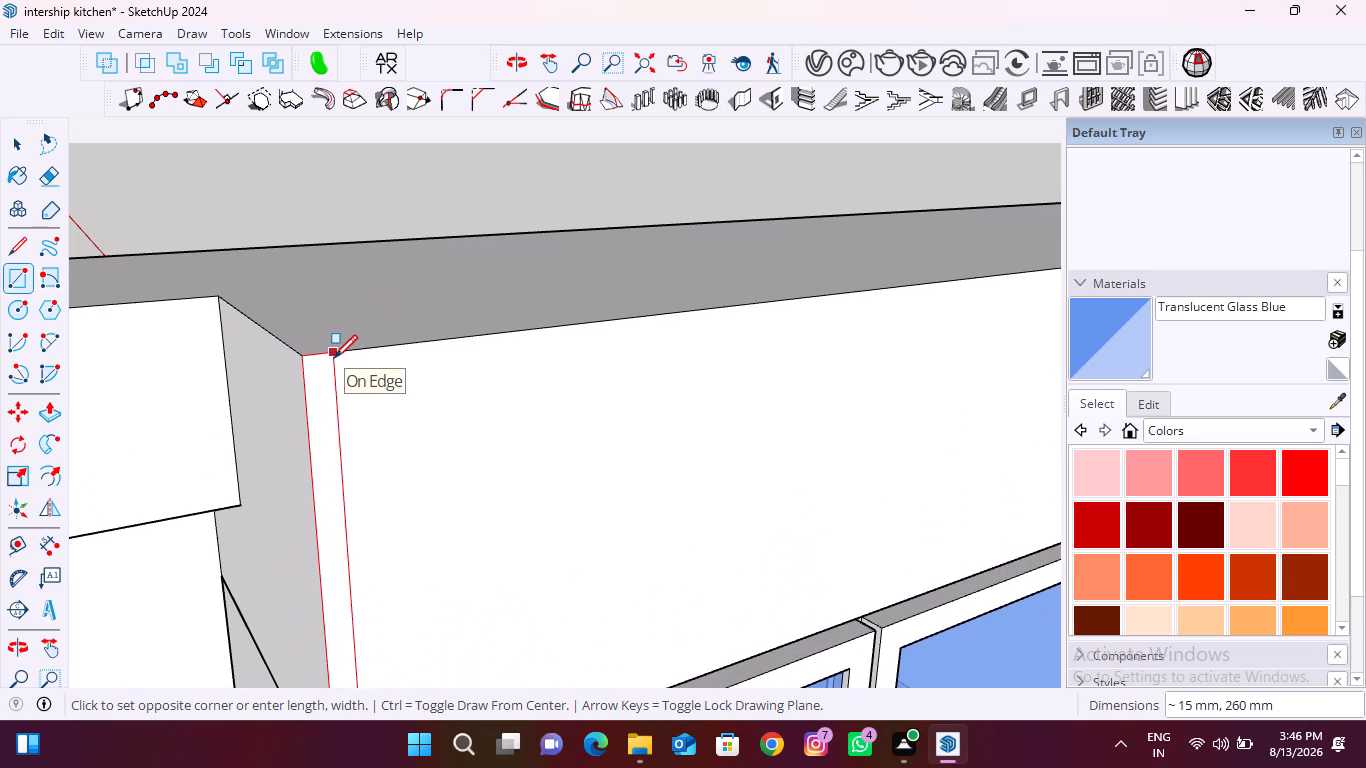
{"action": "left_click", "coordinate": [334, 358]}
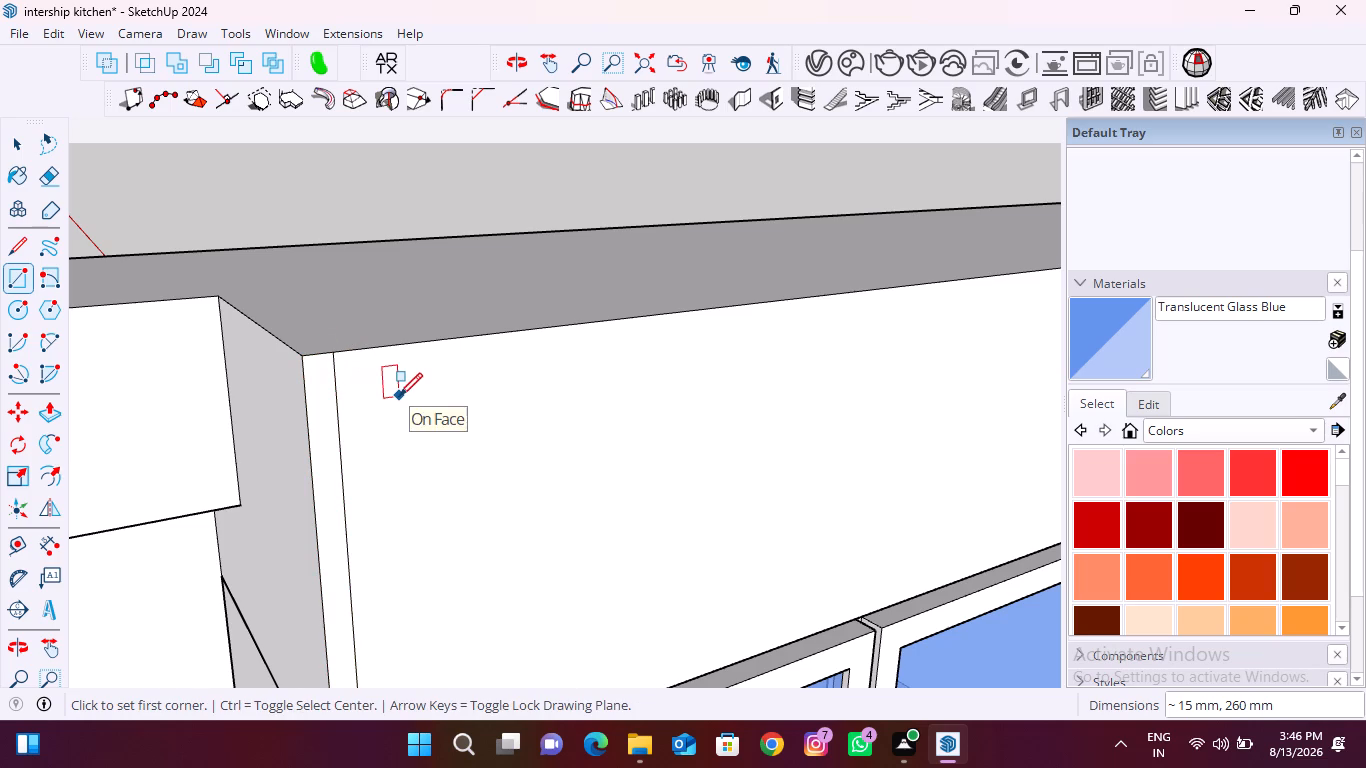
Make the narrow strip face and its edges a group.
{"action": "key", "text": "space"}
{"action": "double_click", "coordinate": [320, 422]}
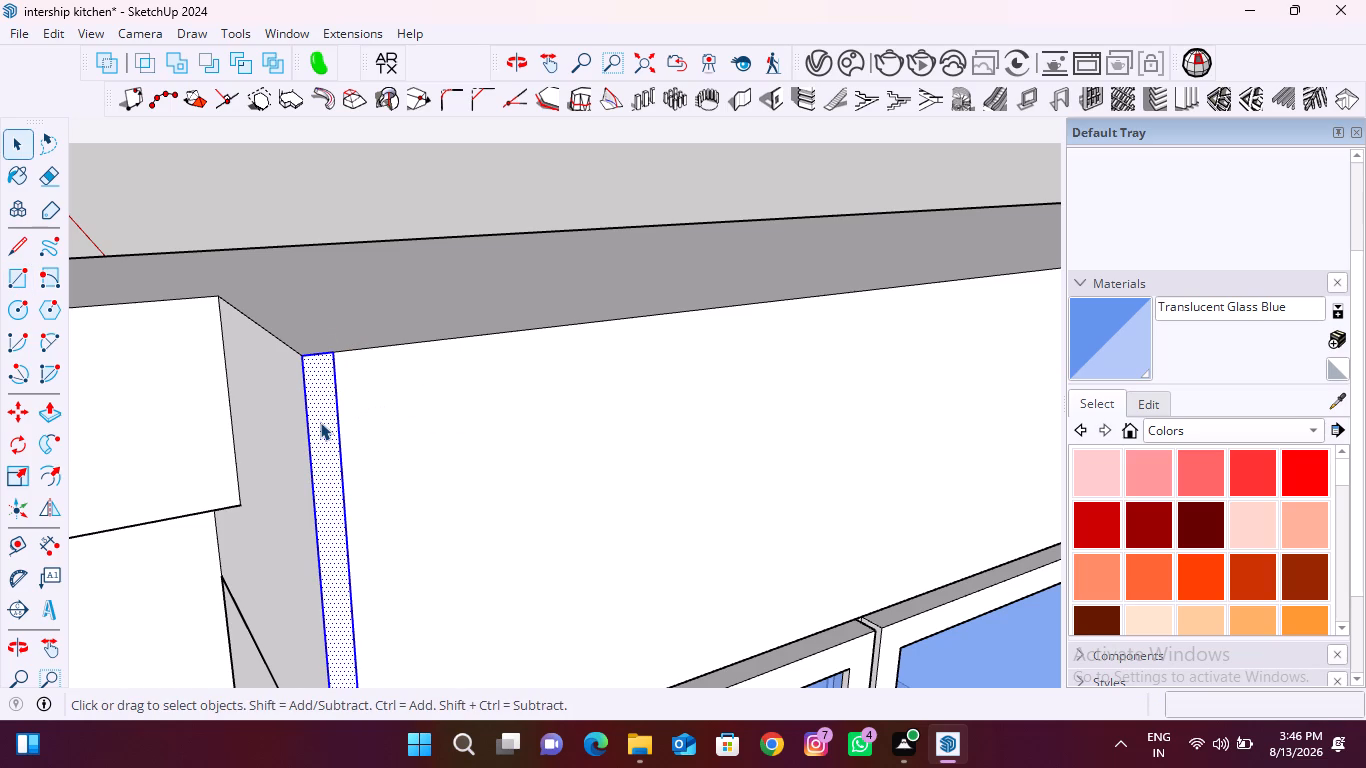
{"action": "right_click", "coordinate": [317, 422]}
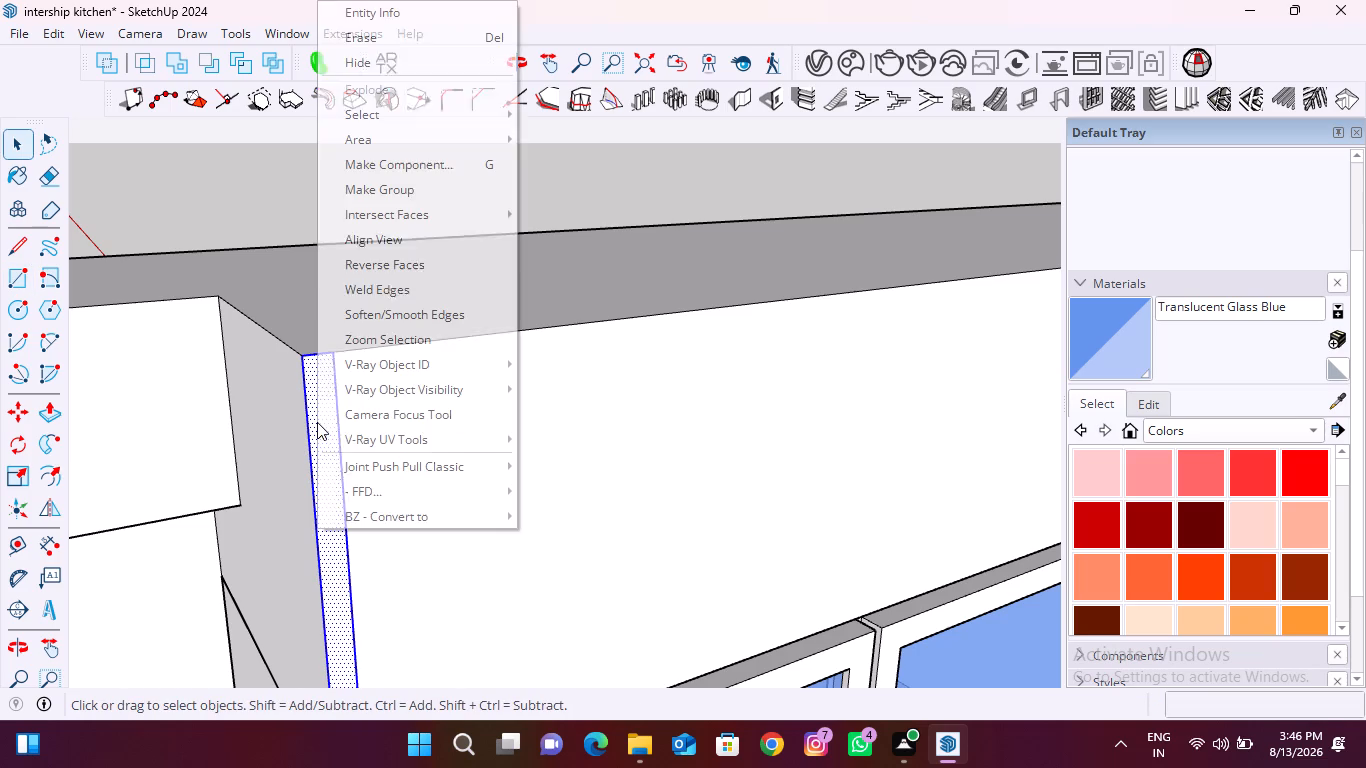
{"action": "left_click", "coordinate": [404, 189]}
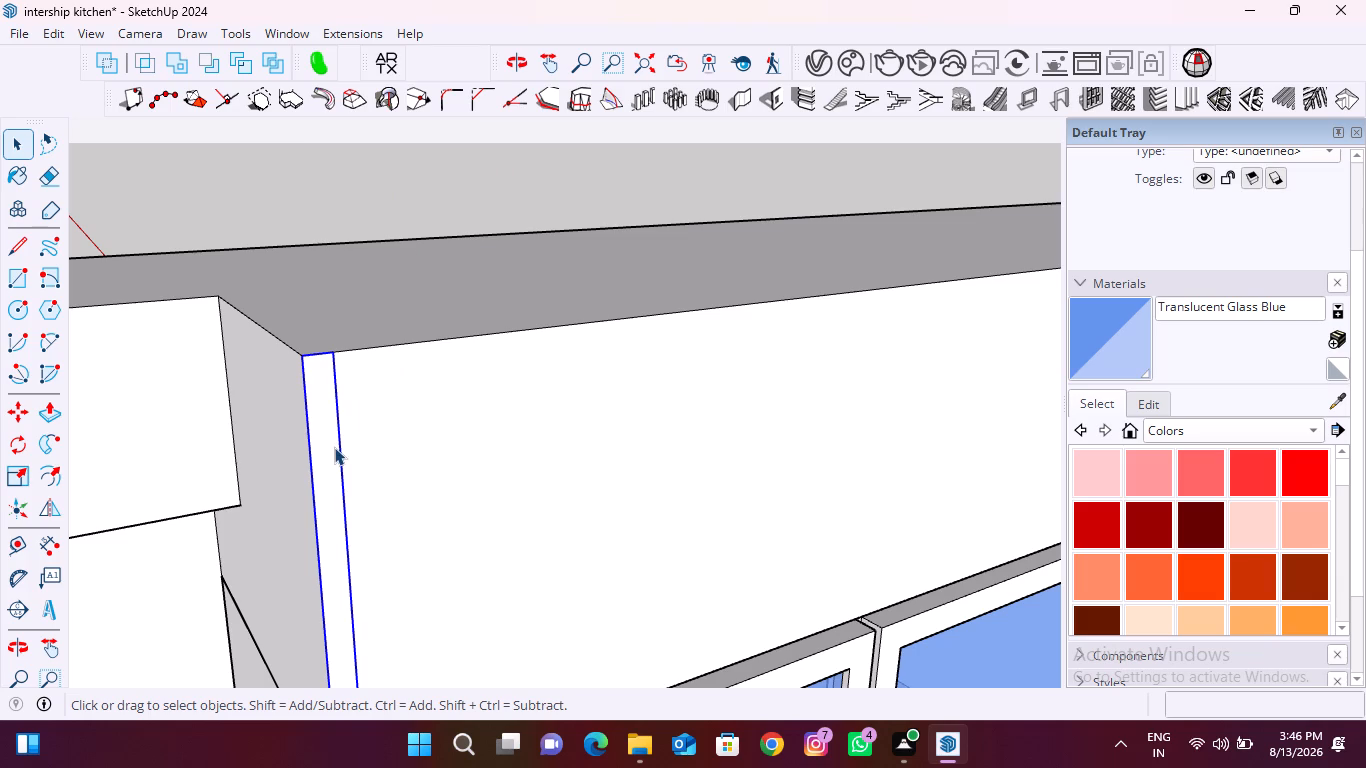
Pull the strip out 20 mm inside its group to form a slat, and close the group.
{"action": "double_click", "coordinate": [333, 448]}
{"action": "key", "text": "p"}
{"action": "left_click", "coordinate": [333, 448]}
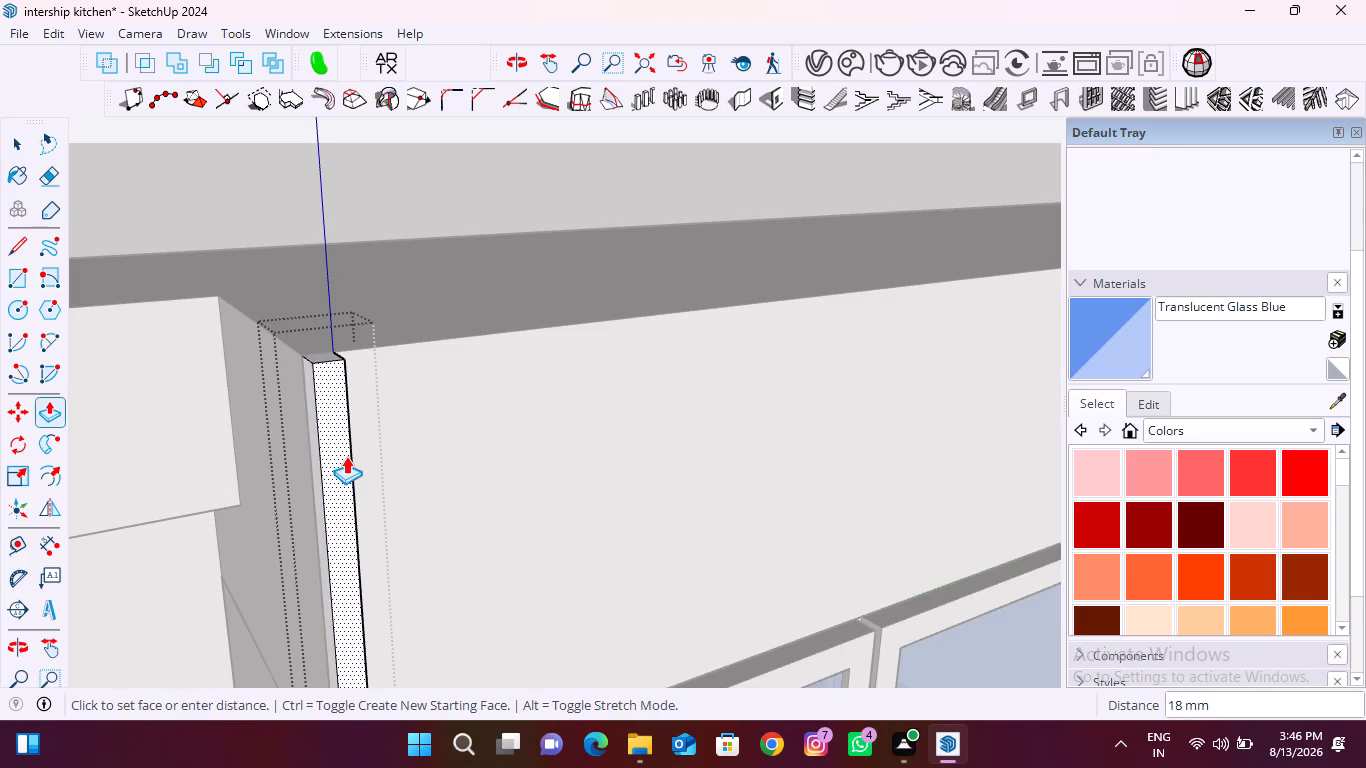
{"action": "type", "text": "20"}
{"action": "key", "text": "Return"}
{"action": "scroll", "coordinate": [394, 368], "scroll_direction": "down", "scroll_amount": 6}
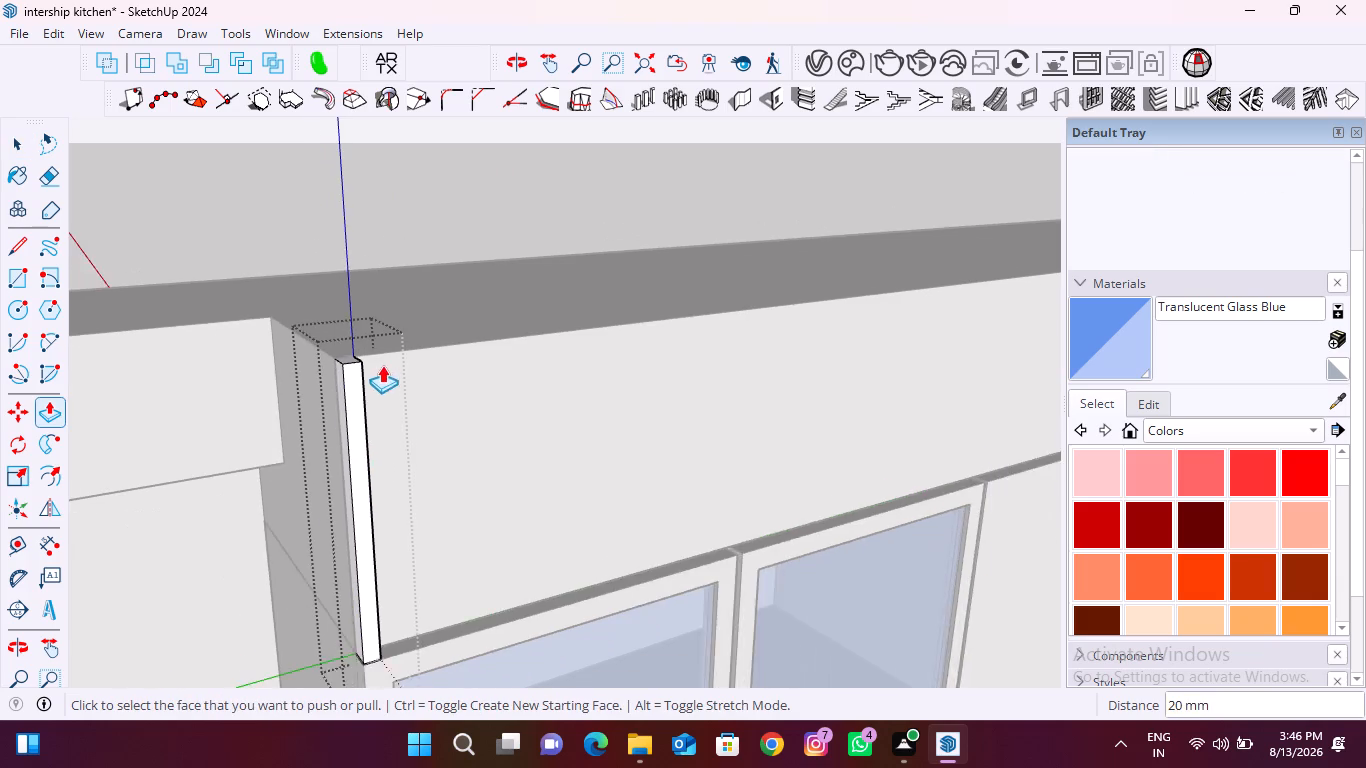
{"action": "scroll", "coordinate": [382, 365], "scroll_direction": "down", "scroll_amount": 3}
{"action": "middle_click_drag", "start_coordinate": [425, 406], "coordinate": [296, 427]}
{"action": "scroll", "coordinate": [232, 360], "scroll_direction": "up", "scroll_amount": 5}
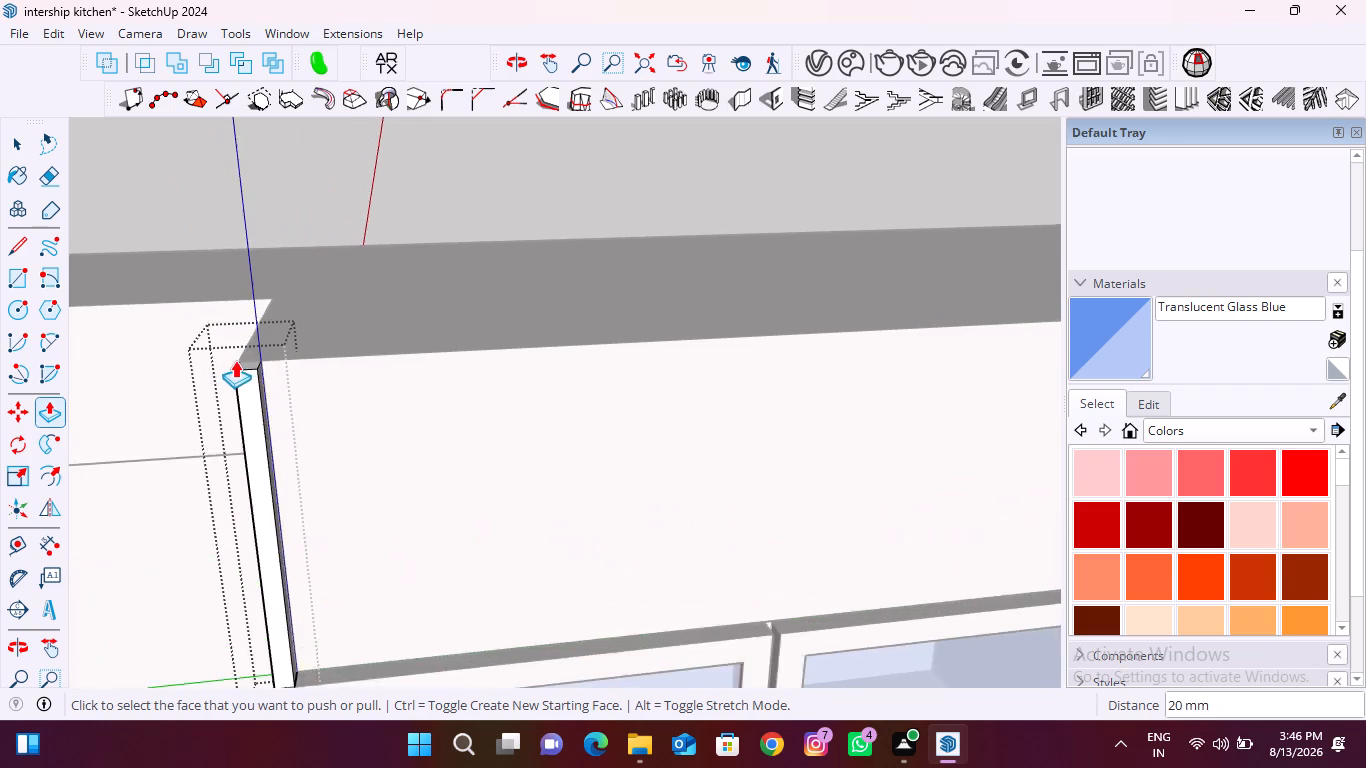
{"action": "scroll", "coordinate": [235, 360], "scroll_direction": "up", "scroll_amount": 8}
{"action": "key", "text": "space"}
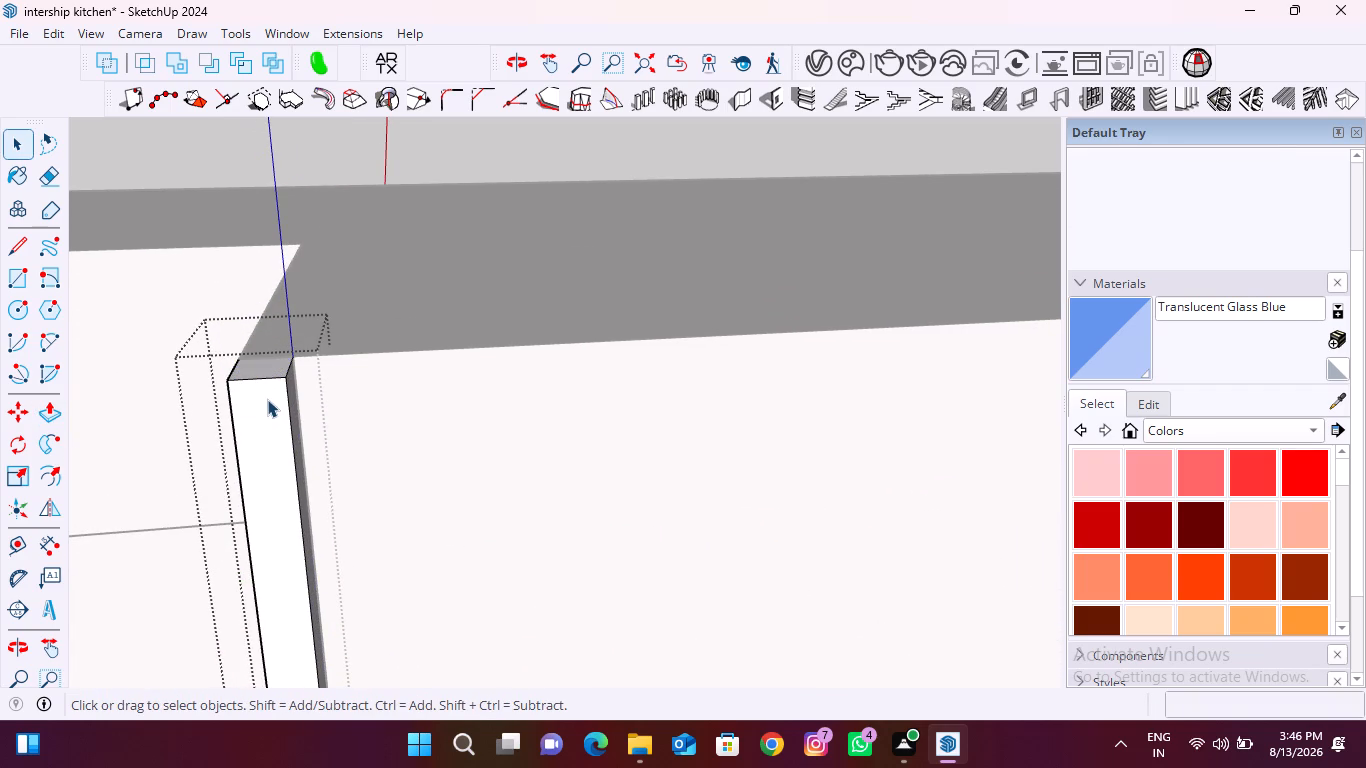
{"action": "left_click", "coordinate": [267, 399]}
{"action": "left_click", "coordinate": [461, 260]}
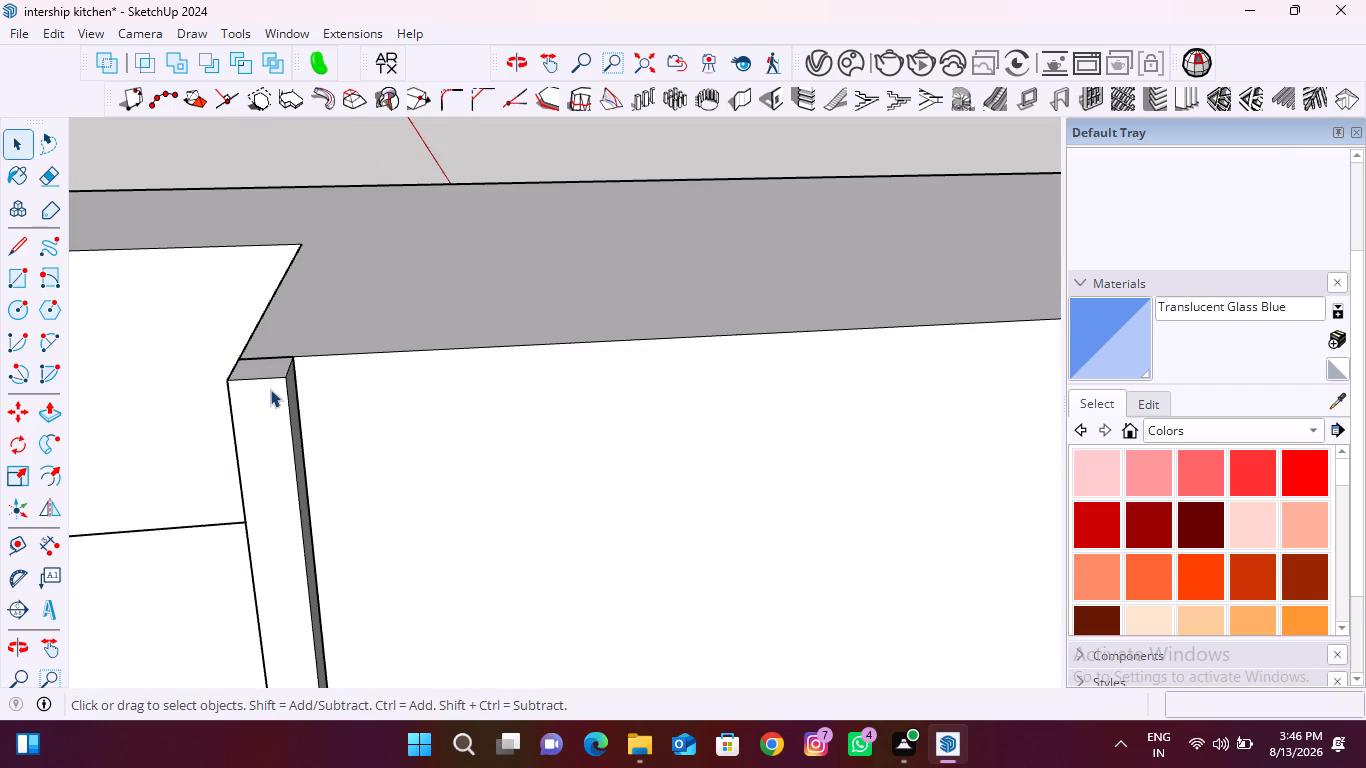
Copy the slat 20 mm along the filler box's front edge and array it as 90 copies.
{"action": "double_click", "coordinate": [270, 379]}
{"action": "left_click", "coordinate": [426, 291]}
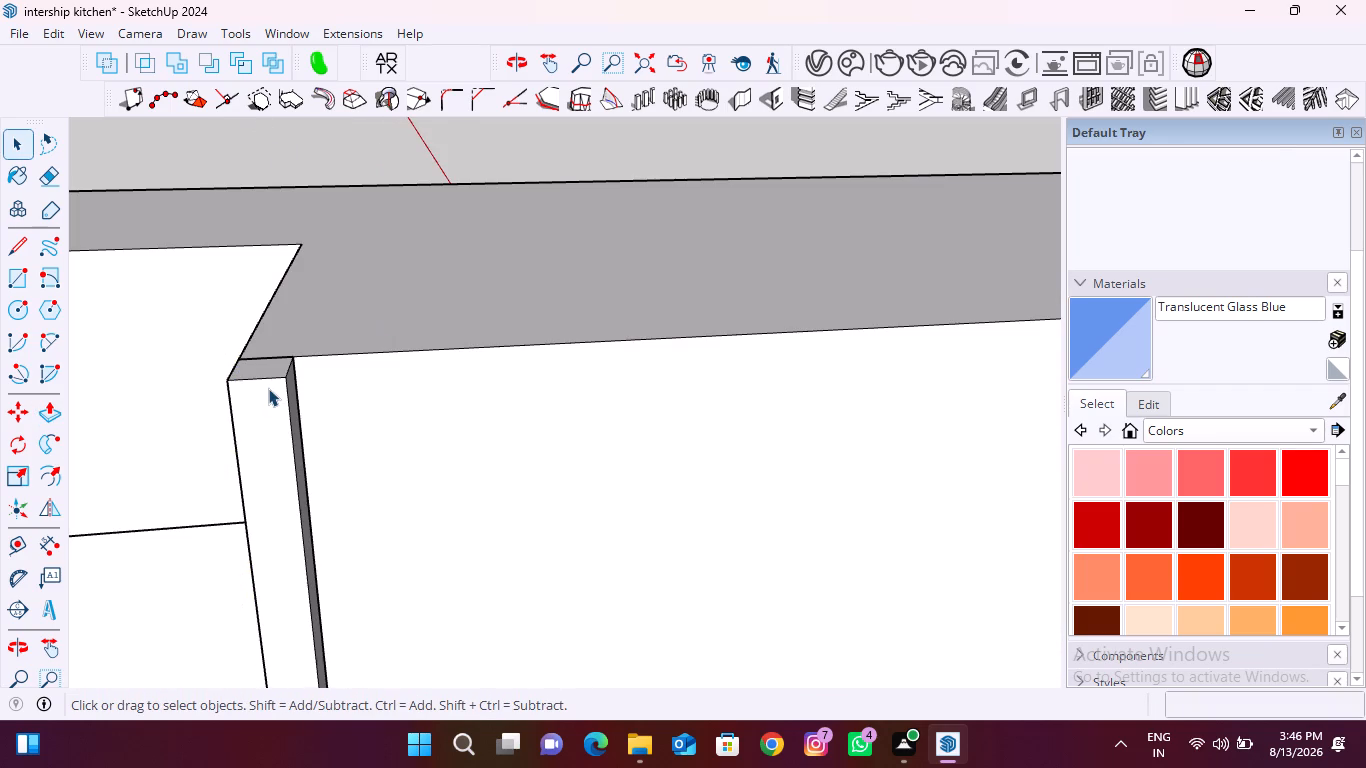
{"action": "left_click", "coordinate": [267, 388]}
{"action": "key", "text": "m"}
{"action": "scroll", "coordinate": [282, 351], "scroll_direction": "up", "scroll_amount": 4}
{"action": "left_click", "coordinate": [296, 356]}
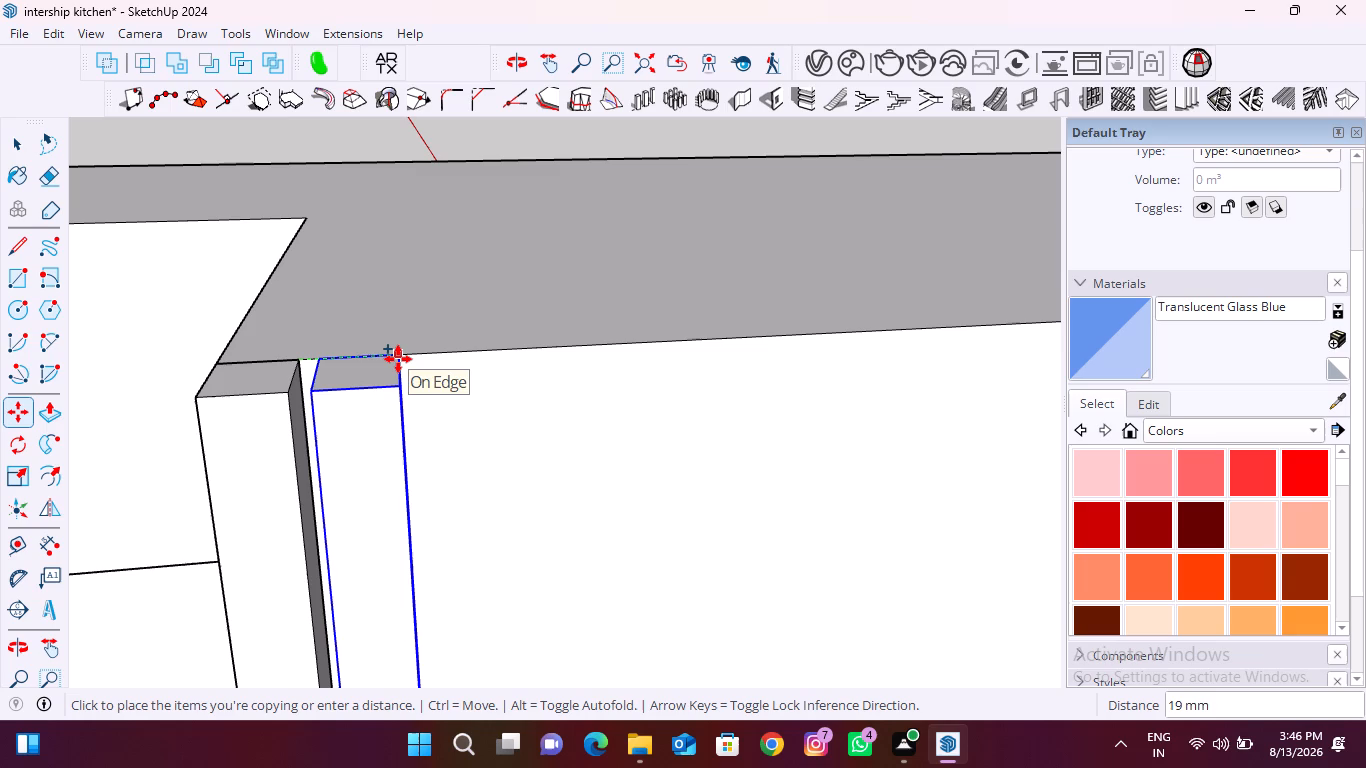
{"action": "type", "text": "20"}
{"action": "key", "text": "Return"}
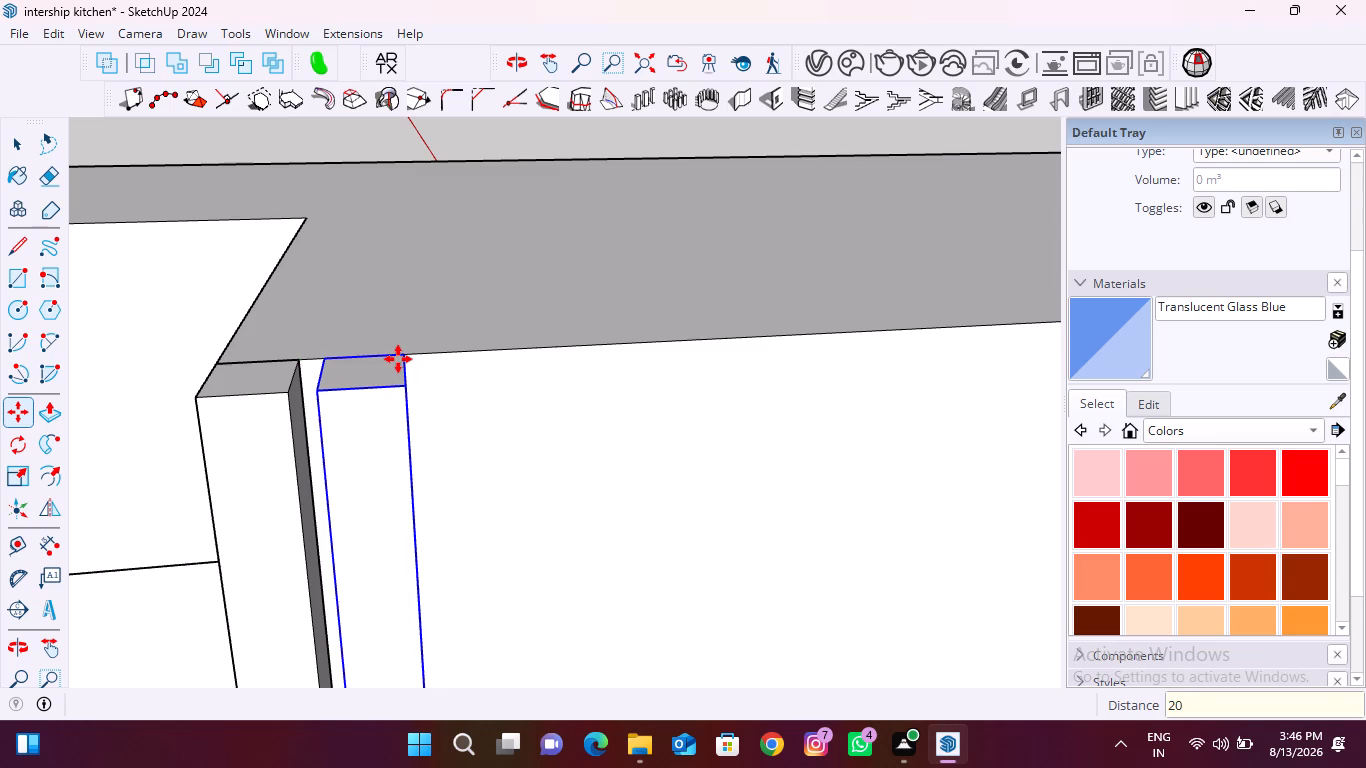
{"action": "key", "text": "asterisk"}
{"action": "type", "text": "90"}
{"action": "key", "text": "Return"}
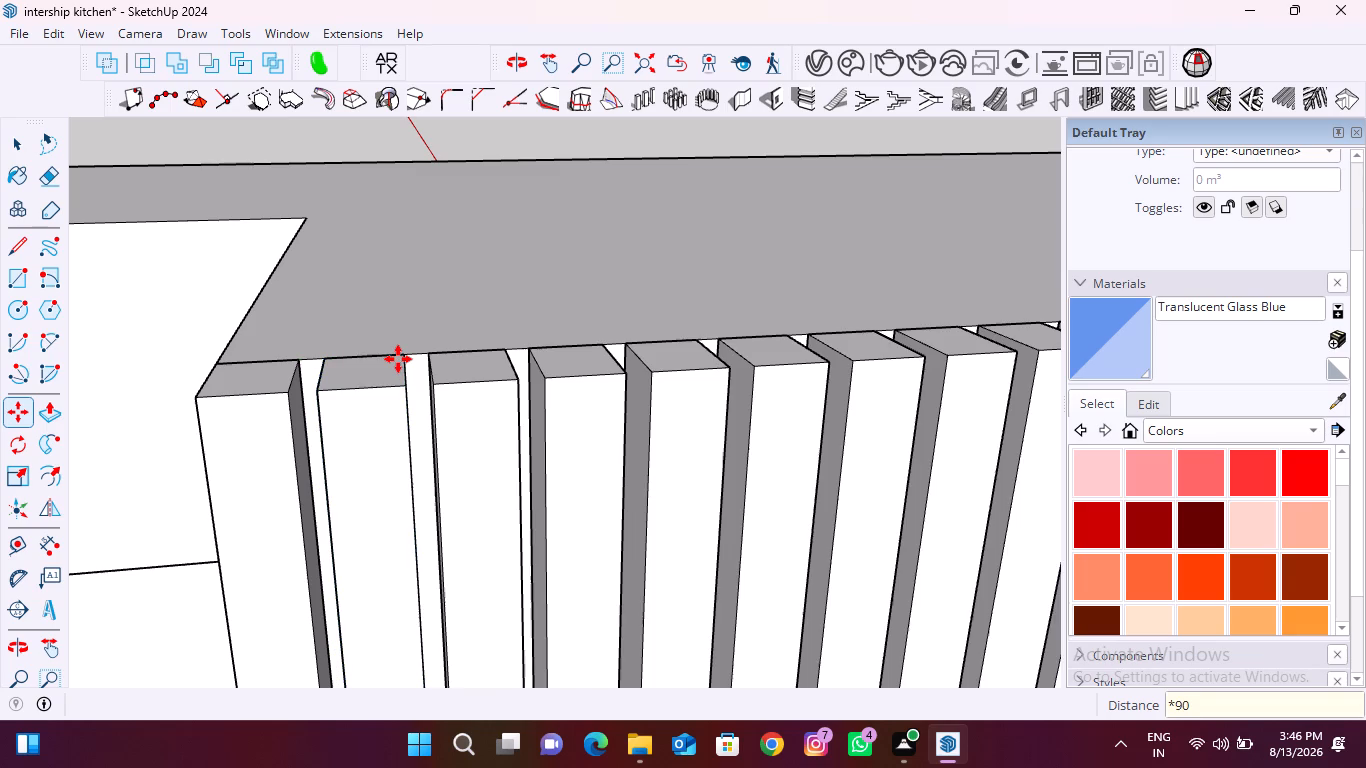
Set the slat array to 80 copies and clear the selection.
{"action": "scroll", "coordinate": [186, 355], "scroll_direction": "down", "scroll_amount": 20}
{"action": "scroll", "coordinate": [186, 355], "scroll_direction": "down", "scroll_amount": 1}
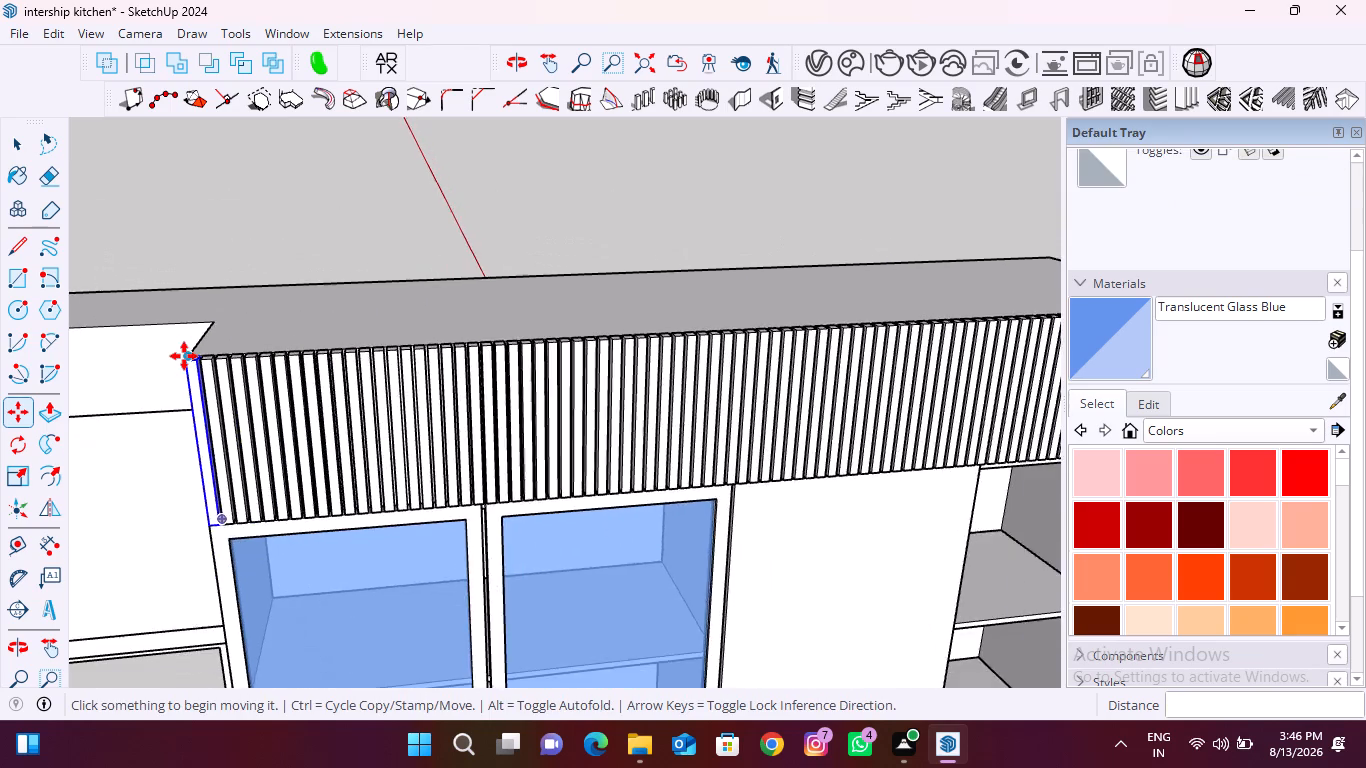
{"action": "scroll", "coordinate": [184, 356], "scroll_direction": "down", "scroll_amount": 2}
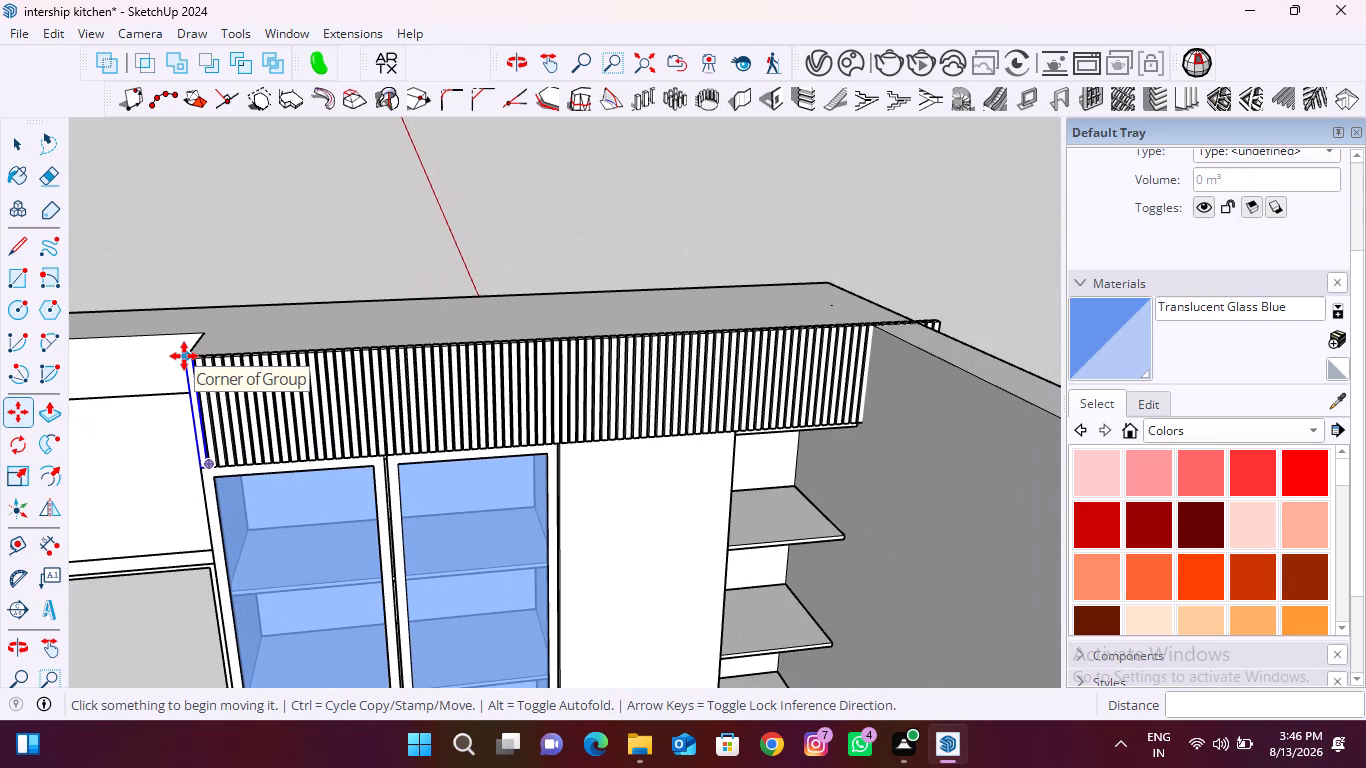
{"action": "key", "text": "asterisk"}
{"action": "type", "text": "80"}
{"action": "key", "text": "Return"}
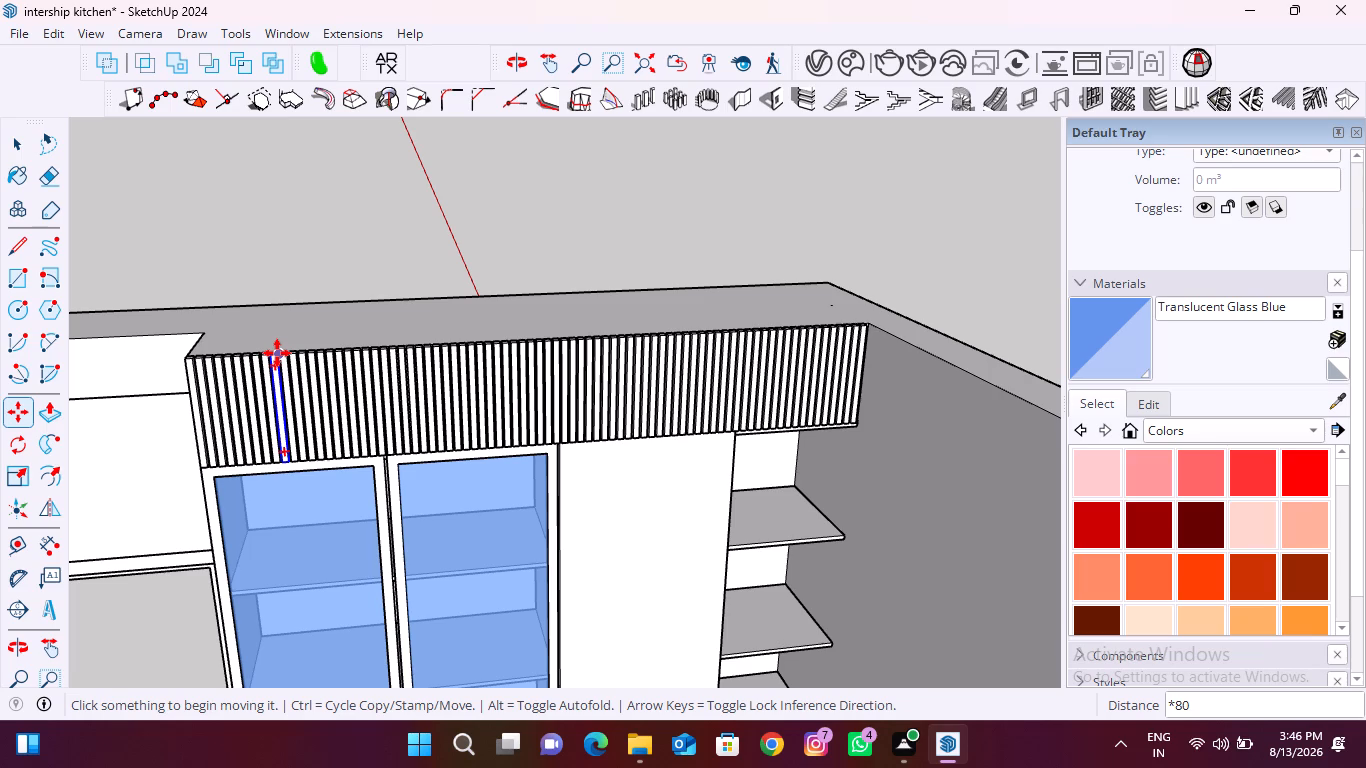
{"action": "key", "text": "space"}
{"action": "left_click", "coordinate": [386, 217]}
Place a horizontal guide 100 mm above the floor on the doorway wall beneath the shelf unit.
{"action": "scroll", "coordinate": [387, 217], "scroll_direction": "down", "scroll_amount": 12}
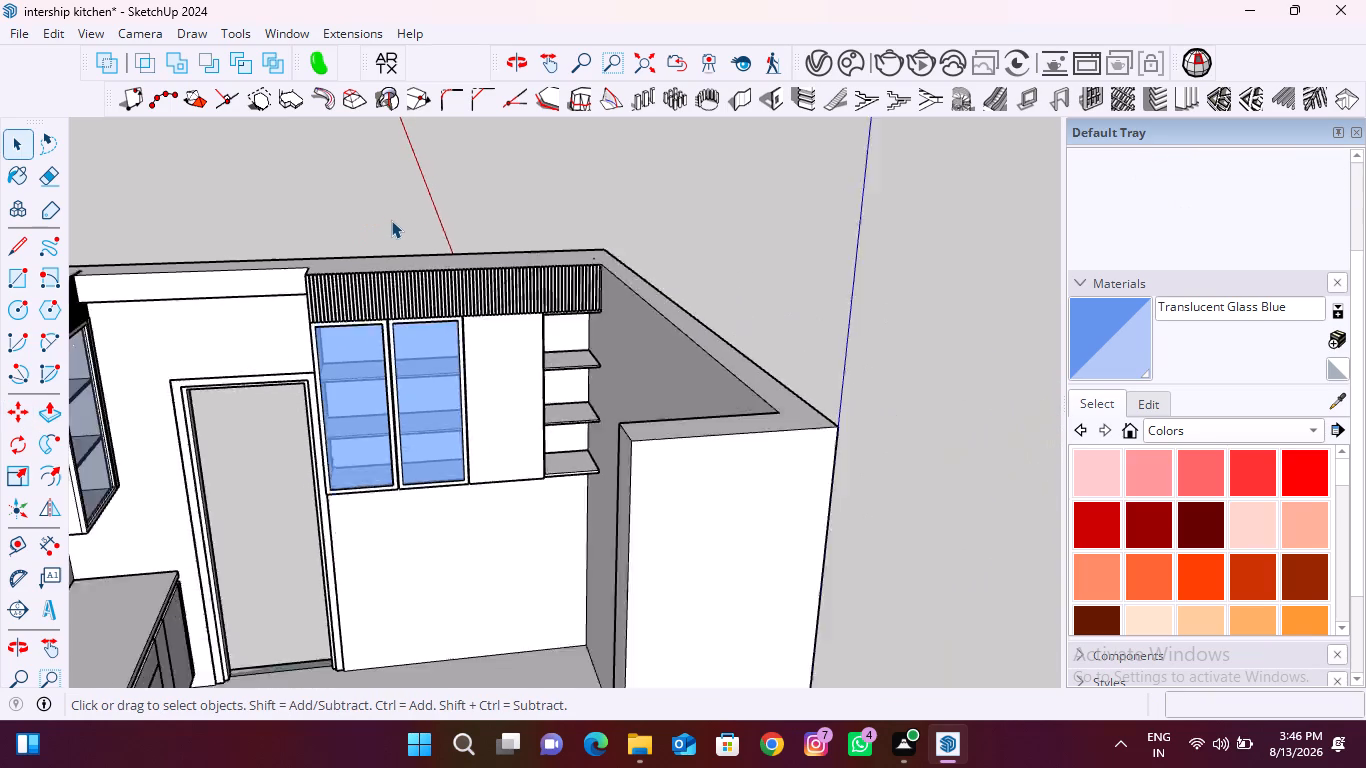
{"action": "scroll", "coordinate": [391, 220], "scroll_direction": "down", "scroll_amount": 6}
{"action": "scroll", "coordinate": [374, 521], "scroll_direction": "up", "scroll_amount": 9}
{"action": "scroll", "coordinate": [391, 519], "scroll_direction": "down", "scroll_amount": 2}
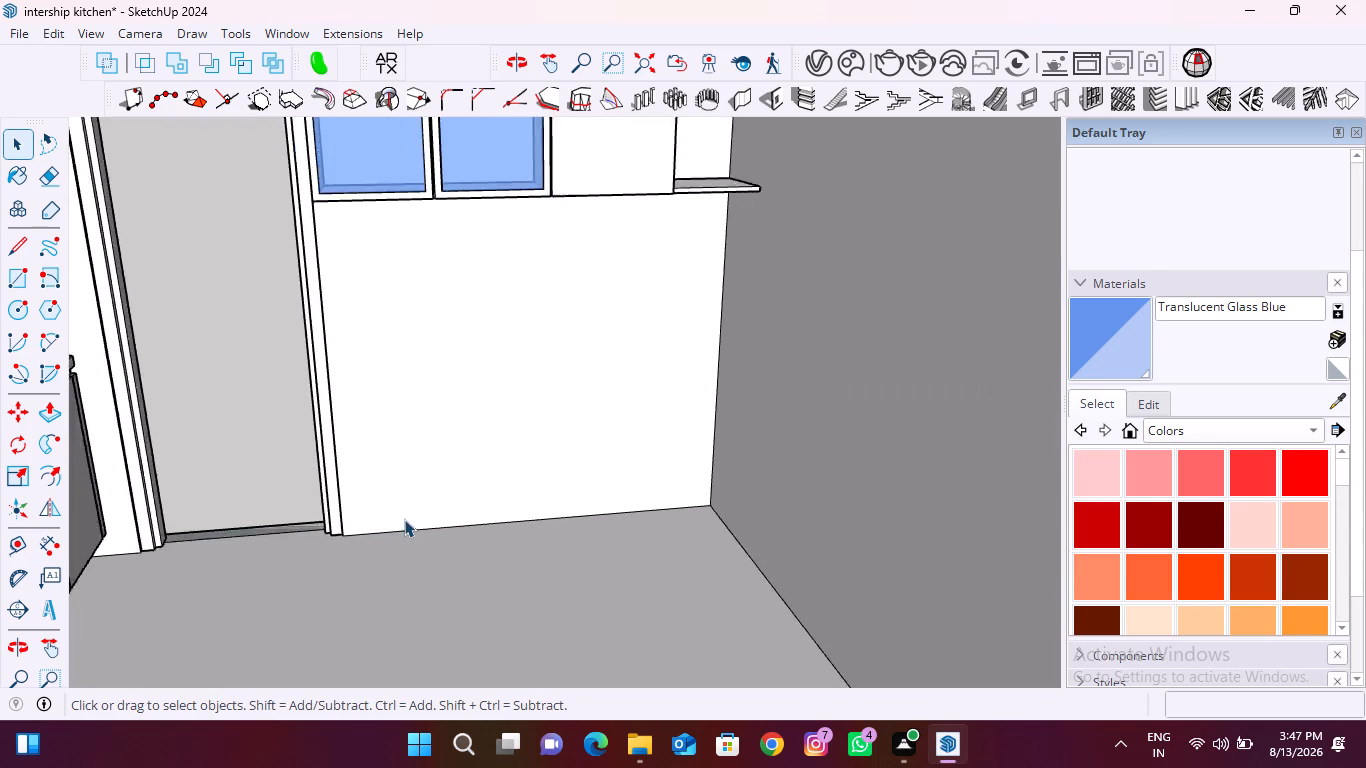
{"action": "scroll", "coordinate": [404, 519], "scroll_direction": "down", "scroll_amount": 2}
{"action": "key", "text": "t"}
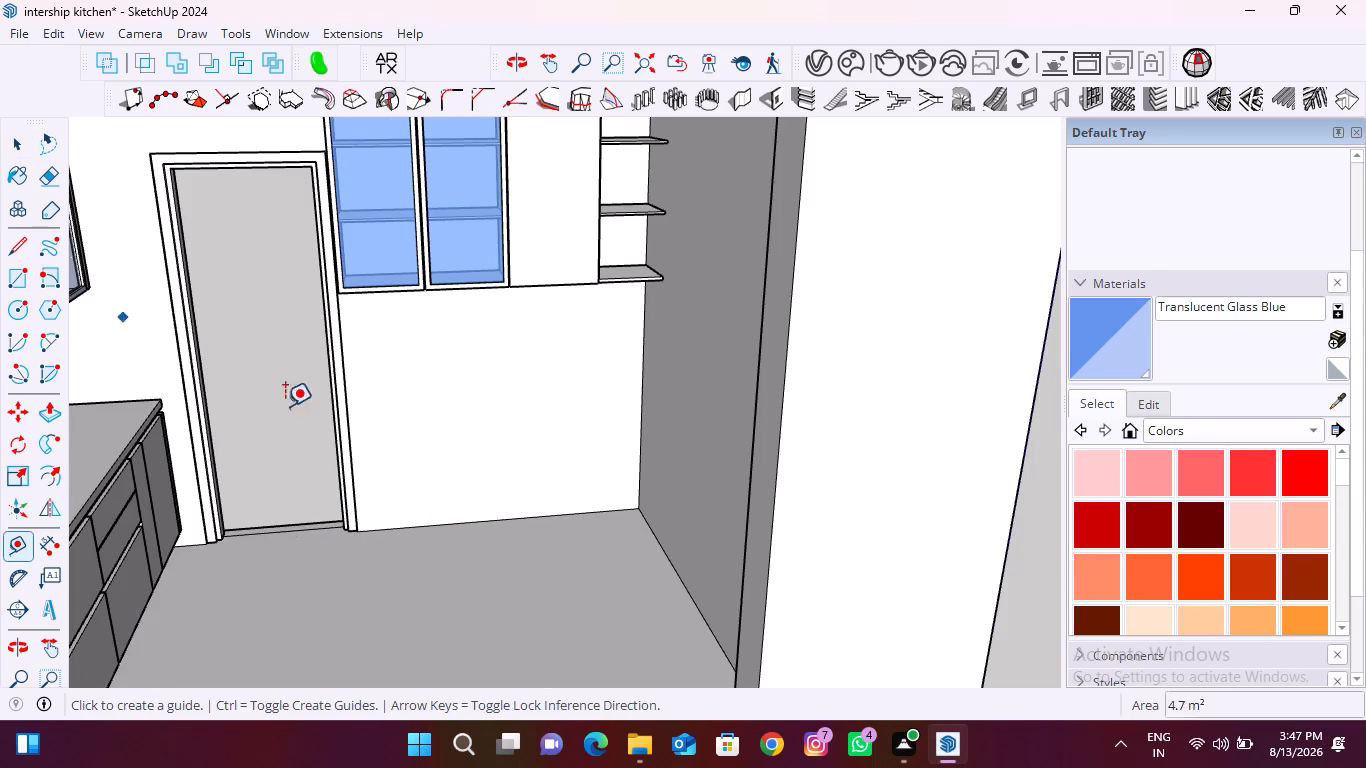
{"action": "scroll", "coordinate": [415, 506], "scroll_direction": "up", "scroll_amount": 8}
{"action": "left_click", "coordinate": [444, 544]}
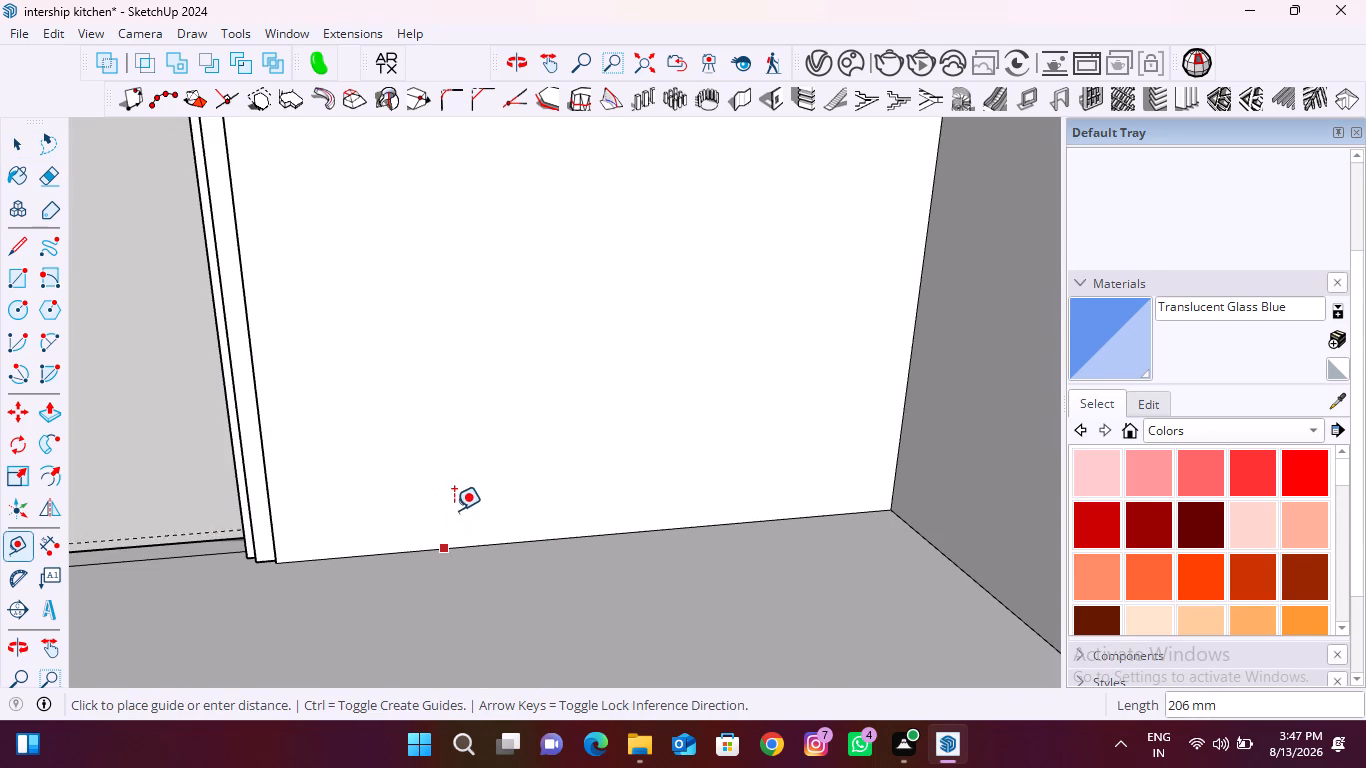
{"action": "type", "text": "100"}
{"action": "key", "text": "Return"}
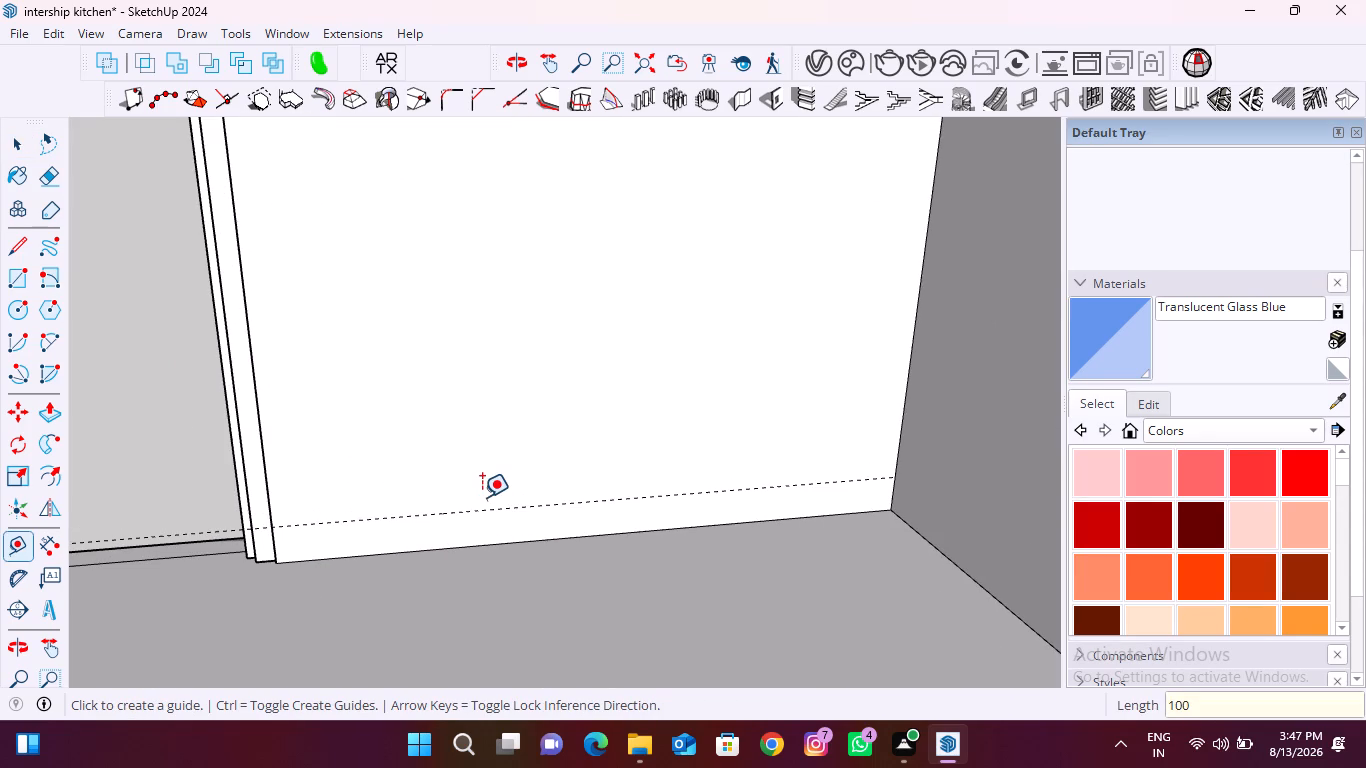
Add a horizontal guide 720 mm above the lower wall guide and another 40 mm above that one.
{"action": "left_click", "coordinate": [461, 511]}
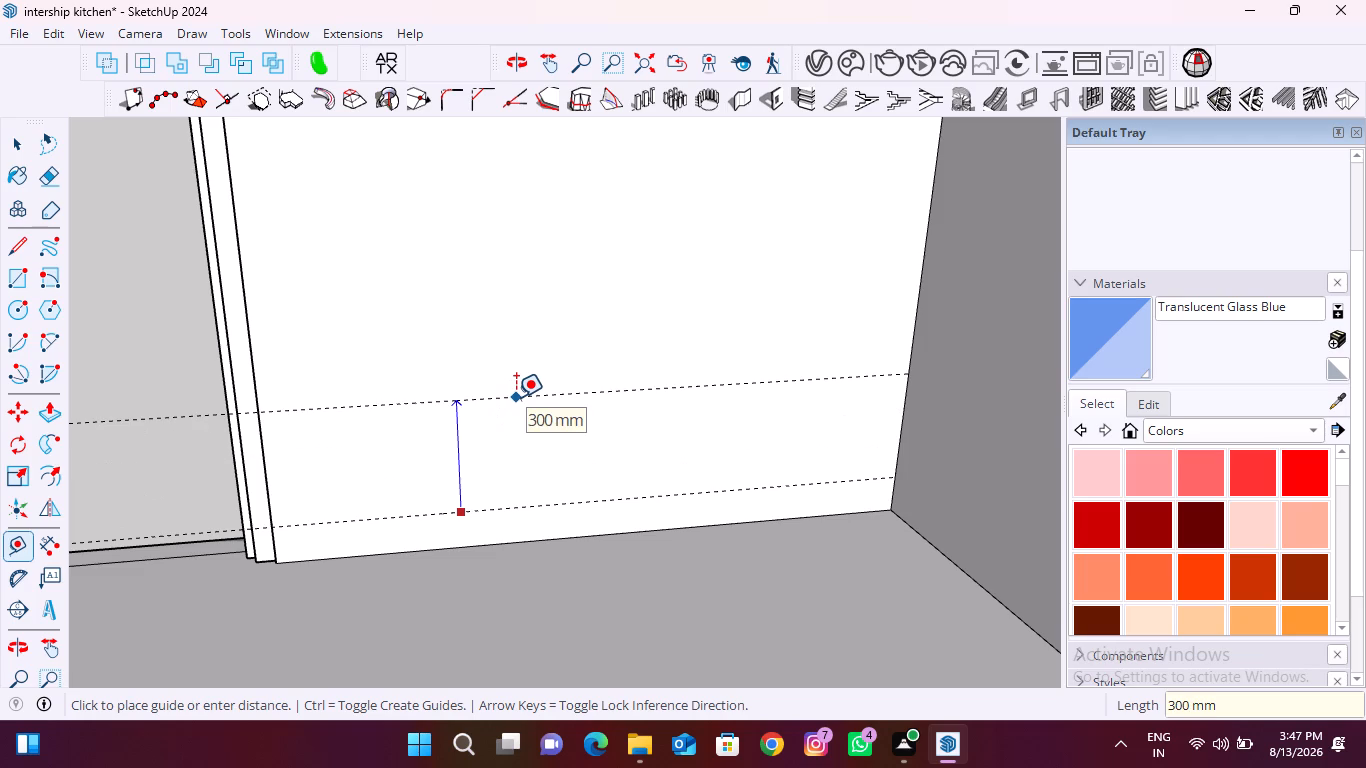
{"action": "type", "text": "720"}
{"action": "key", "text": "Return"}
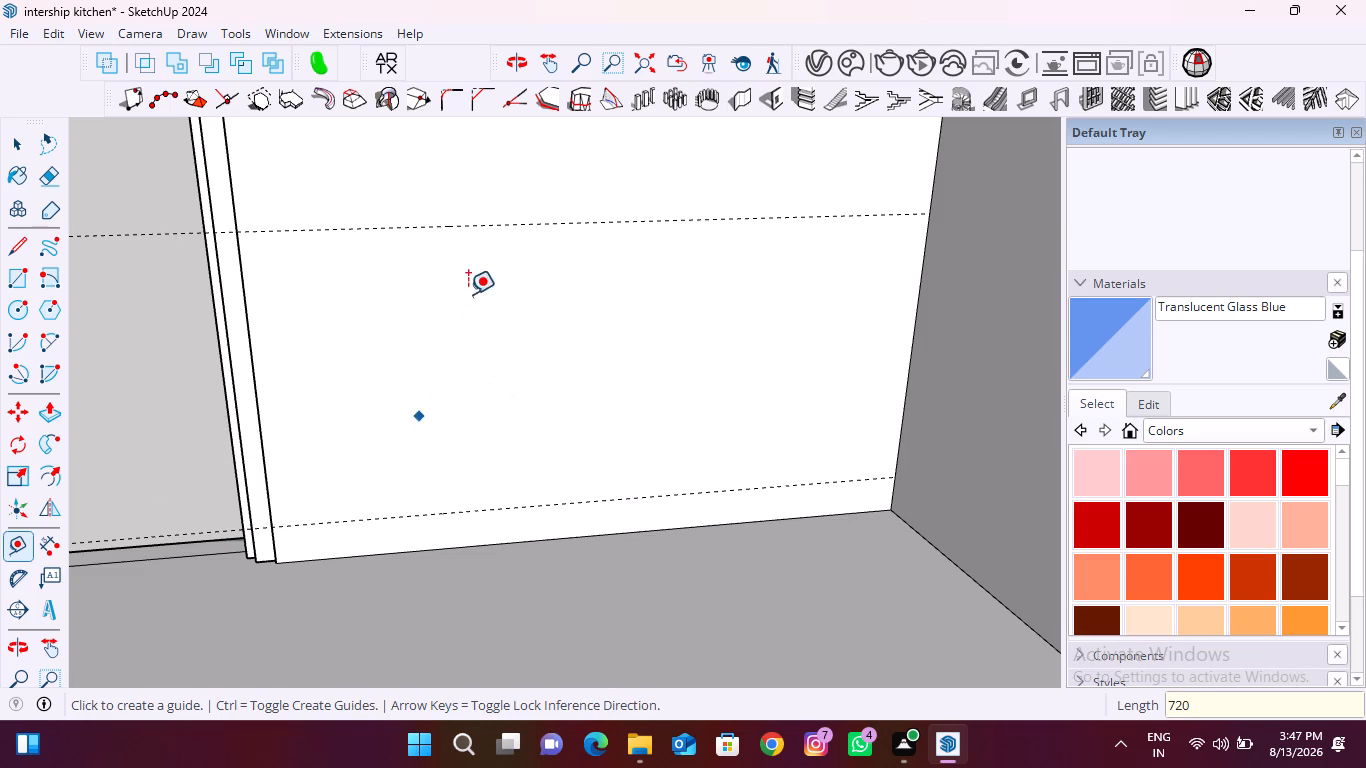
{"action": "left_click", "coordinate": [497, 229]}
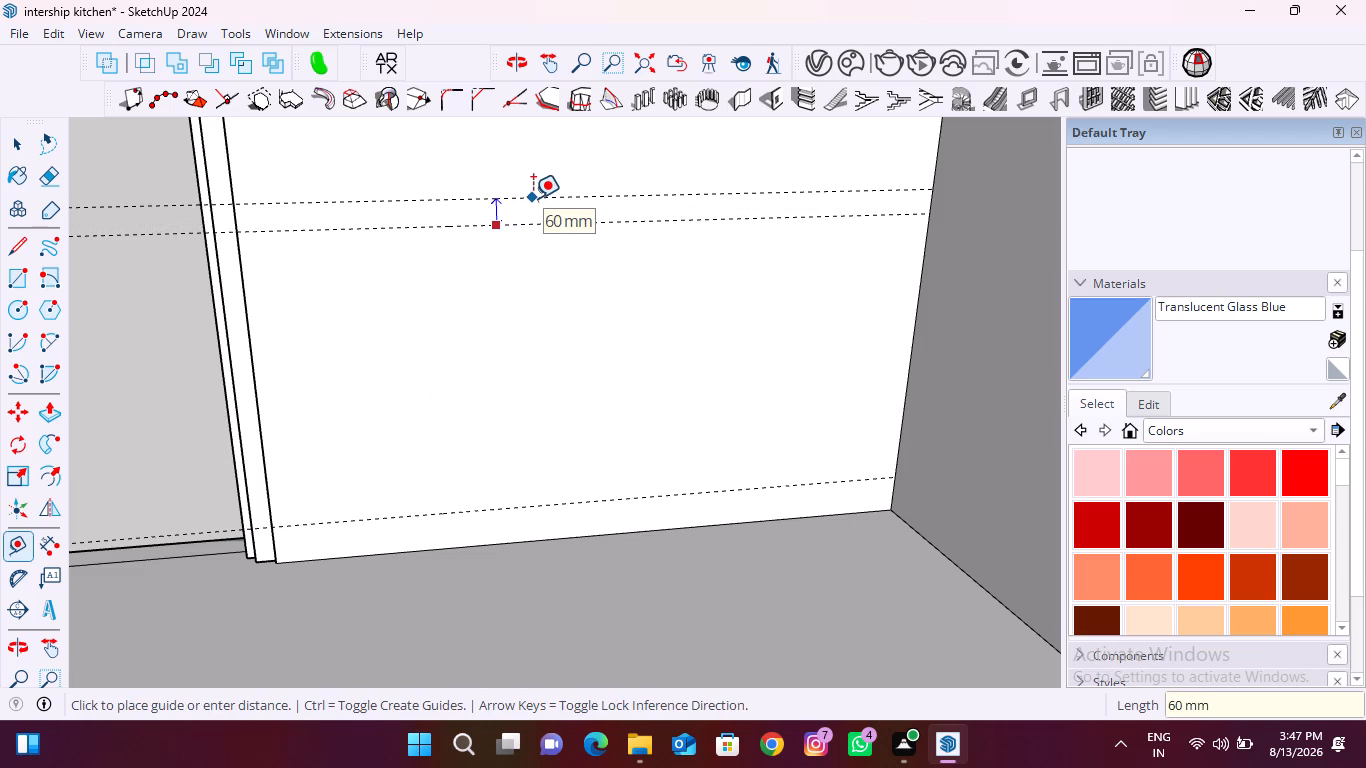
{"action": "type", "text": "40"}
{"action": "key", "text": "Return"}
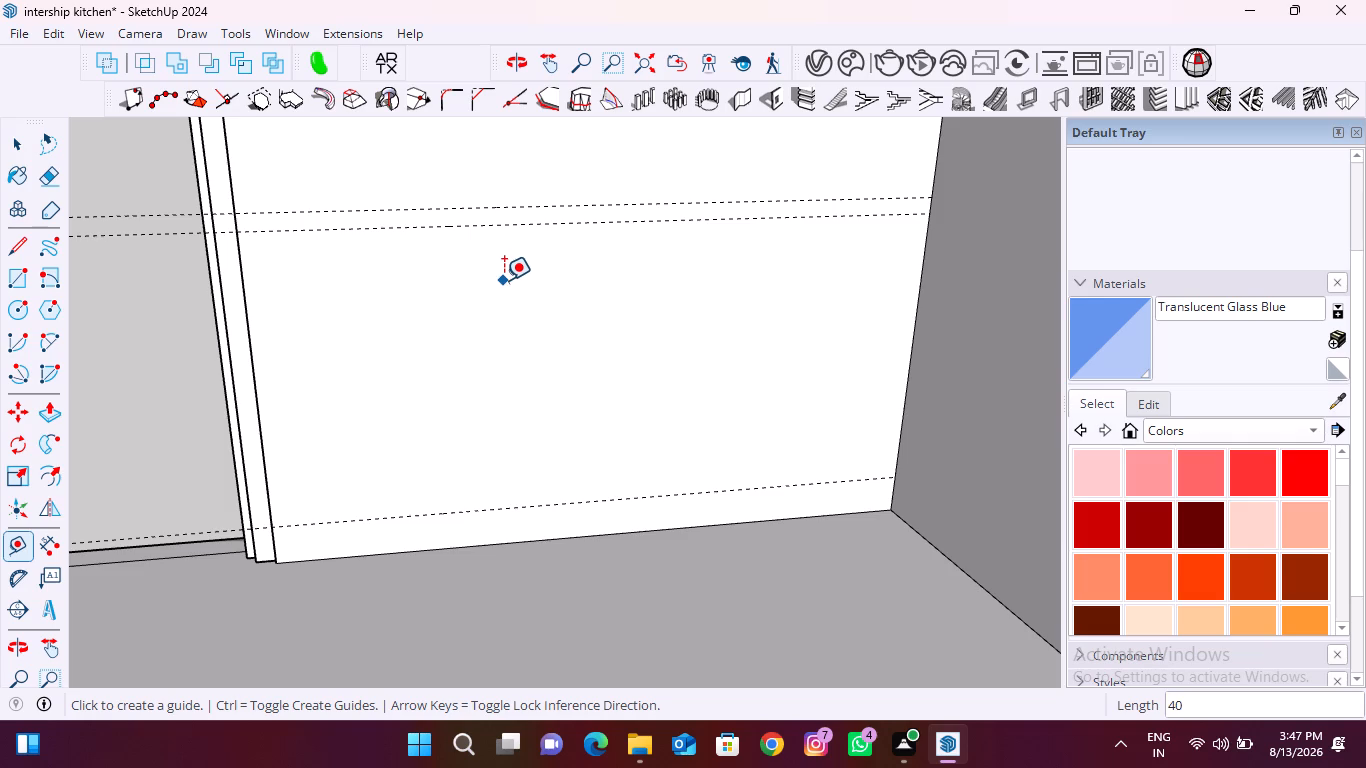
Place a vertical guide on the wall 30 mm from the door frame's edge and another 450 mm beyond it.
{"action": "left_click", "coordinate": [263, 412]}
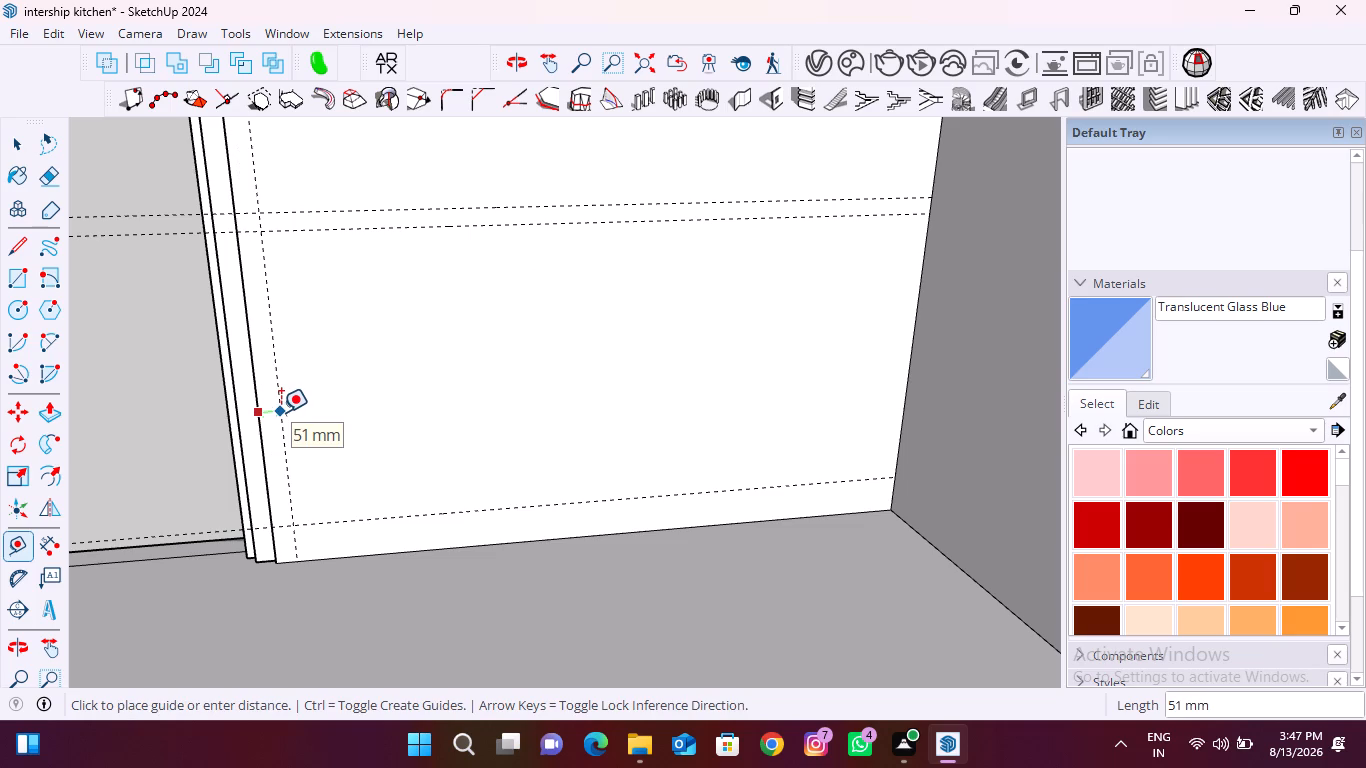
{"action": "type", "text": "30"}
{"action": "key", "text": "Return"}
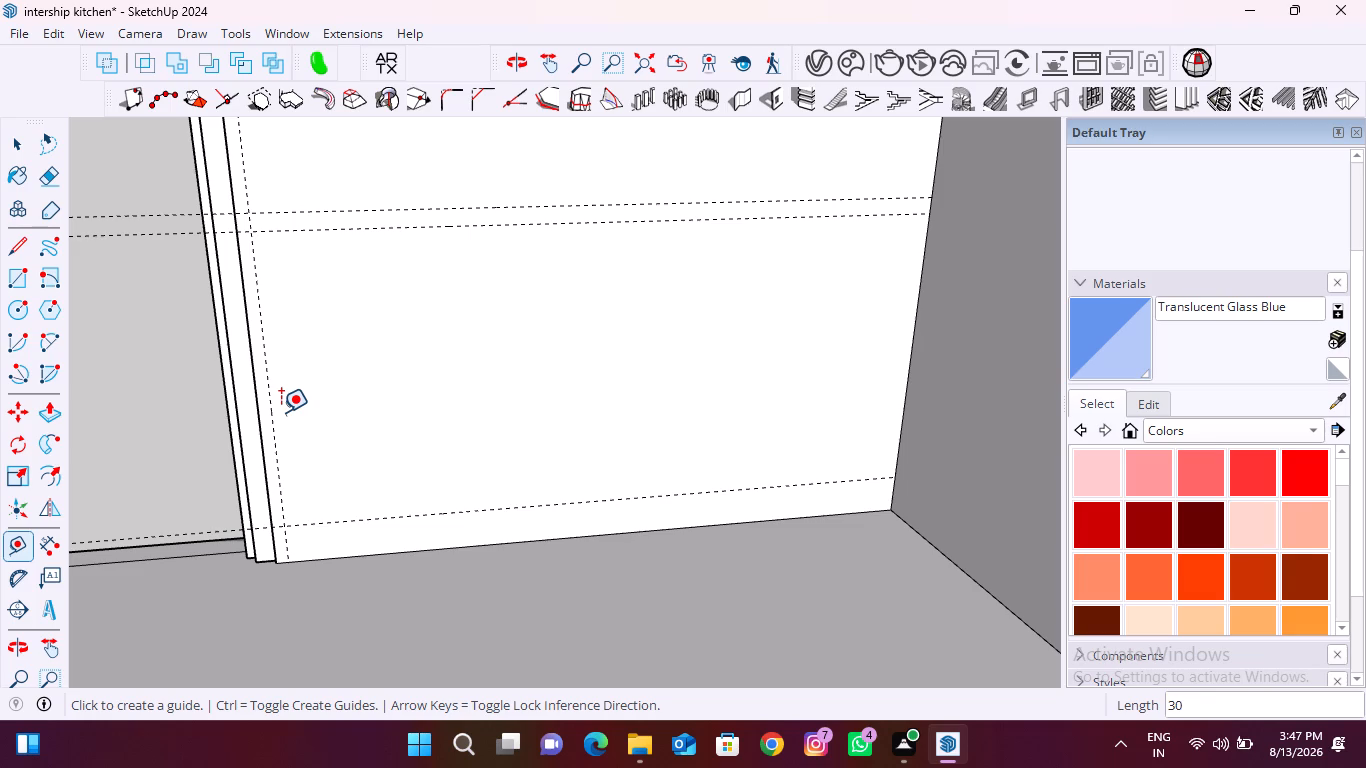
{"action": "left_click", "coordinate": [272, 406]}
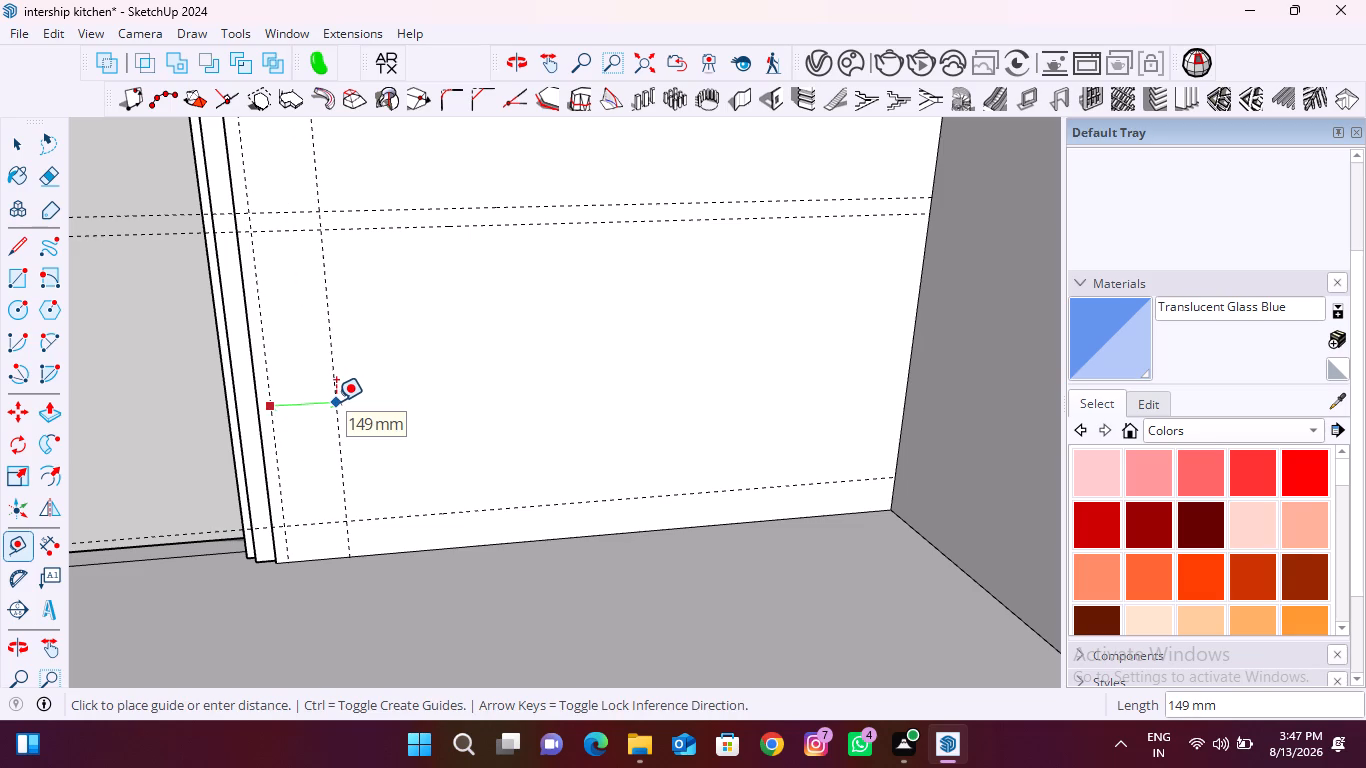
{"action": "type", "text": "450"}
{"action": "key", "text": "Return"}
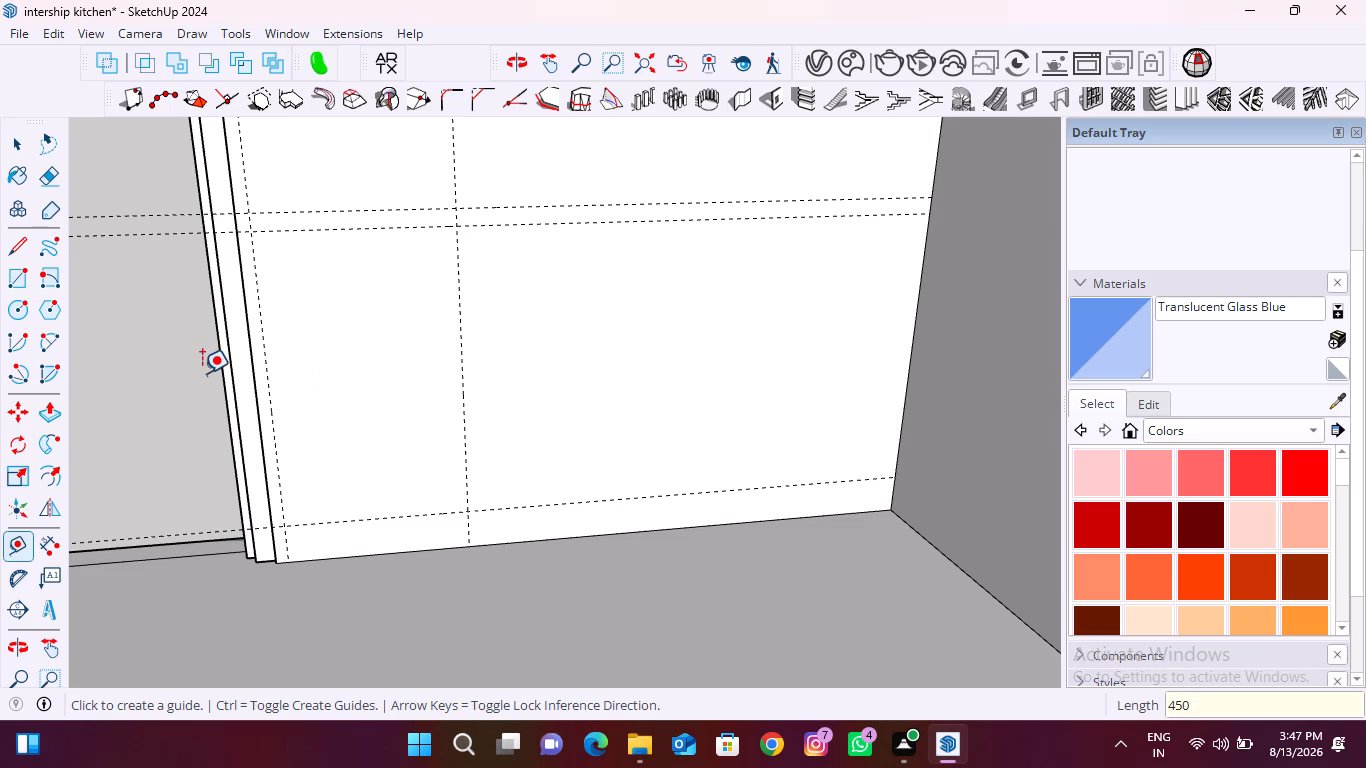
Add a vertical guide 530 mm beyond the last one towards the wall corner, and another 50 mm past that.
{"action": "left_click", "coordinate": [457, 329]}
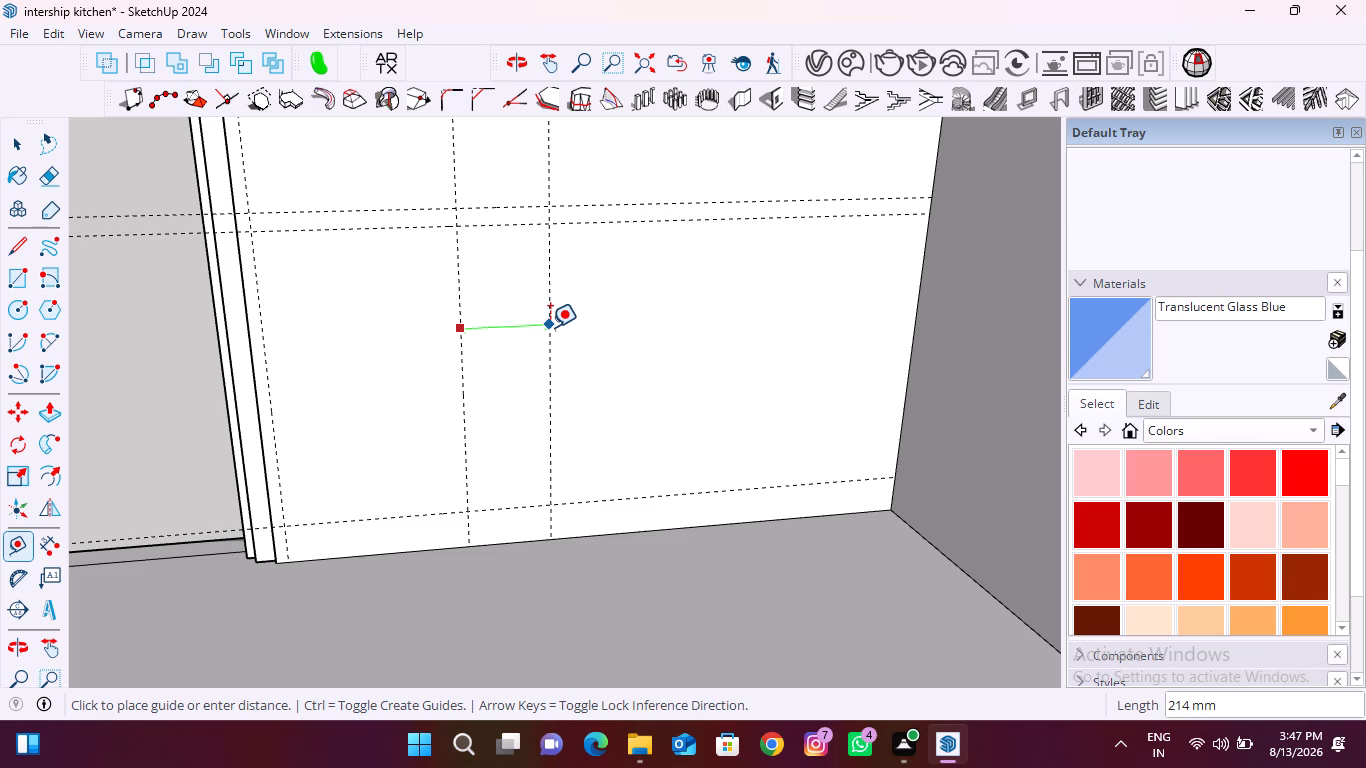
{"action": "type", "text": "530"}
{"action": "key", "text": "Return"}
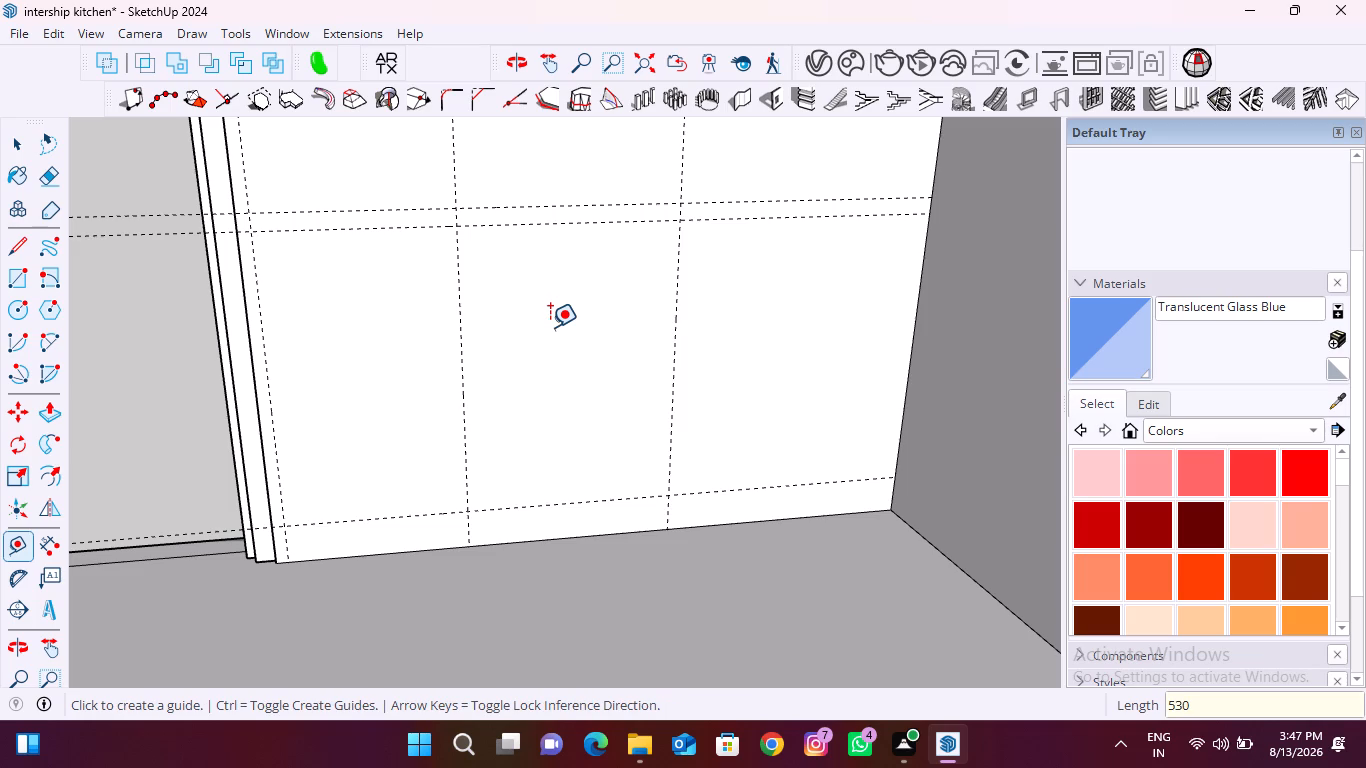
{"action": "left_click", "coordinate": [674, 343]}
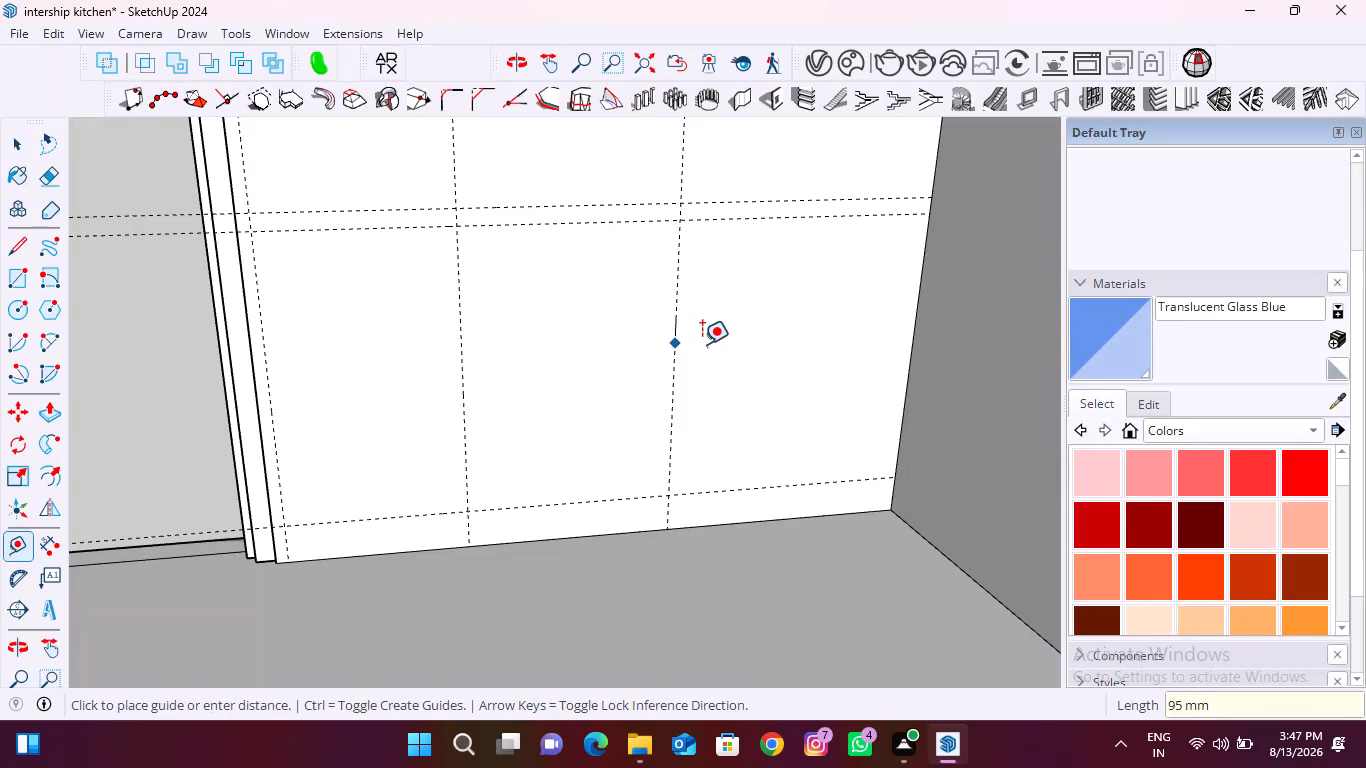
{"action": "type", "text": "50"}
{"action": "key", "text": "Return"}
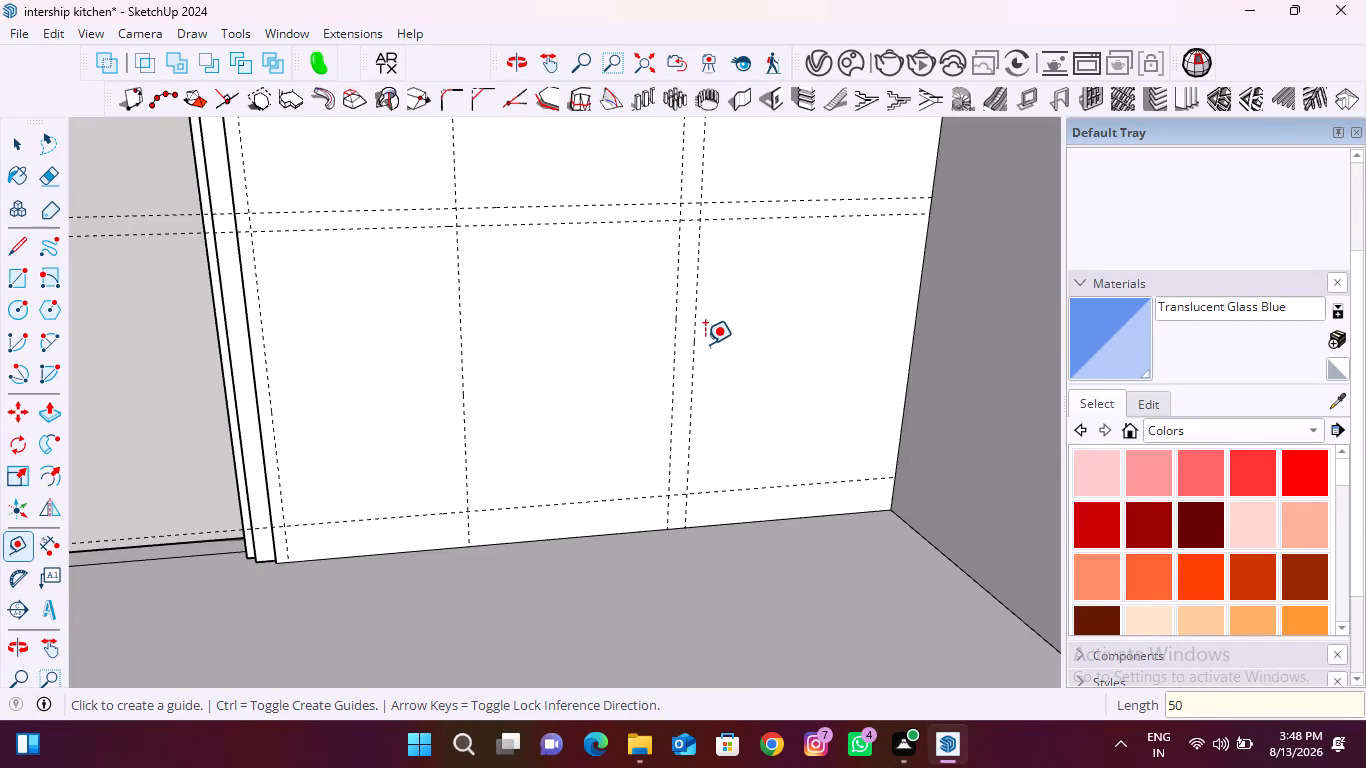
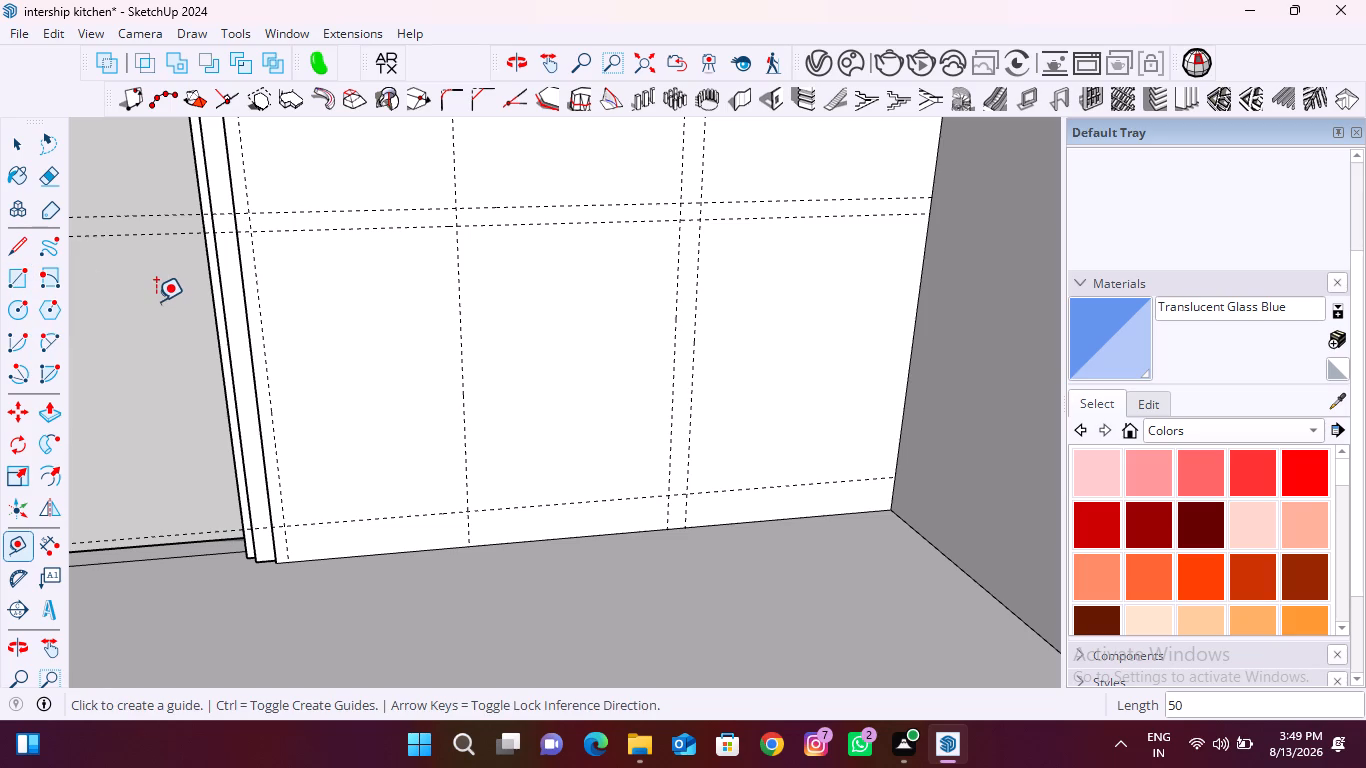
Draw a 1630 × 100 mm rectangle along the base of the white wall and make it a group.
{"action": "left_click", "coordinate": [14, 279]}
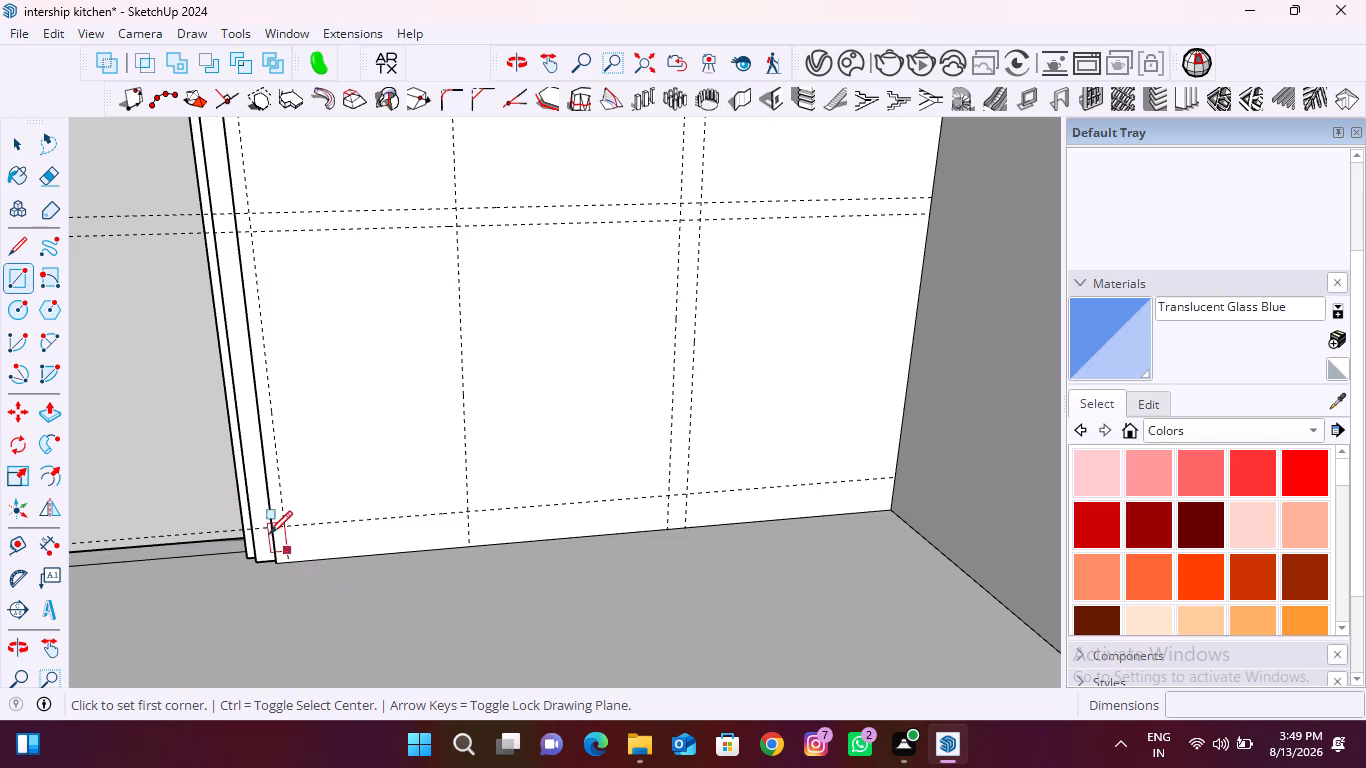
{"action": "left_click", "coordinate": [283, 526]}
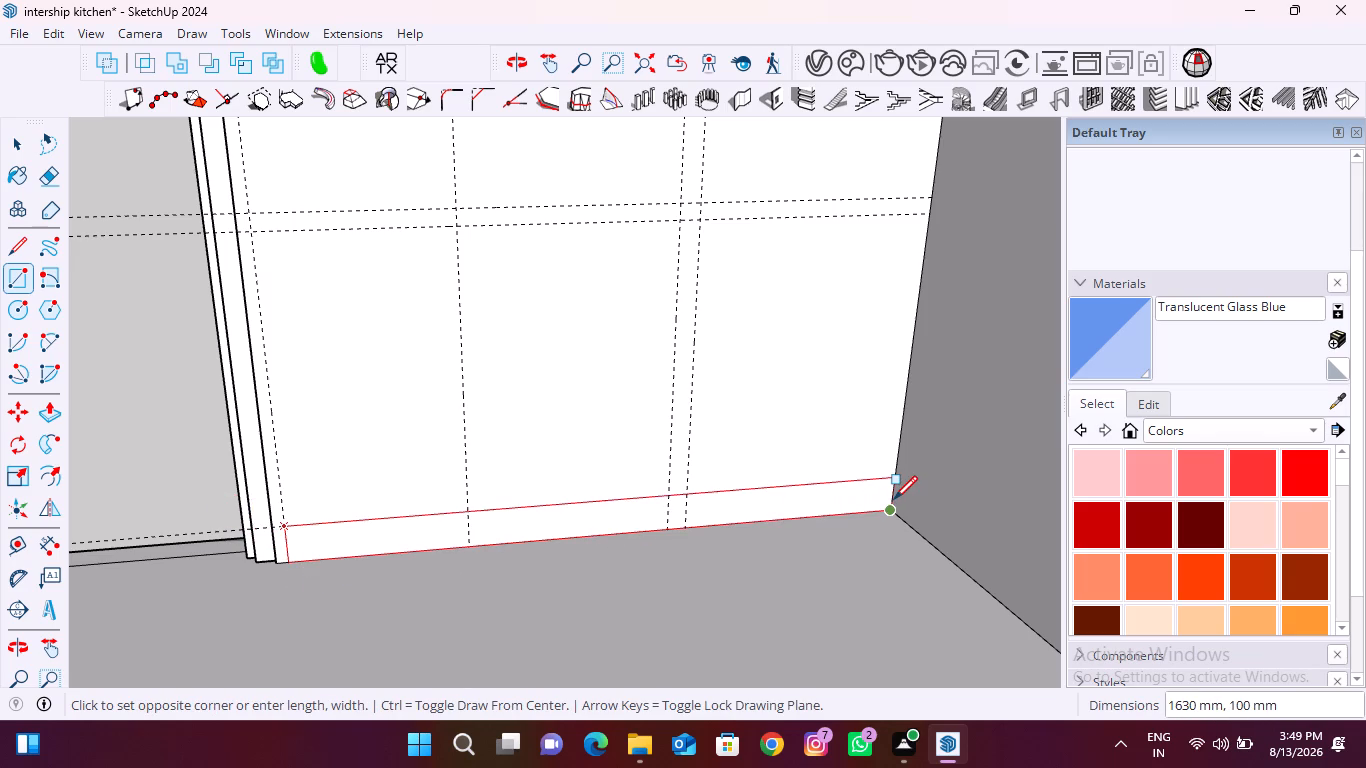
{"action": "left_click", "coordinate": [894, 499]}
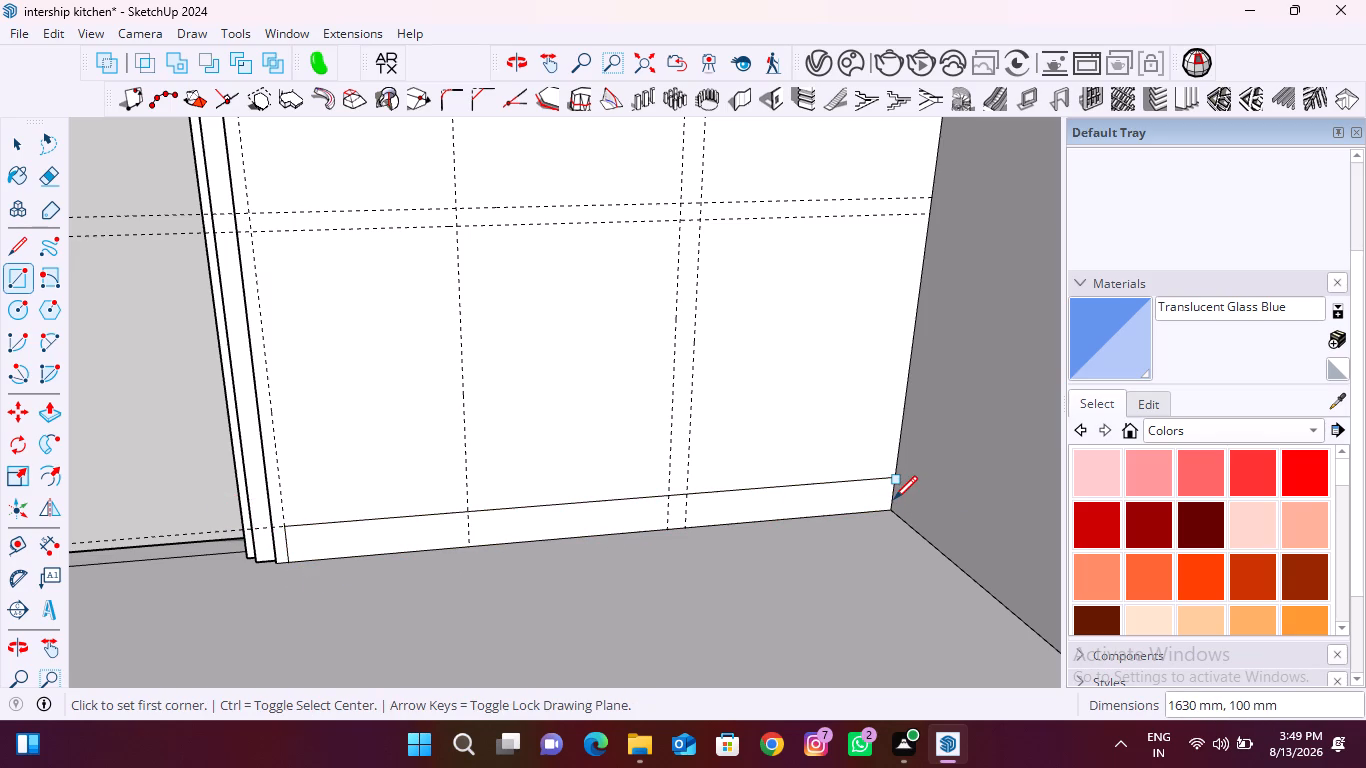
{"action": "key", "text": "space"}
{"action": "double_click", "coordinate": [760, 509]}
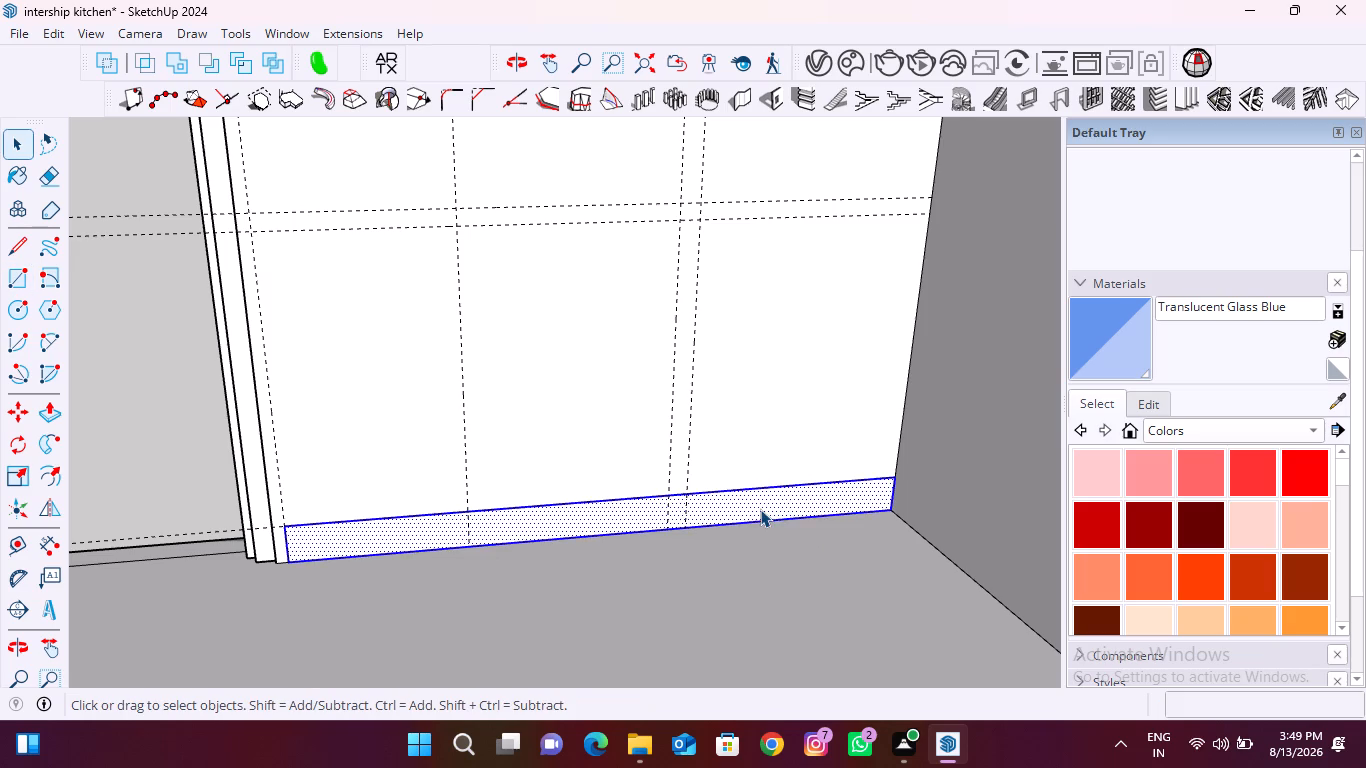
{"action": "right_click", "coordinate": [760, 509]}
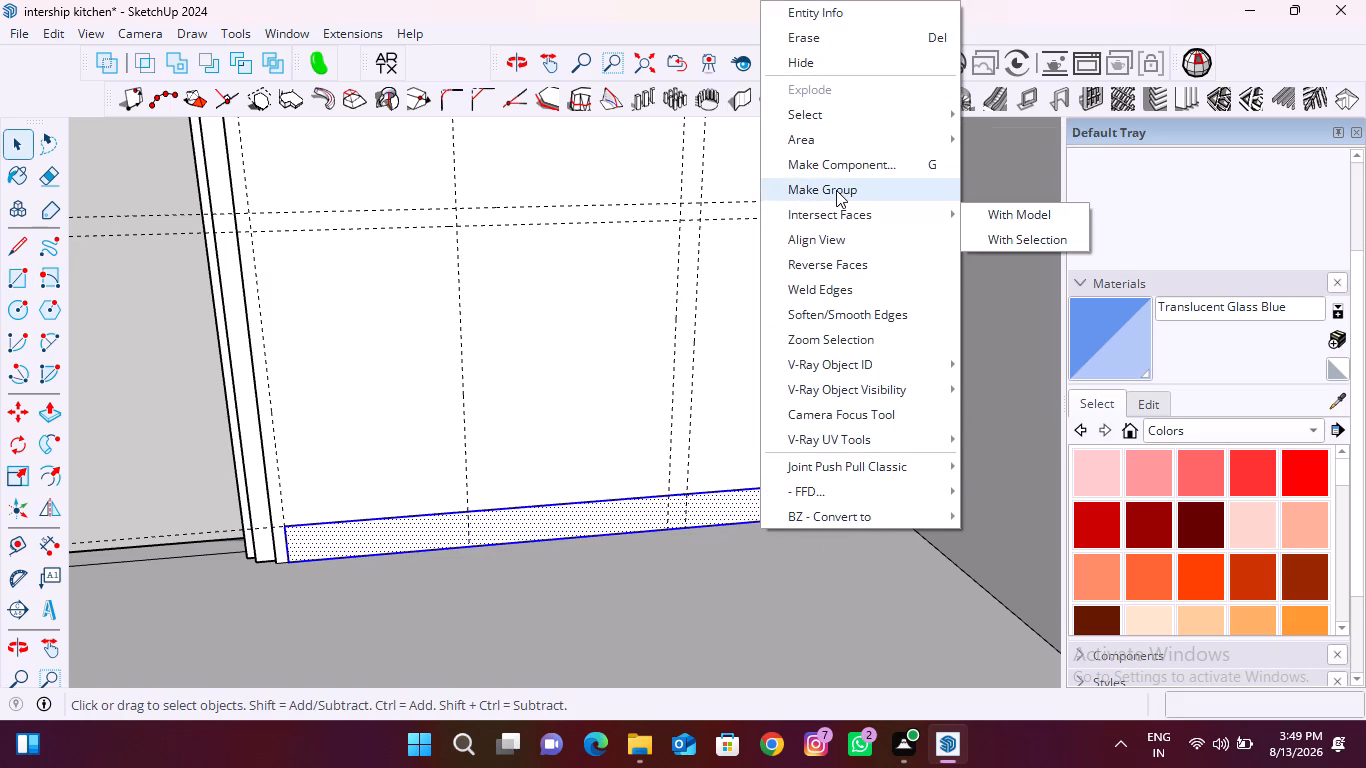
{"action": "left_click", "coordinate": [836, 190]}
Inside the new base group, extrude the strip's front face 600 mm and leave the group.
{"action": "key", "text": "p"}
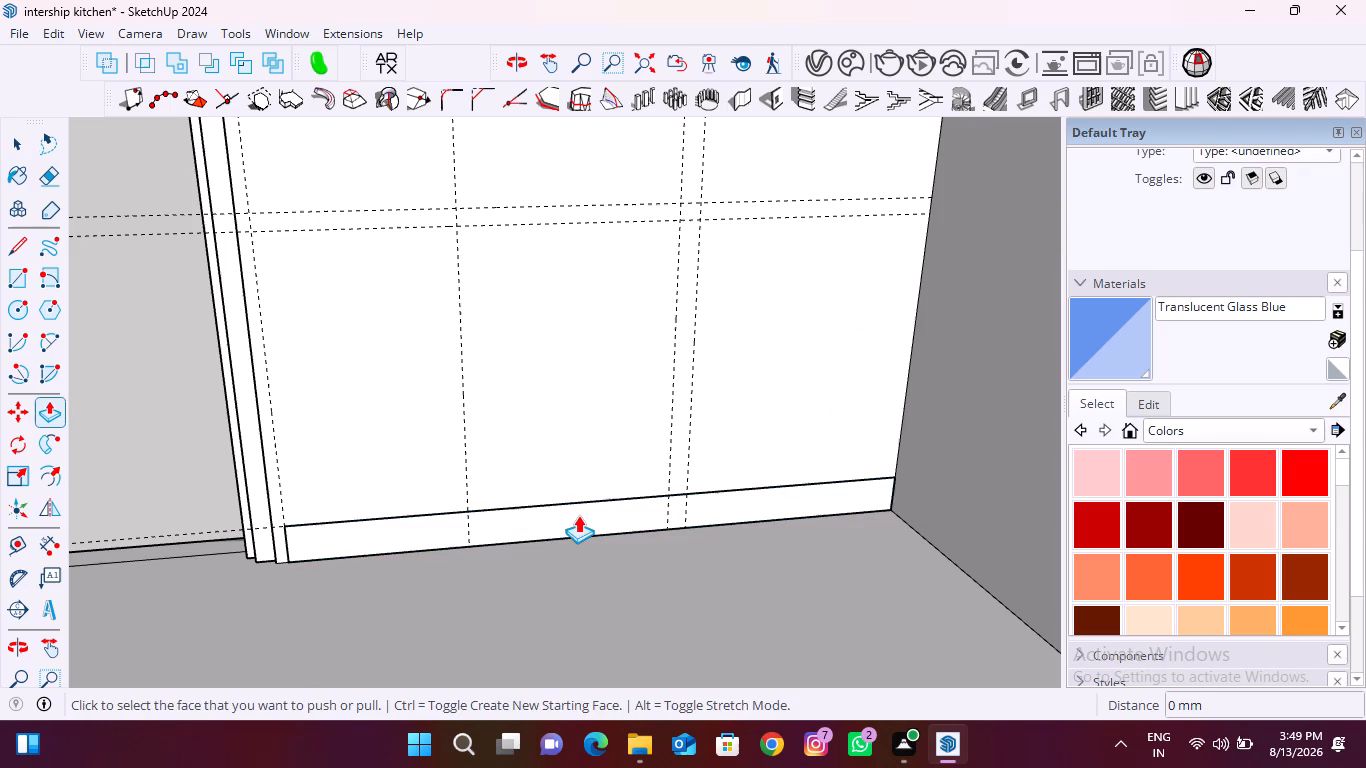
{"action": "left_click", "coordinate": [582, 510]}
{"action": "key", "text": "space"}
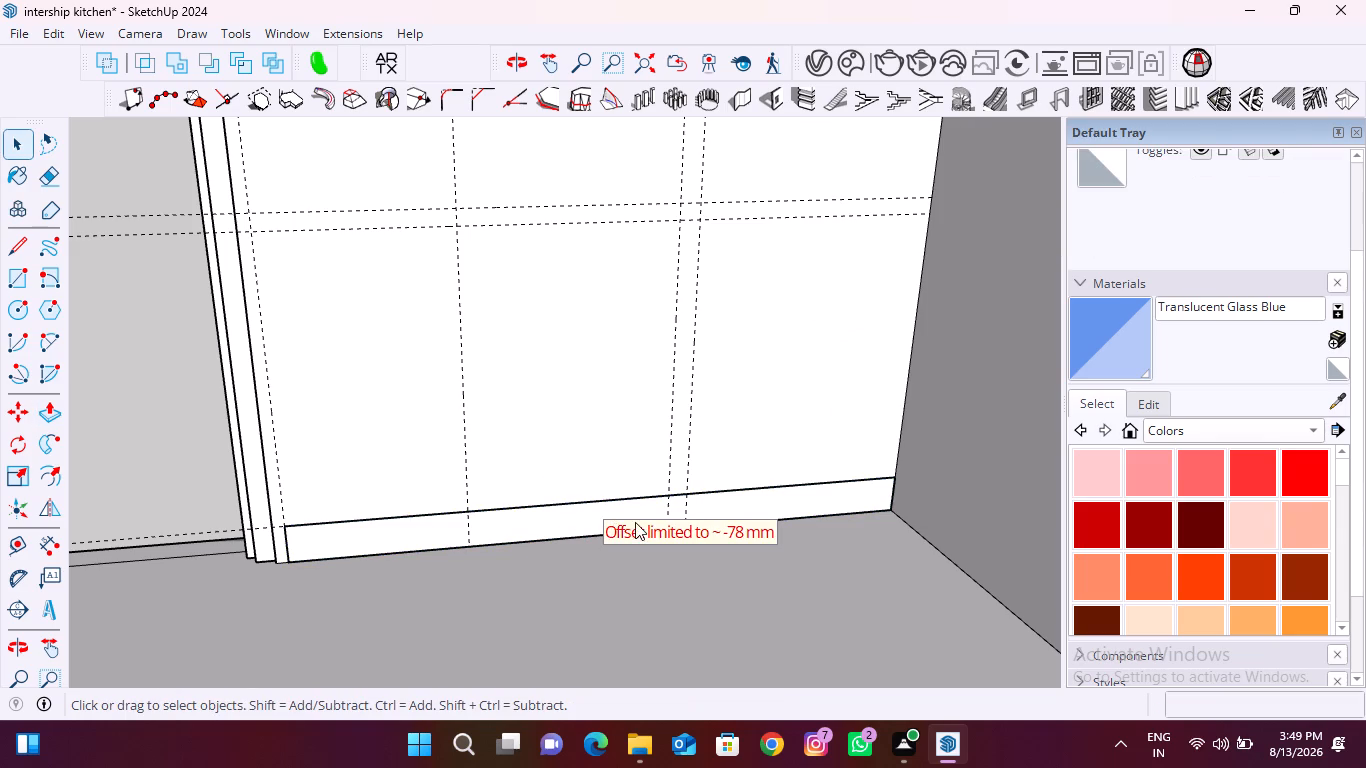
{"action": "double_click", "coordinate": [550, 525]}
{"action": "key", "text": "space"}
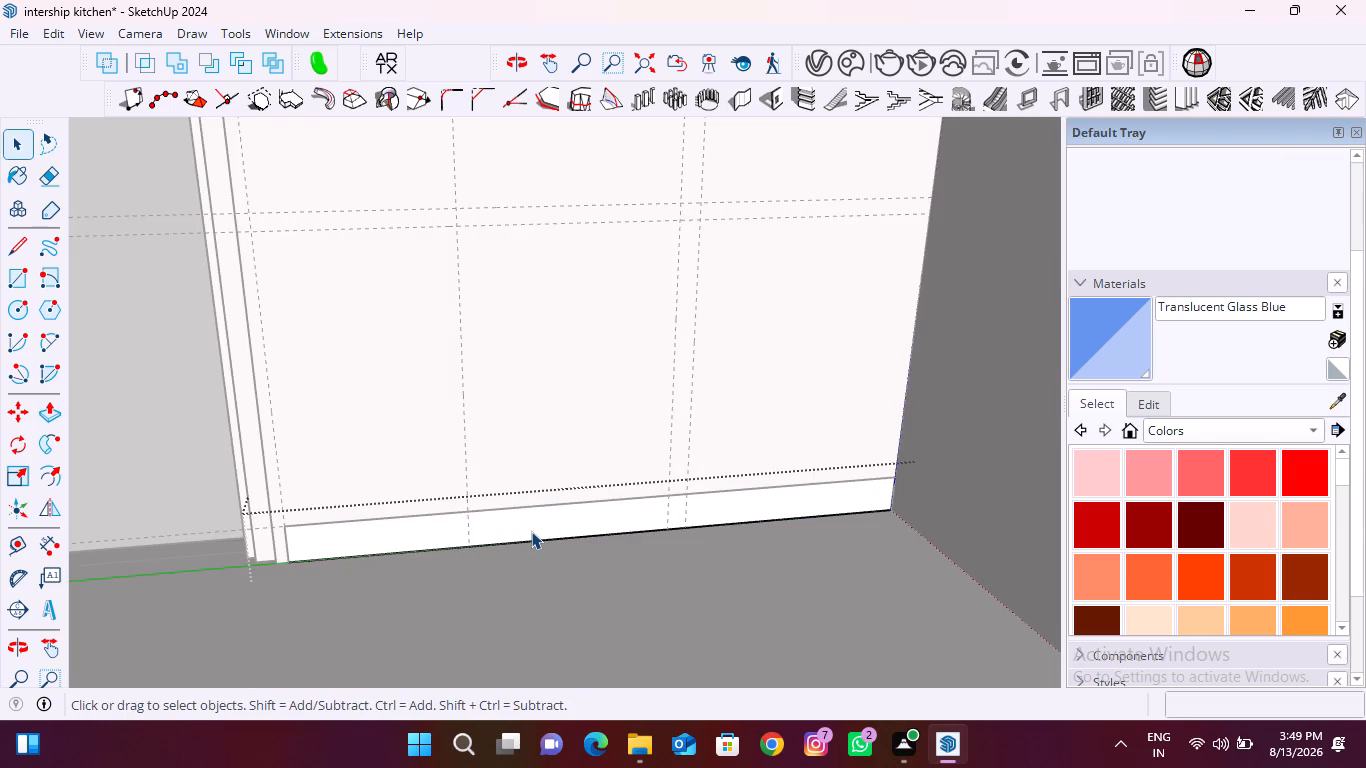
{"action": "key", "text": "p"}
{"action": "left_click", "coordinate": [592, 520]}
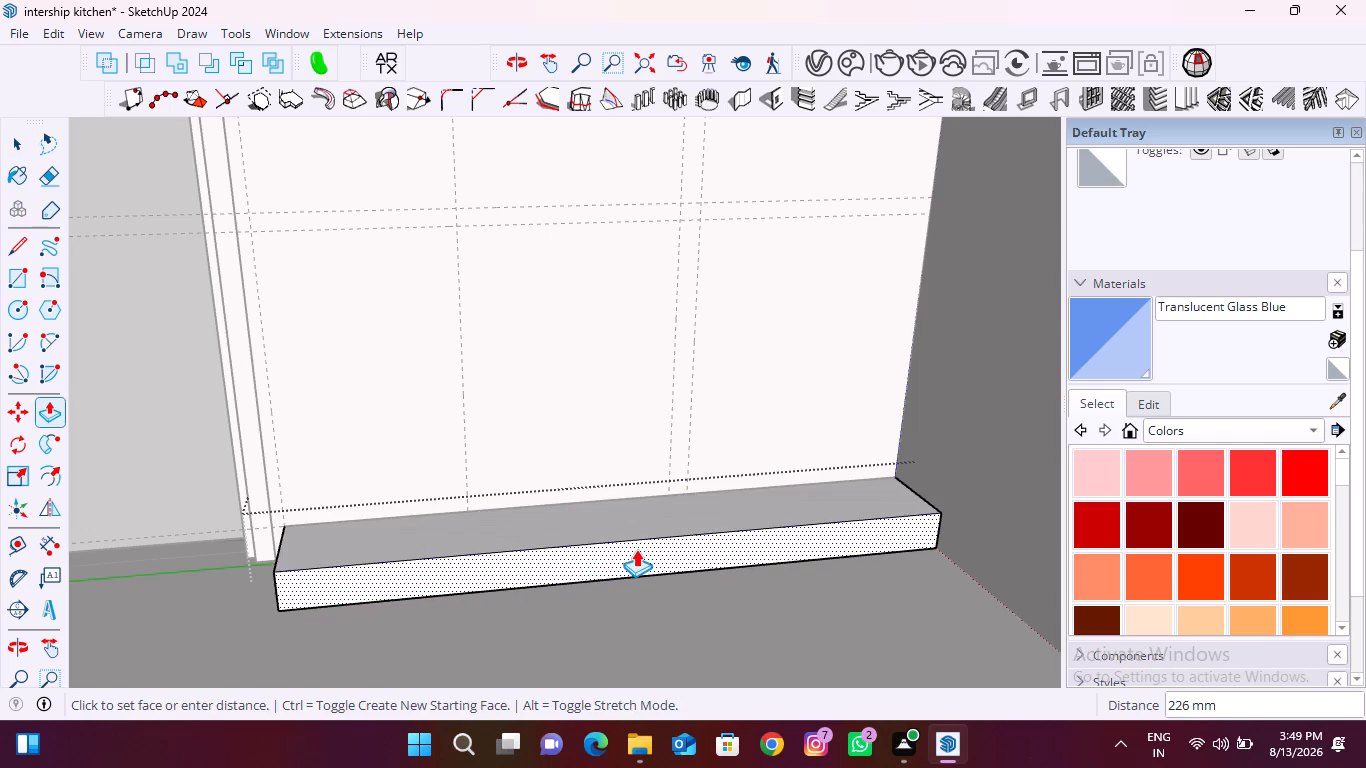
{"action": "type", "text": "600"}
{"action": "key", "text": "Return"}
{"action": "key", "text": "space"}
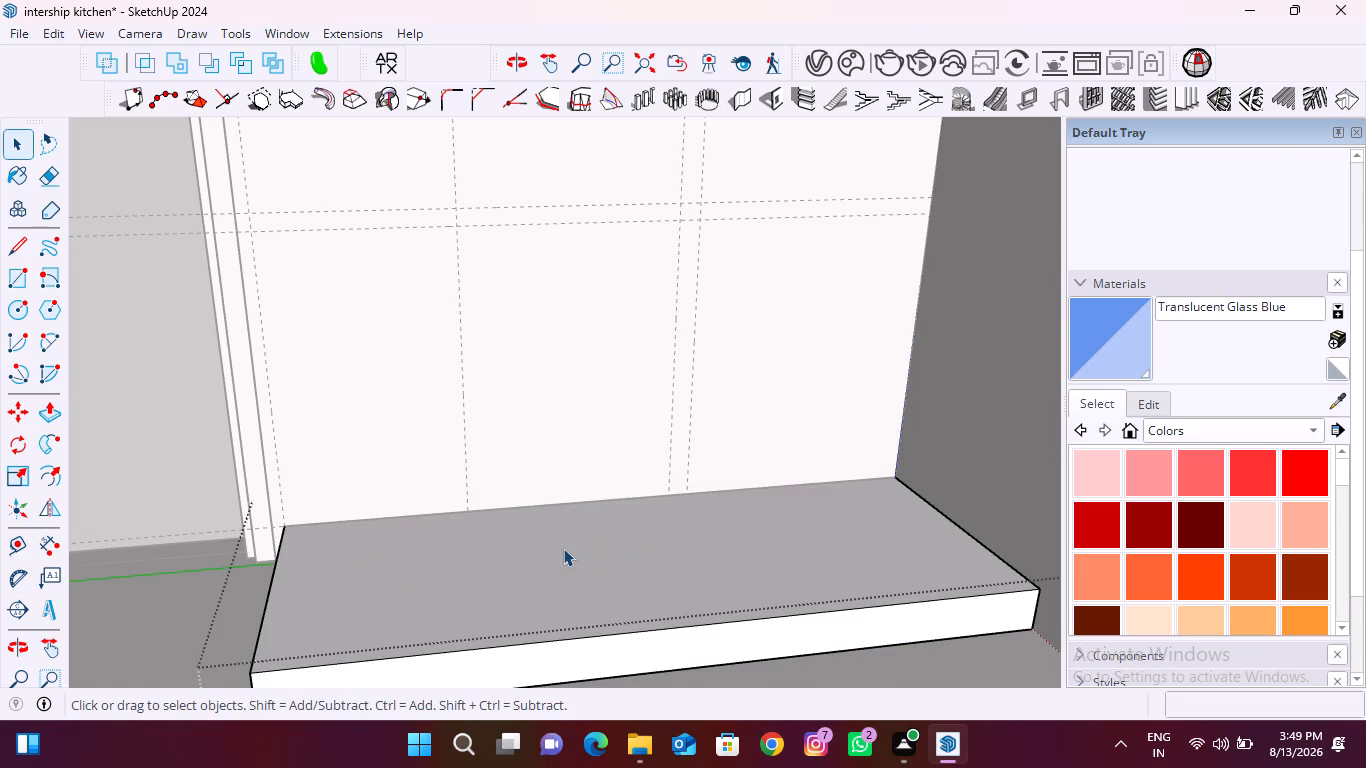
{"action": "key", "text": "r"}
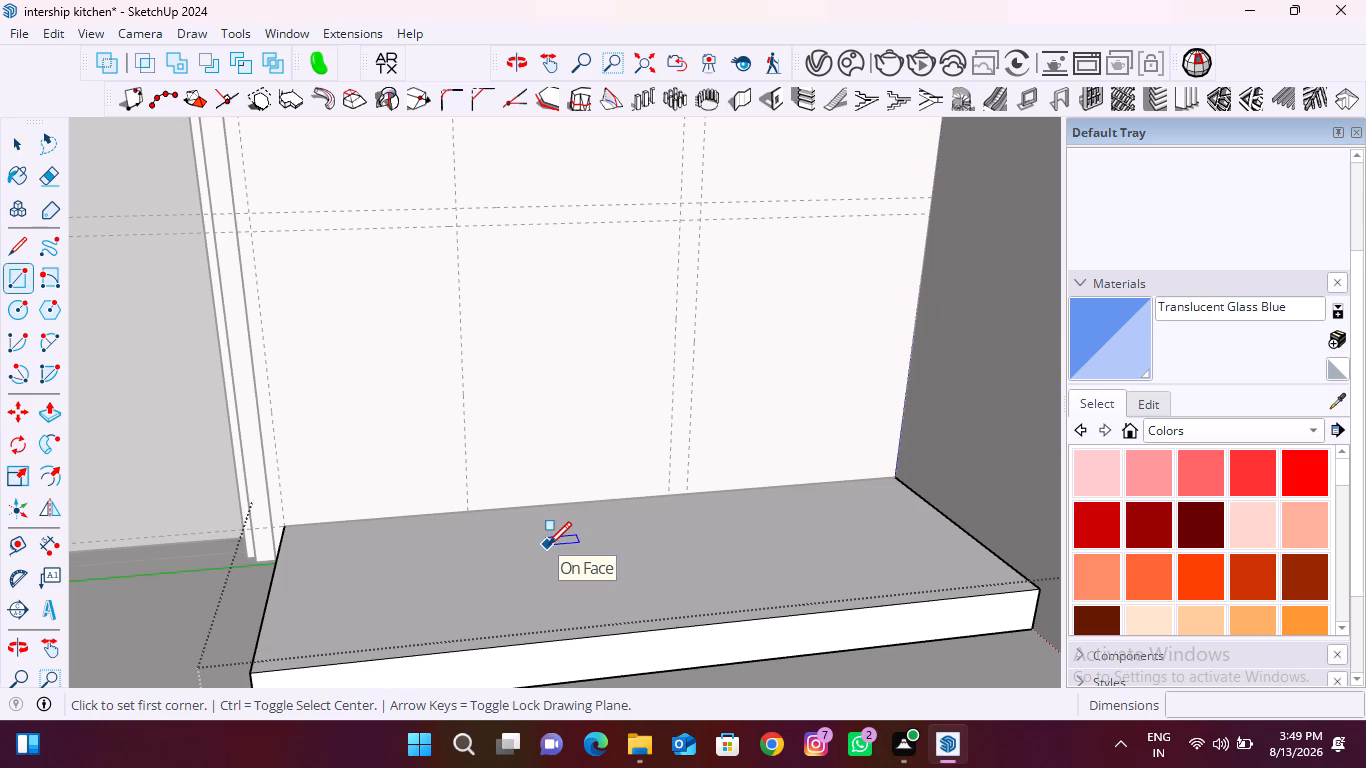
{"action": "key", "text": "Escape"}
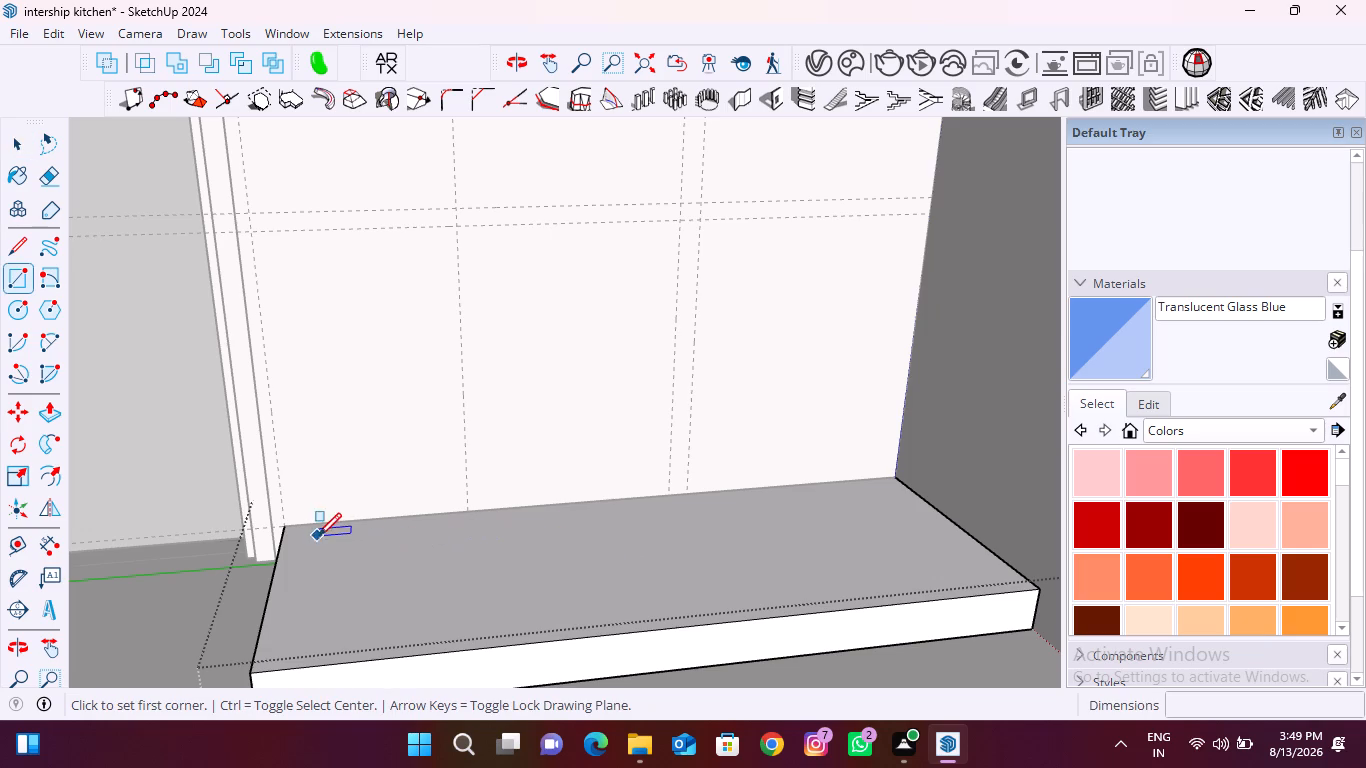
{"action": "key", "text": "space"}
{"action": "left_click", "coordinate": [135, 439]}
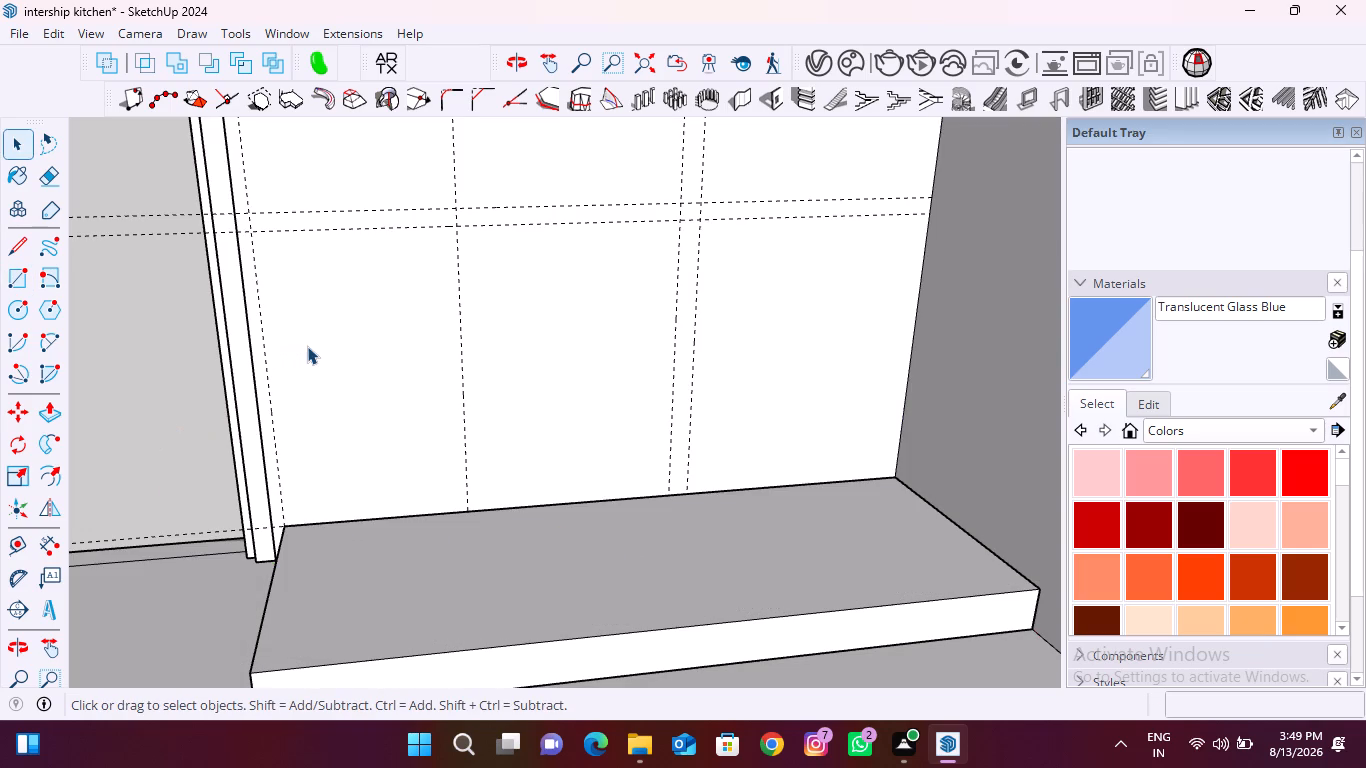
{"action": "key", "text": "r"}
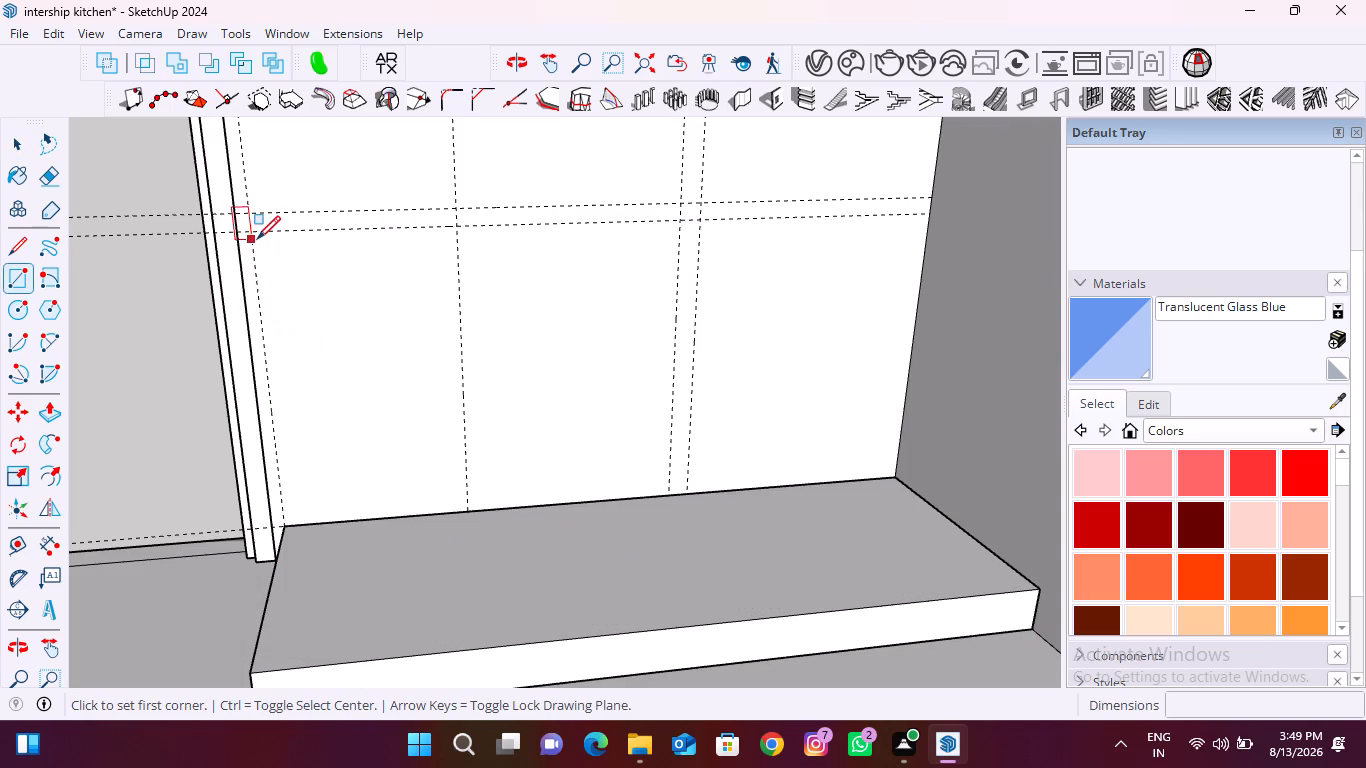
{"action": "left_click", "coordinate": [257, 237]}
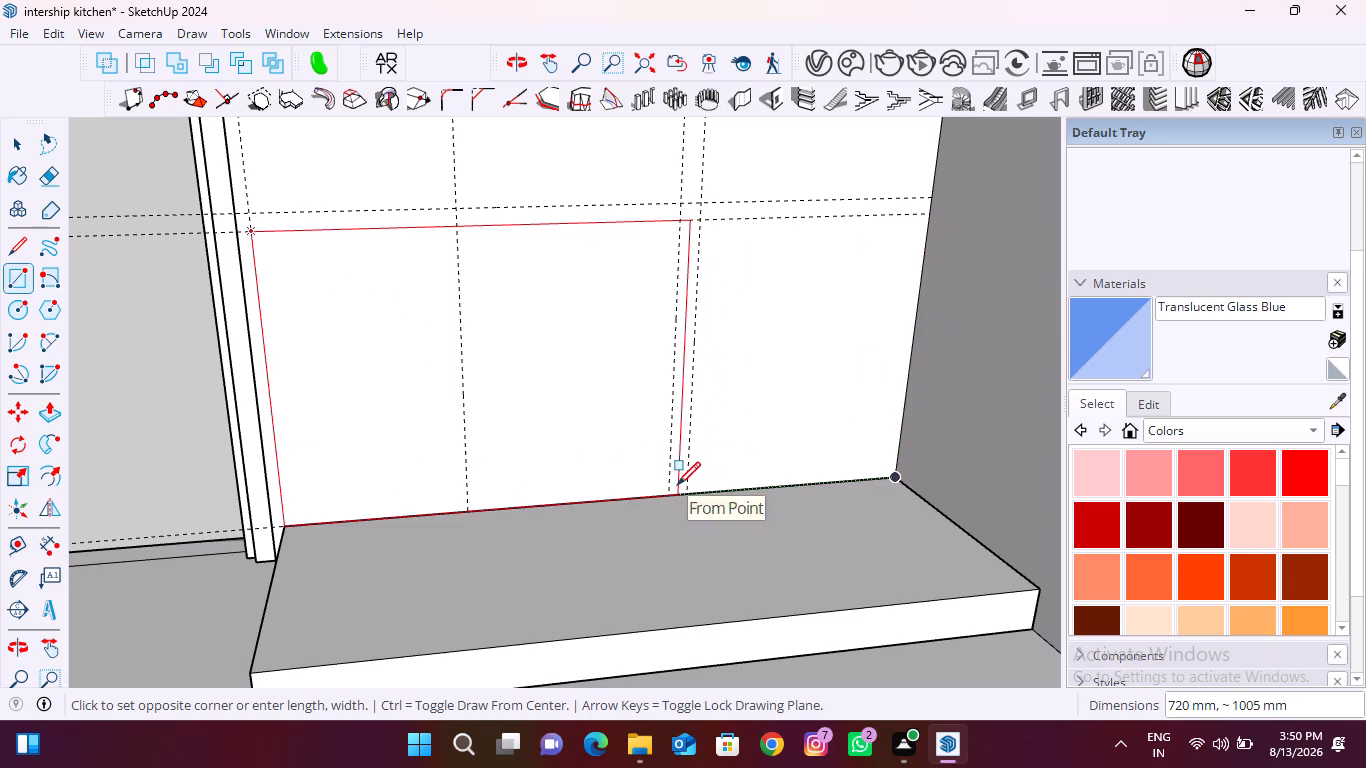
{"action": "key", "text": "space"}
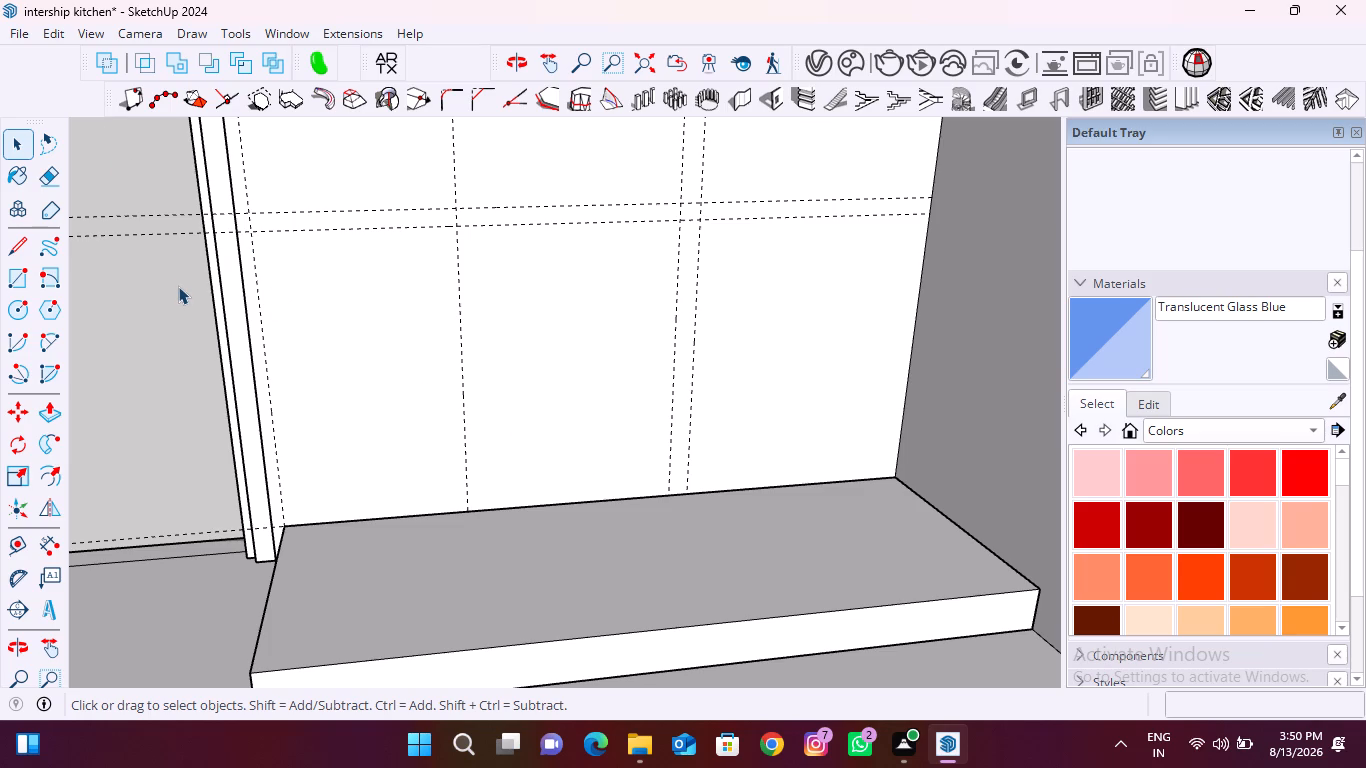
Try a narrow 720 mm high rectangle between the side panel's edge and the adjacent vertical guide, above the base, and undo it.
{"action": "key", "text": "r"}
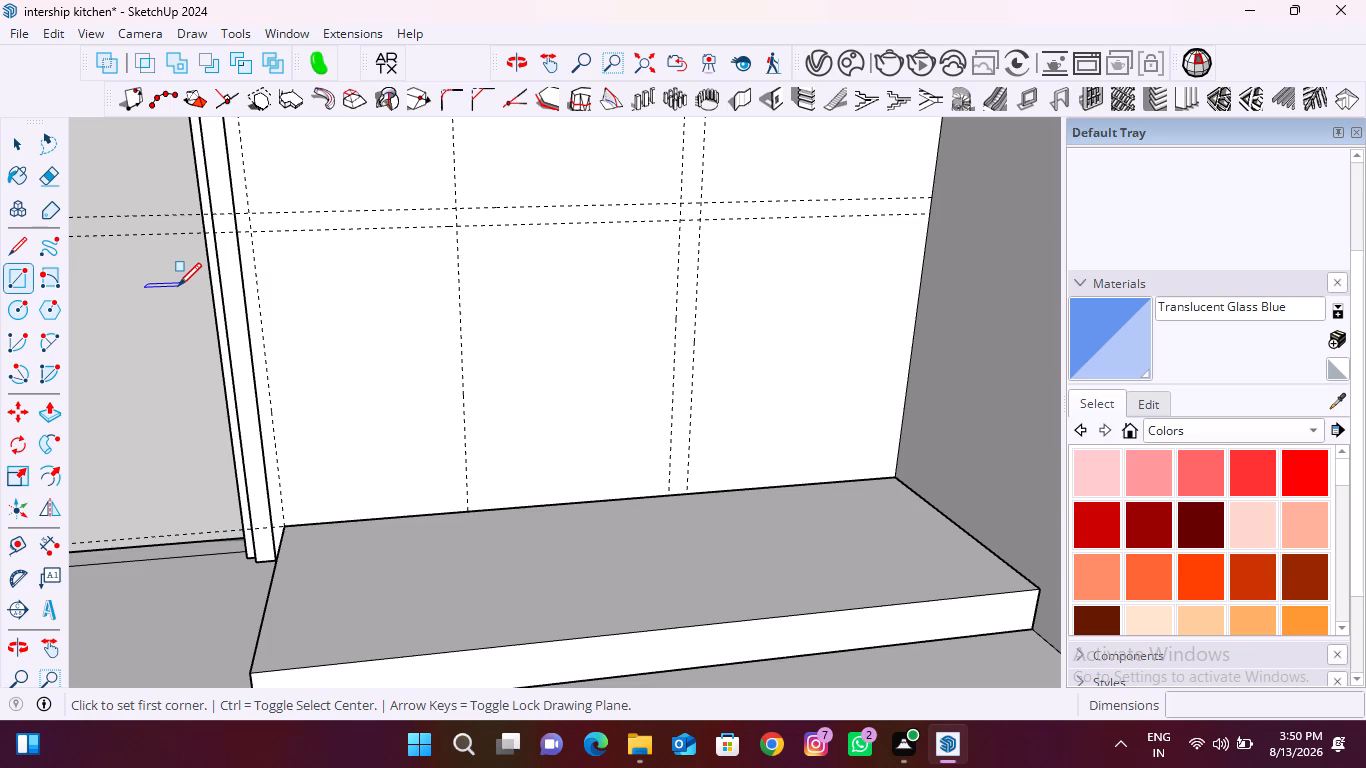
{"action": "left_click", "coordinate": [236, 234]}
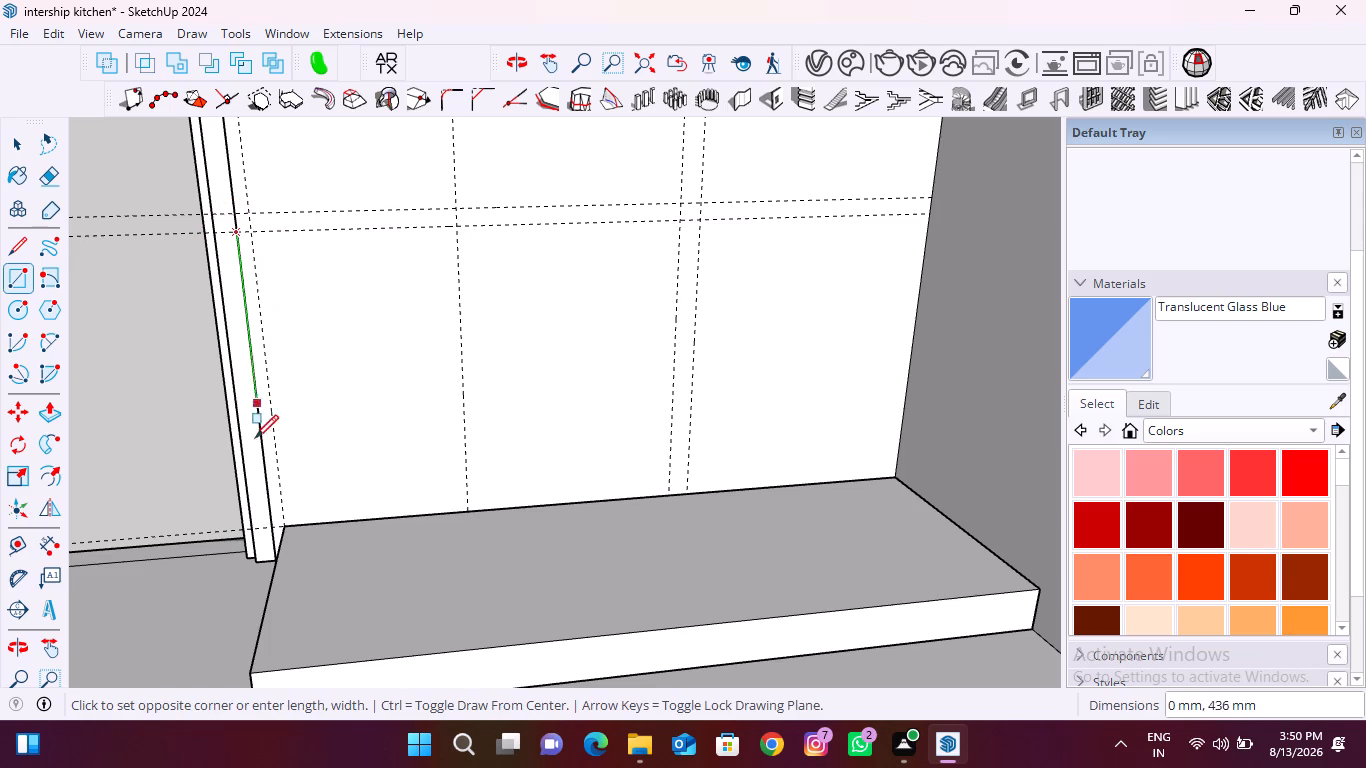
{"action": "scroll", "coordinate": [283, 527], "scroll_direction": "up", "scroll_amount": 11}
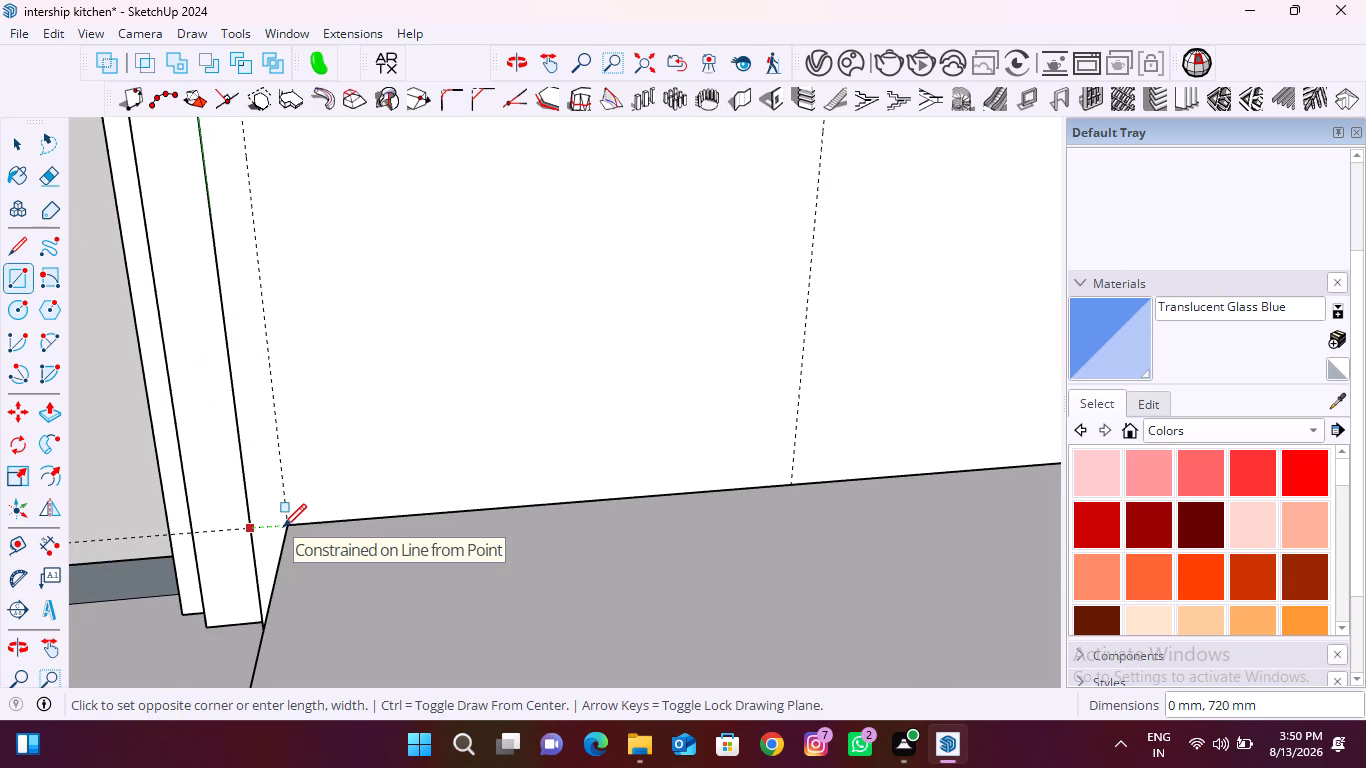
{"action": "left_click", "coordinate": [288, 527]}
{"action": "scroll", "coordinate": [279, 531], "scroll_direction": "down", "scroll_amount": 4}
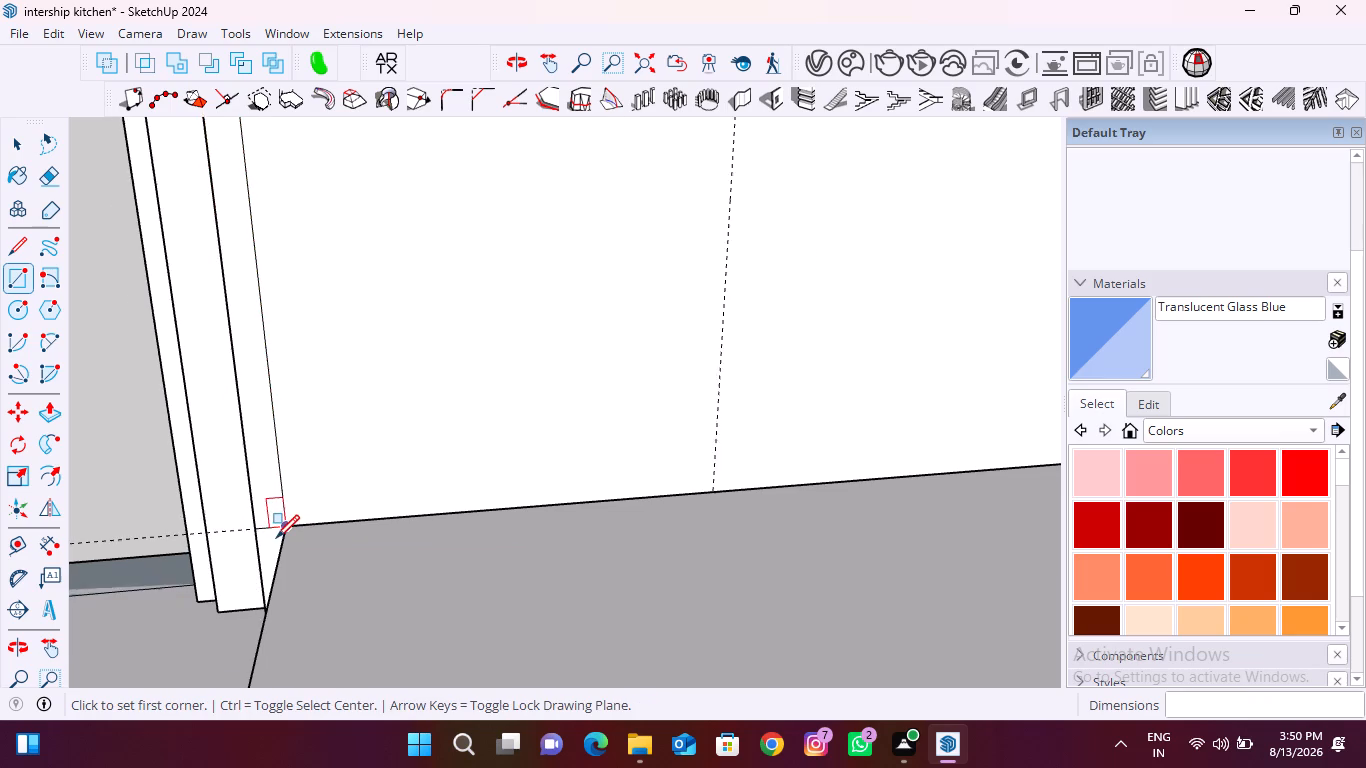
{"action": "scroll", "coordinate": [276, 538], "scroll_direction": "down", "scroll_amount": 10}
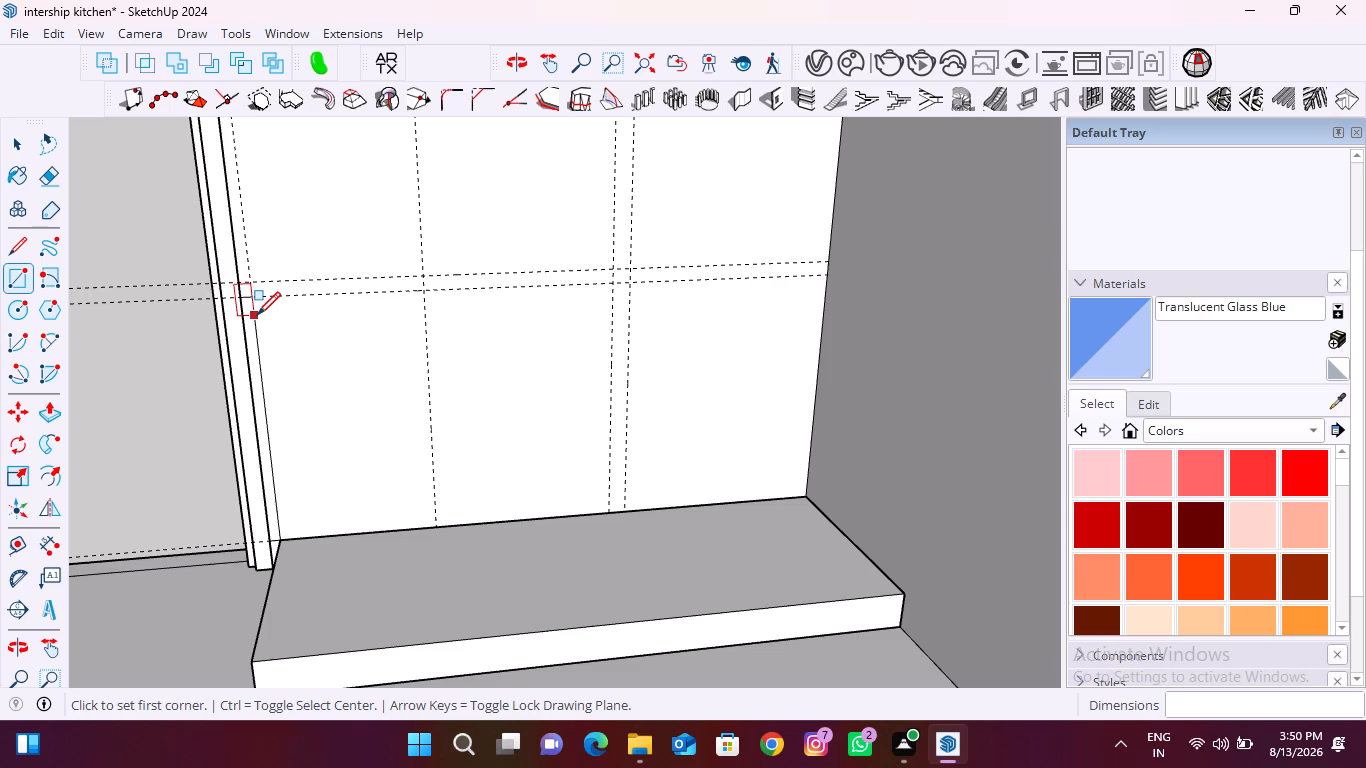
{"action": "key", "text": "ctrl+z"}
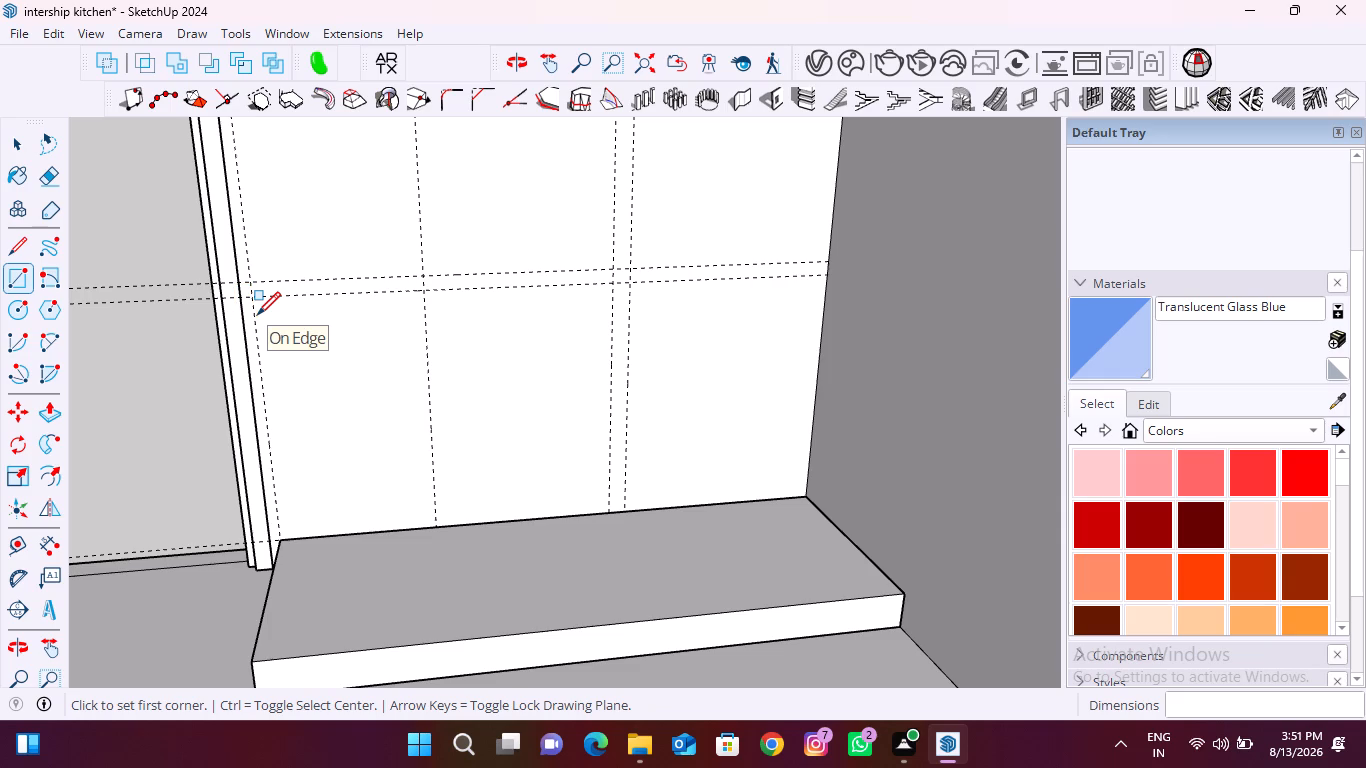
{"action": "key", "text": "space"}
Add vertical guides 9 mm to either side of the single vertical guide between the side panel and the paired guides.
{"action": "type", "text": "t"}
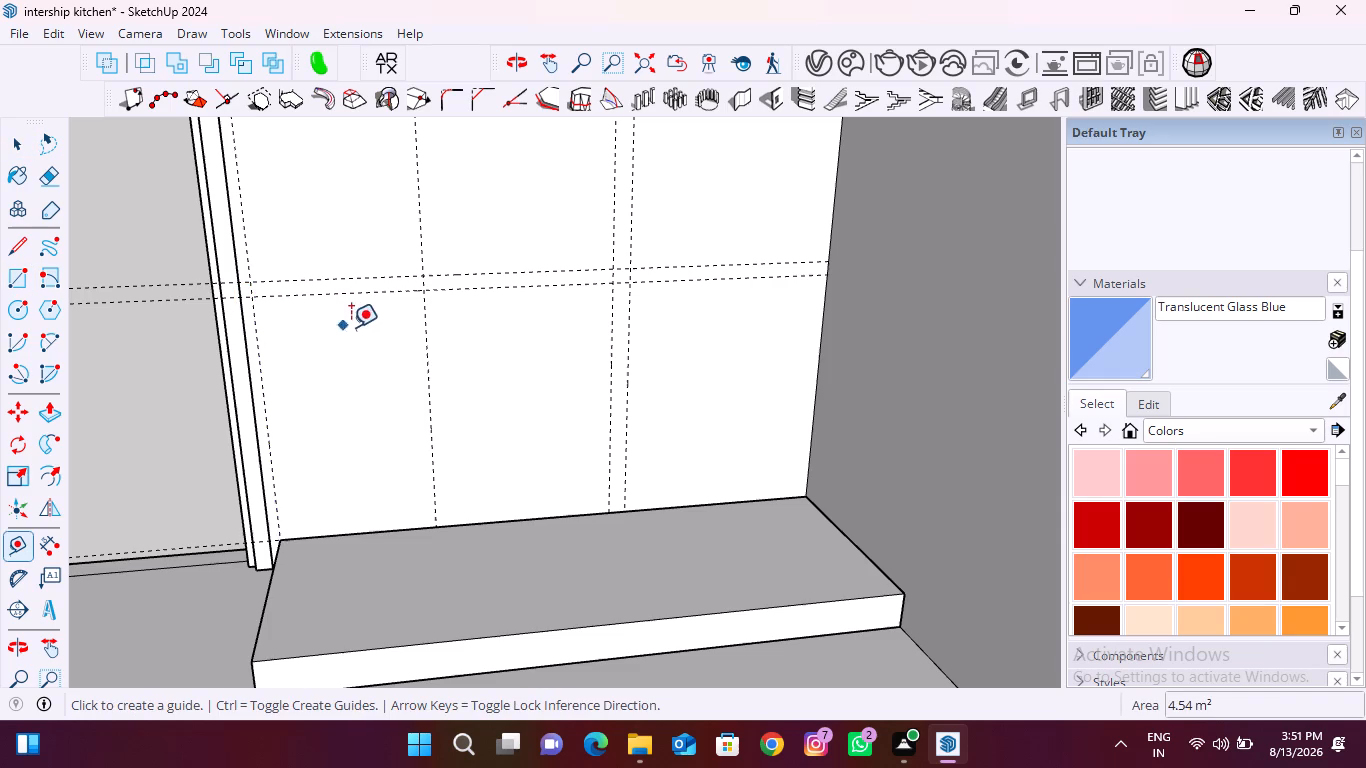
{"action": "scroll", "coordinate": [412, 327], "scroll_direction": "up", "scroll_amount": 7}
{"action": "left_click", "coordinate": [429, 325]}
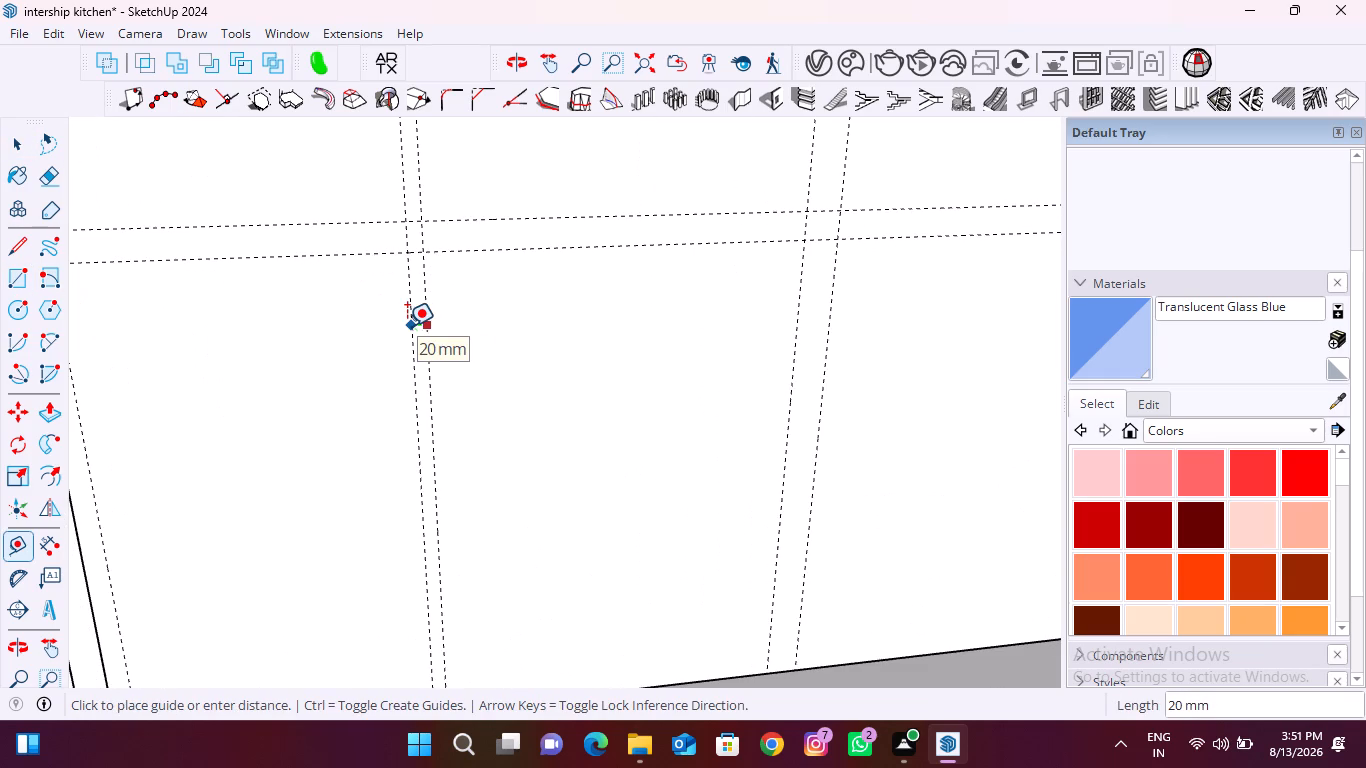
{"action": "key", "text": "9"}
{"action": "key", "text": "Return"}
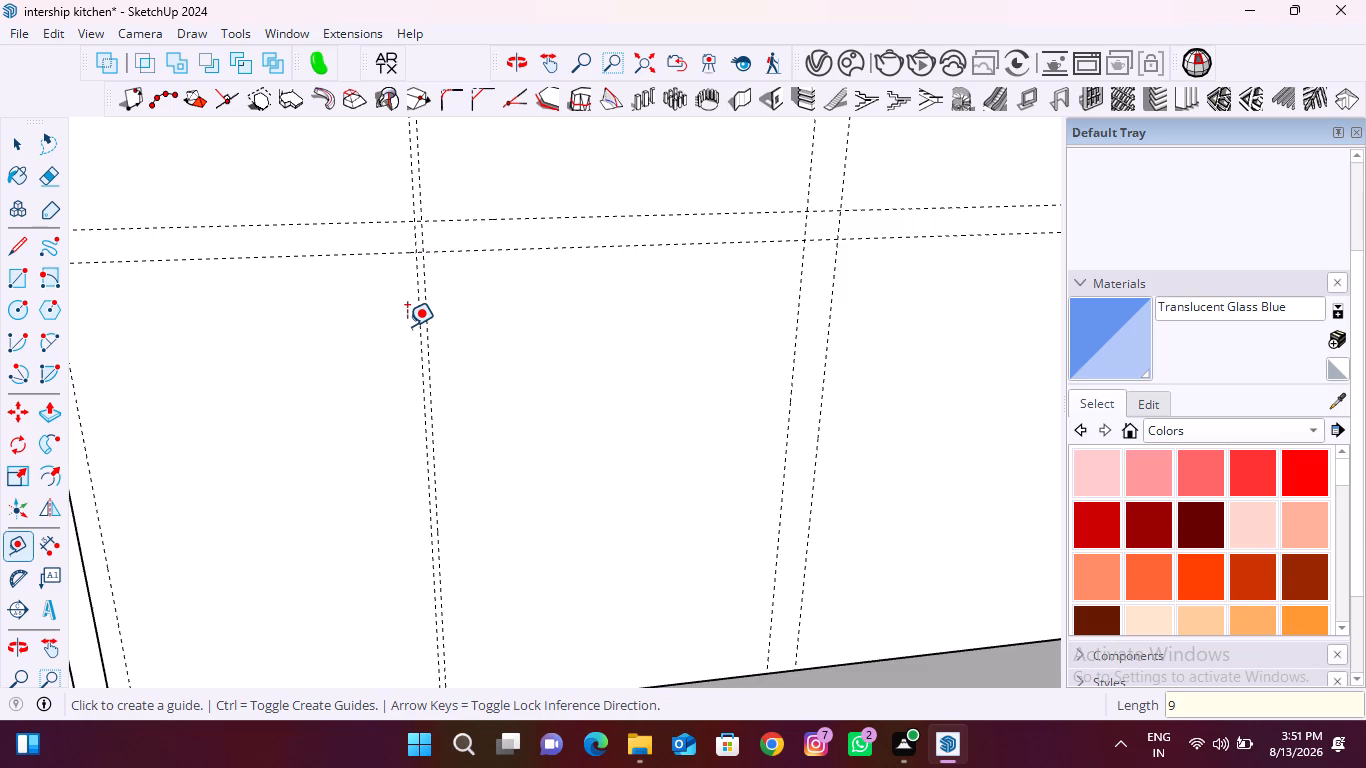
{"action": "scroll", "coordinate": [407, 326], "scroll_direction": "up", "scroll_amount": 5}
{"action": "left_click", "coordinate": [437, 323]}
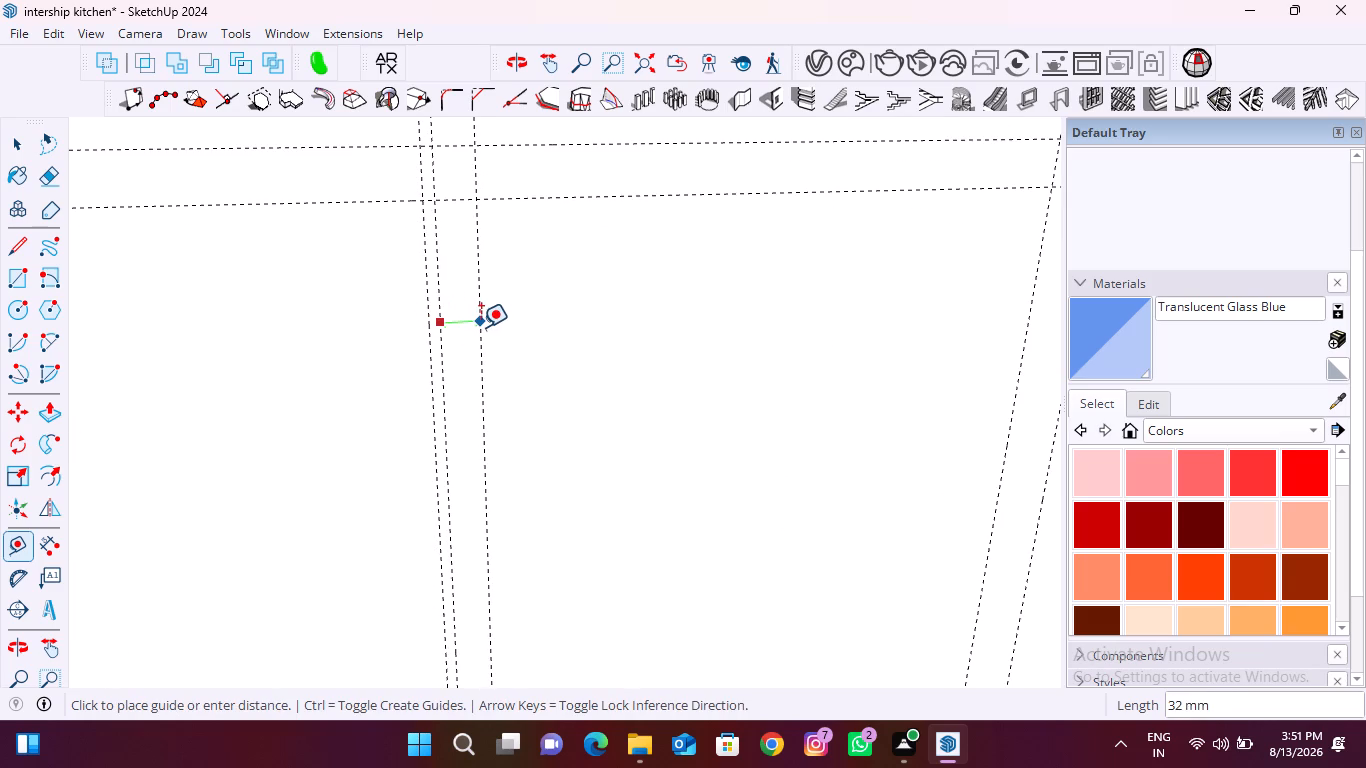
{"action": "key", "text": "9"}
{"action": "key", "text": "Return"}
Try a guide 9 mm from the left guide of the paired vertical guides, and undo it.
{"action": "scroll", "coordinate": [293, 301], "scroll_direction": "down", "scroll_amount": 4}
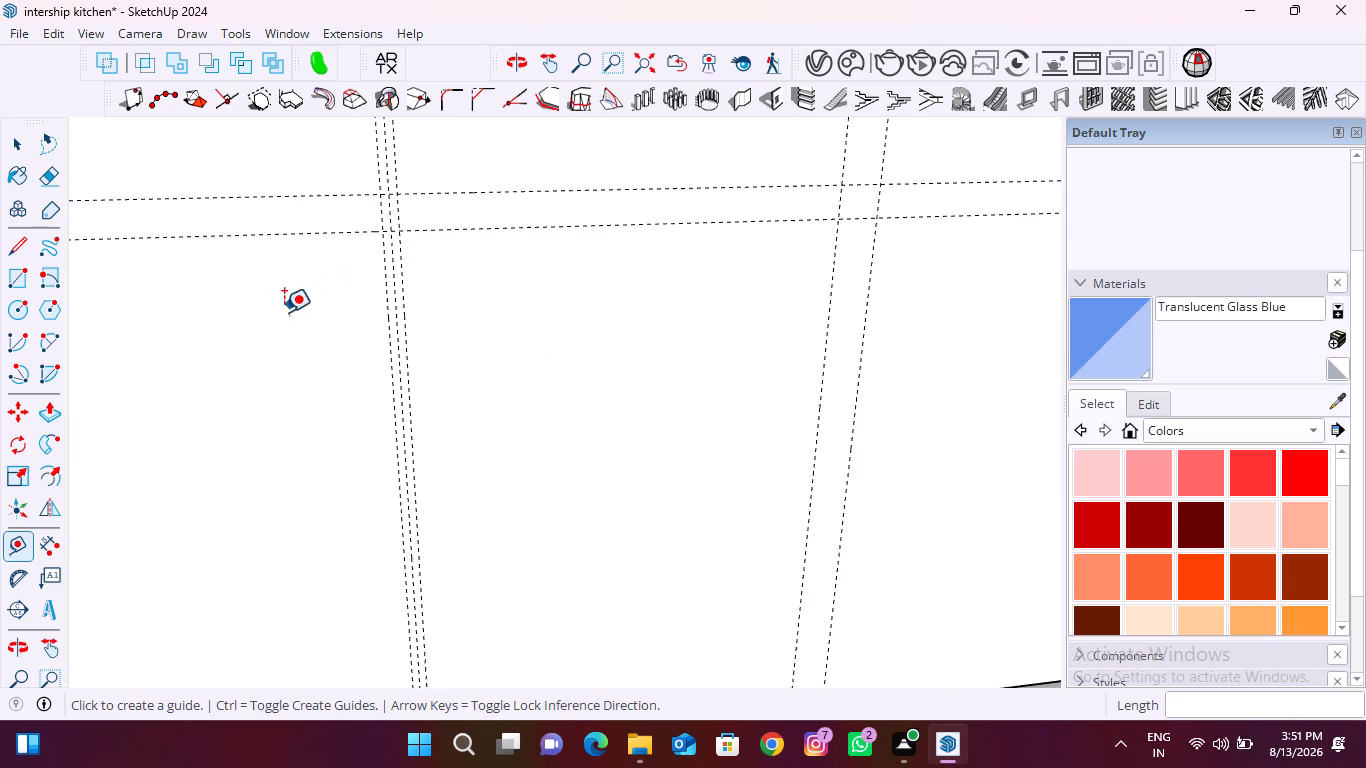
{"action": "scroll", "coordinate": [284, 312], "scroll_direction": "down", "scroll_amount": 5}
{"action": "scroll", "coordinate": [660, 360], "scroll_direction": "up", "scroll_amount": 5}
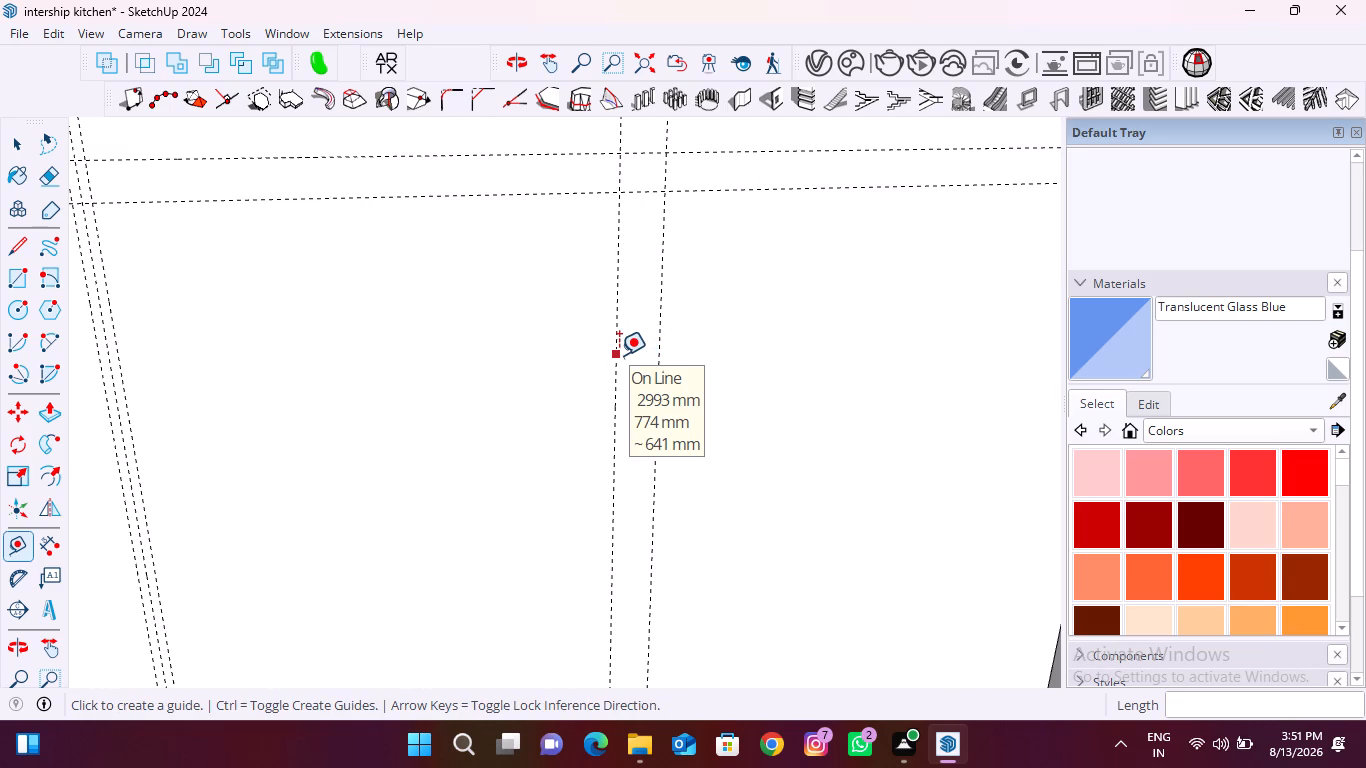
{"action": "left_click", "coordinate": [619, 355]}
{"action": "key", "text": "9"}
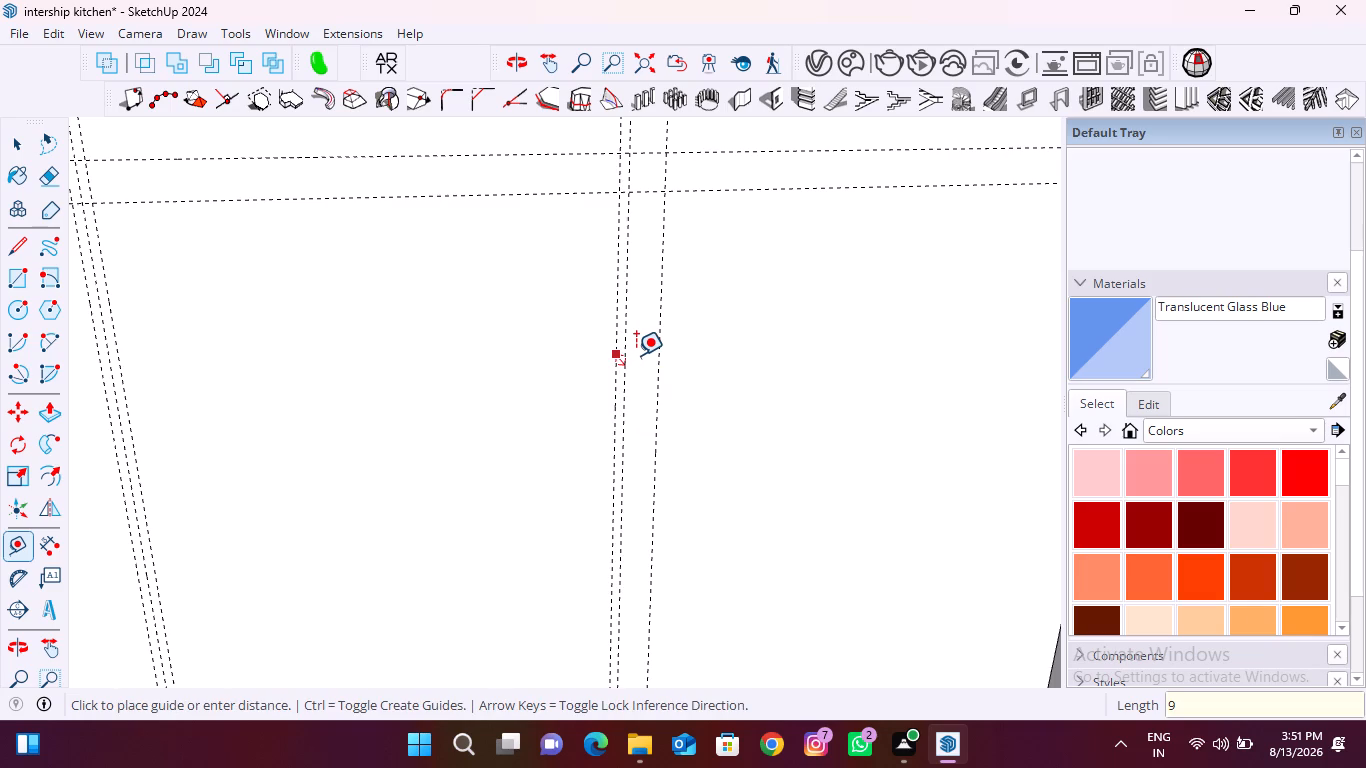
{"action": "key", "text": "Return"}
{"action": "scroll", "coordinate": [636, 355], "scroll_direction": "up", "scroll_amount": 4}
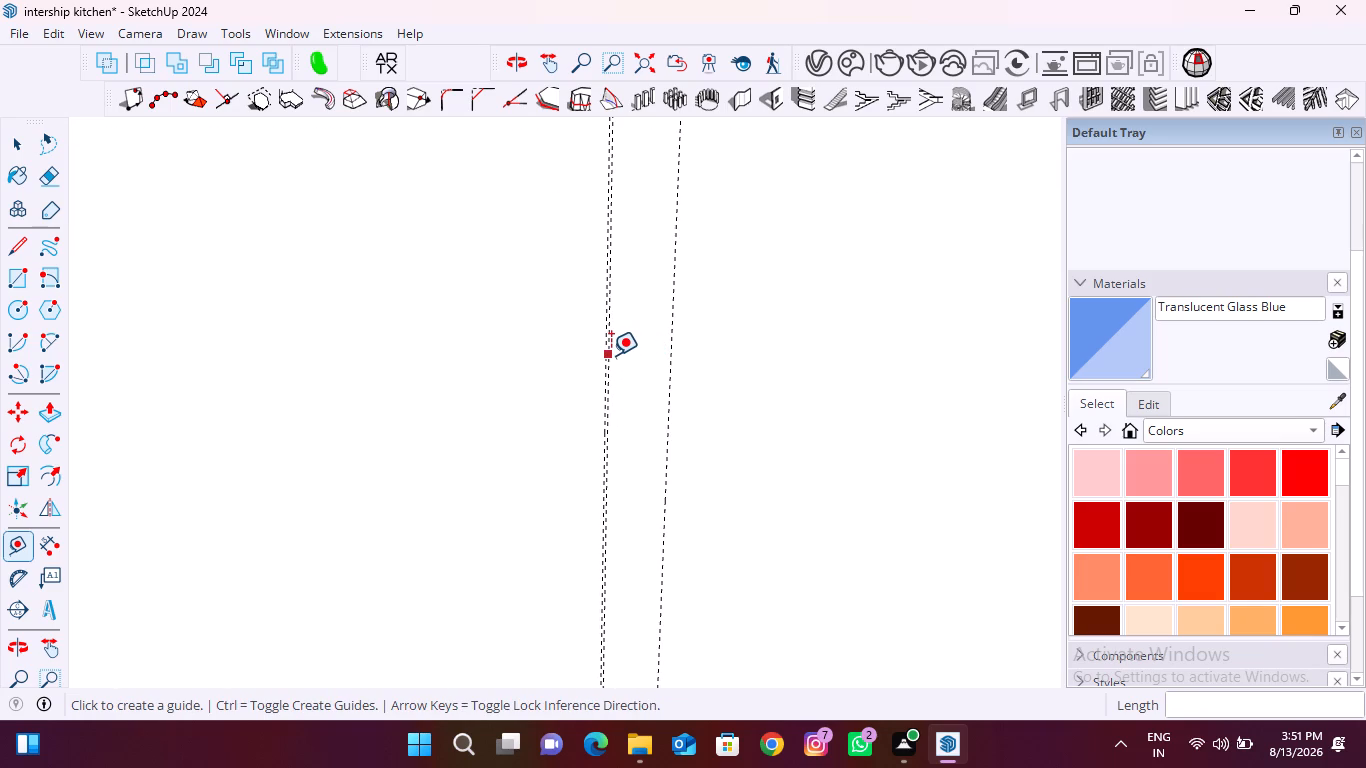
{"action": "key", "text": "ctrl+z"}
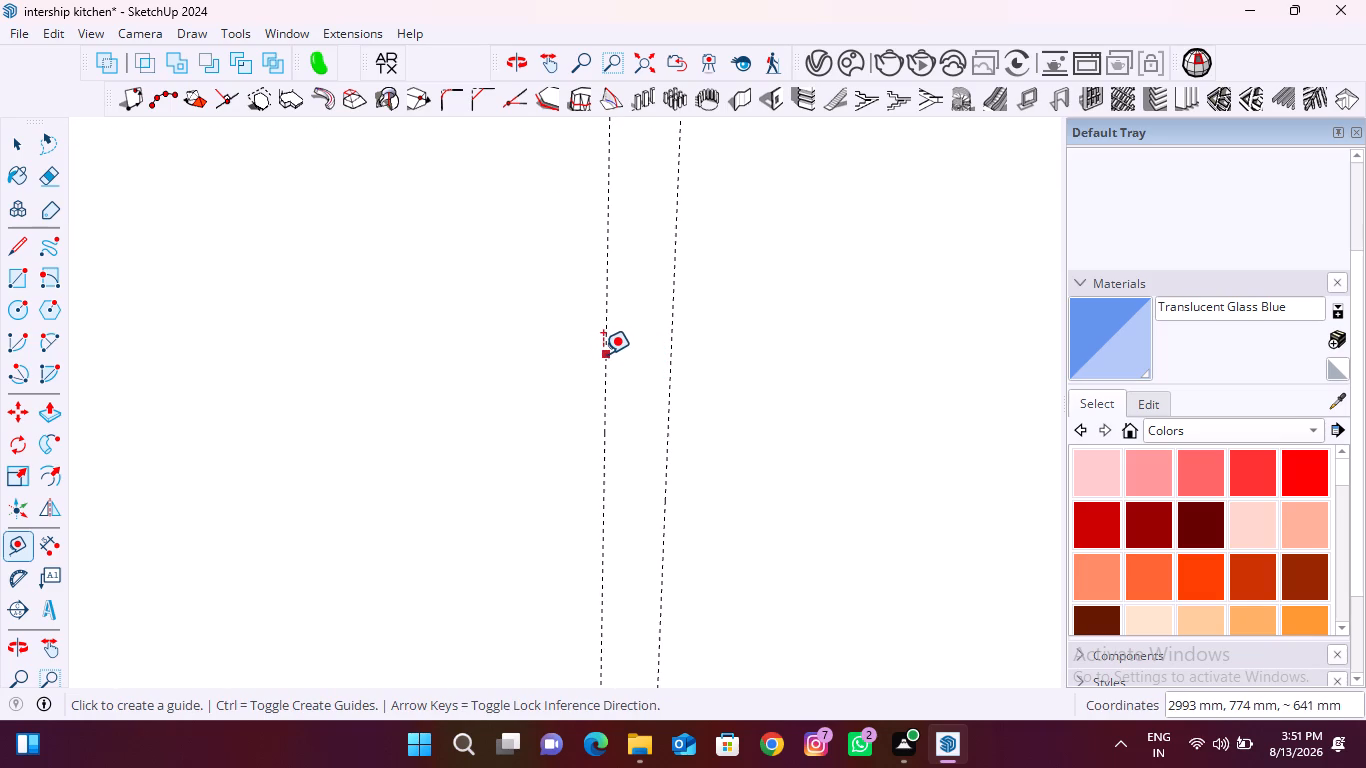
Add vertical guides 9 mm to either side of the left guide of the paired vertical guides.
{"action": "left_click", "coordinate": [603, 354]}
{"action": "key", "text": "9"}
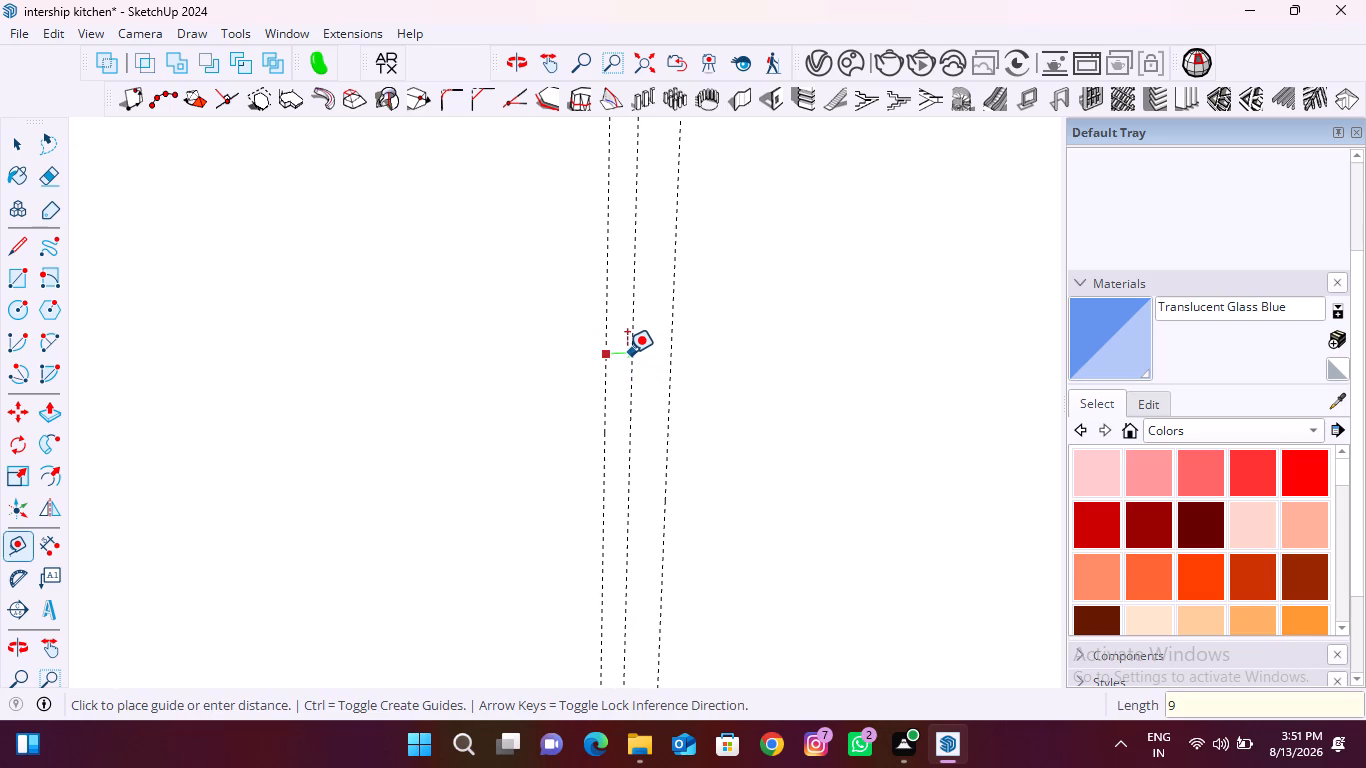
{"action": "key", "text": "Return"}
{"action": "scroll", "coordinate": [627, 353], "scroll_direction": "up", "scroll_amount": 4}
{"action": "left_click", "coordinate": [592, 355]}
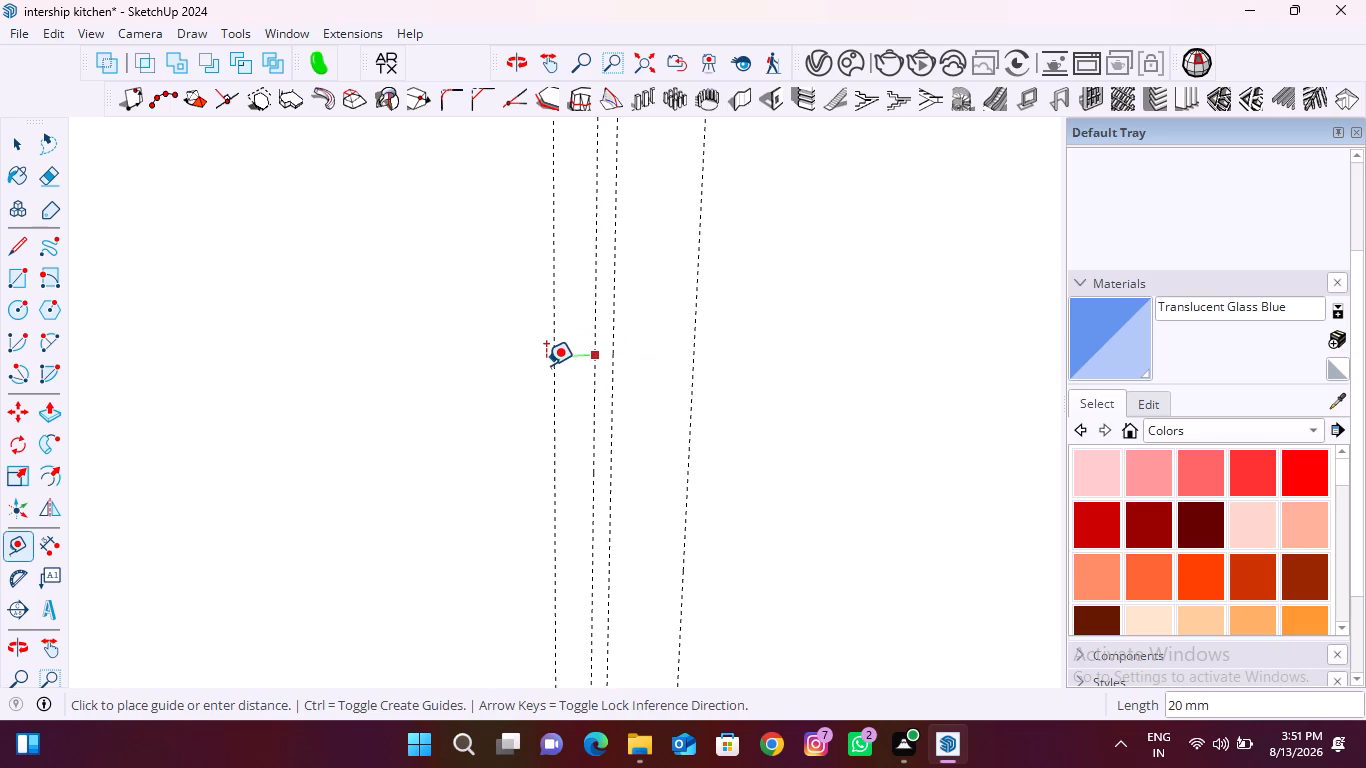
{"action": "key", "text": "9"}
{"action": "key", "text": "Return"}
{"action": "scroll", "coordinate": [546, 365], "scroll_direction": "down", "scroll_amount": 5}
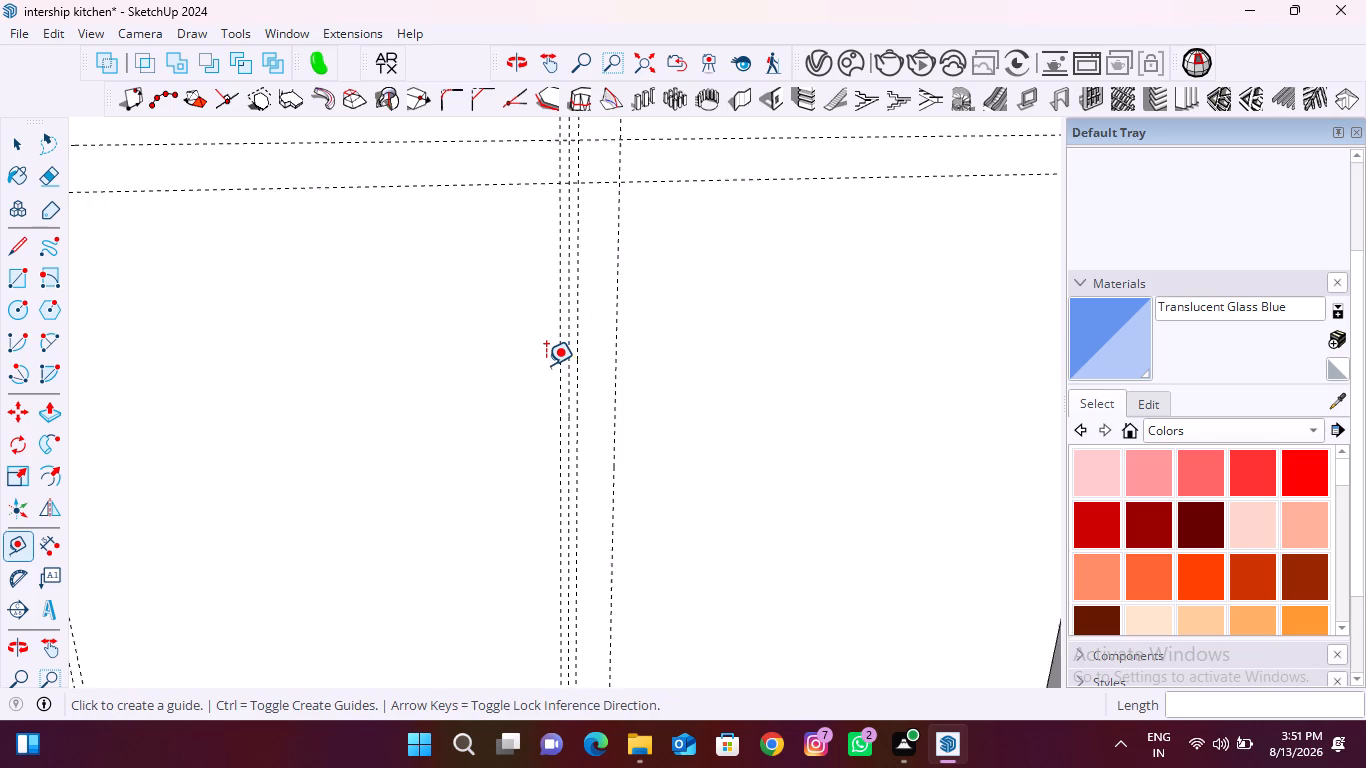
{"action": "scroll", "coordinate": [546, 365], "scroll_direction": "down", "scroll_amount": 12}
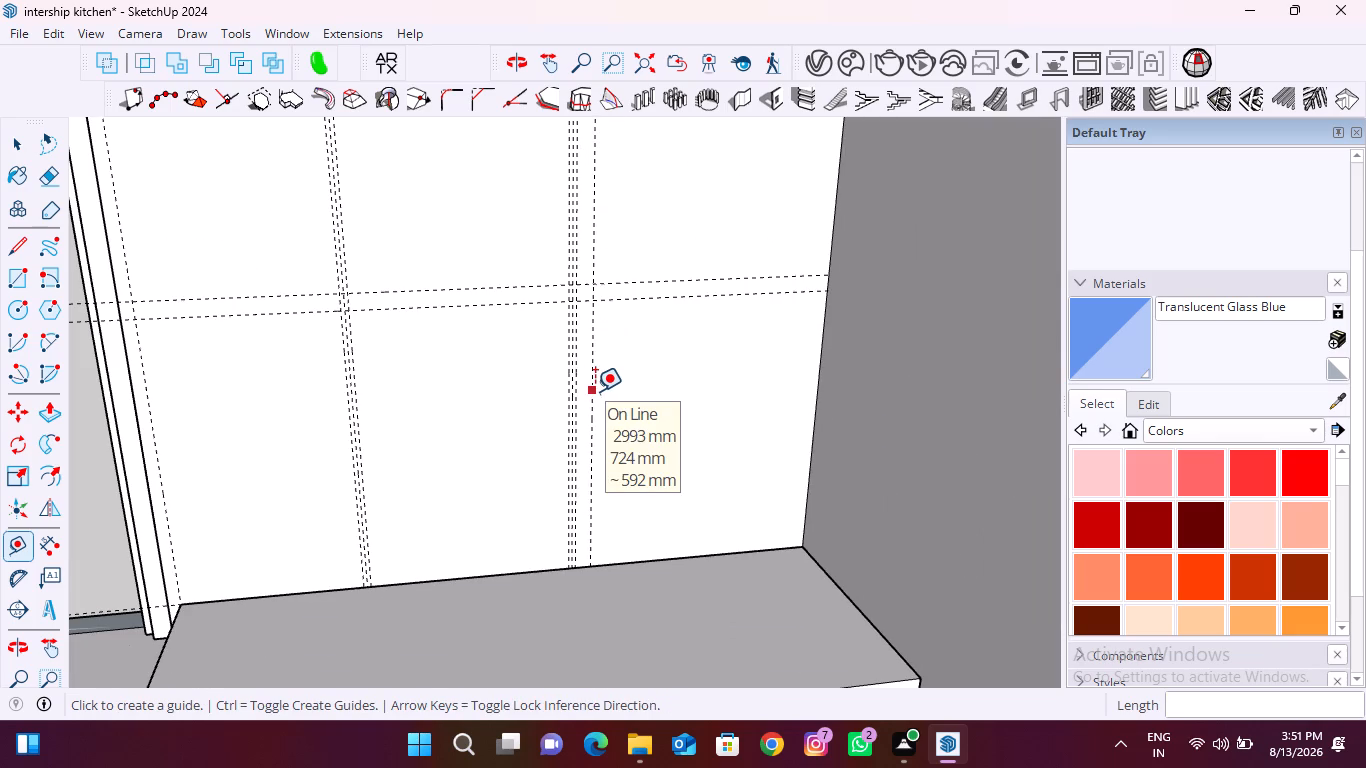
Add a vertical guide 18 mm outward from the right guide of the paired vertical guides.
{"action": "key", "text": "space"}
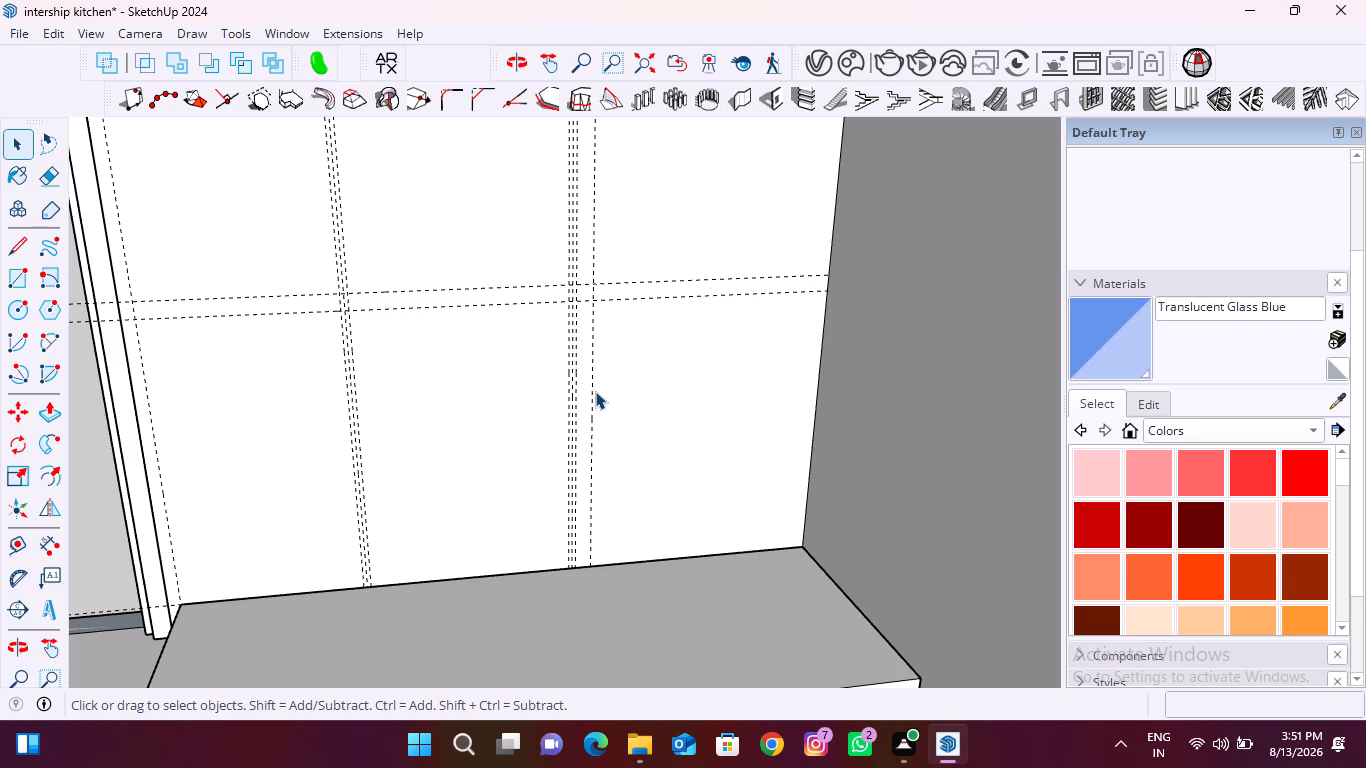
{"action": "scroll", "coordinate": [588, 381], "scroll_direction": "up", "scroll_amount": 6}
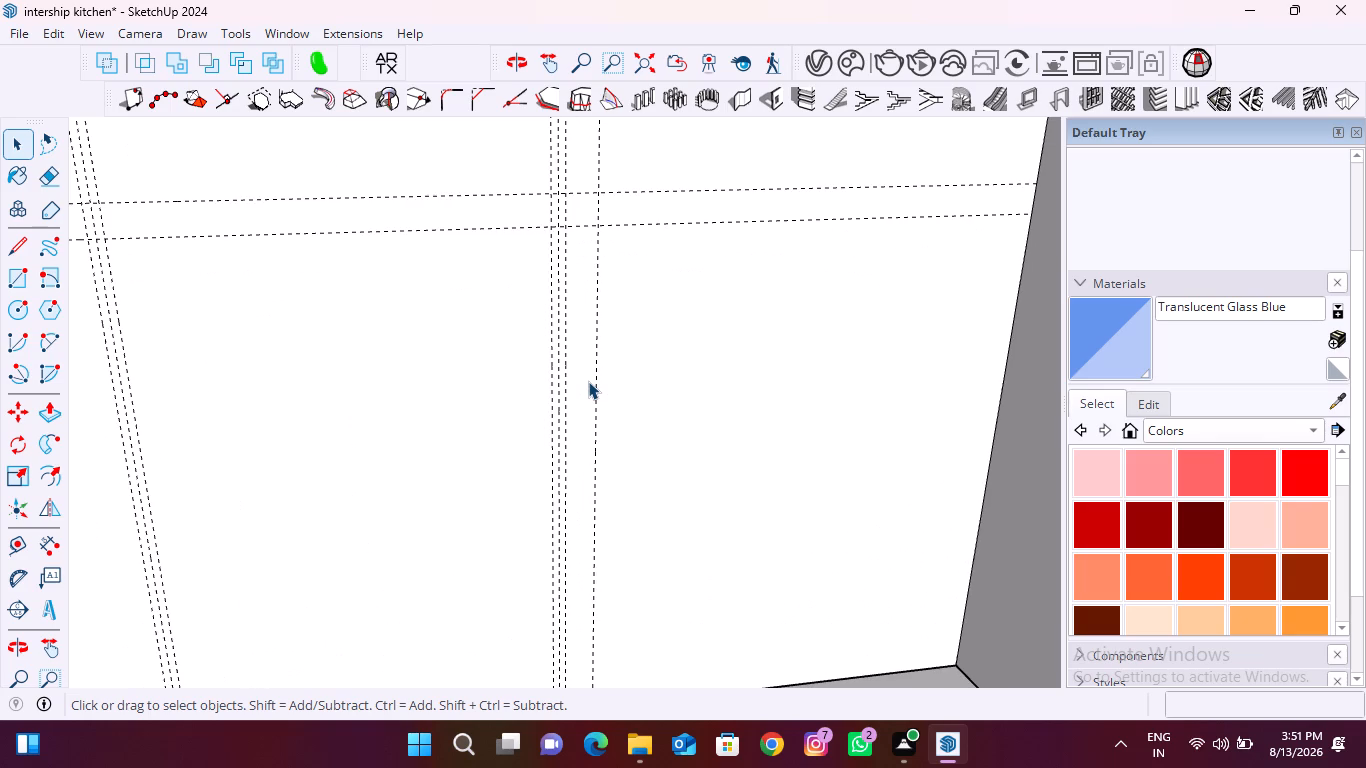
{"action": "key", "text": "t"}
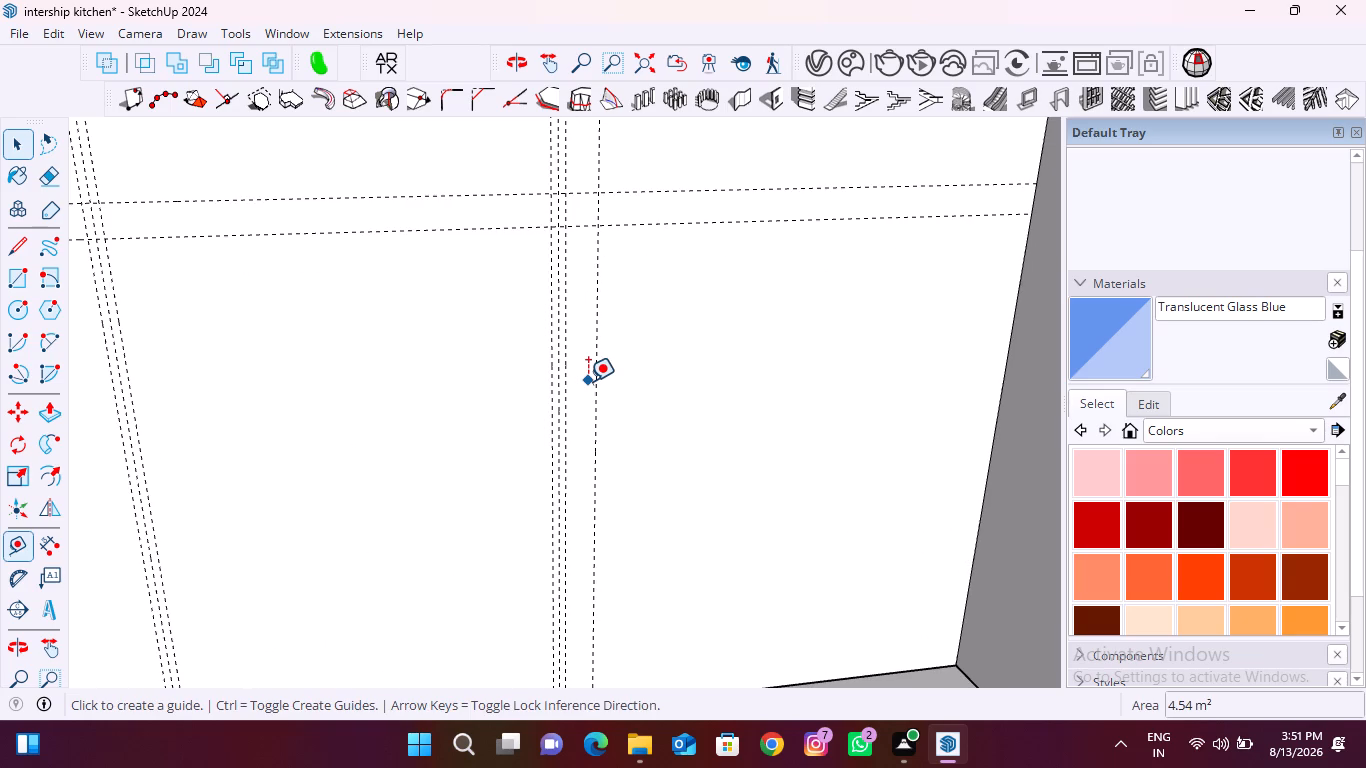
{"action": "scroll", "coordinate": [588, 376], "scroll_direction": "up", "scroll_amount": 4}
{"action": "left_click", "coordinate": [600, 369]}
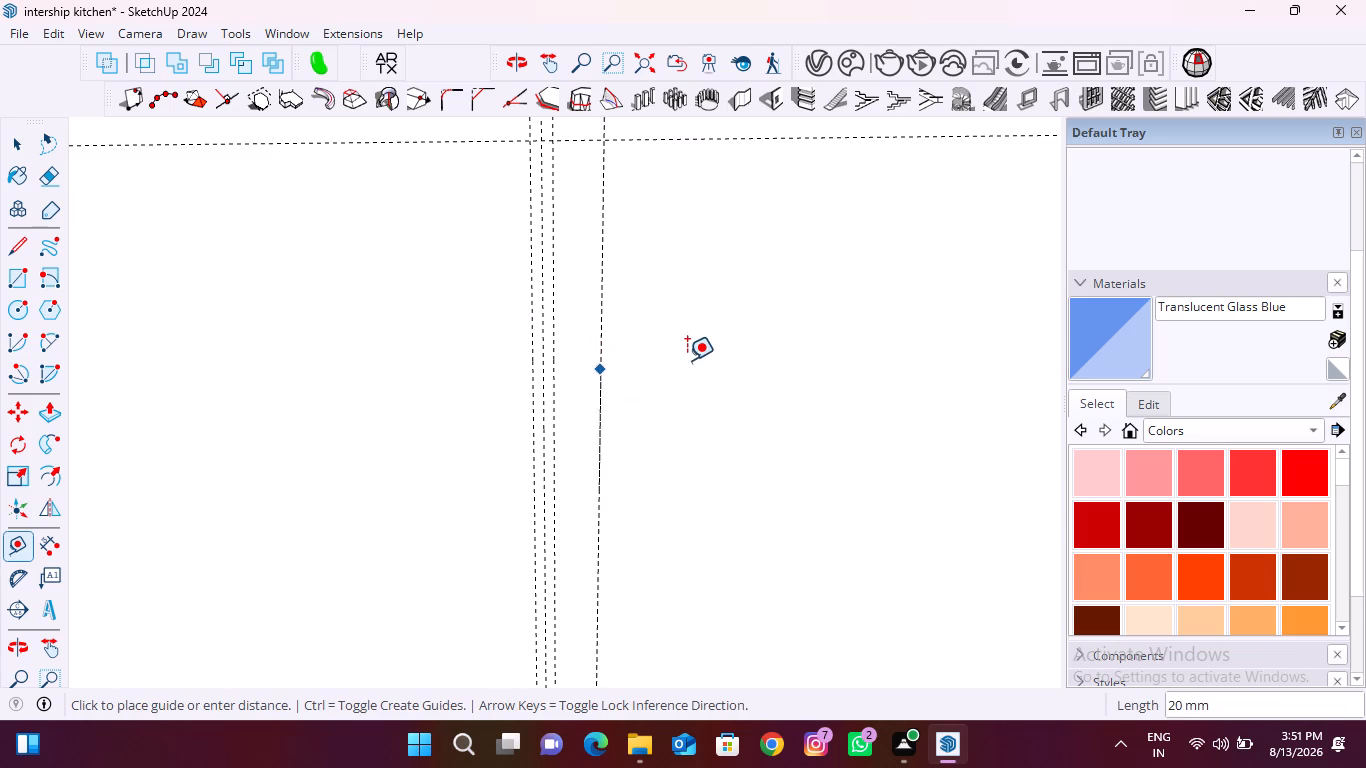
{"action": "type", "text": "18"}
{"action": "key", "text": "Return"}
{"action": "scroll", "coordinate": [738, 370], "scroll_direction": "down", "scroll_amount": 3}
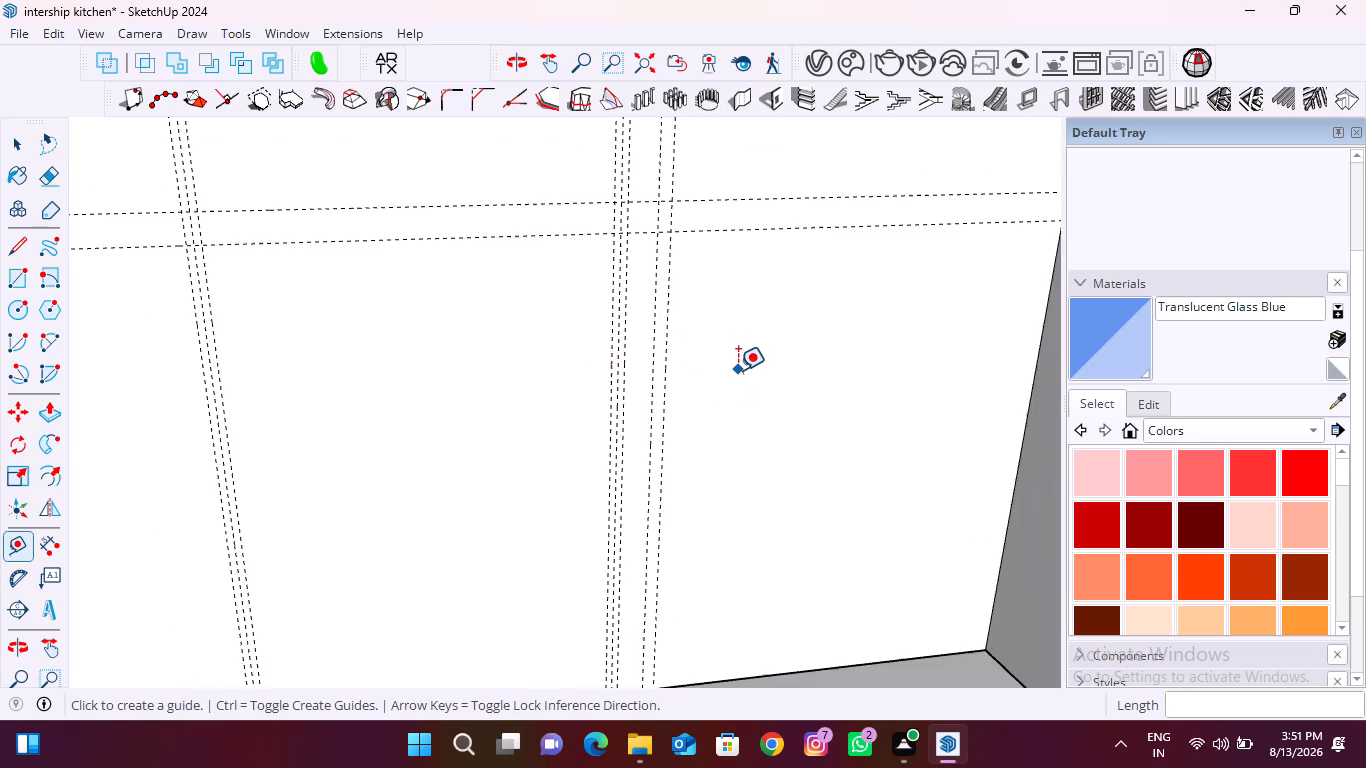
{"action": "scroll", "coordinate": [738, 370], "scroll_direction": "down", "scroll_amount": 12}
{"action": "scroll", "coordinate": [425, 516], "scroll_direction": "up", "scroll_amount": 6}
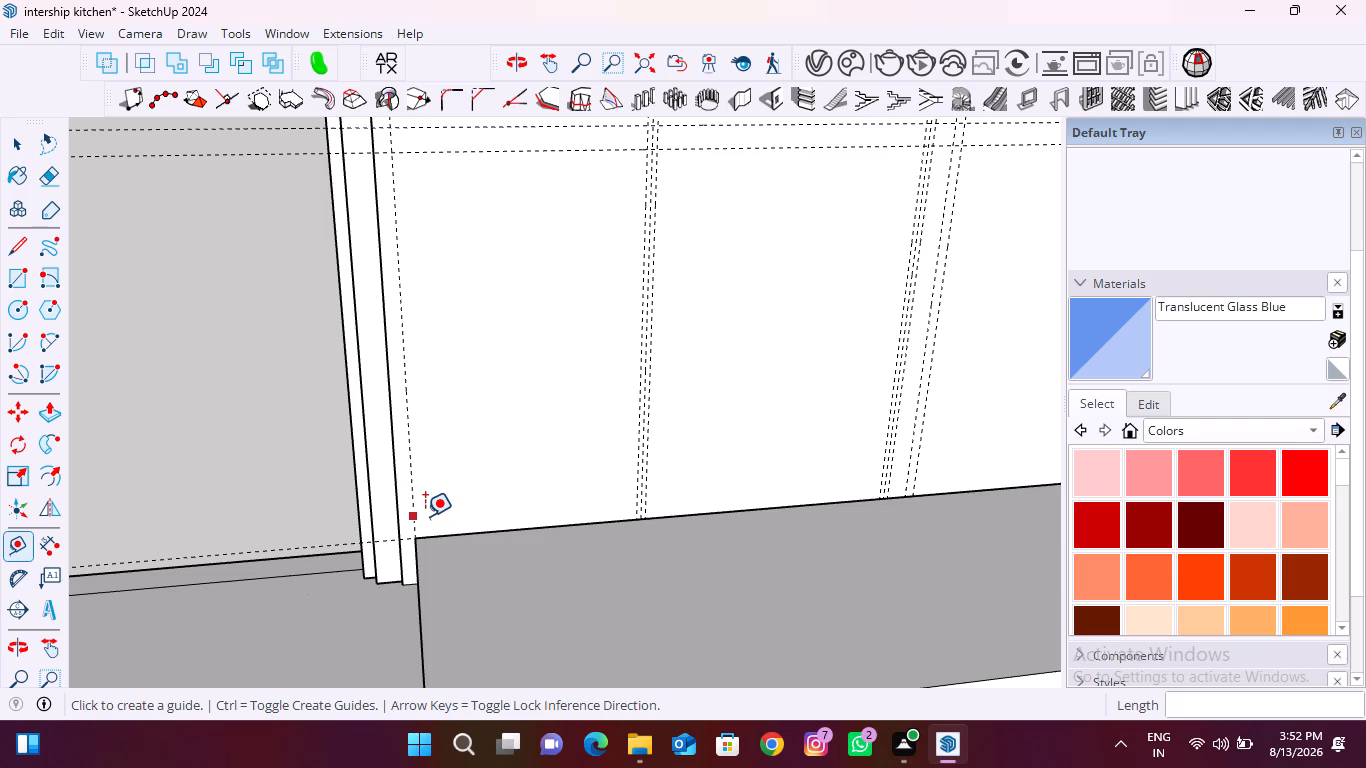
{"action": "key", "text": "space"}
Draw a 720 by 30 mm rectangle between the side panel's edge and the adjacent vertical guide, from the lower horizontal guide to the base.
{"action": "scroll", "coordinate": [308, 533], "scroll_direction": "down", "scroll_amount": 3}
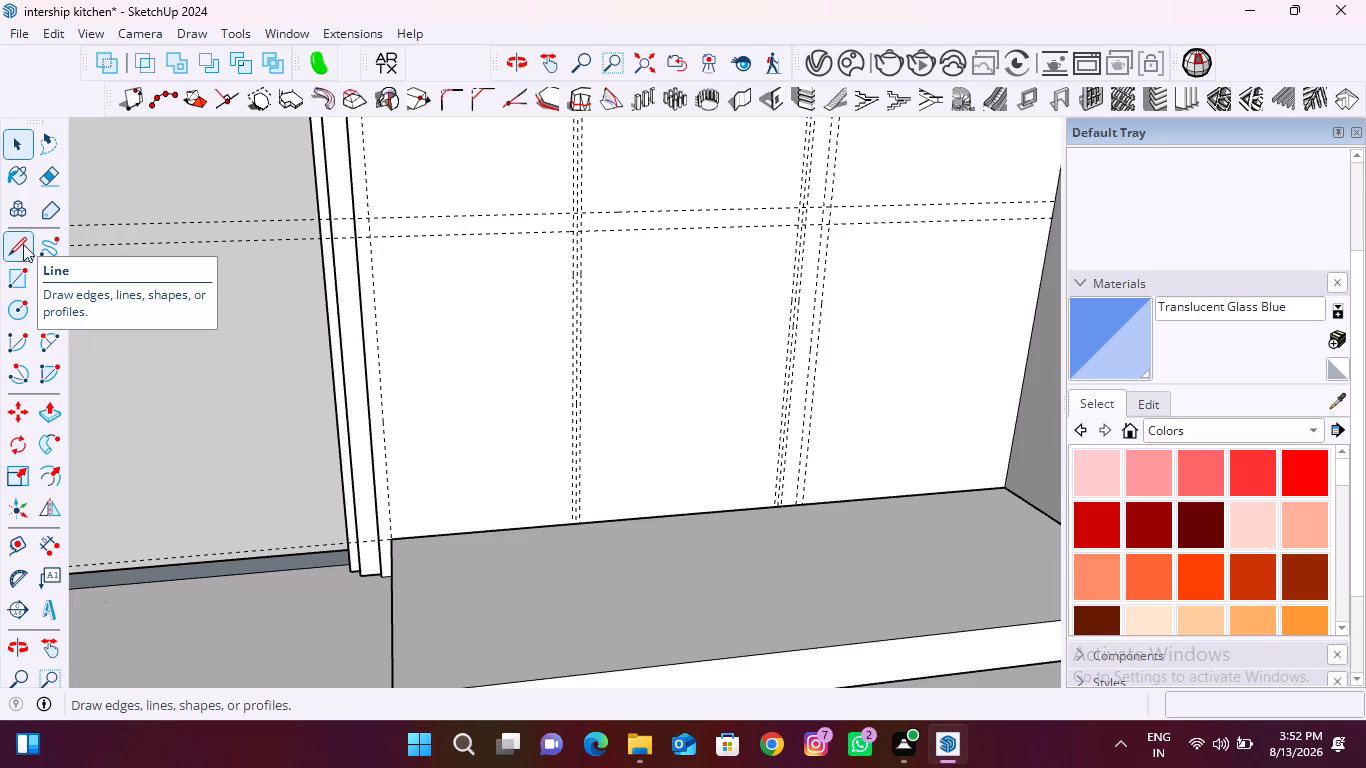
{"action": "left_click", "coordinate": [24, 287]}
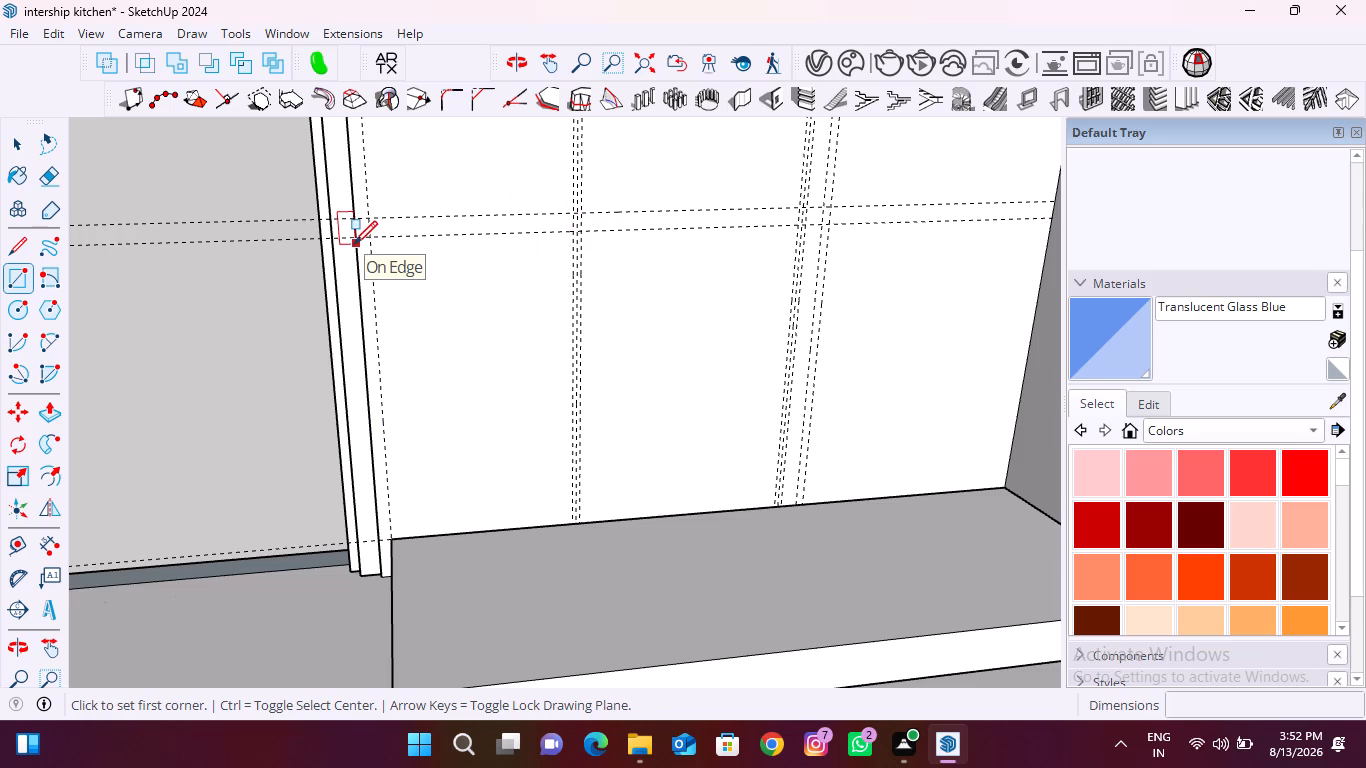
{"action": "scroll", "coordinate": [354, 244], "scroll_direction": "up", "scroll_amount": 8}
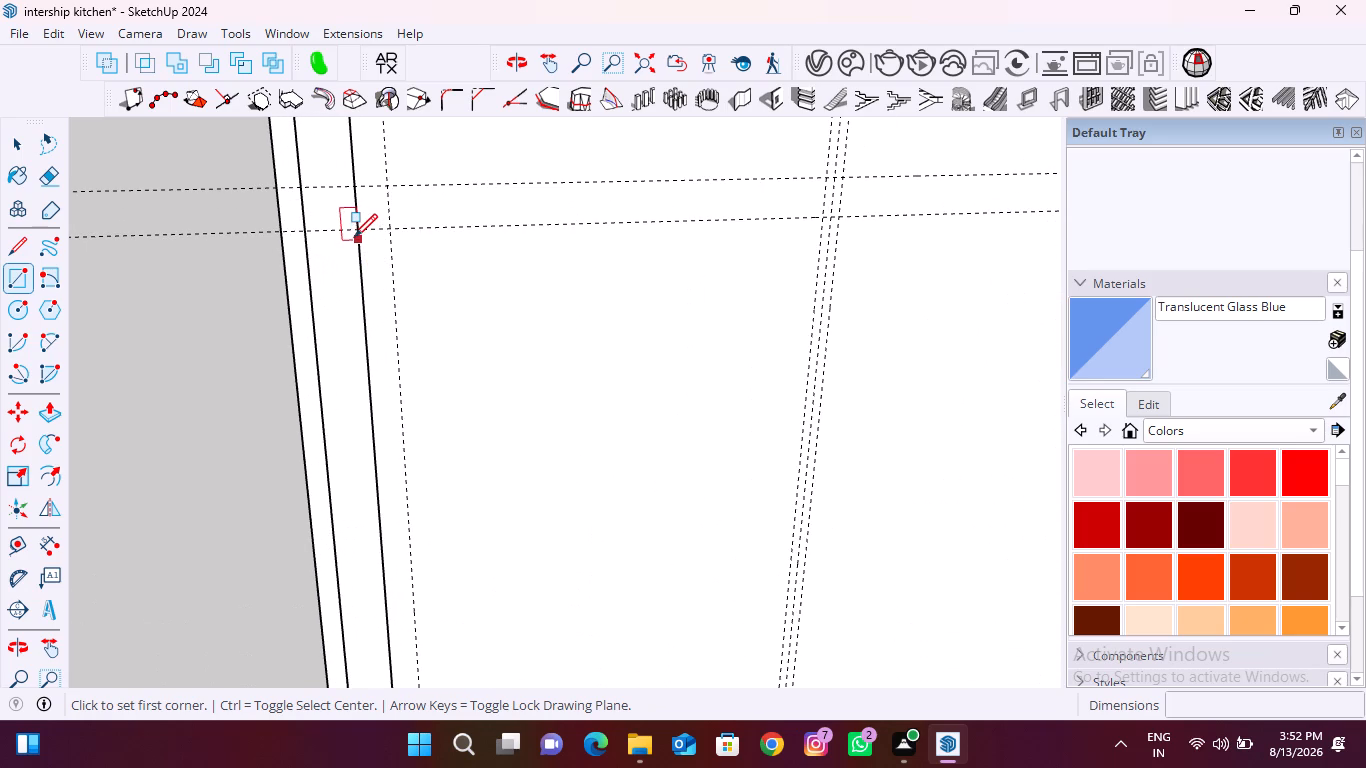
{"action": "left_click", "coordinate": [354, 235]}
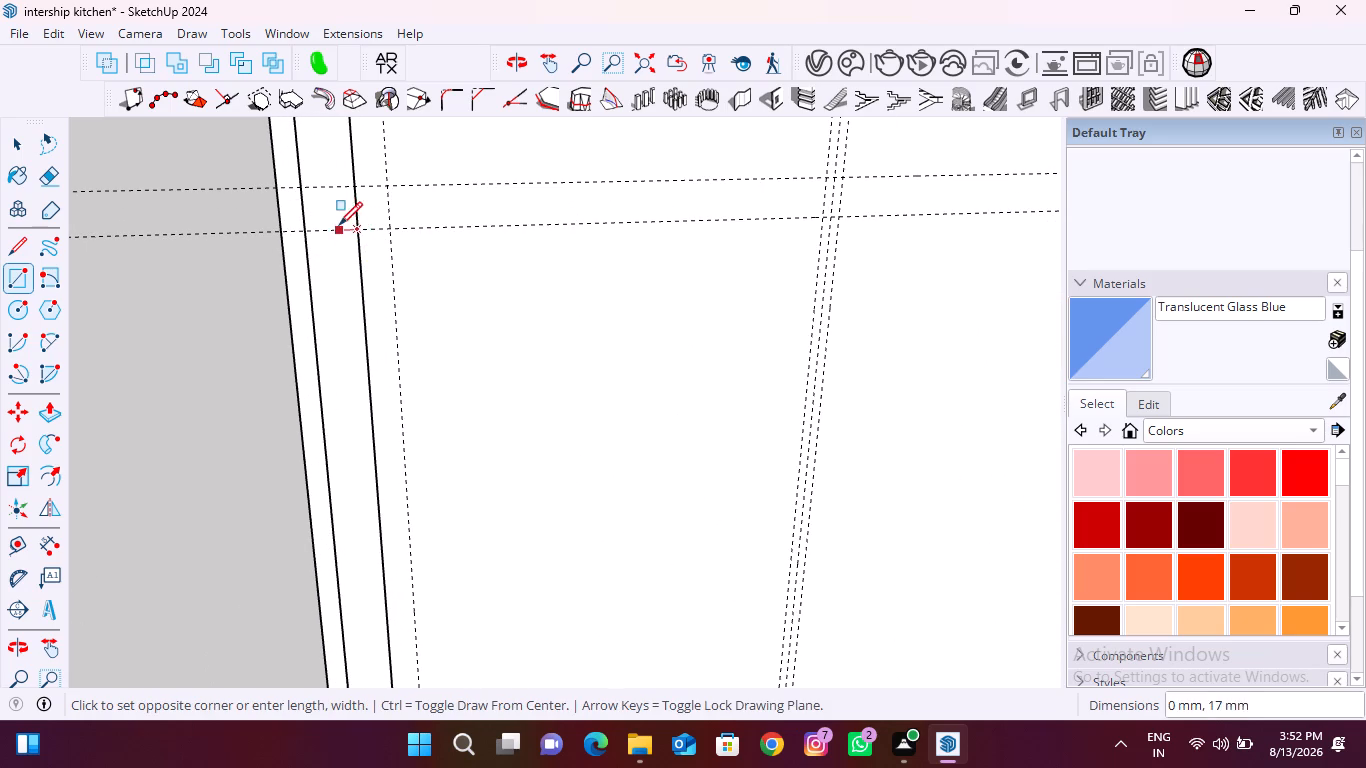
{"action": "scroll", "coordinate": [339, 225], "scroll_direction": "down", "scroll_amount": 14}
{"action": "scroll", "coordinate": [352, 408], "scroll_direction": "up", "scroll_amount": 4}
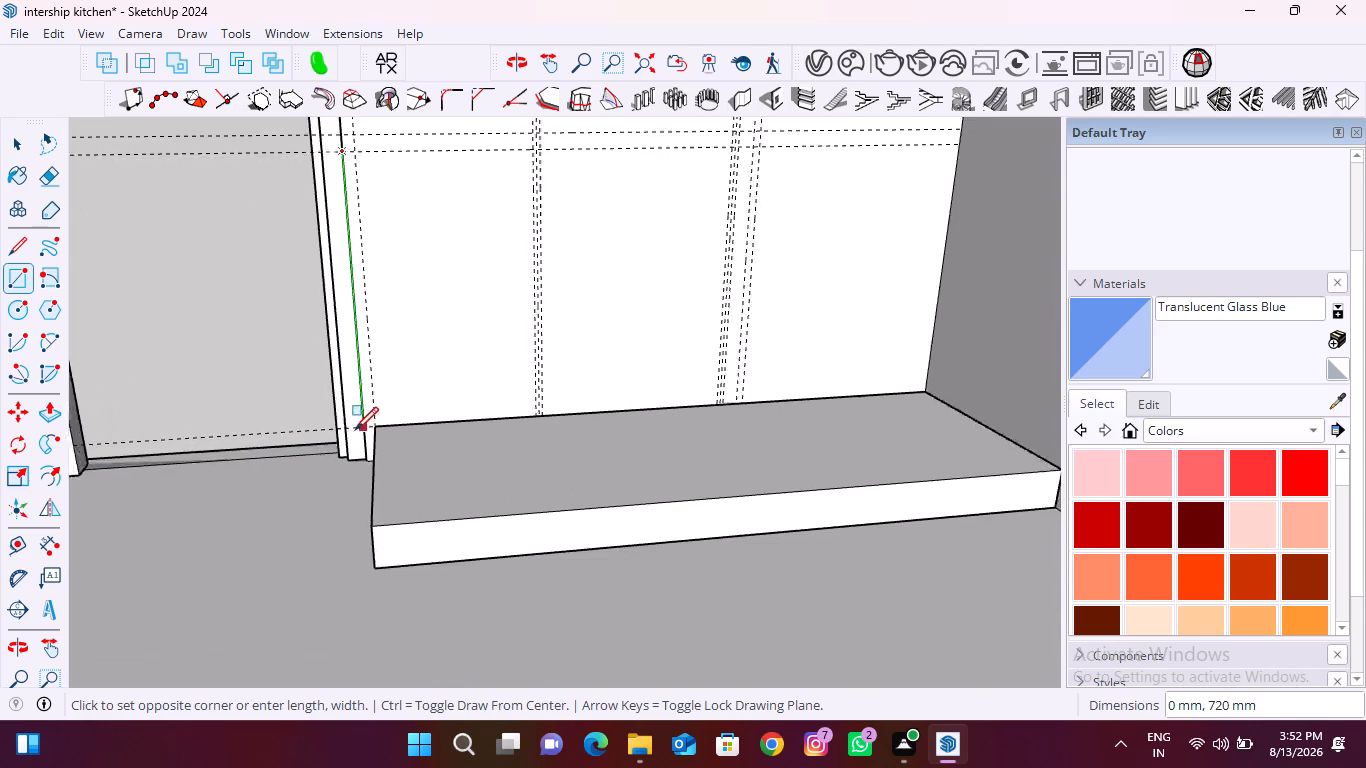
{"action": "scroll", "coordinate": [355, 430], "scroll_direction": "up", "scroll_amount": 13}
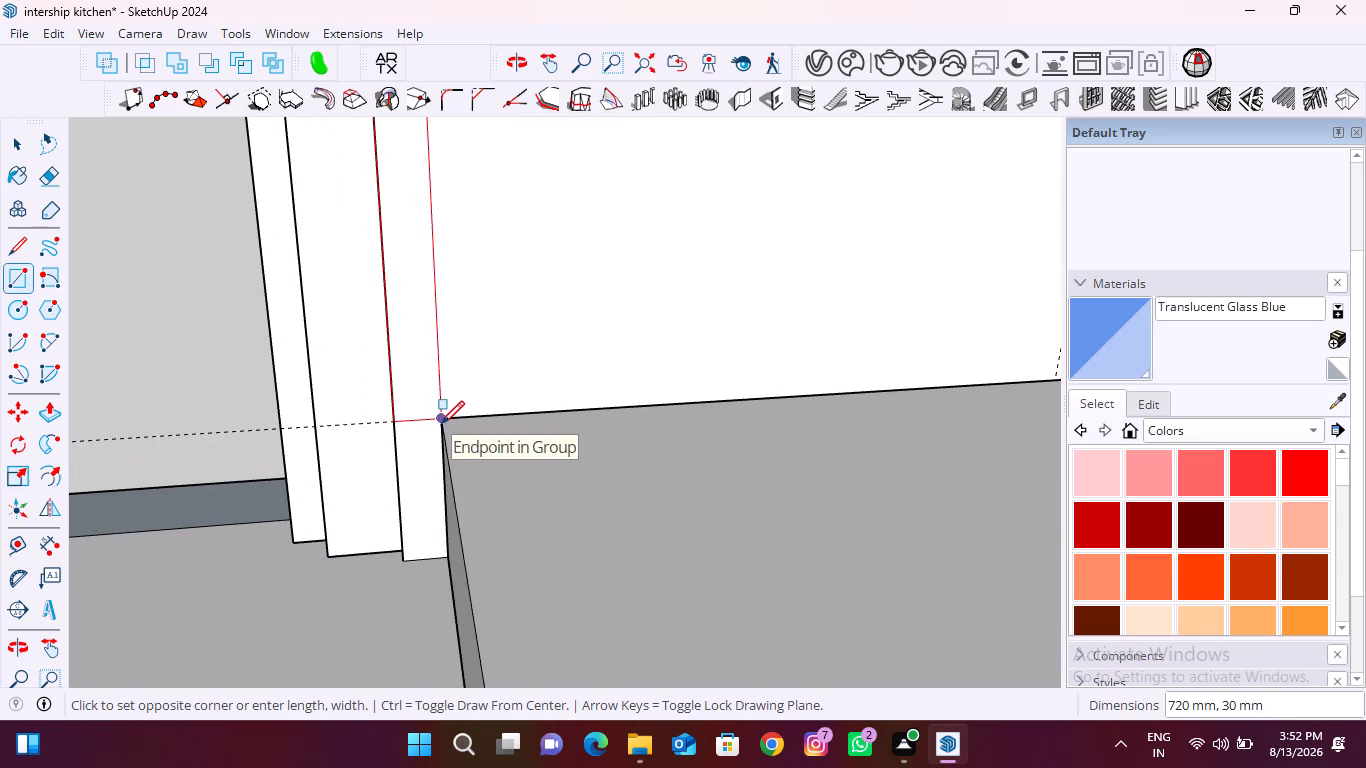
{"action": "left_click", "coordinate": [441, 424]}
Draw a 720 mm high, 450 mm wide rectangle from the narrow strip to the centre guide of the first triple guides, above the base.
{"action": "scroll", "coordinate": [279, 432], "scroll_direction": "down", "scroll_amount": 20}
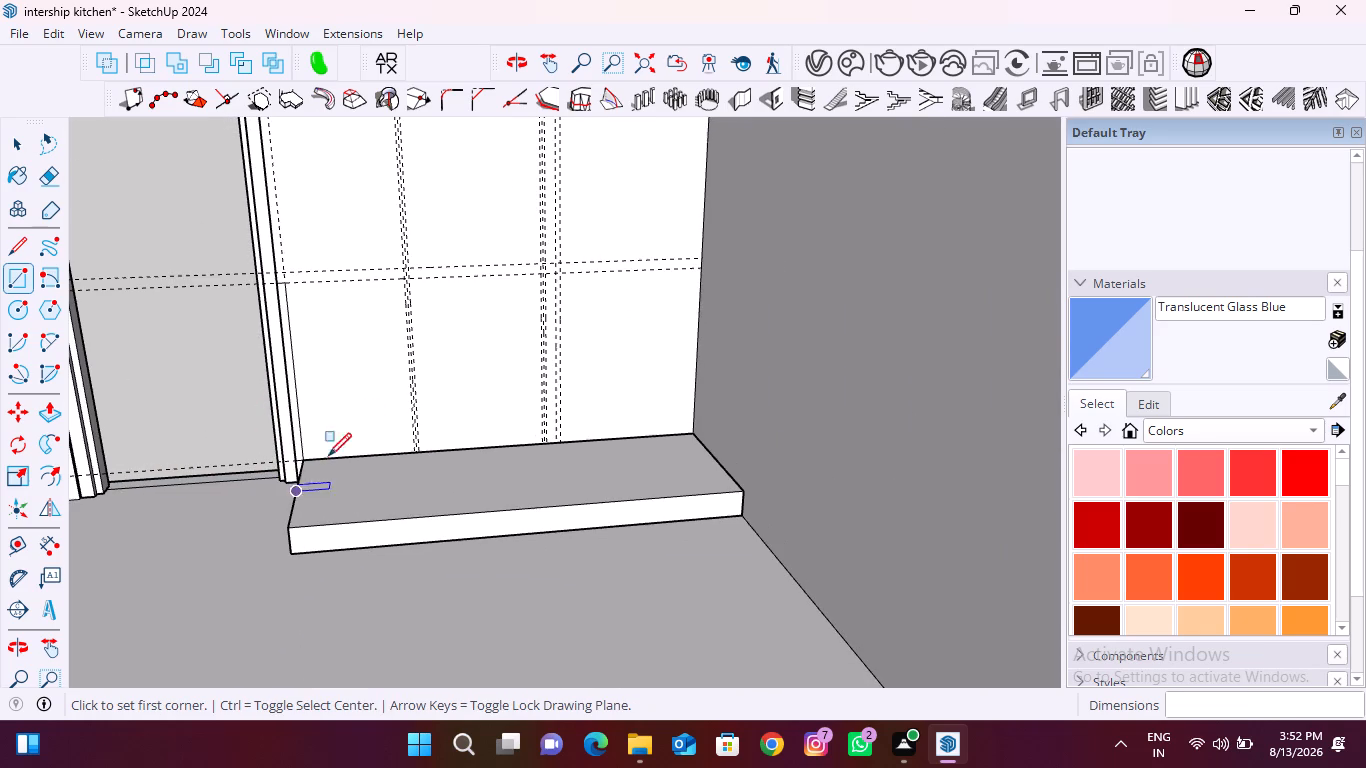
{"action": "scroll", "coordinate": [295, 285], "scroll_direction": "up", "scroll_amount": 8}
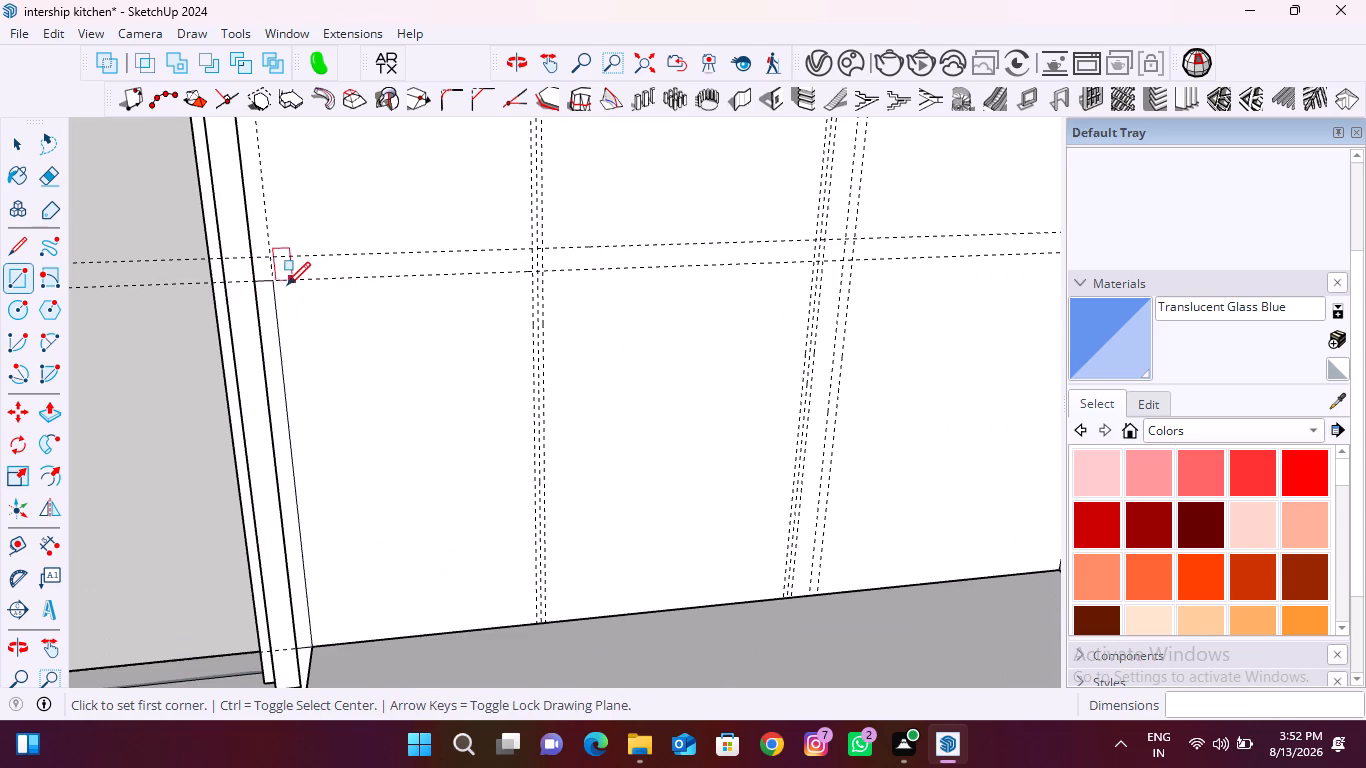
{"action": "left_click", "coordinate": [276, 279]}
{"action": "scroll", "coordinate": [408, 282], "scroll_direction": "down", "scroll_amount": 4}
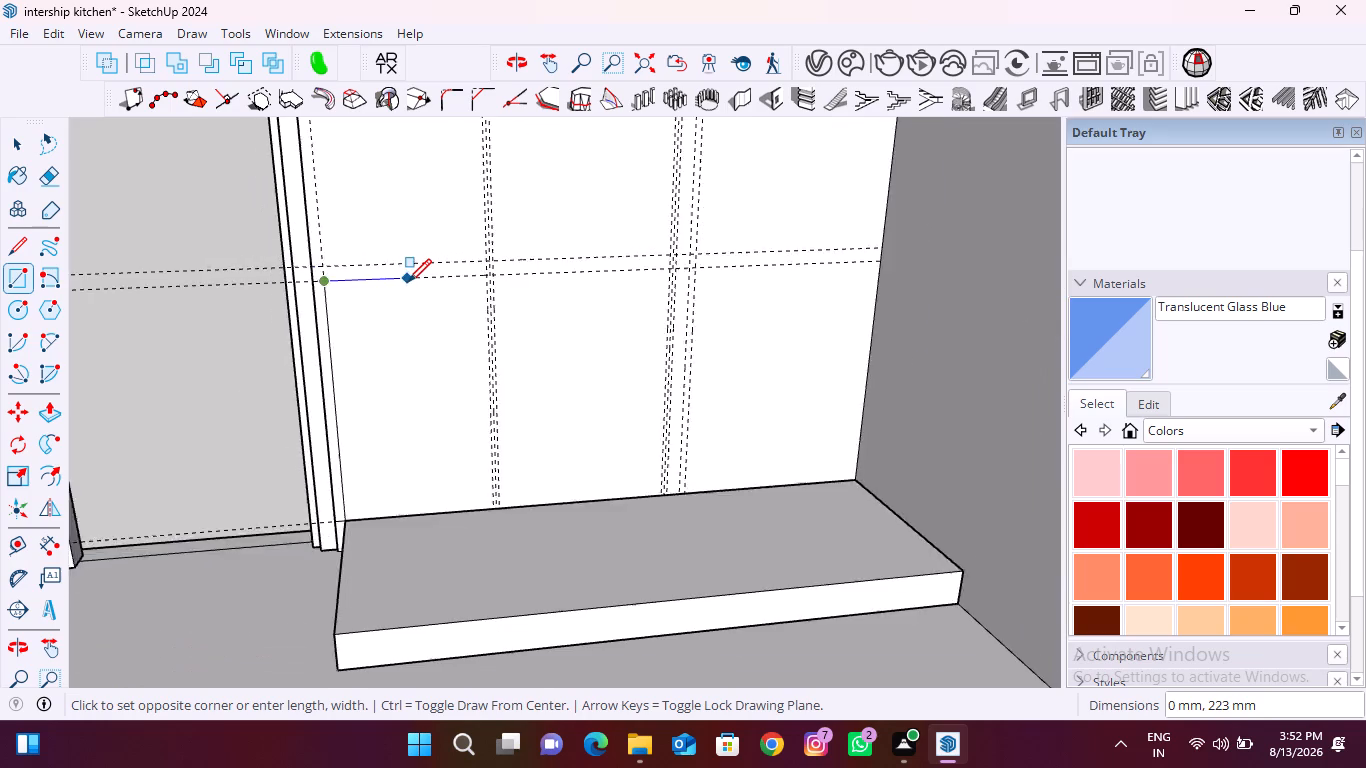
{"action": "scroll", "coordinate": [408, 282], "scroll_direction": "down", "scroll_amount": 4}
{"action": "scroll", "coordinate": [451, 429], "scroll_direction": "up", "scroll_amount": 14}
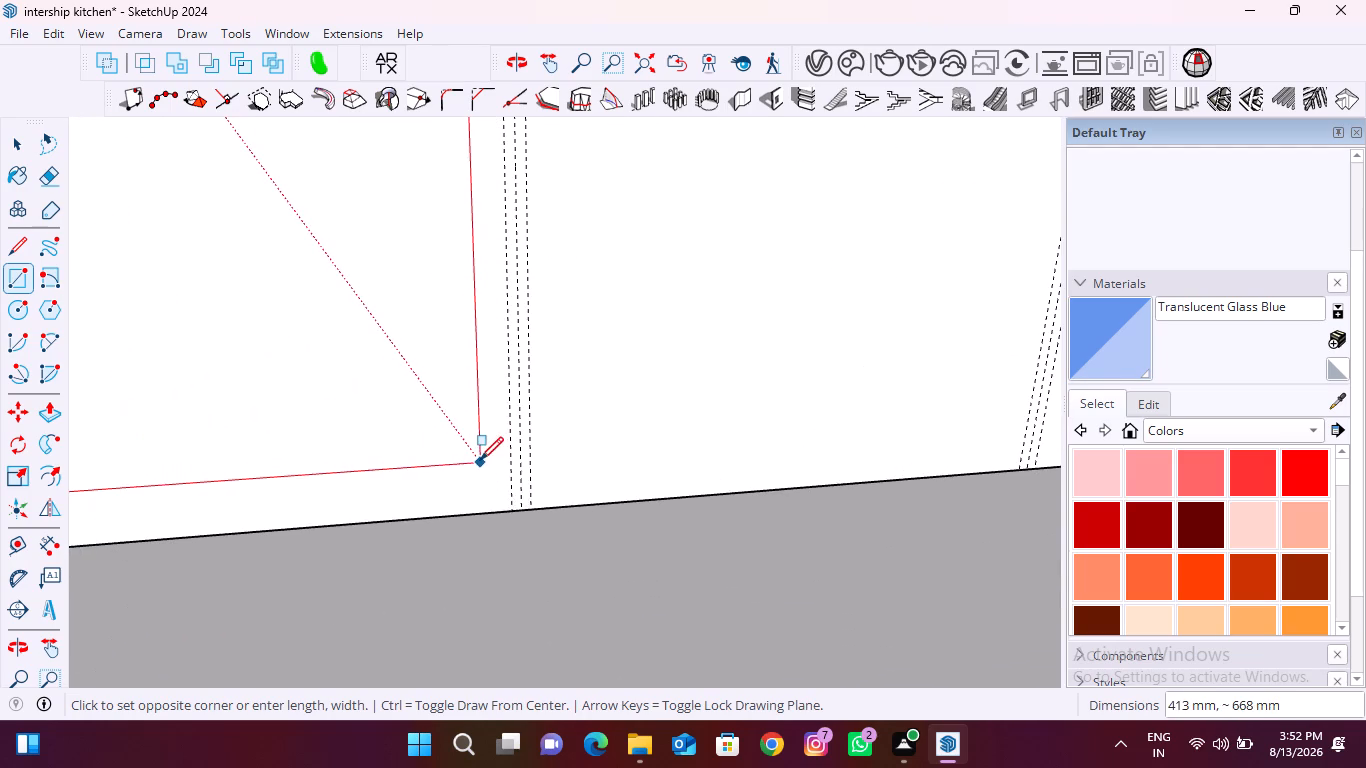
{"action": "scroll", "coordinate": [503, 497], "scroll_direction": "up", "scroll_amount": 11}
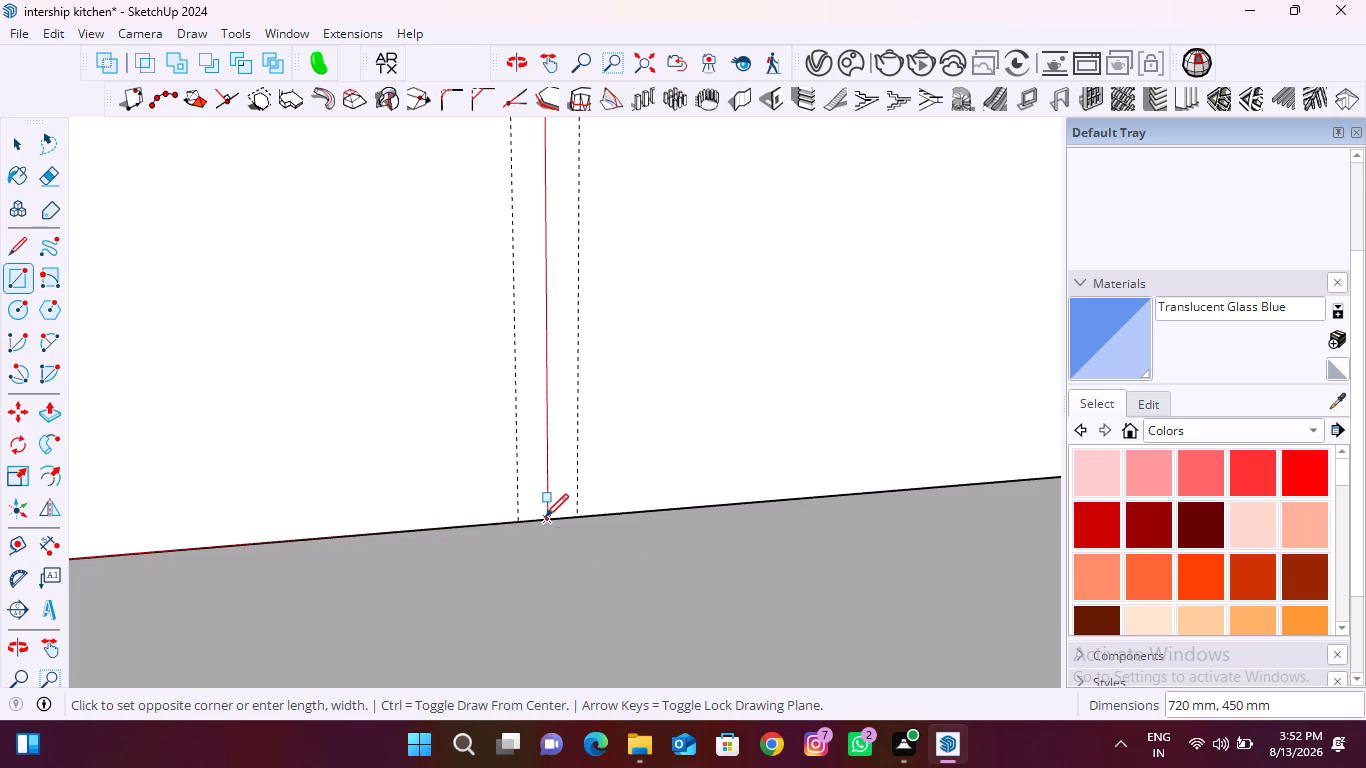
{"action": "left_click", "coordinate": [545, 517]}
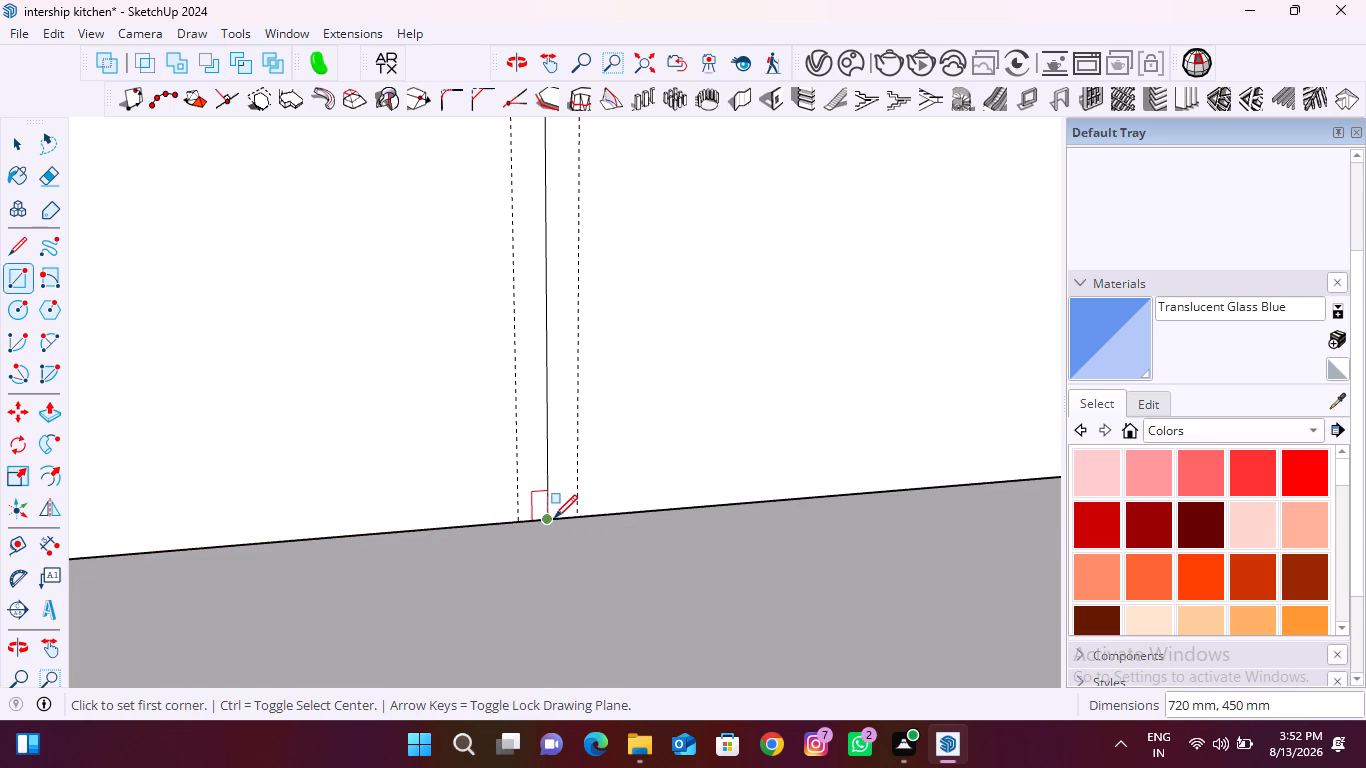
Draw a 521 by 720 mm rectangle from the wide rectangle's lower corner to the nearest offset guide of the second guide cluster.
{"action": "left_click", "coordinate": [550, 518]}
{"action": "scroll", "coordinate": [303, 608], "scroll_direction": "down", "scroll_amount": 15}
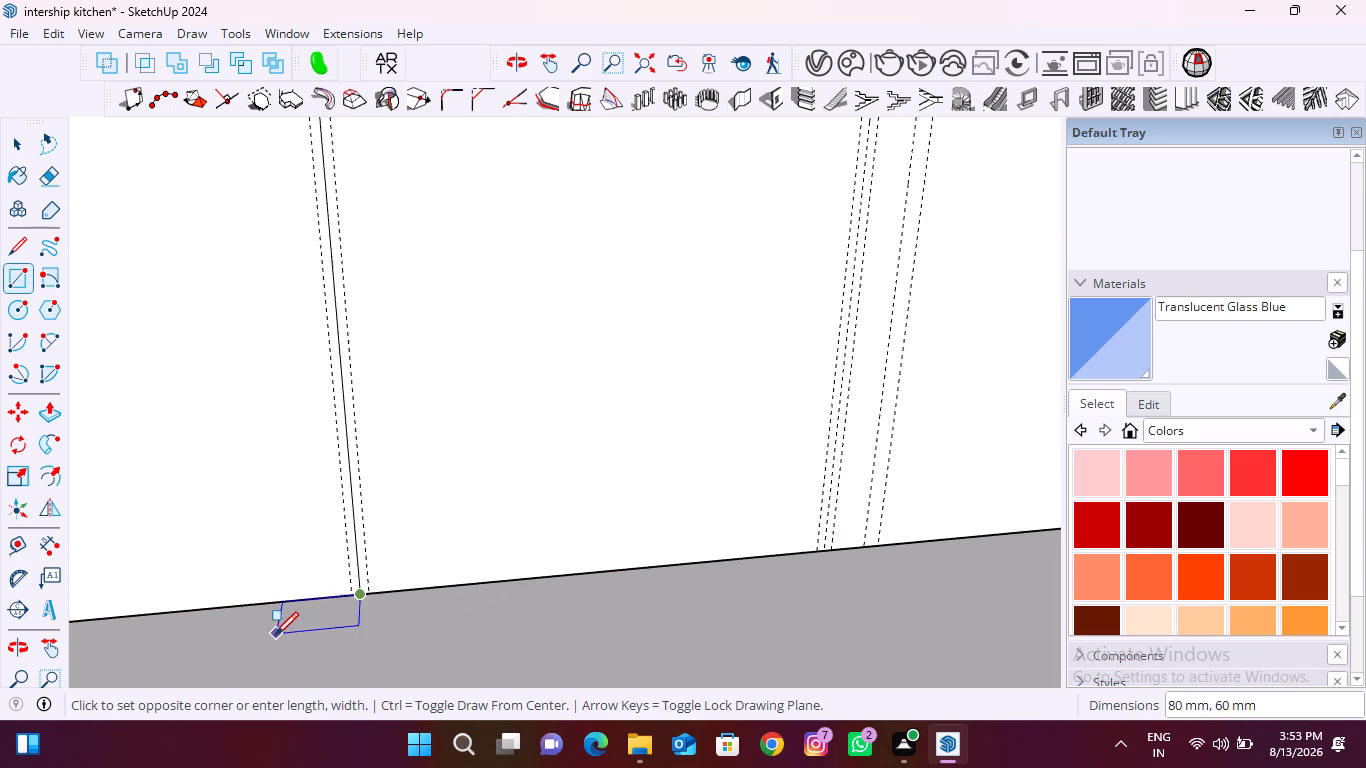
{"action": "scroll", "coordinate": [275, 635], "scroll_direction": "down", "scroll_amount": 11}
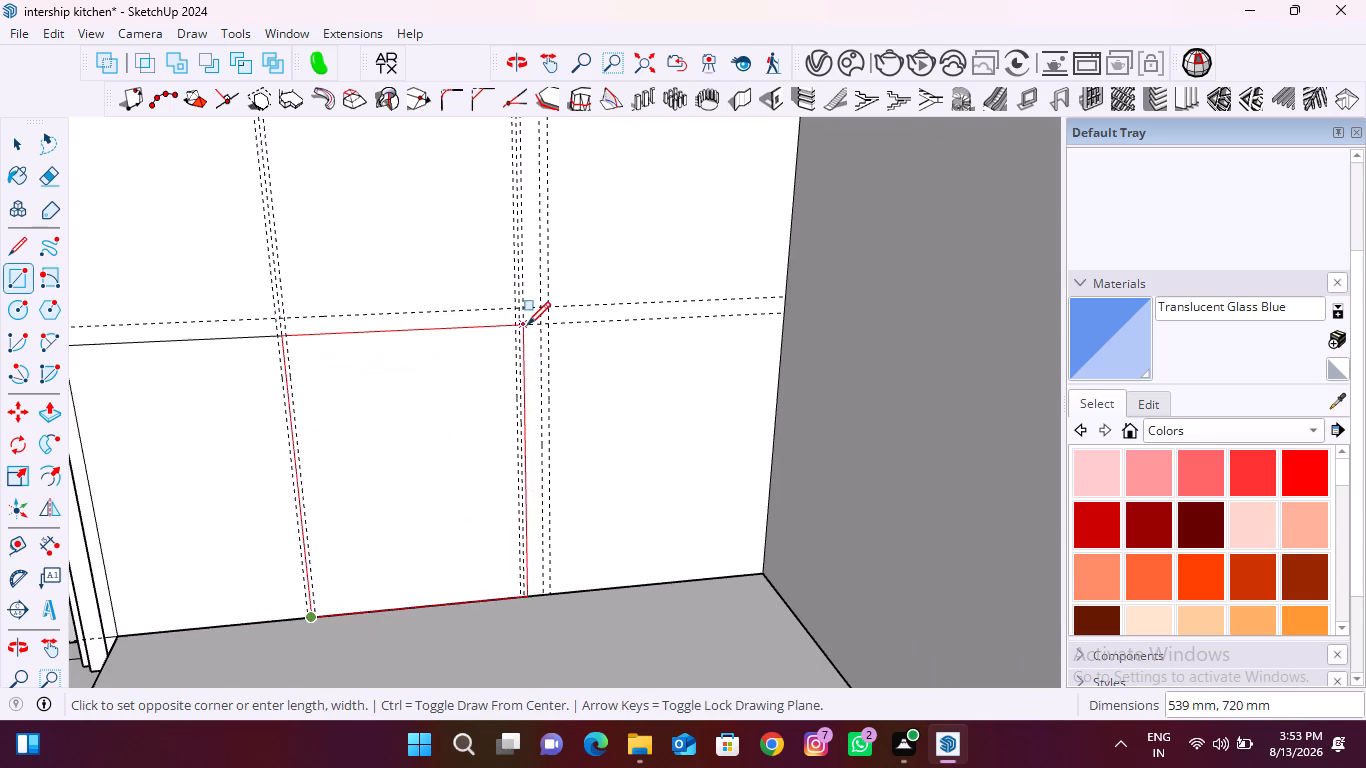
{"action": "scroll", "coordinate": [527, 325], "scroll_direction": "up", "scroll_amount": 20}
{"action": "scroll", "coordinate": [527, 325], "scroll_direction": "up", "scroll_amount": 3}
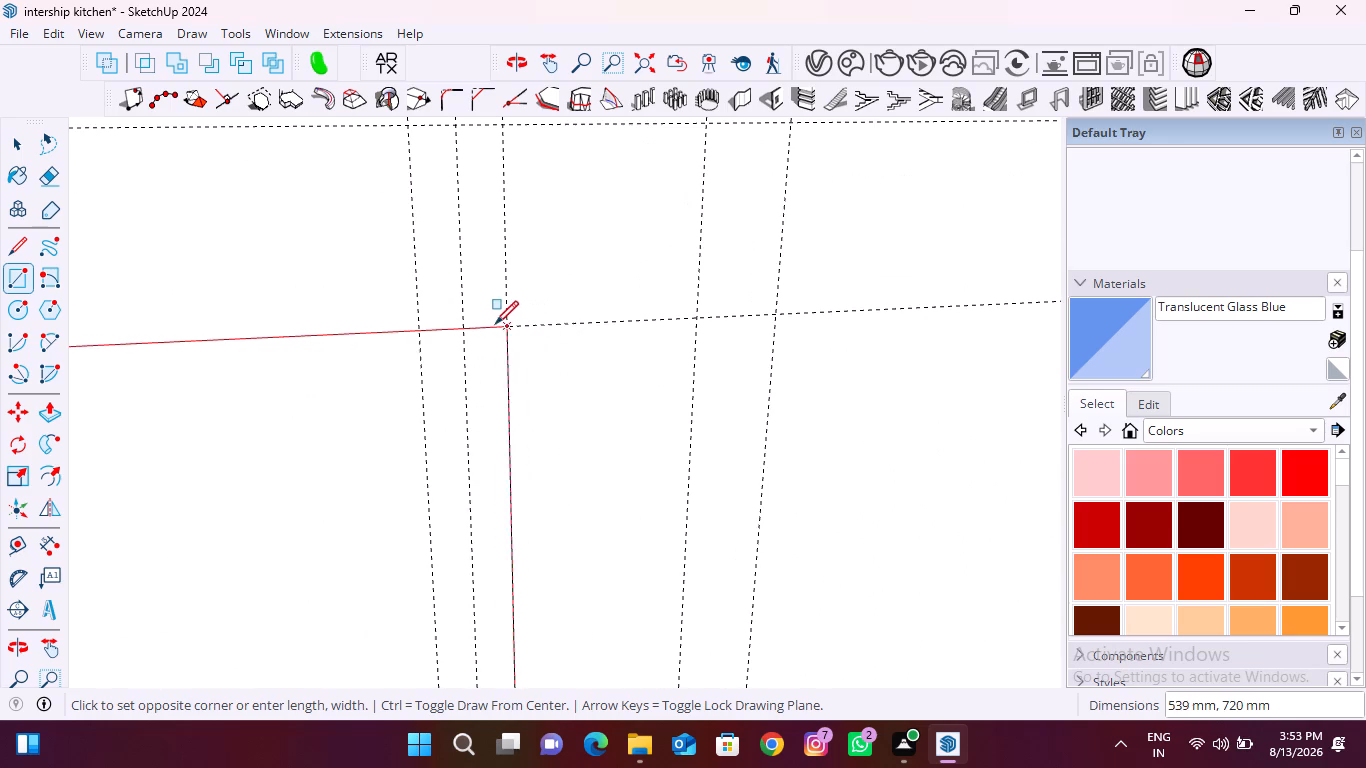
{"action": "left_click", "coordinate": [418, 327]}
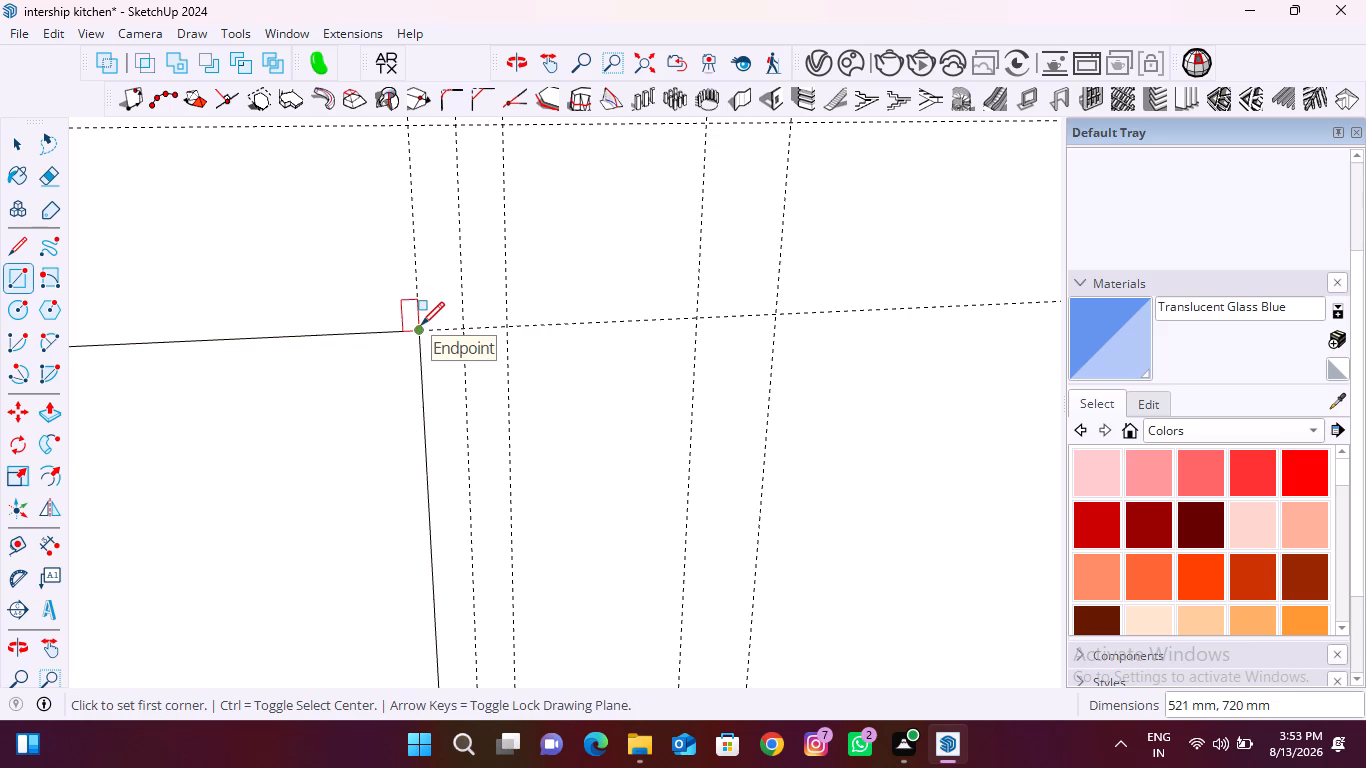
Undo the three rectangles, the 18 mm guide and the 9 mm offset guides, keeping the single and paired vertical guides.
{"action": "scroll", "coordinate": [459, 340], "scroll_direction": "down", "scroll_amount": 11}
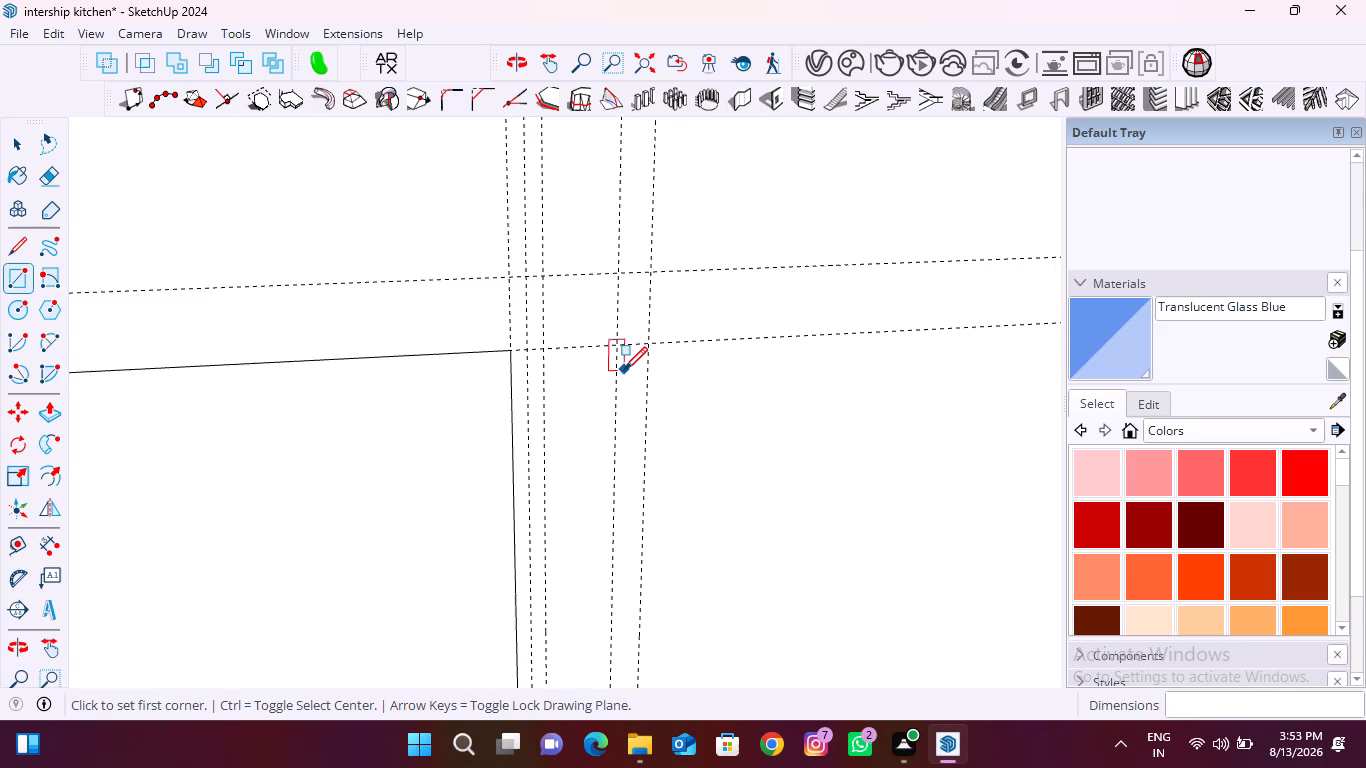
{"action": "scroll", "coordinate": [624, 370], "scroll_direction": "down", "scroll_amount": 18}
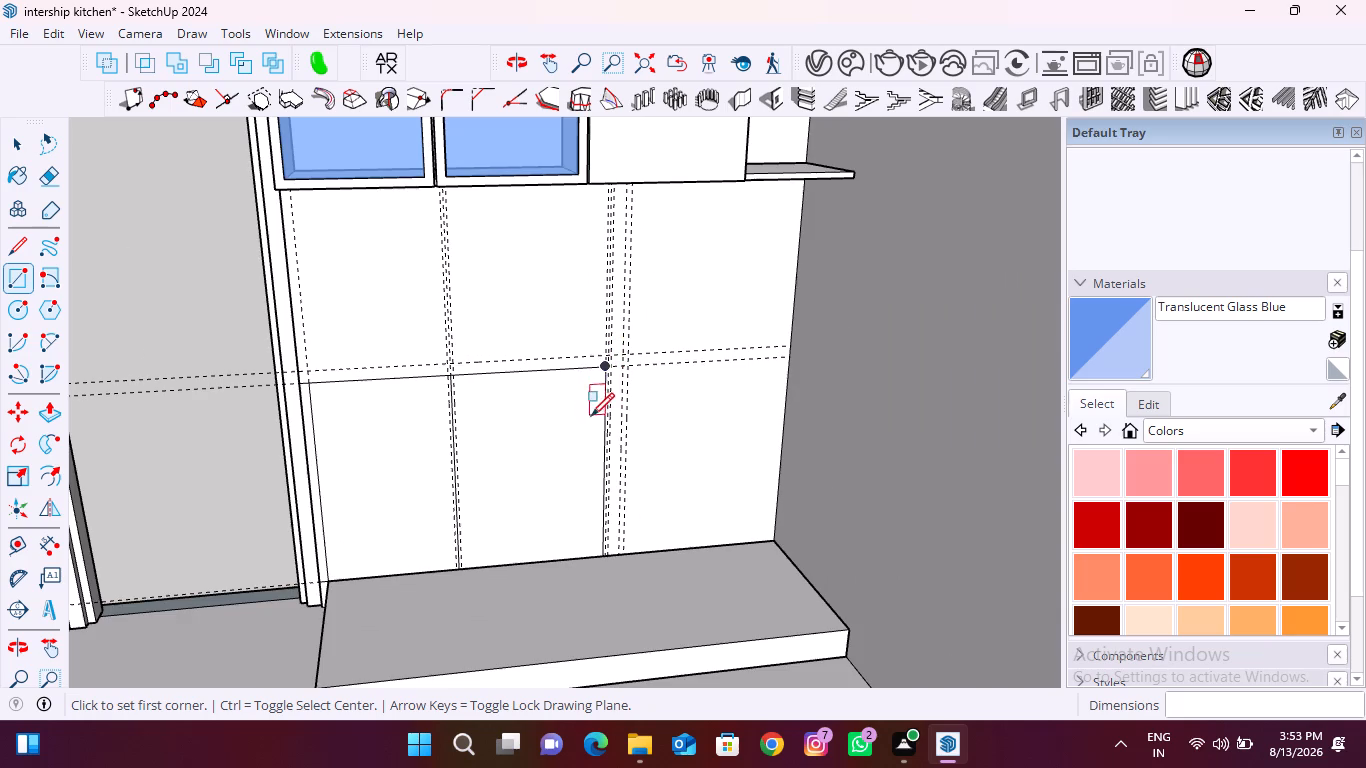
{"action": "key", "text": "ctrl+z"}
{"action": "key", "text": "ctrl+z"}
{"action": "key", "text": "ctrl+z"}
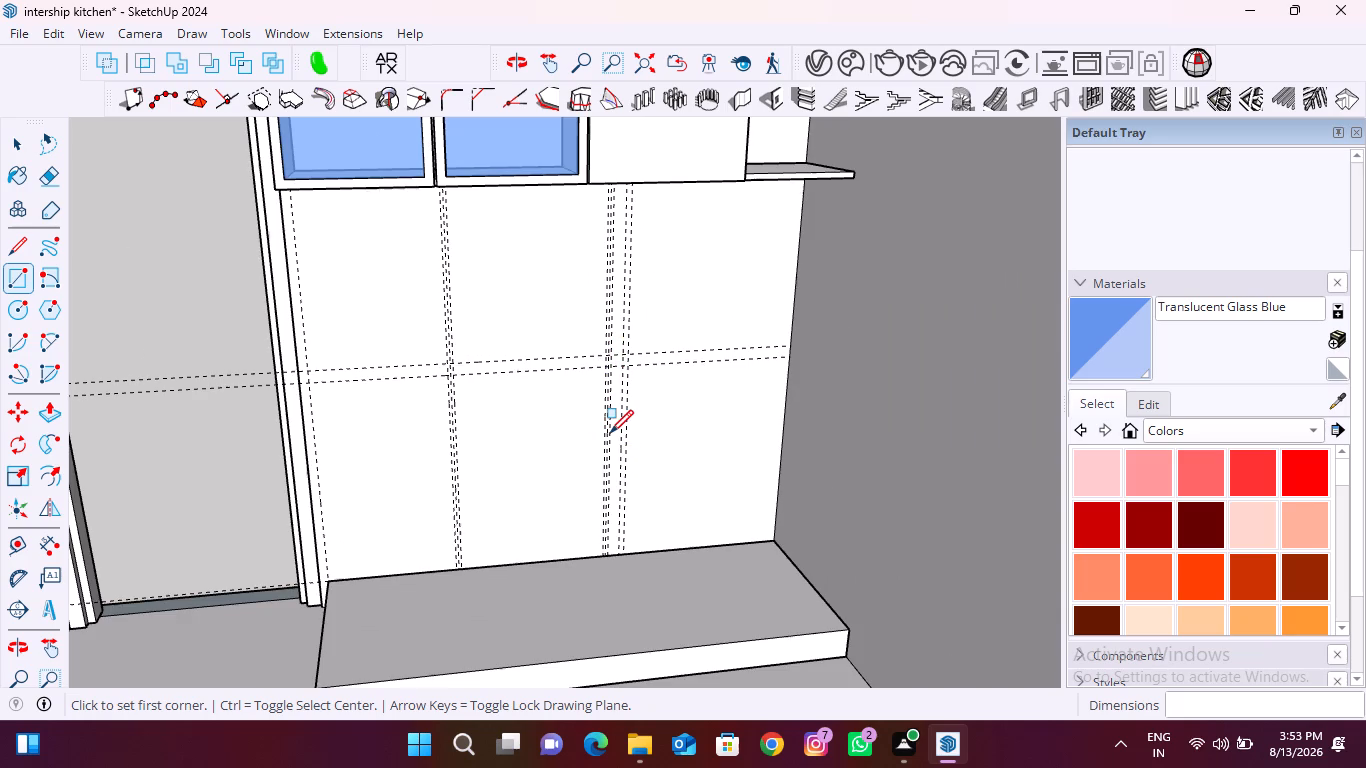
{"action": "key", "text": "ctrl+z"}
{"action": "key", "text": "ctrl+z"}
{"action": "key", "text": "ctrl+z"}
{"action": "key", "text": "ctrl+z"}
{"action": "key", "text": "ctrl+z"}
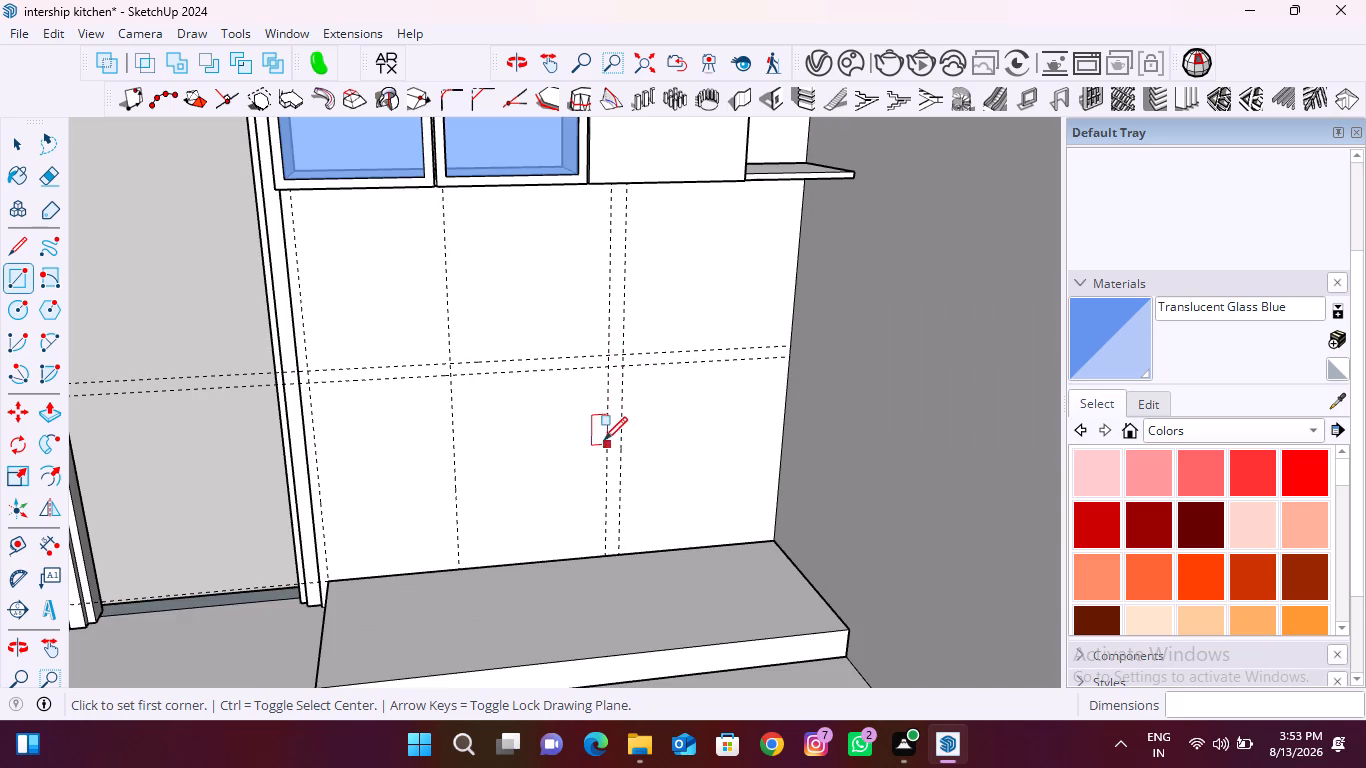
Draw a 720 by 30 mm rectangle between the side panel's edge and the adjacent vertical guide, from the lower horizontal guide to the base.
{"action": "scroll", "coordinate": [326, 415], "scroll_direction": "up", "scroll_amount": 7}
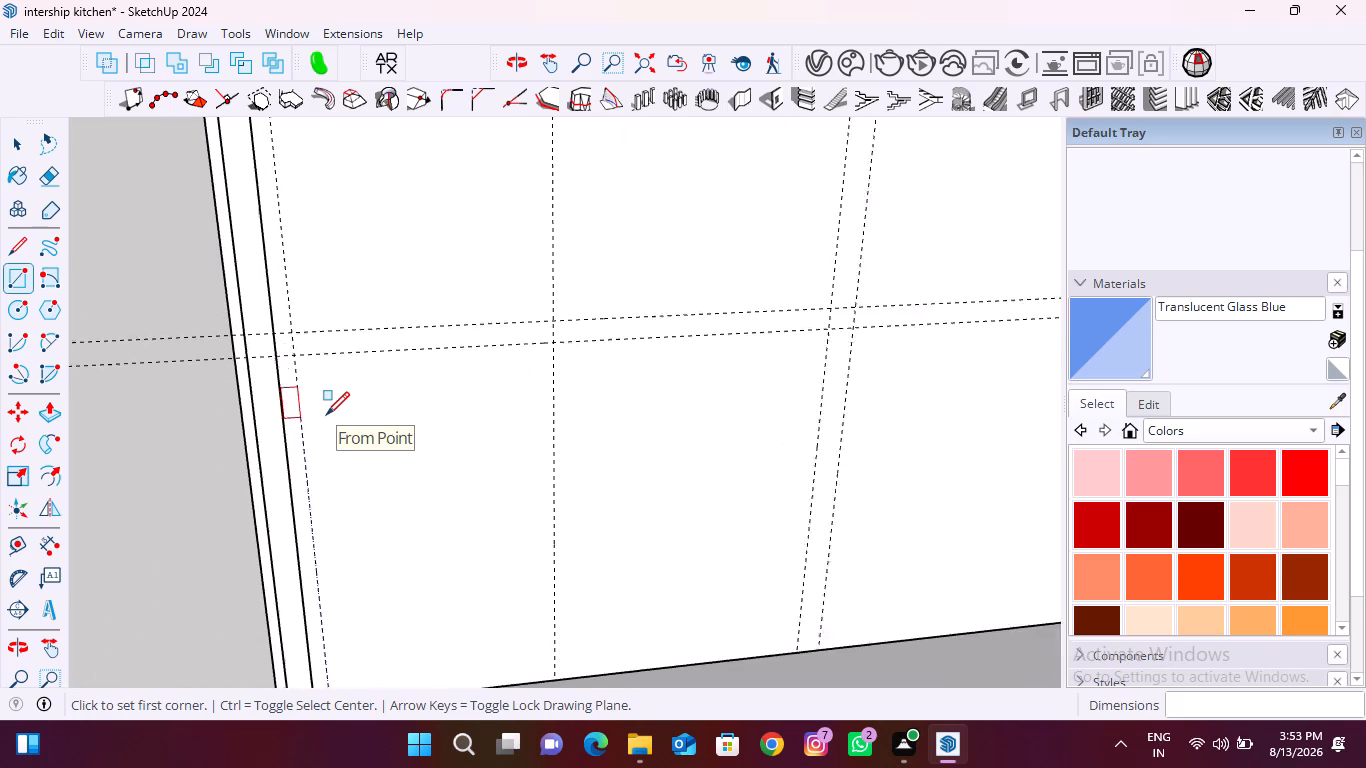
{"action": "scroll", "coordinate": [326, 415], "scroll_direction": "up", "scroll_amount": 7}
{"action": "left_click", "coordinate": [217, 283]}
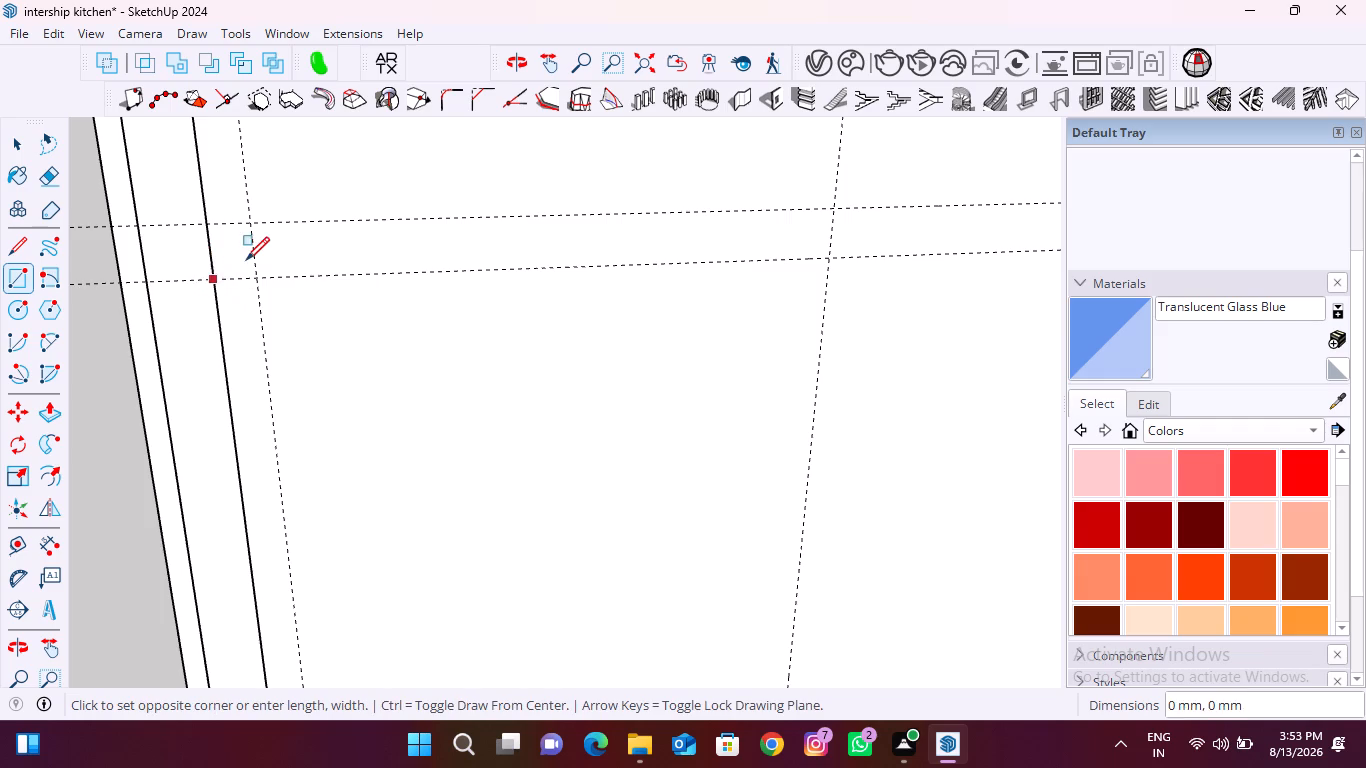
{"action": "scroll", "coordinate": [246, 260], "scroll_direction": "down", "scroll_amount": 11}
{"action": "scroll", "coordinate": [270, 592], "scroll_direction": "up", "scroll_amount": 14}
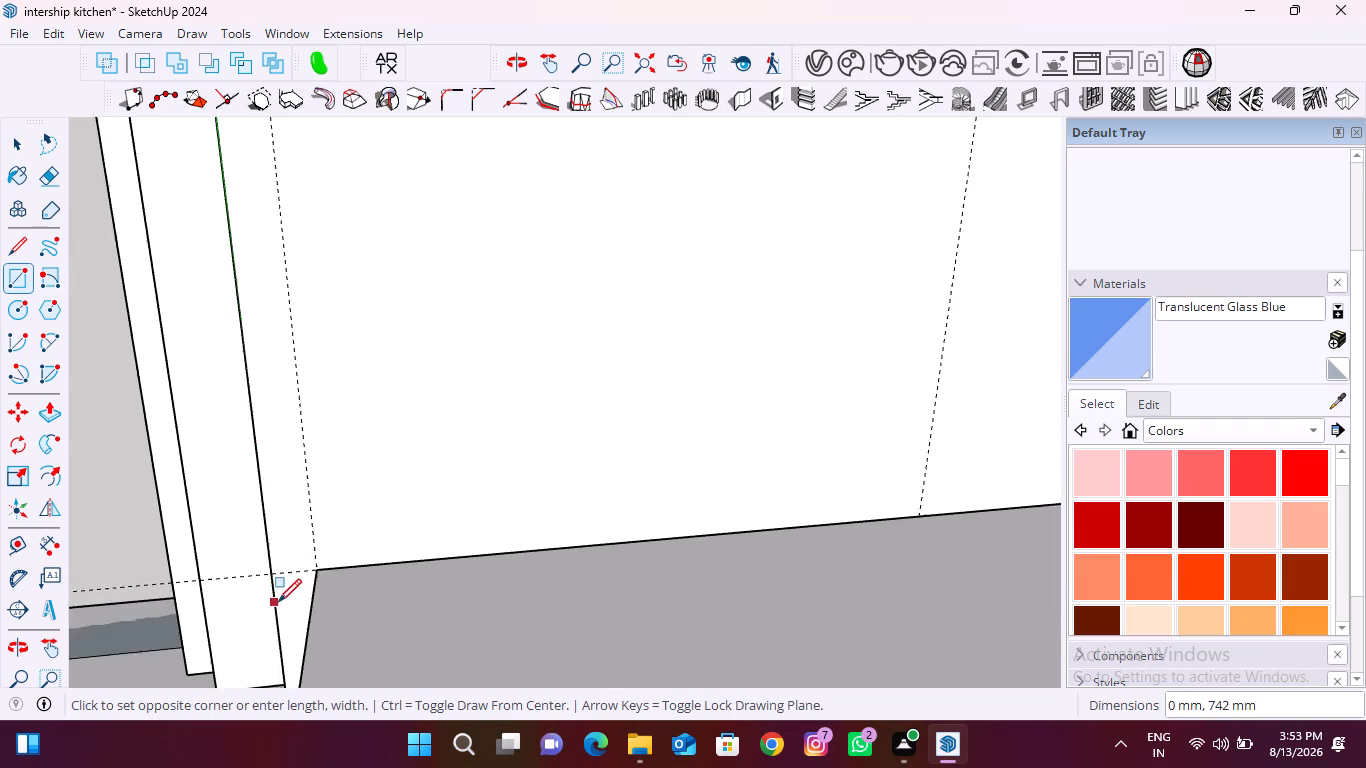
{"action": "scroll", "coordinate": [278, 602], "scroll_direction": "up", "scroll_amount": 2}
{"action": "left_click", "coordinate": [334, 560]}
Draw a 1030 by 720 mm rectangle above the base, from the narrow strip's upper corner to the right guide of the paired vertical guides.
{"action": "scroll", "coordinate": [260, 613], "scroll_direction": "down", "scroll_amount": 8}
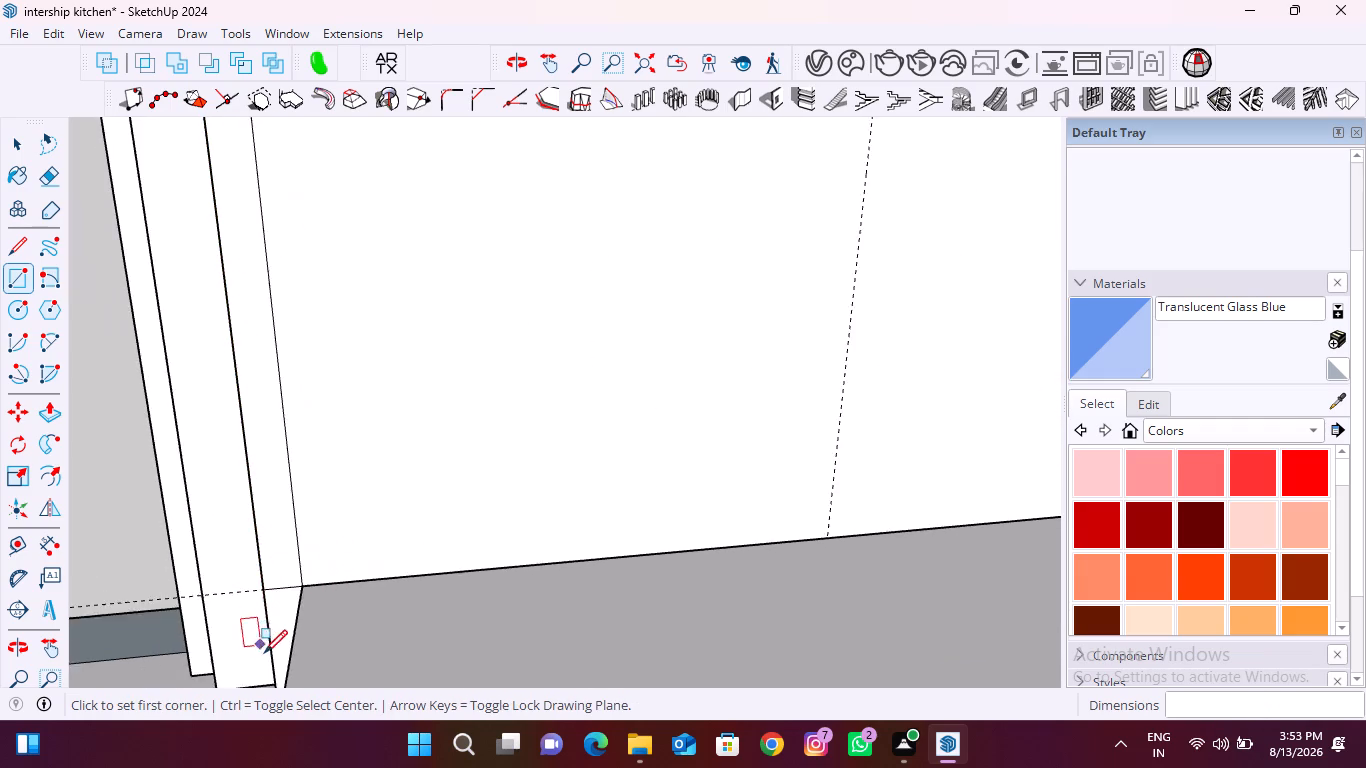
{"action": "scroll", "coordinate": [264, 653], "scroll_direction": "down", "scroll_amount": 14}
{"action": "scroll", "coordinate": [259, 430], "scroll_direction": "up", "scroll_amount": 9}
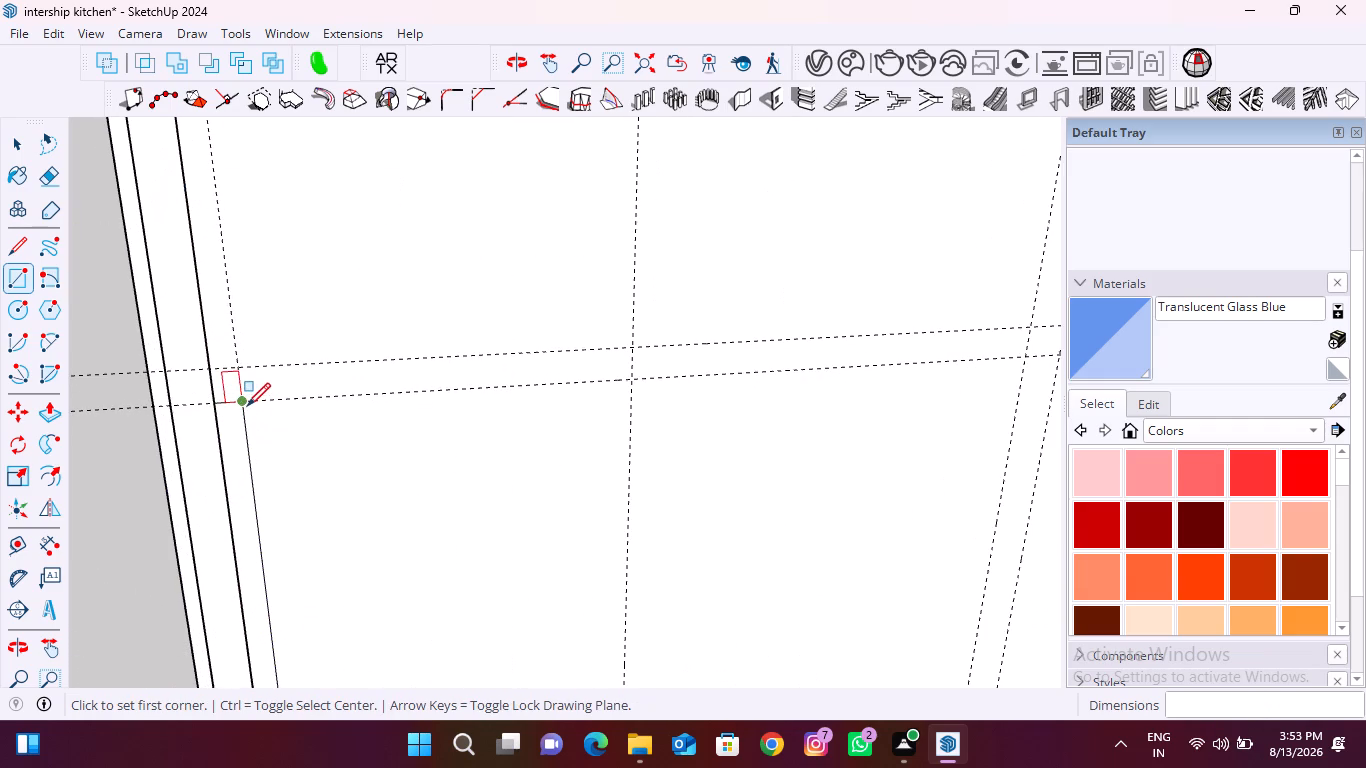
{"action": "left_click", "coordinate": [247, 406]}
{"action": "scroll", "coordinate": [144, 417], "scroll_direction": "down", "scroll_amount": 19}
{"action": "scroll", "coordinate": [333, 543], "scroll_direction": "up", "scroll_amount": 5}
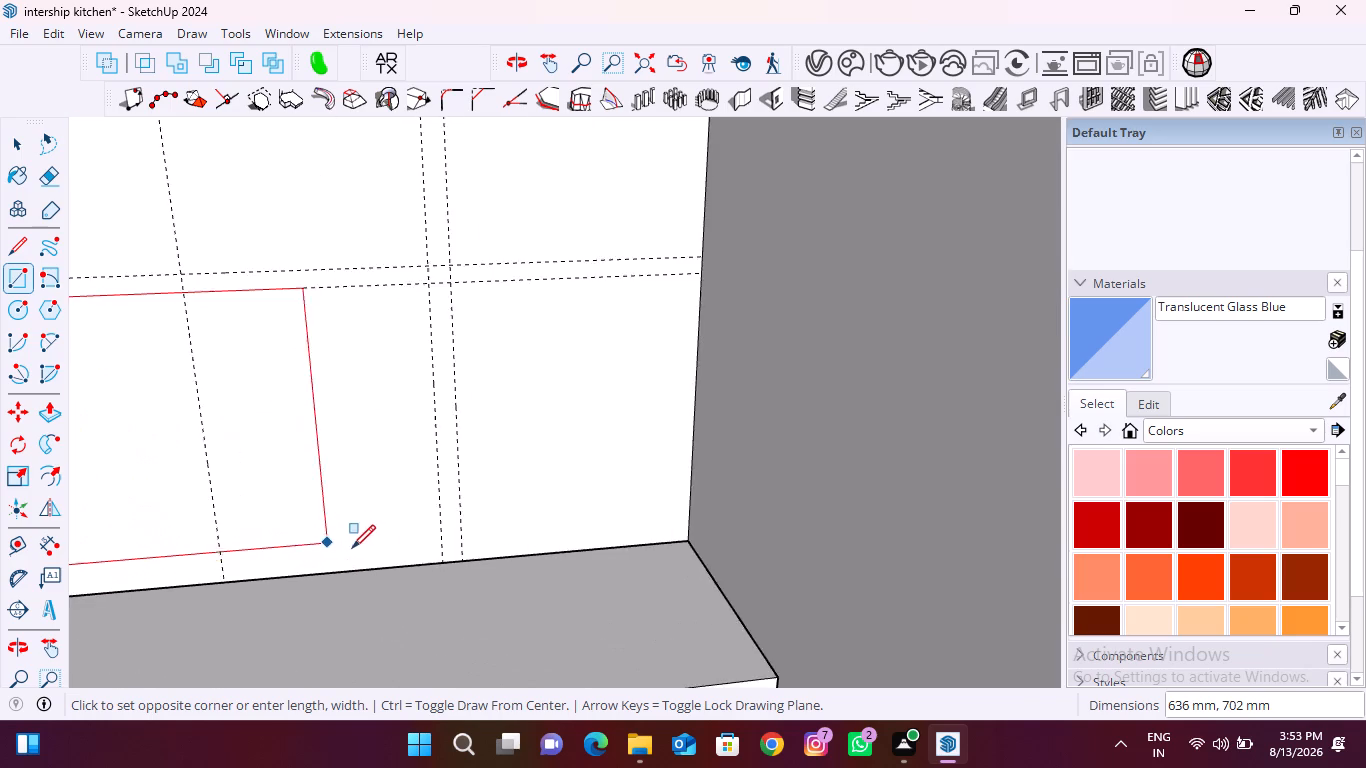
{"action": "scroll", "coordinate": [352, 548], "scroll_direction": "up", "scroll_amount": 10}
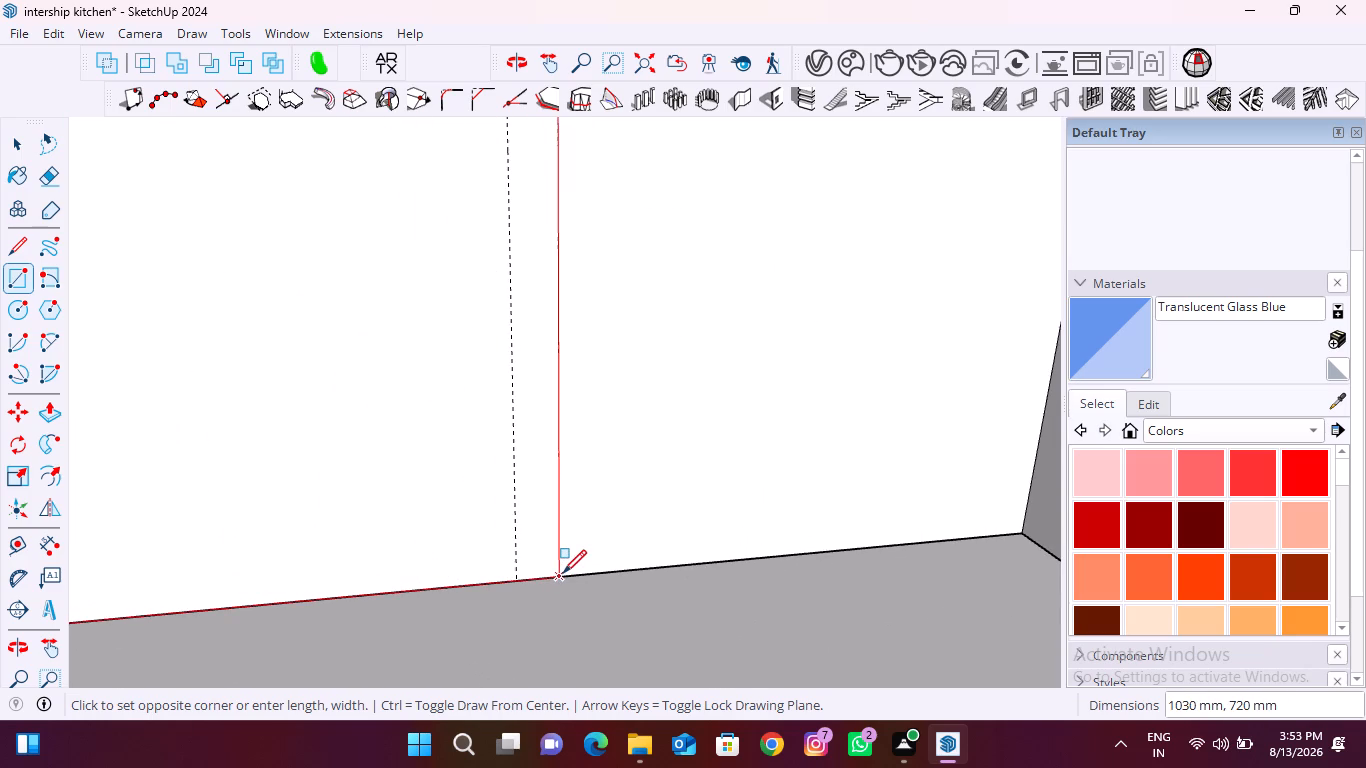
{"action": "left_click", "coordinate": [563, 573]}
{"action": "key", "text": "space"}
{"action": "scroll", "coordinate": [571, 582], "scroll_direction": "down", "scroll_amount": 11}
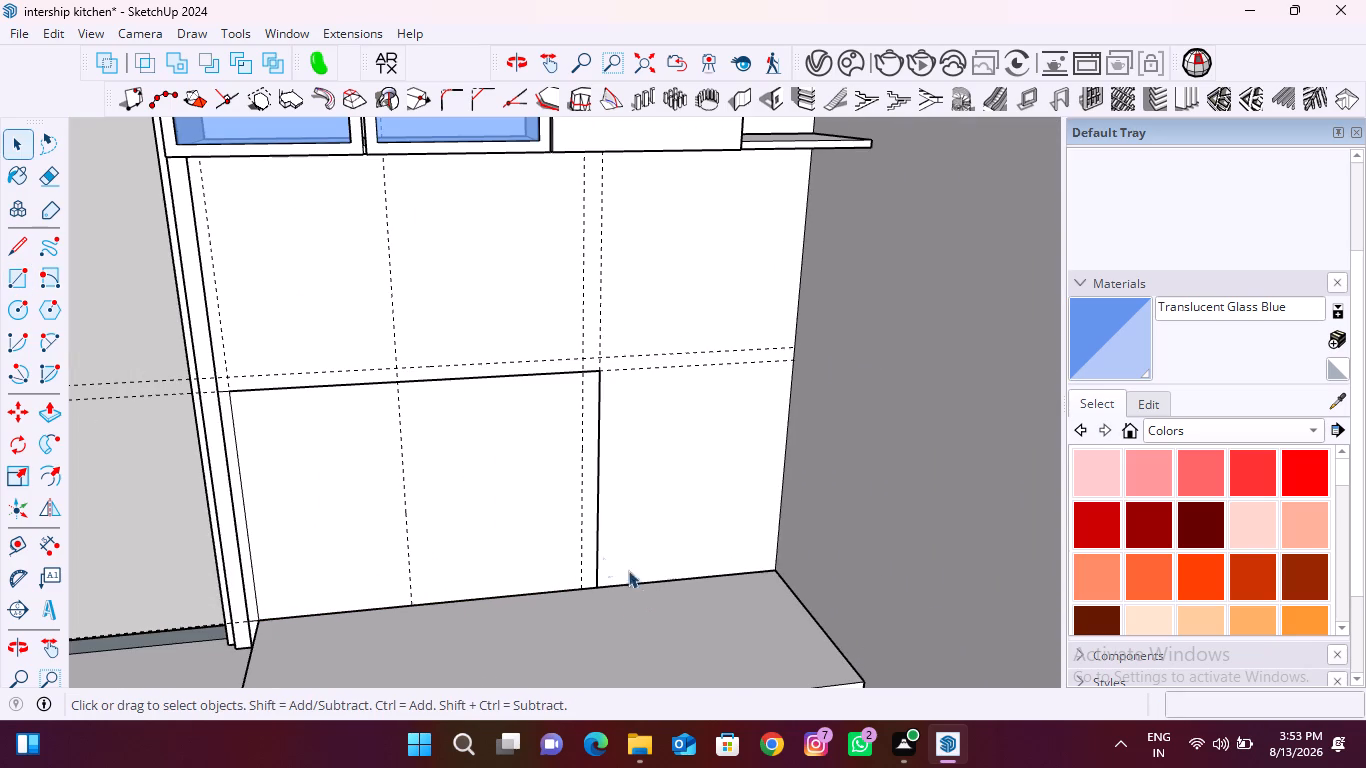
{"action": "scroll", "coordinate": [233, 387], "scroll_direction": "up", "scroll_amount": 18}
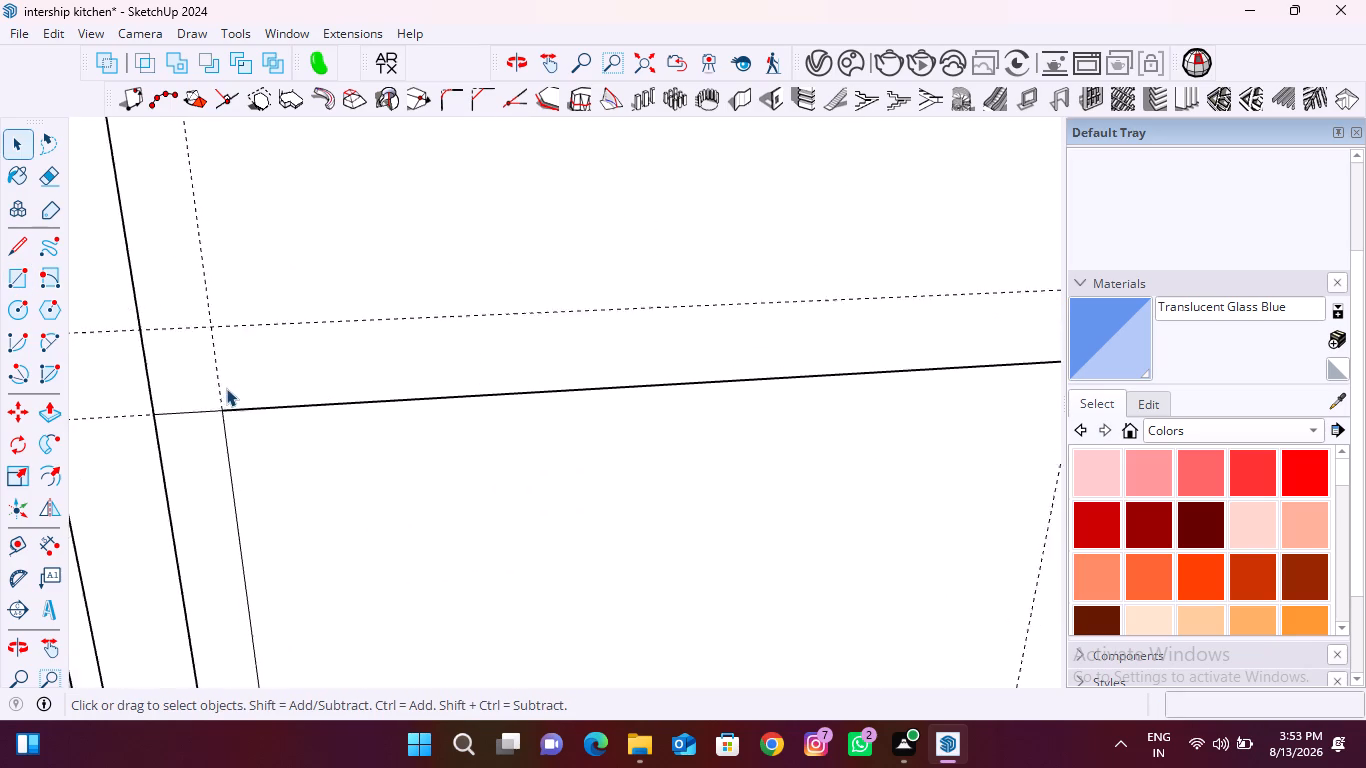
Copy the wide rectangle's vertical edge beside the narrow strip 9 mm inward into the rectangle.
{"action": "scroll", "coordinate": [226, 388], "scroll_direction": "up", "scroll_amount": 5}
{"action": "left_click", "coordinate": [219, 436]}
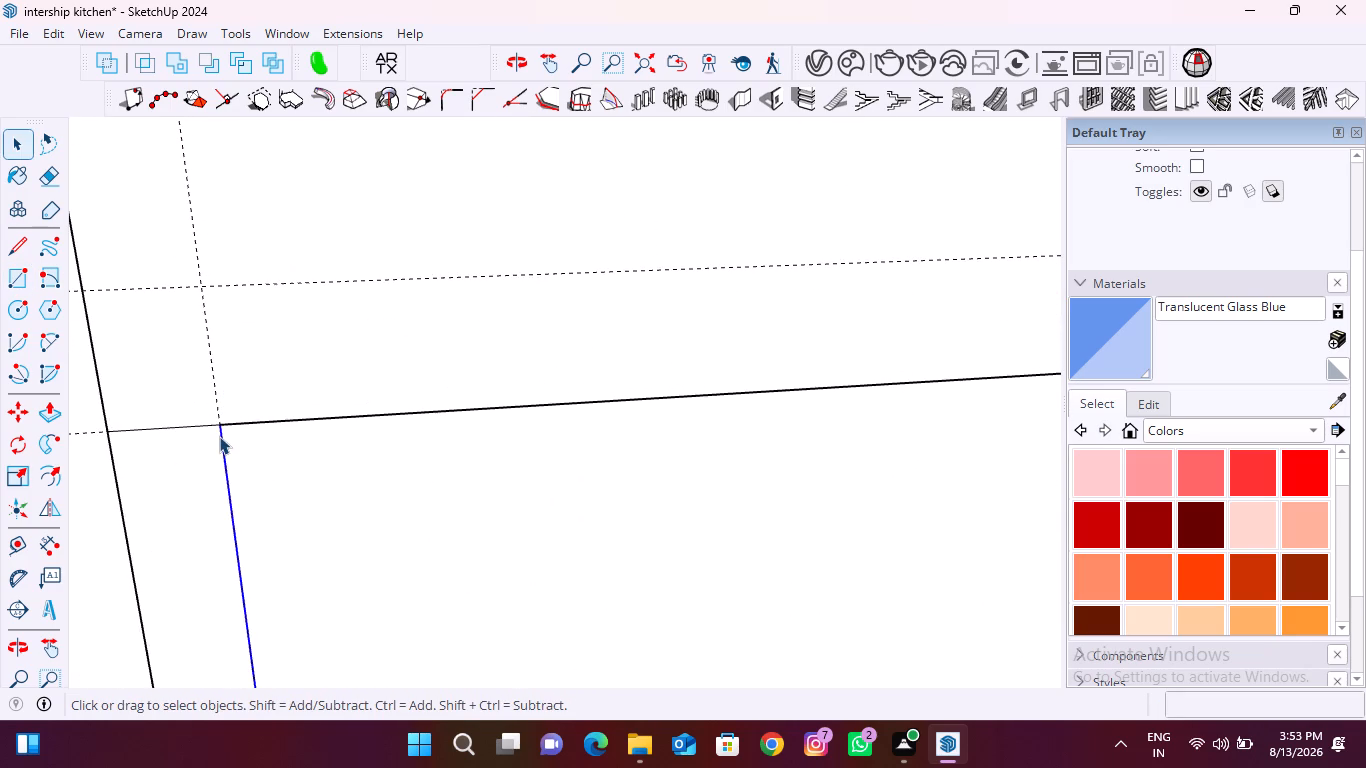
{"action": "key", "text": "m"}
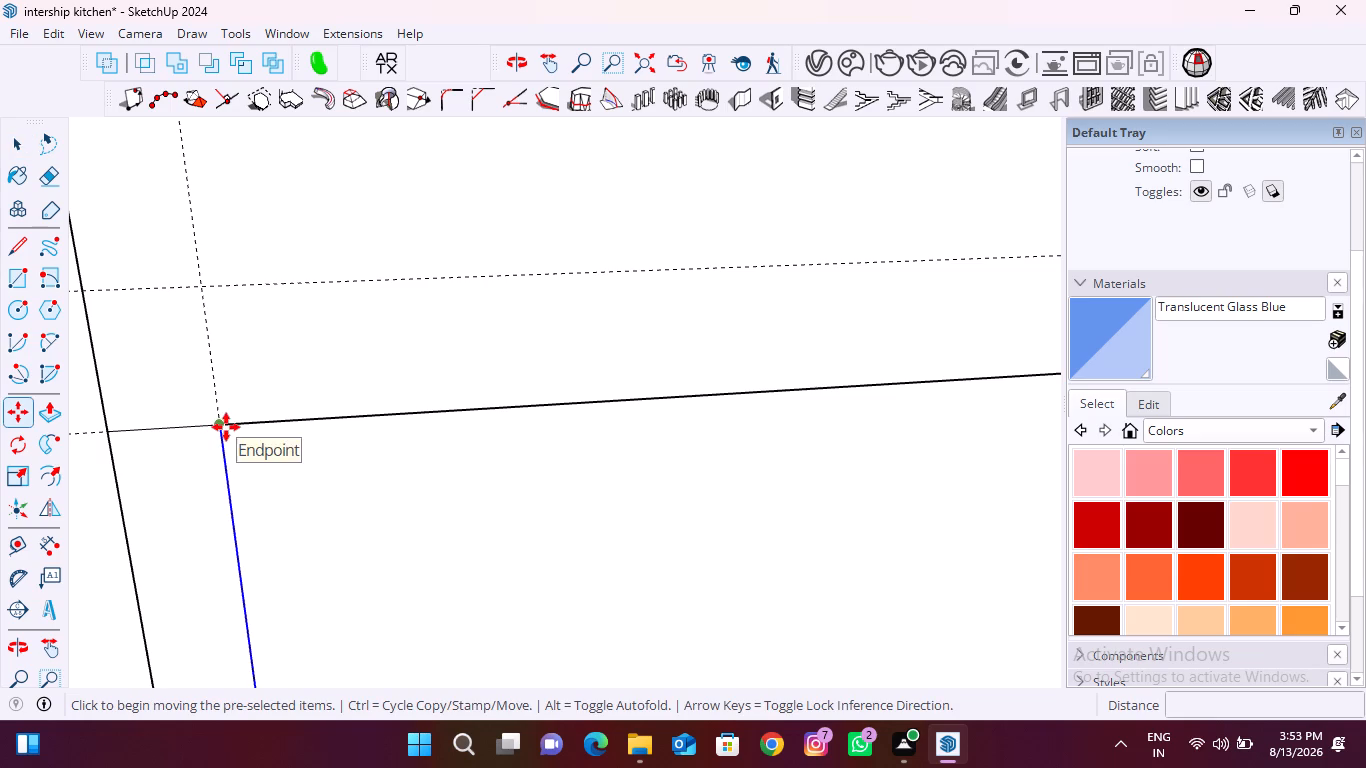
{"action": "left_click", "coordinate": [226, 427]}
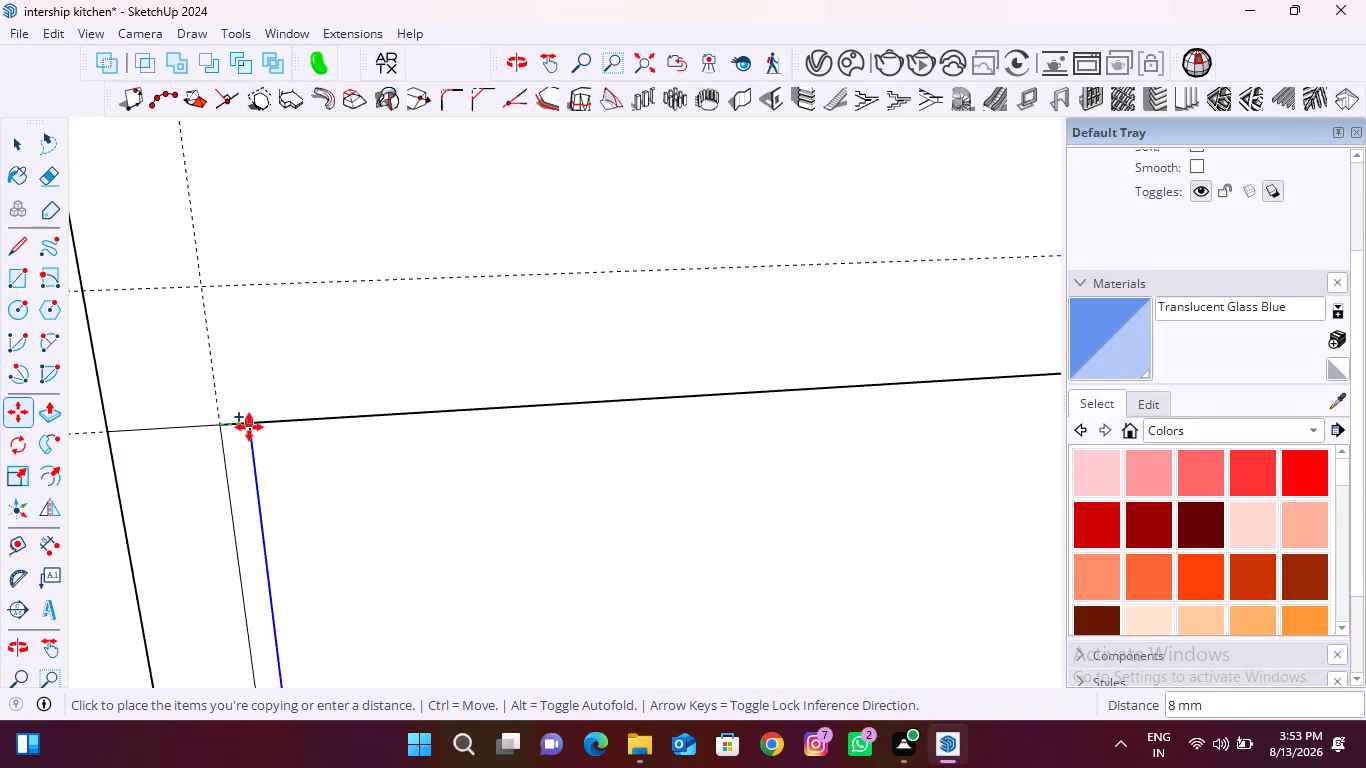
{"action": "key", "text": "9"}
{"action": "key", "text": "Return"}
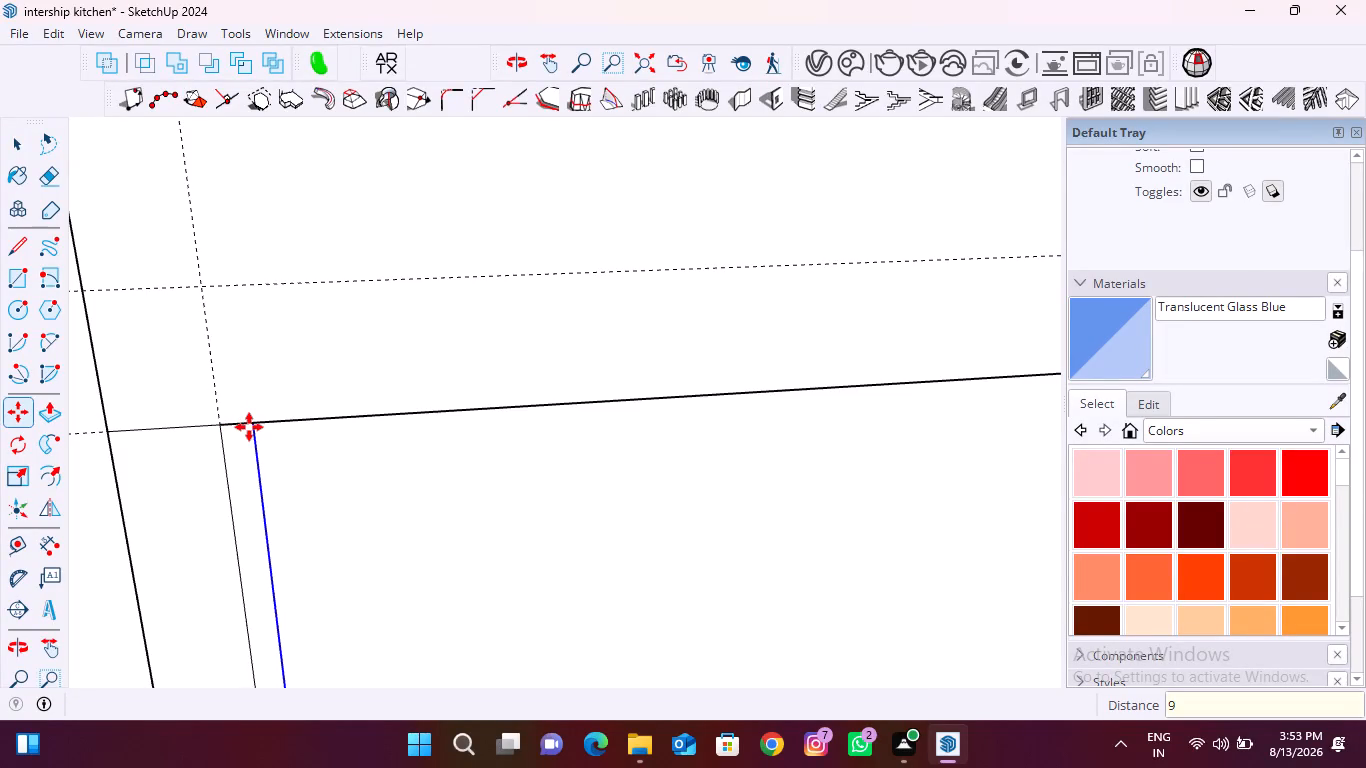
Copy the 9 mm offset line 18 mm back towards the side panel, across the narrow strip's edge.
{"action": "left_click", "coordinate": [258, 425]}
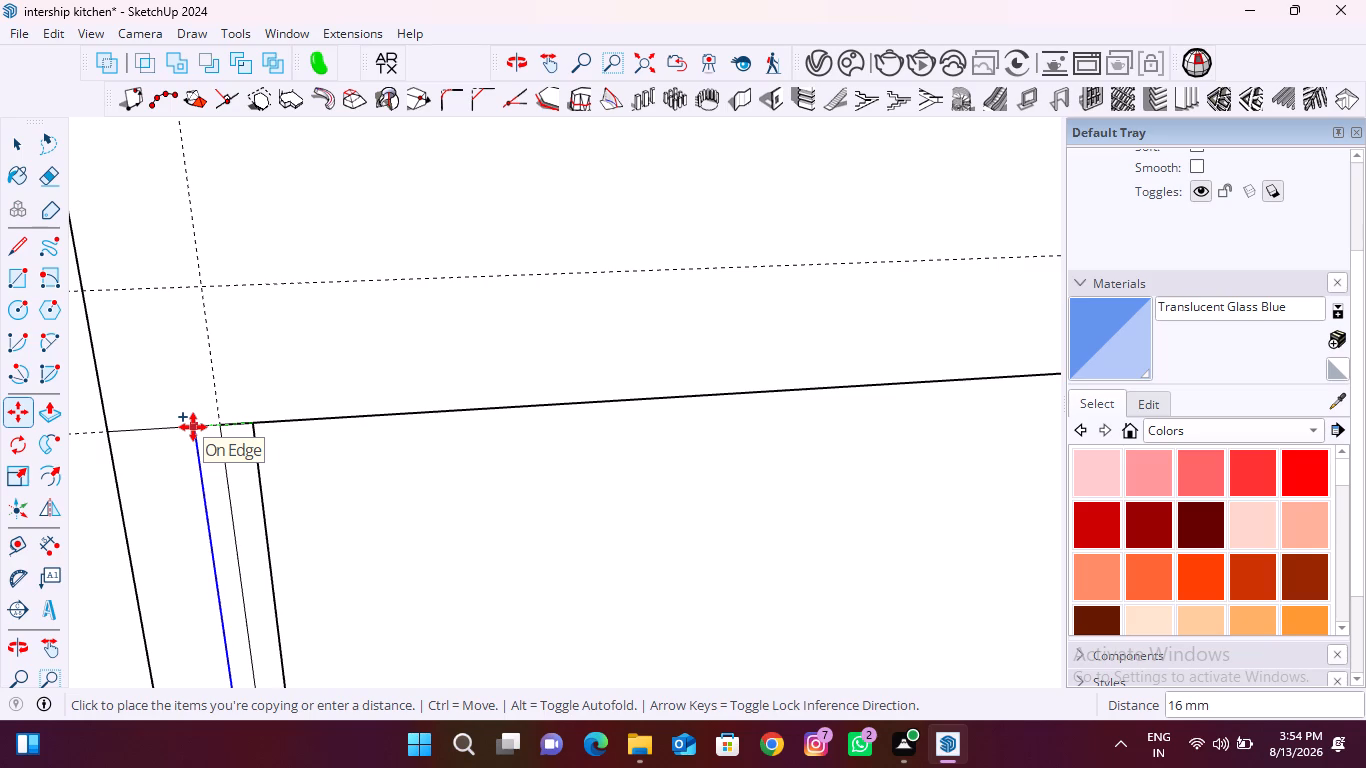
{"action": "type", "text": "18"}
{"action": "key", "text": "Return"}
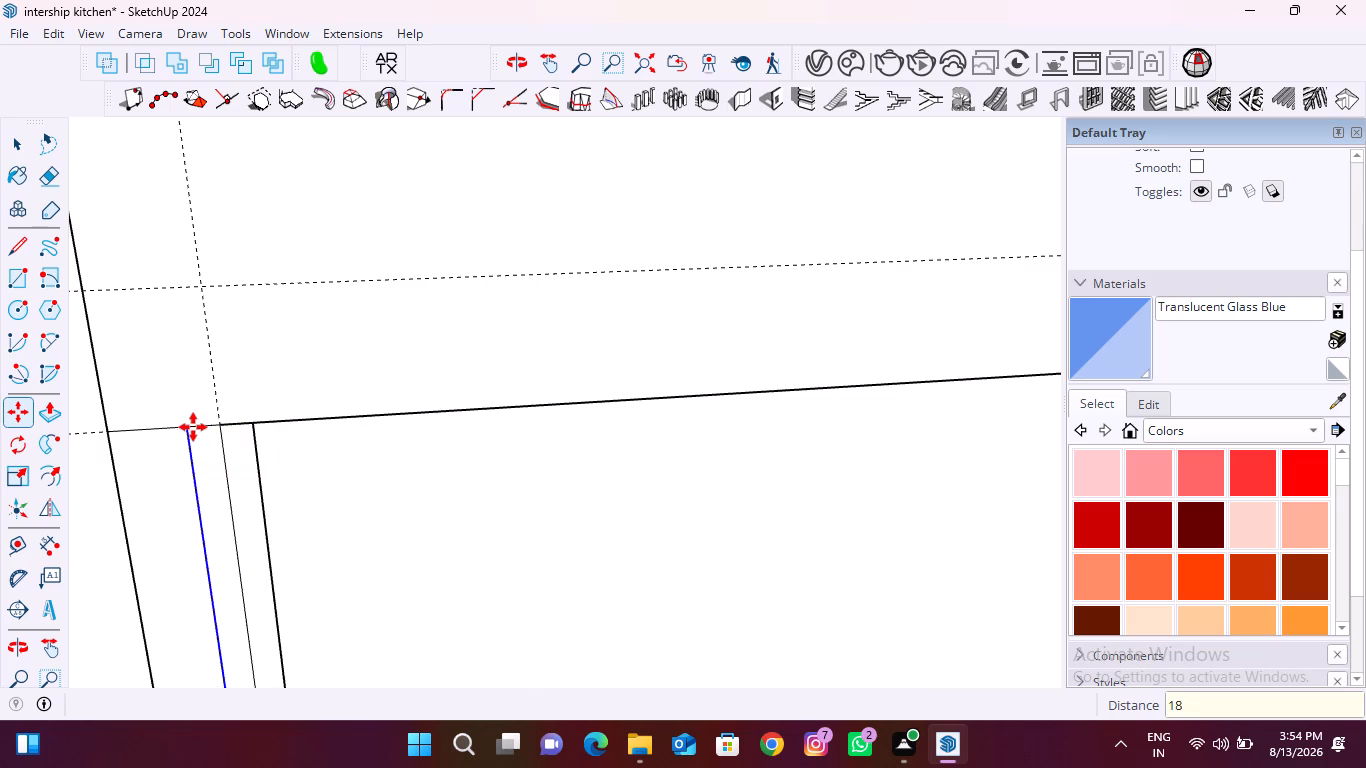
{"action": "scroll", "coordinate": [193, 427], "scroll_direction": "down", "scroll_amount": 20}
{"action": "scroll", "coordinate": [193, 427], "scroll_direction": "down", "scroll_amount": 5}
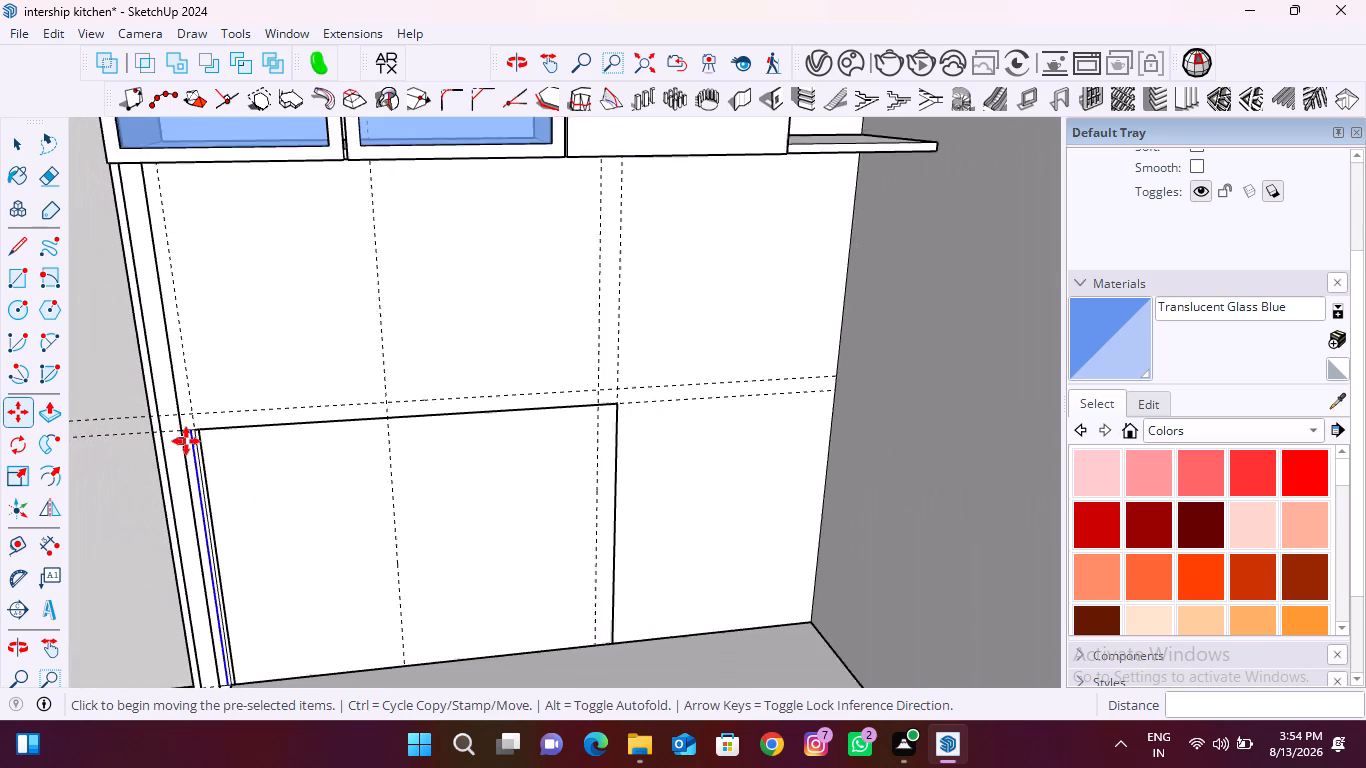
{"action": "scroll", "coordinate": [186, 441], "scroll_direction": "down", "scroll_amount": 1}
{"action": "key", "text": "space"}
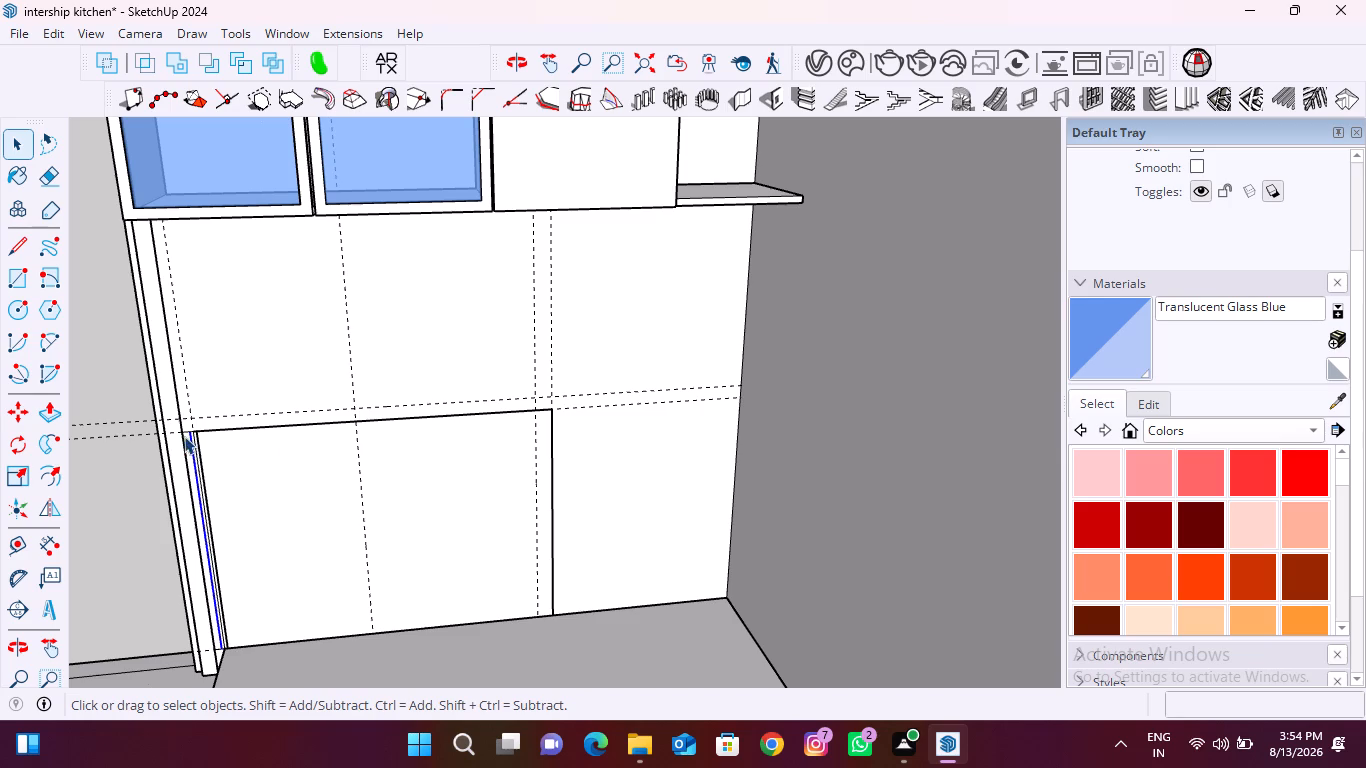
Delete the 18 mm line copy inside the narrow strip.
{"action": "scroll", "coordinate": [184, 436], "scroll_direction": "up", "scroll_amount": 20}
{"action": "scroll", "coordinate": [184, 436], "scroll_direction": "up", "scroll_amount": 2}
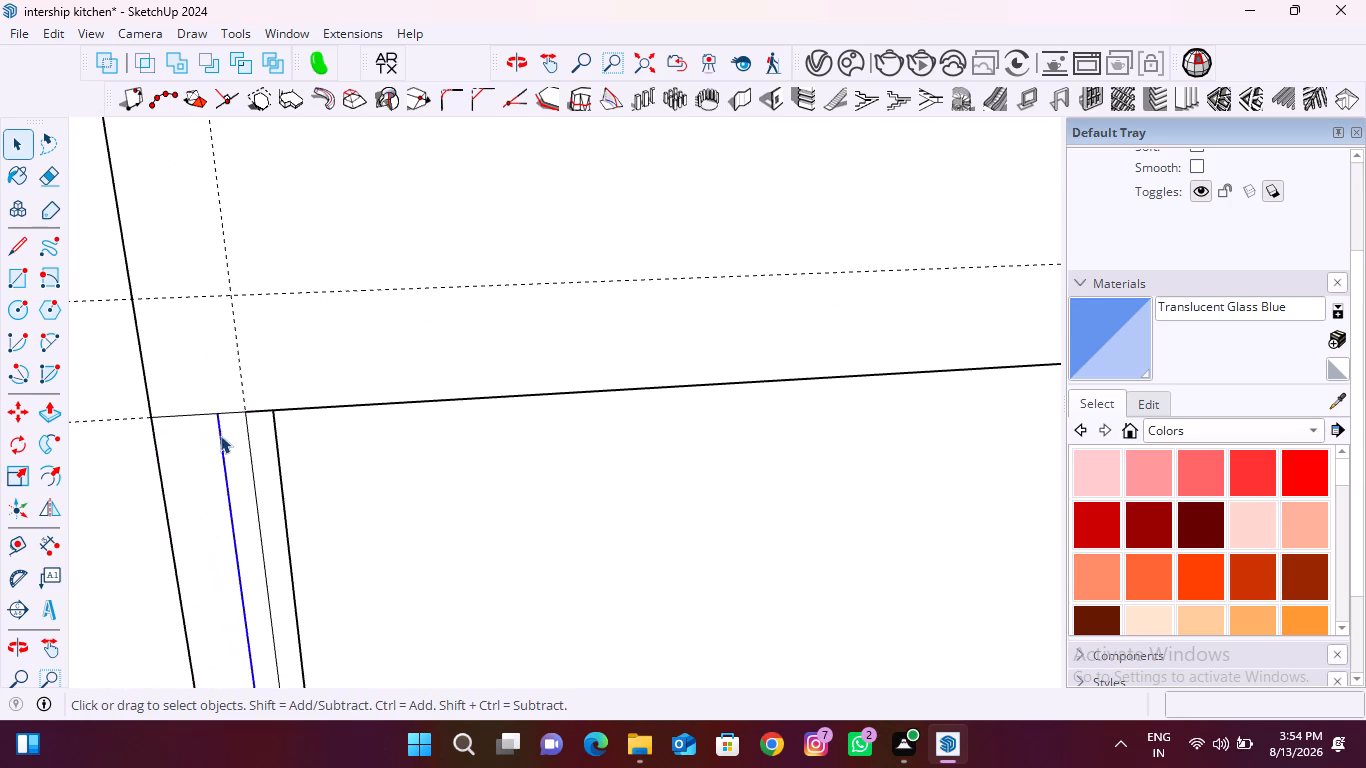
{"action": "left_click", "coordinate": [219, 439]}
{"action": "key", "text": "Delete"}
Copy the wide rectangle's far vertical edge about 50 mm inward onto the inner guide of the paired vertical guides.
{"action": "scroll", "coordinate": [151, 444], "scroll_direction": "down", "scroll_amount": 17}
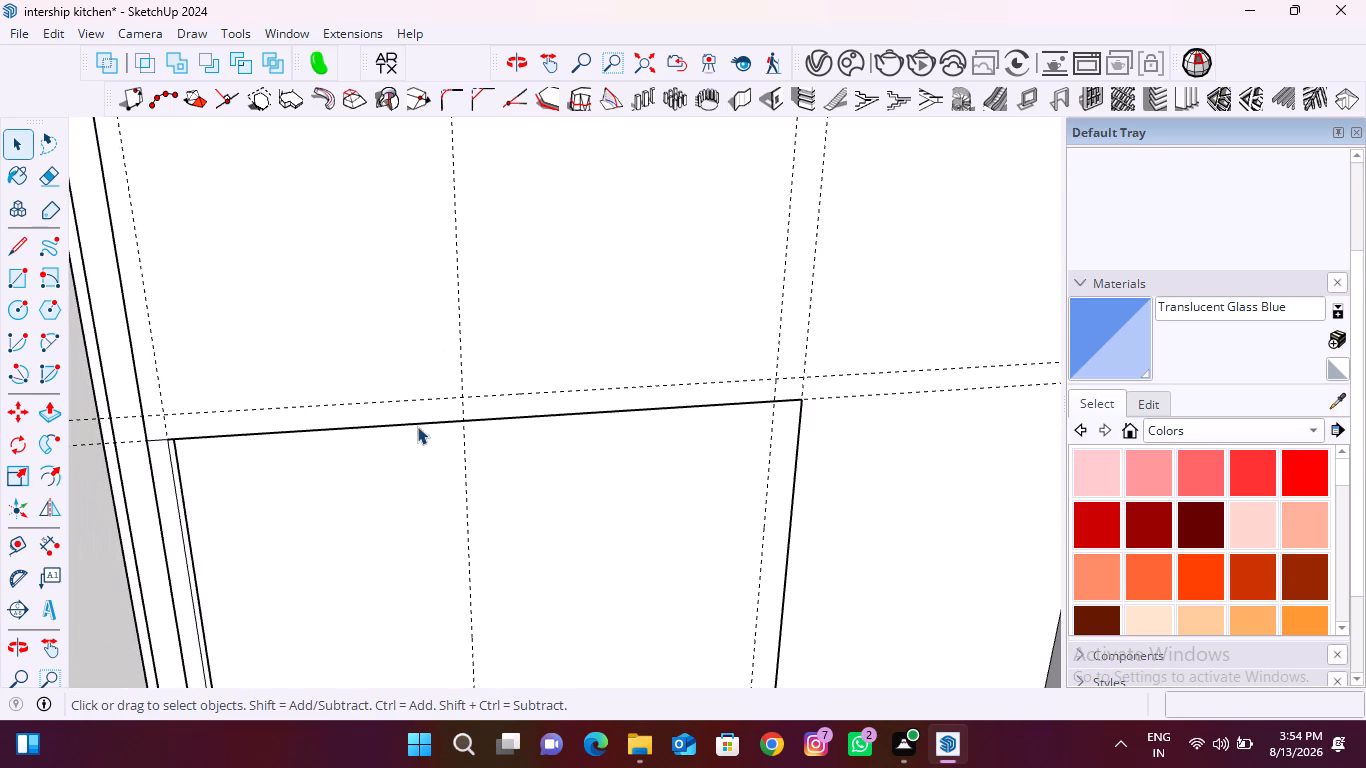
{"action": "scroll", "coordinate": [469, 423], "scroll_direction": "up", "scroll_amount": 4}
{"action": "scroll", "coordinate": [389, 472], "scroll_direction": "down", "scroll_amount": 5}
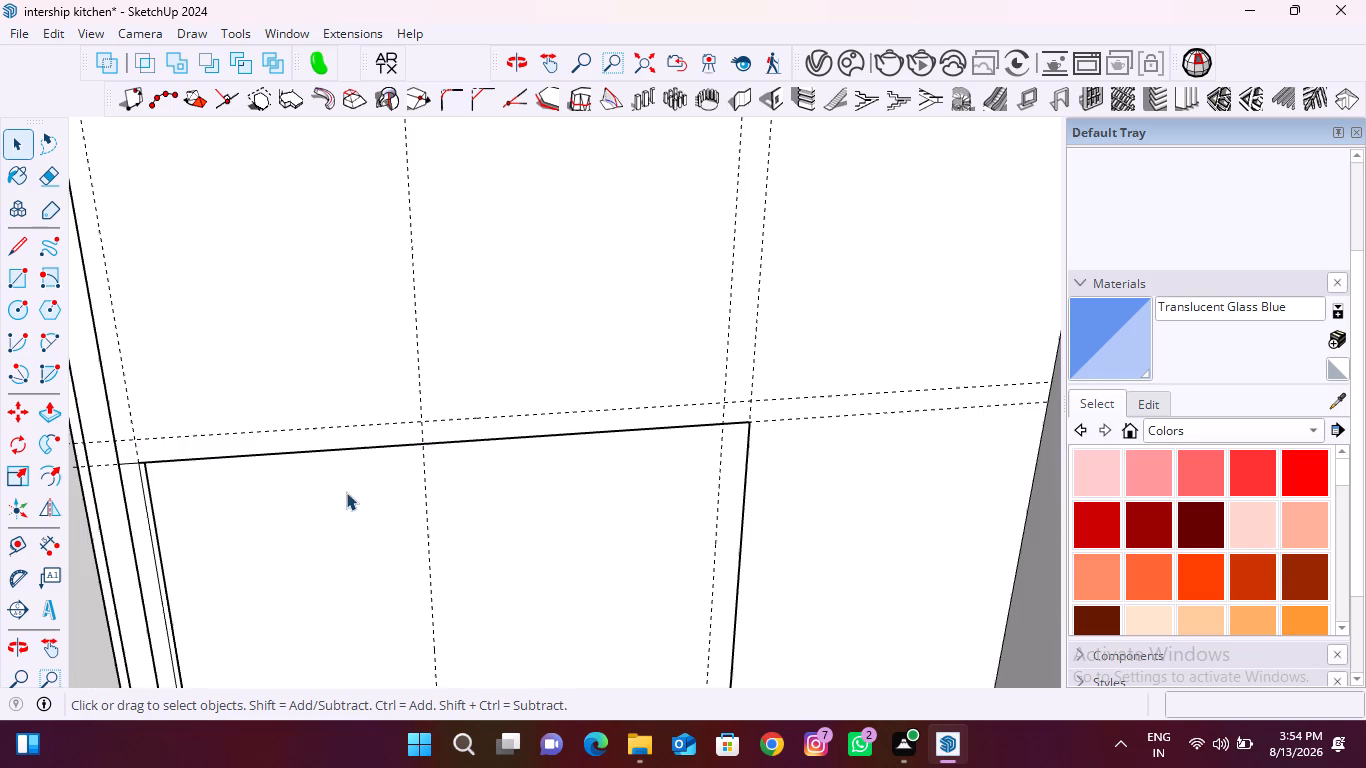
{"action": "scroll", "coordinate": [753, 429], "scroll_direction": "up", "scroll_amount": 15}
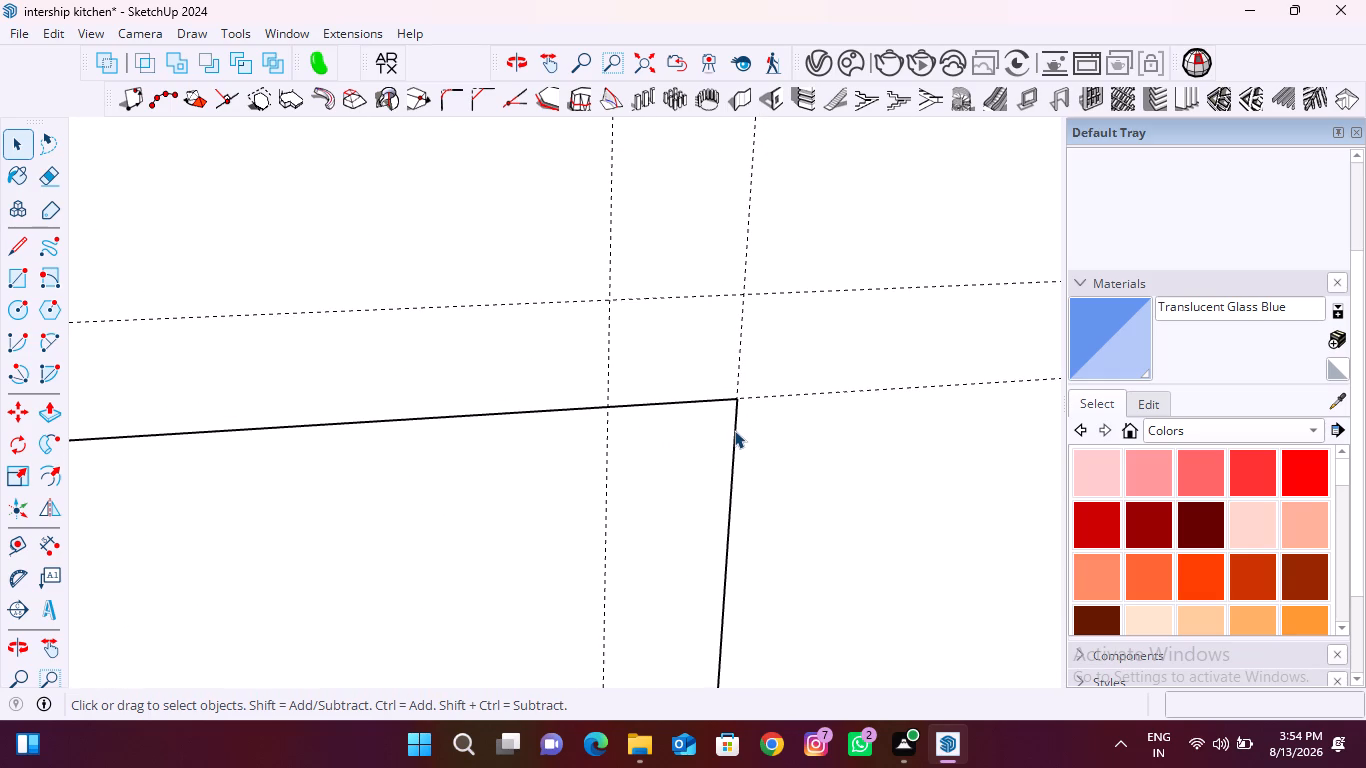
{"action": "left_click", "coordinate": [734, 430]}
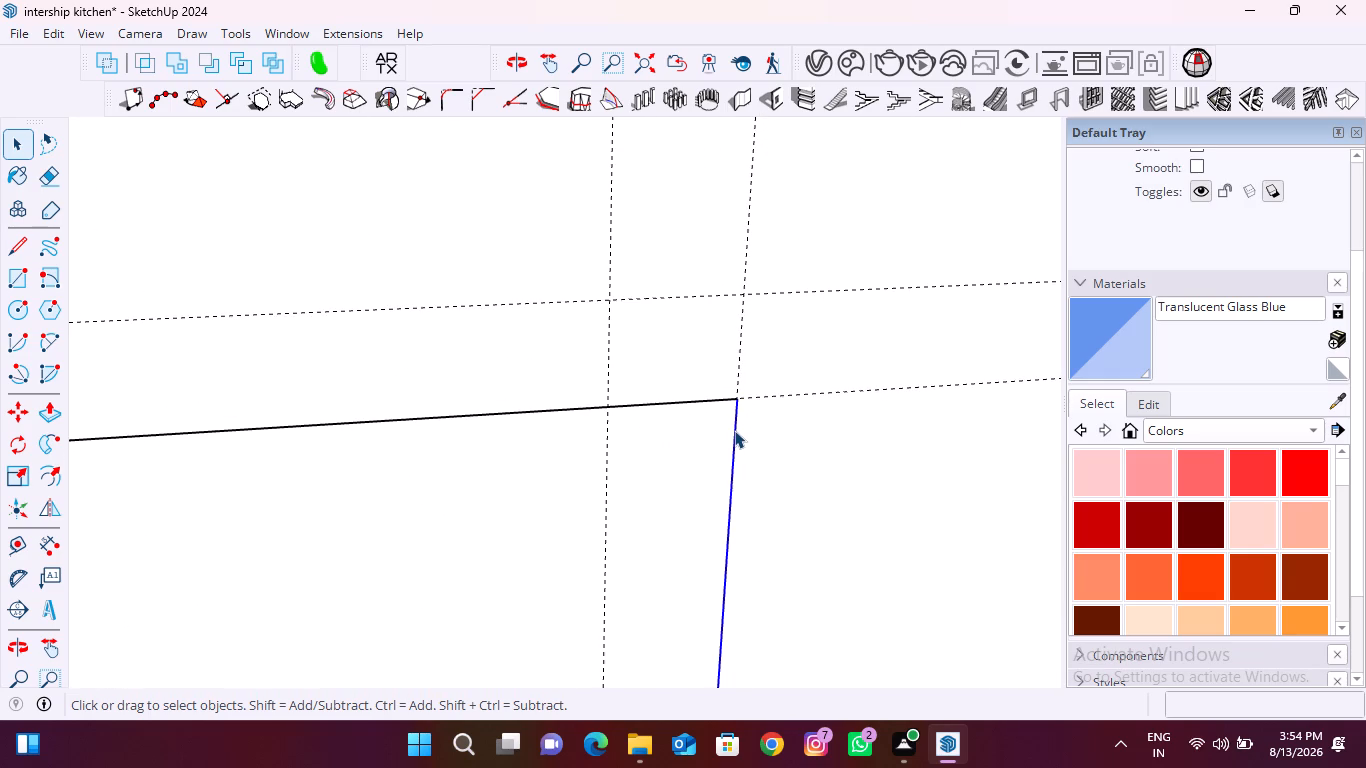
{"action": "key", "text": "m"}
{"action": "left_click", "coordinate": [735, 403]}
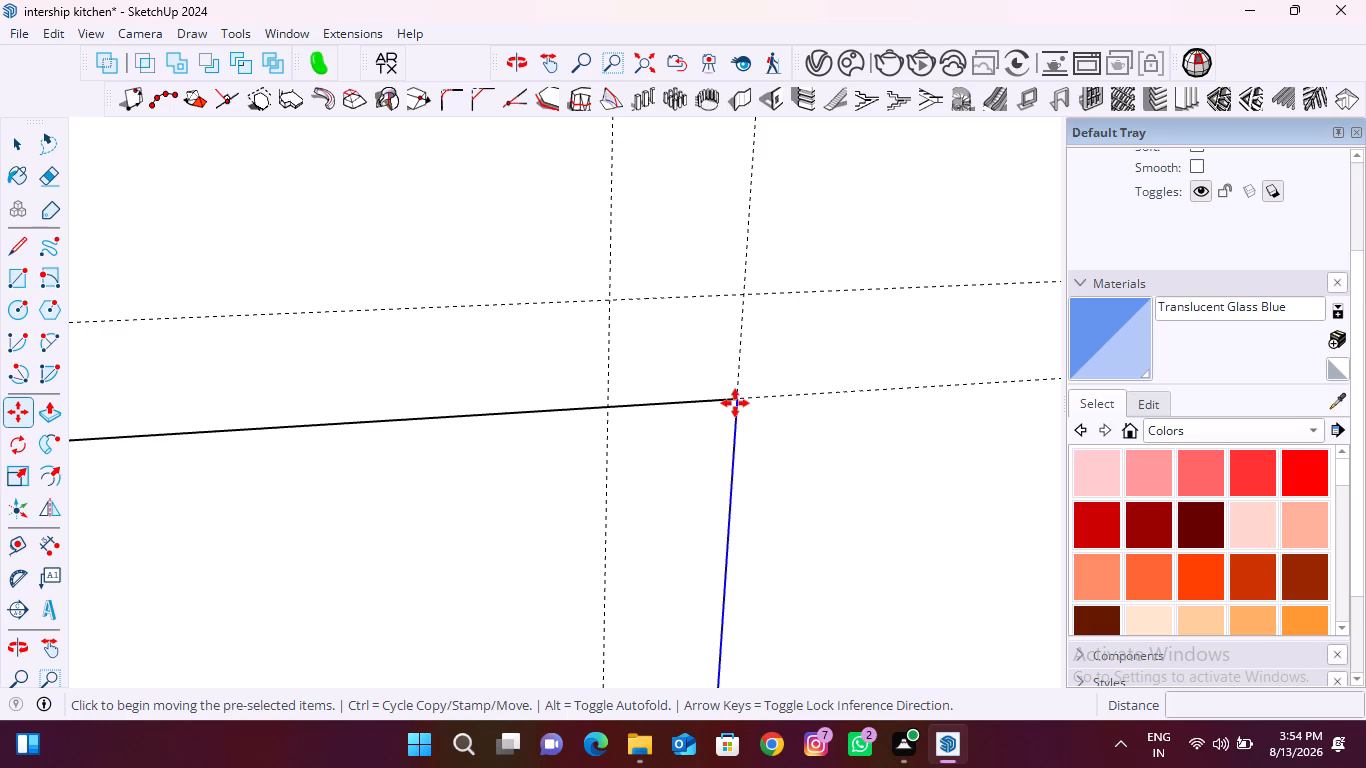
{"action": "left_click", "coordinate": [607, 411]}
Copy the line on the inner paired guide 18 mm further into the wide rectangle.
{"action": "left_click", "coordinate": [609, 408]}
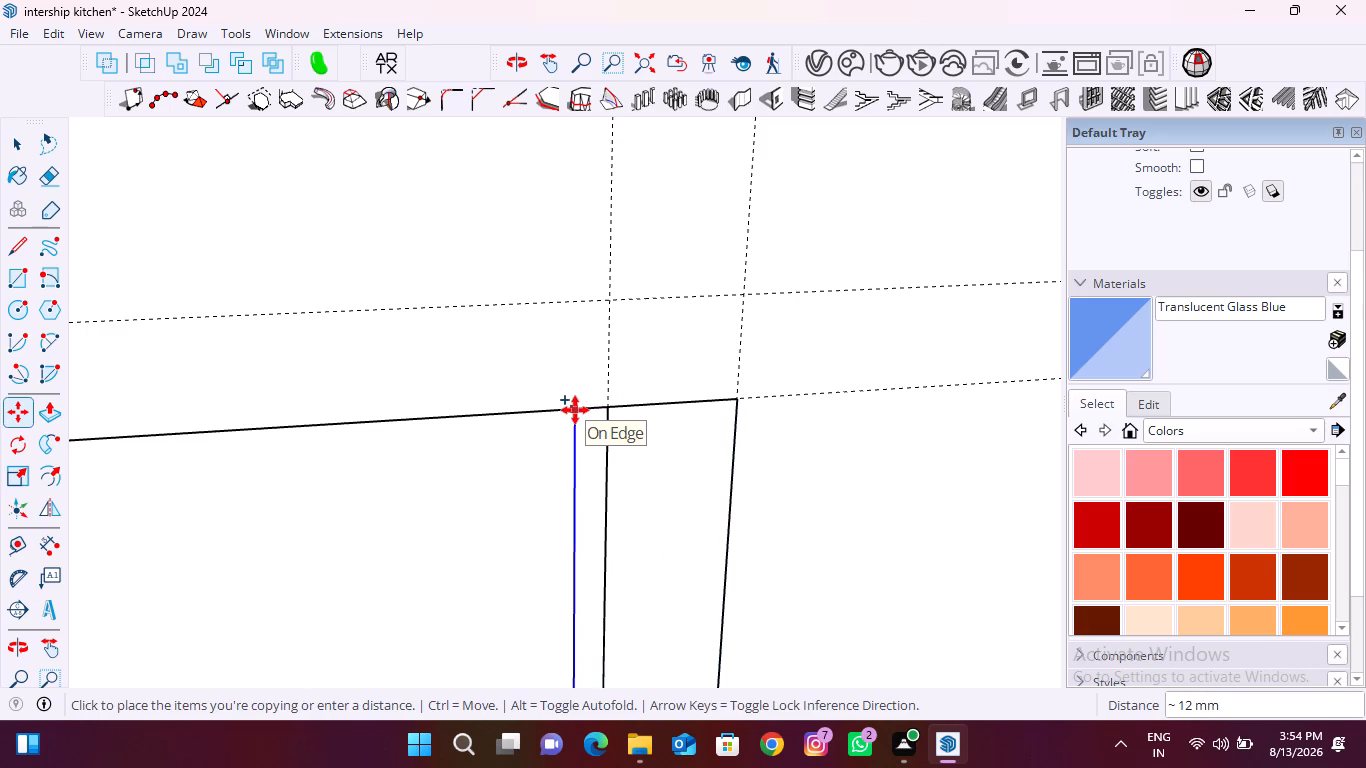
{"action": "type", "text": "18"}
{"action": "key", "text": "Return"}
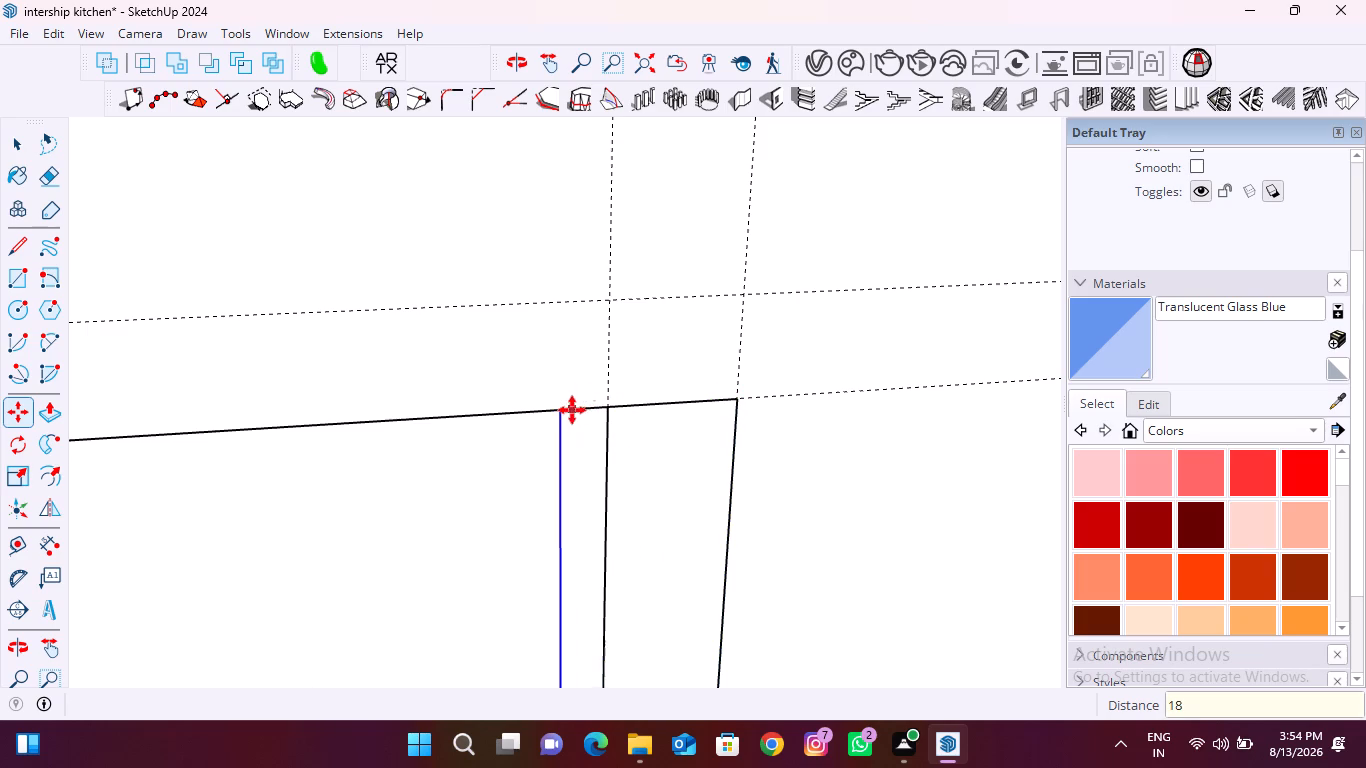
{"action": "scroll", "coordinate": [648, 369], "scroll_direction": "down", "scroll_amount": 20}
{"action": "key", "text": "space"}
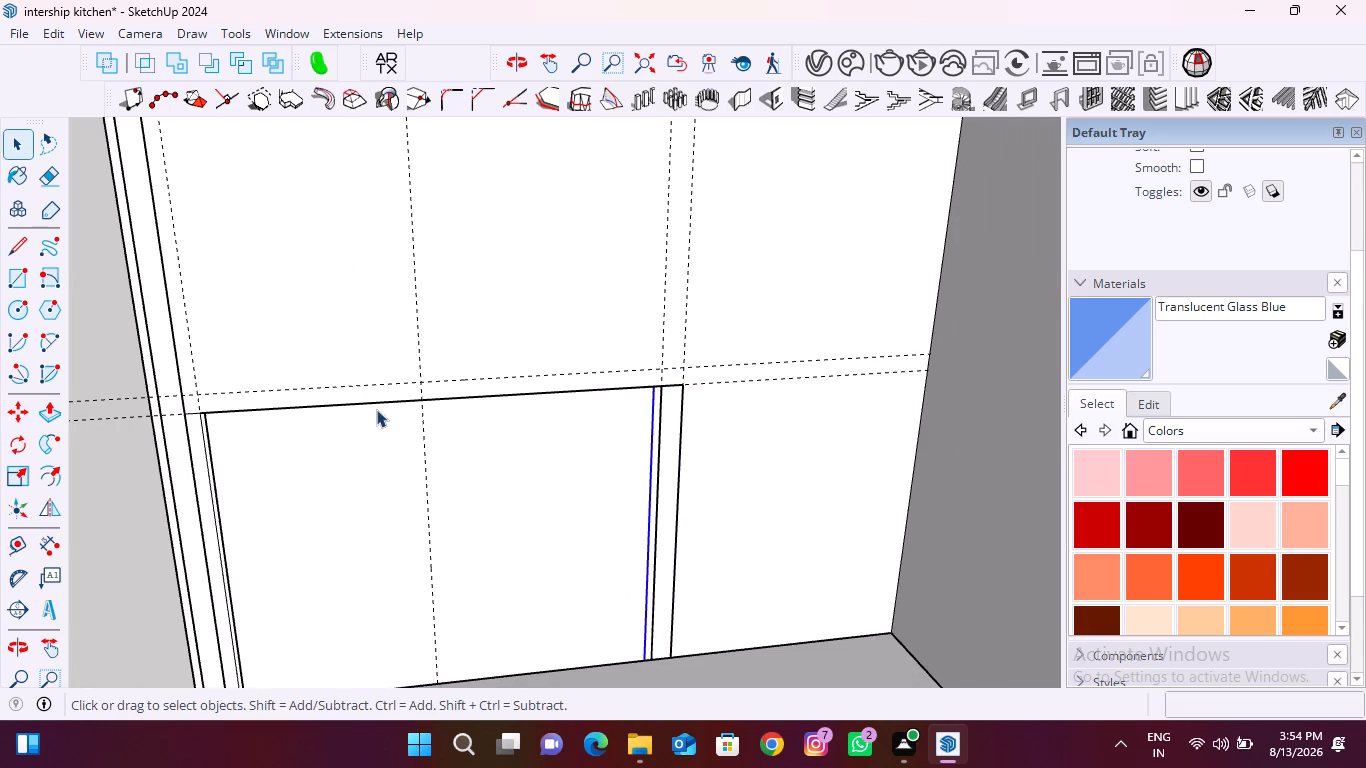
Copy the 18 mm offset line onto the single vertical guide at the middle of the wide rectangle.
{"action": "scroll", "coordinate": [432, 400], "scroll_direction": "up", "scroll_amount": 6}
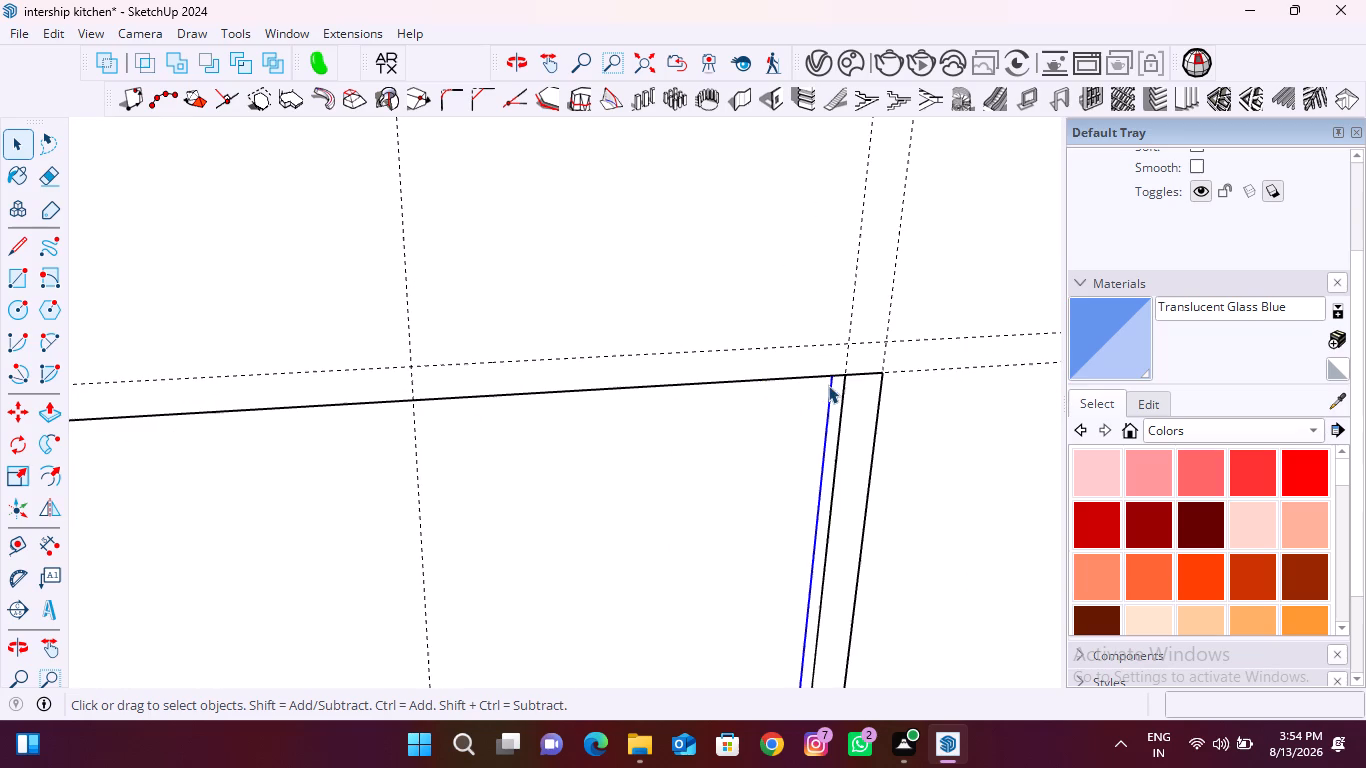
{"action": "key", "text": "m"}
{"action": "left_click", "coordinate": [828, 379]}
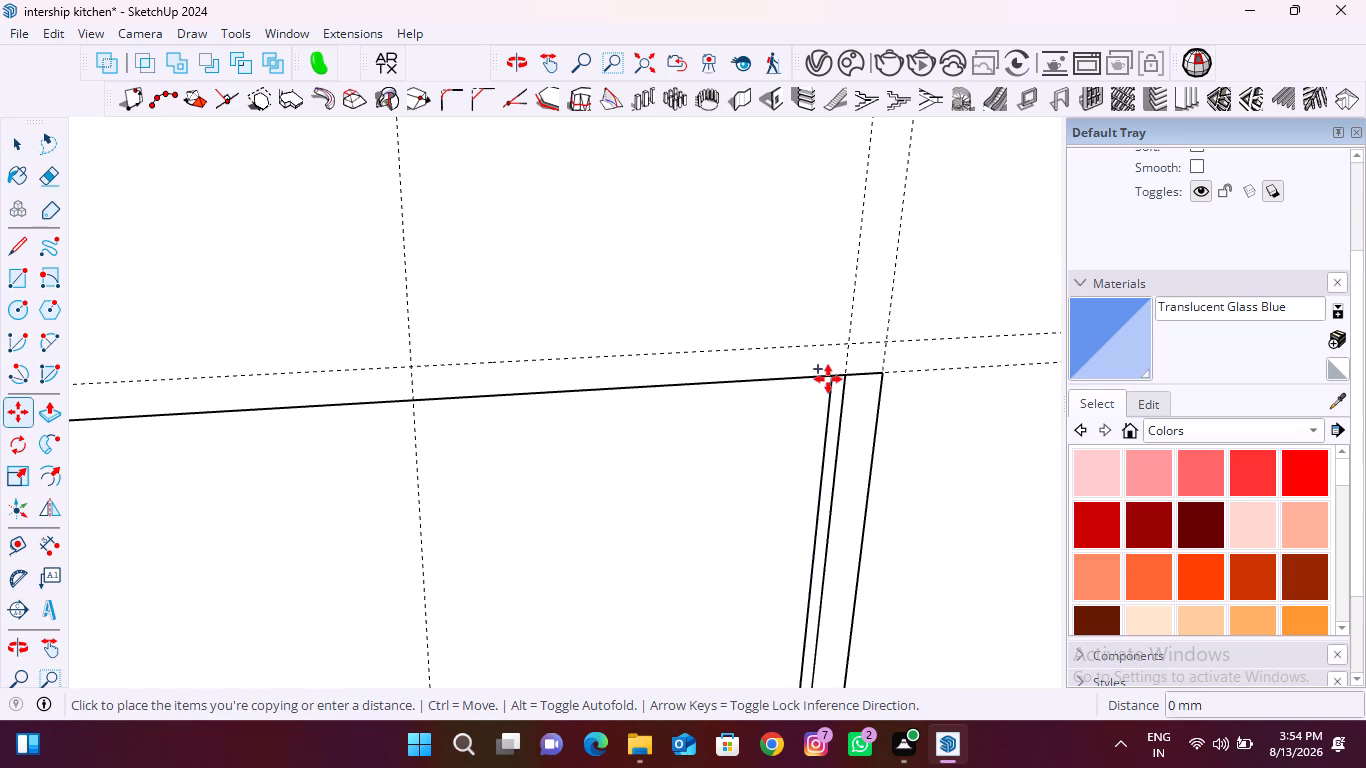
{"action": "left_click", "coordinate": [409, 406]}
Copy the middle line 9 mm towards the paired guides, and that copy 18 mm back across it, to outline an 18 mm divider.
{"action": "left_click", "coordinate": [413, 403]}
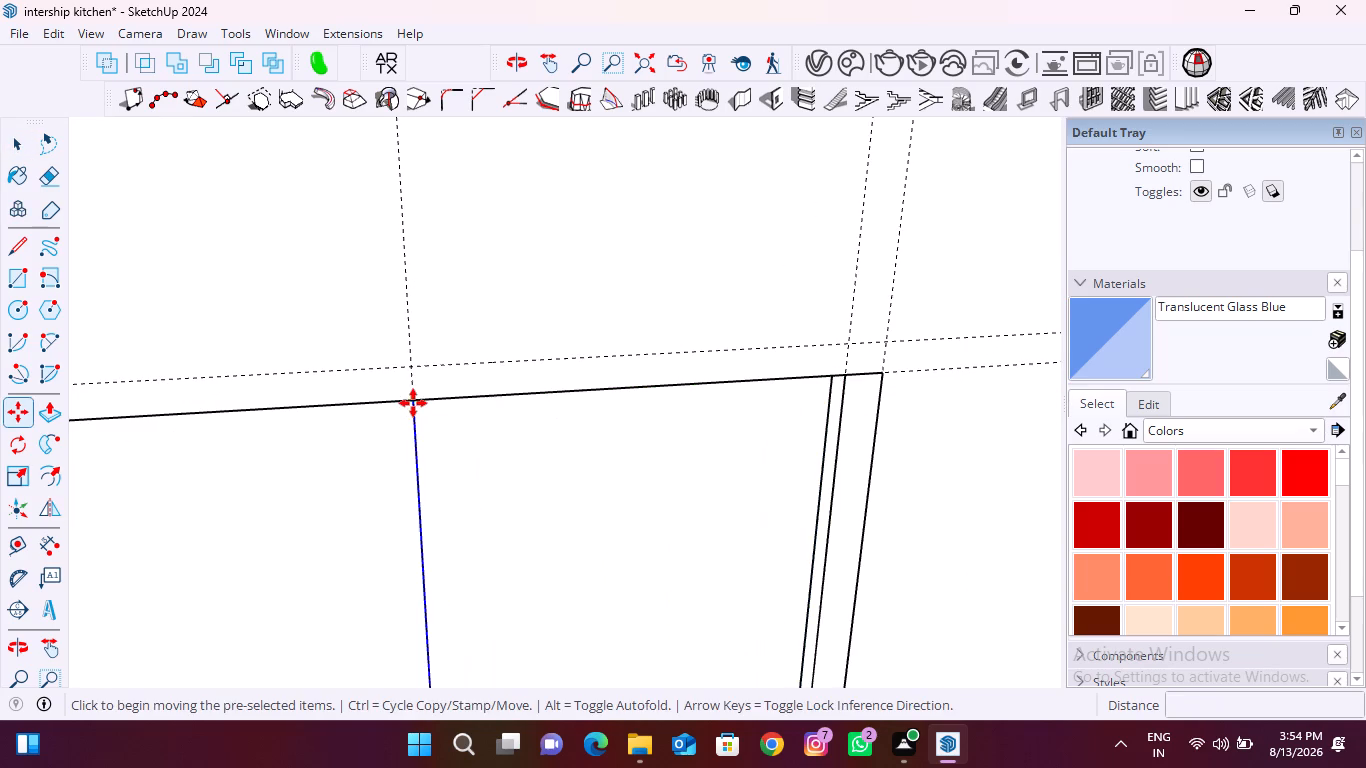
{"action": "key", "text": "9"}
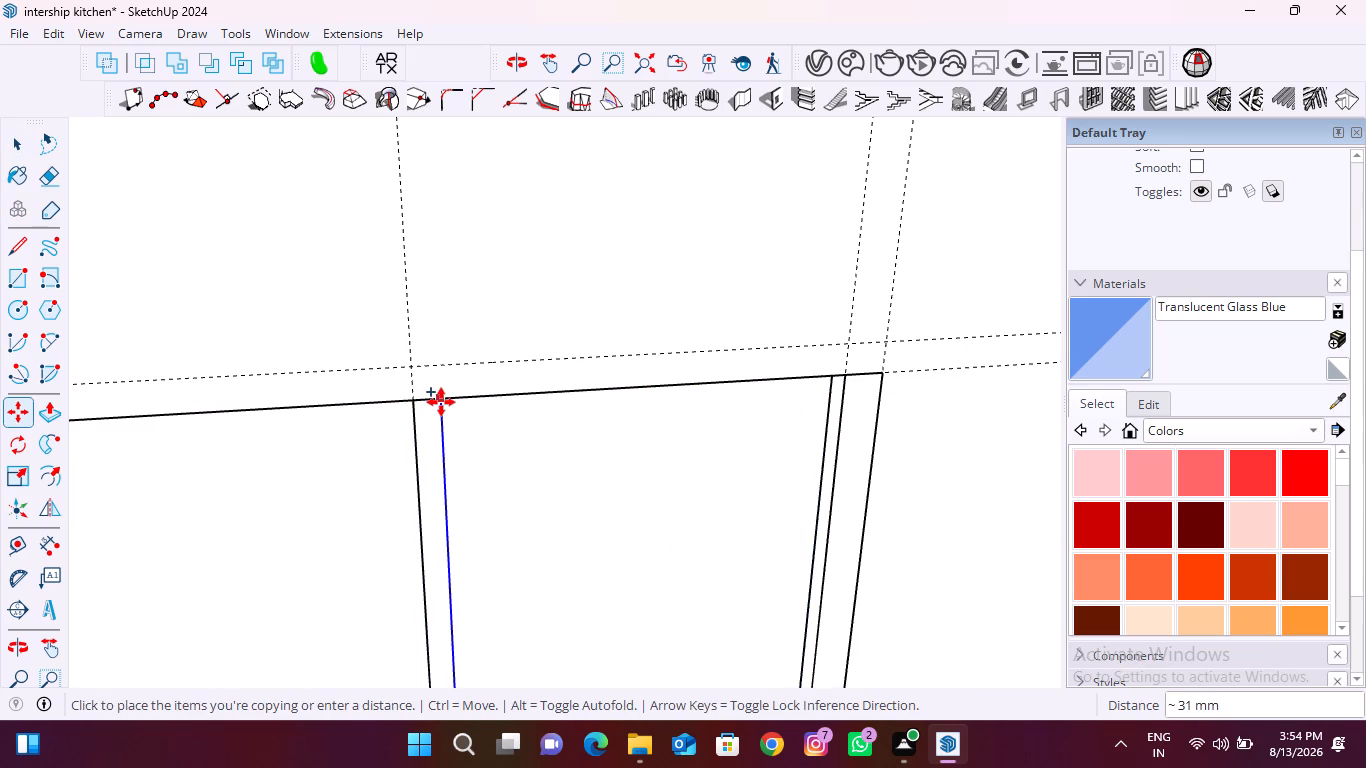
{"action": "key", "text": "Return"}
{"action": "scroll", "coordinate": [397, 396], "scroll_direction": "up", "scroll_amount": 5}
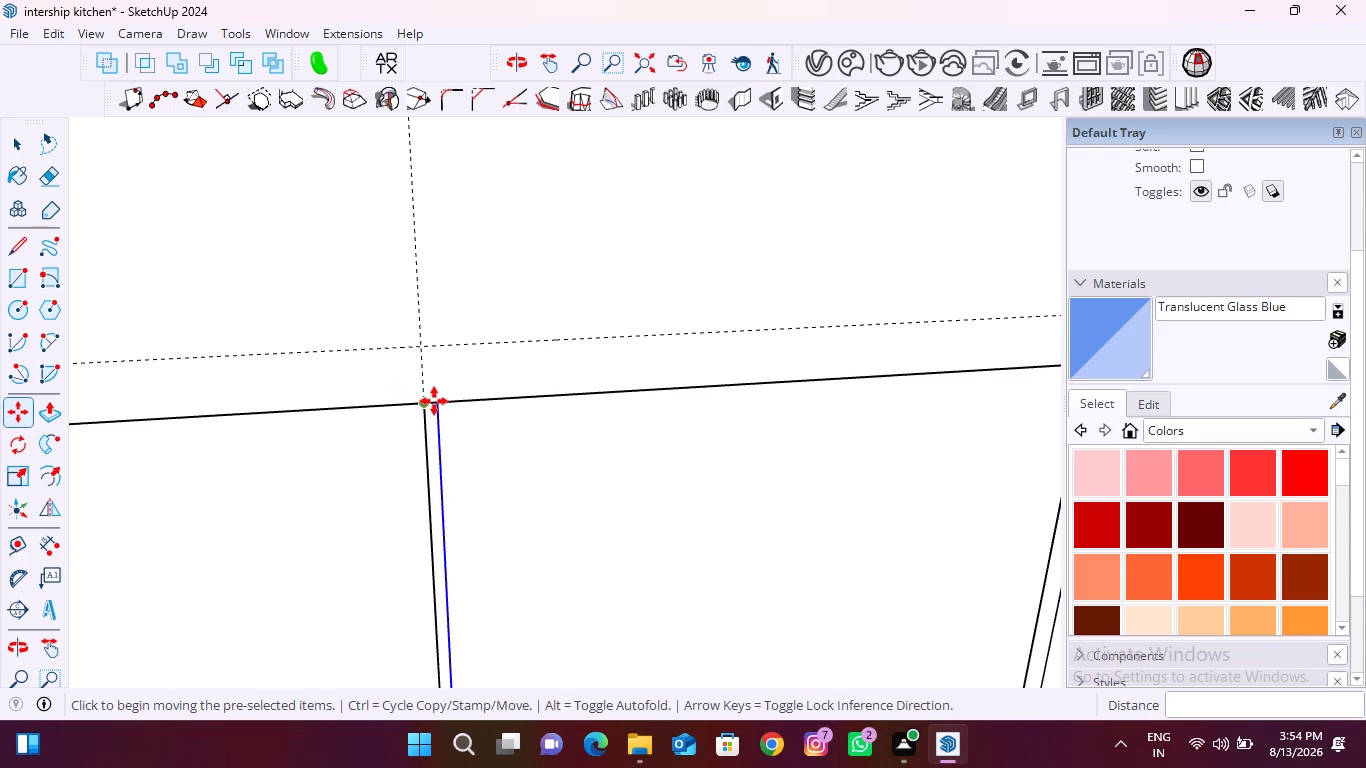
{"action": "left_click", "coordinate": [440, 401]}
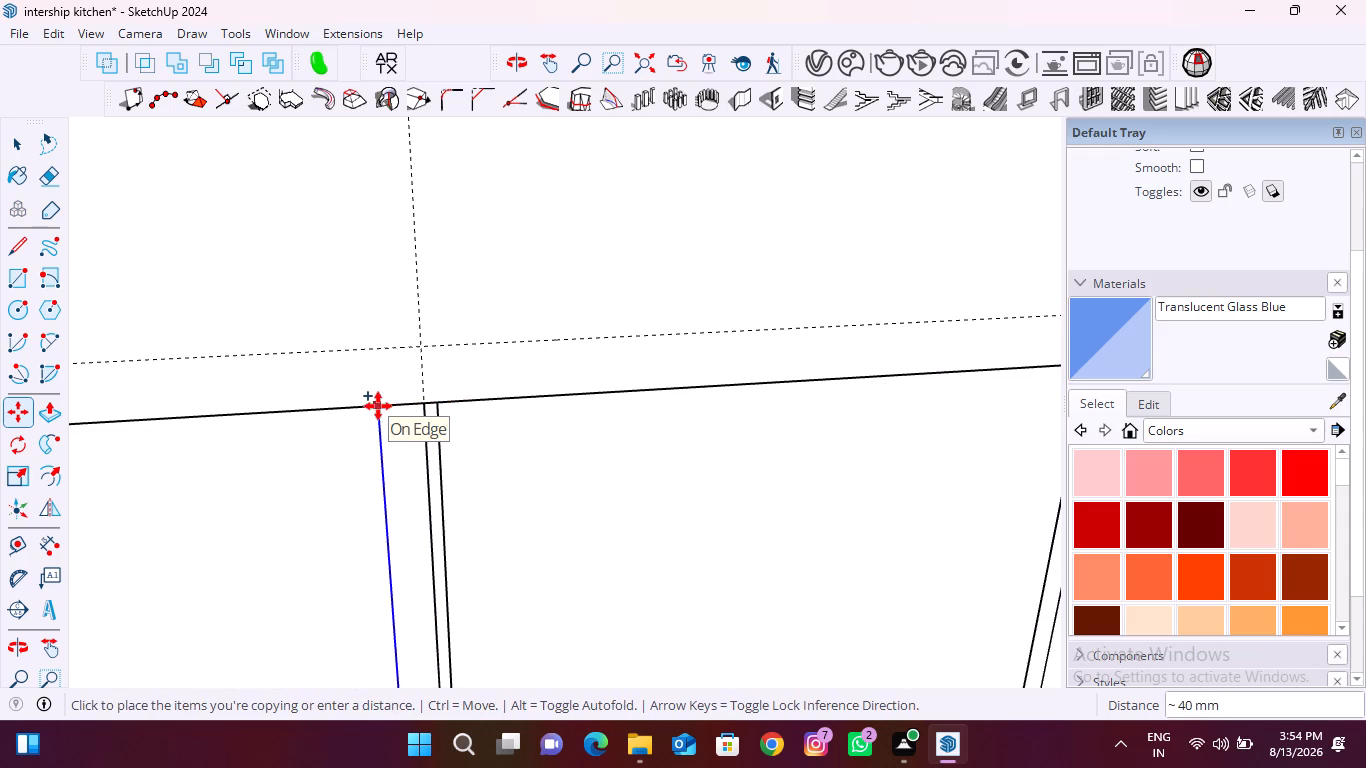
{"action": "type", "text": "18"}
{"action": "key", "text": "Return"}
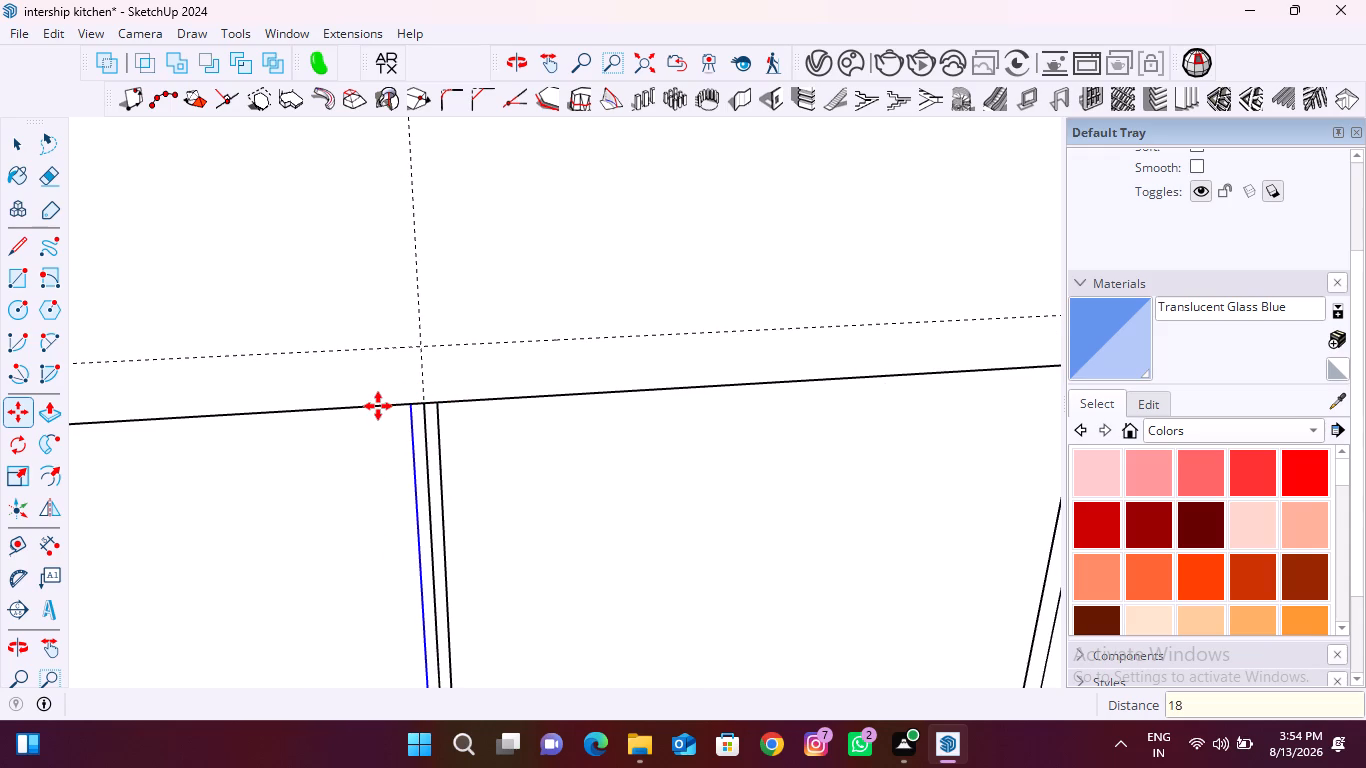
Delete the middle line and the vertical guide running through the 18 mm divider.
{"action": "key", "text": "space"}
{"action": "left_click", "coordinate": [424, 439]}
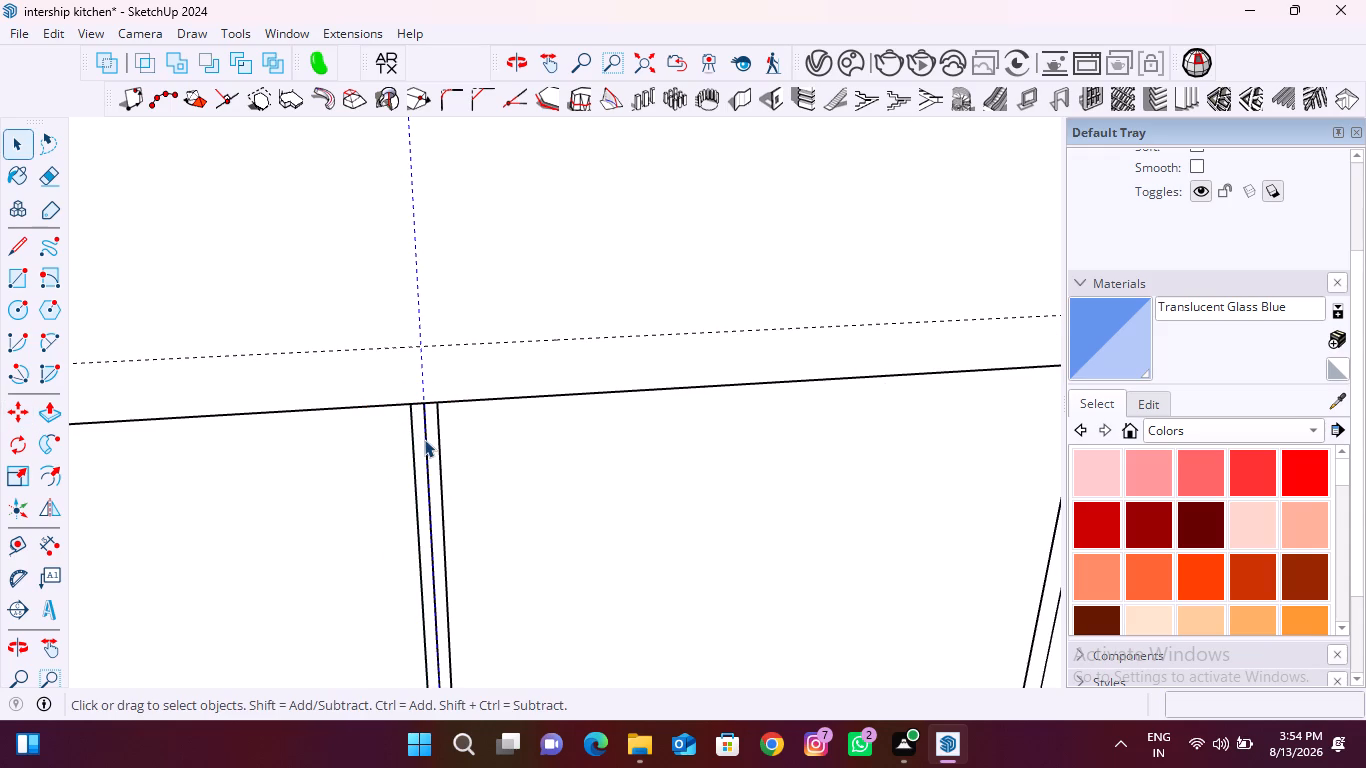
{"action": "key", "text": "Delete"}
{"action": "left_click", "coordinate": [424, 439]}
{"action": "key", "text": "Delete"}
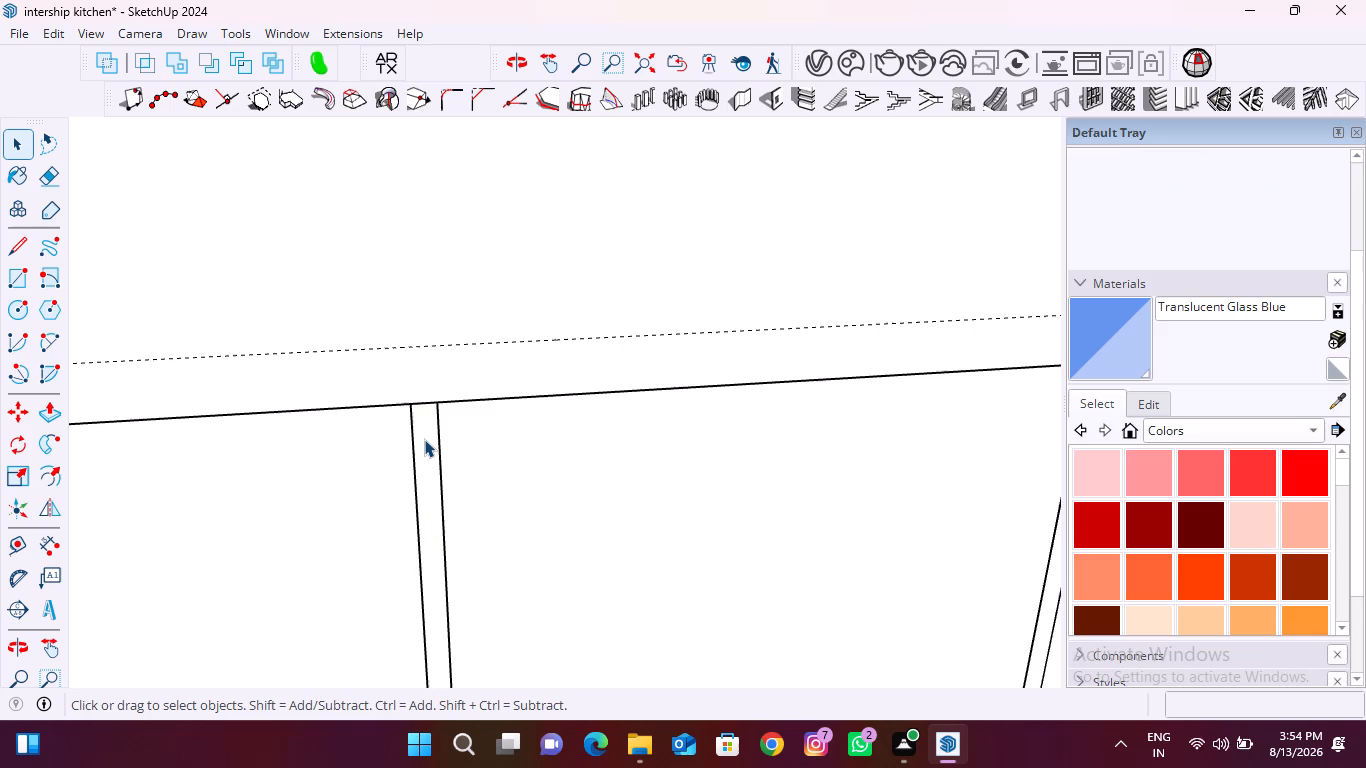
Copy the top edge of the cabinet front 18 mm downward to outline the top panel.
{"action": "scroll", "coordinate": [261, 438], "scroll_direction": "down", "scroll_amount": 11}
{"action": "scroll", "coordinate": [587, 419], "scroll_direction": "up", "scroll_amount": 9}
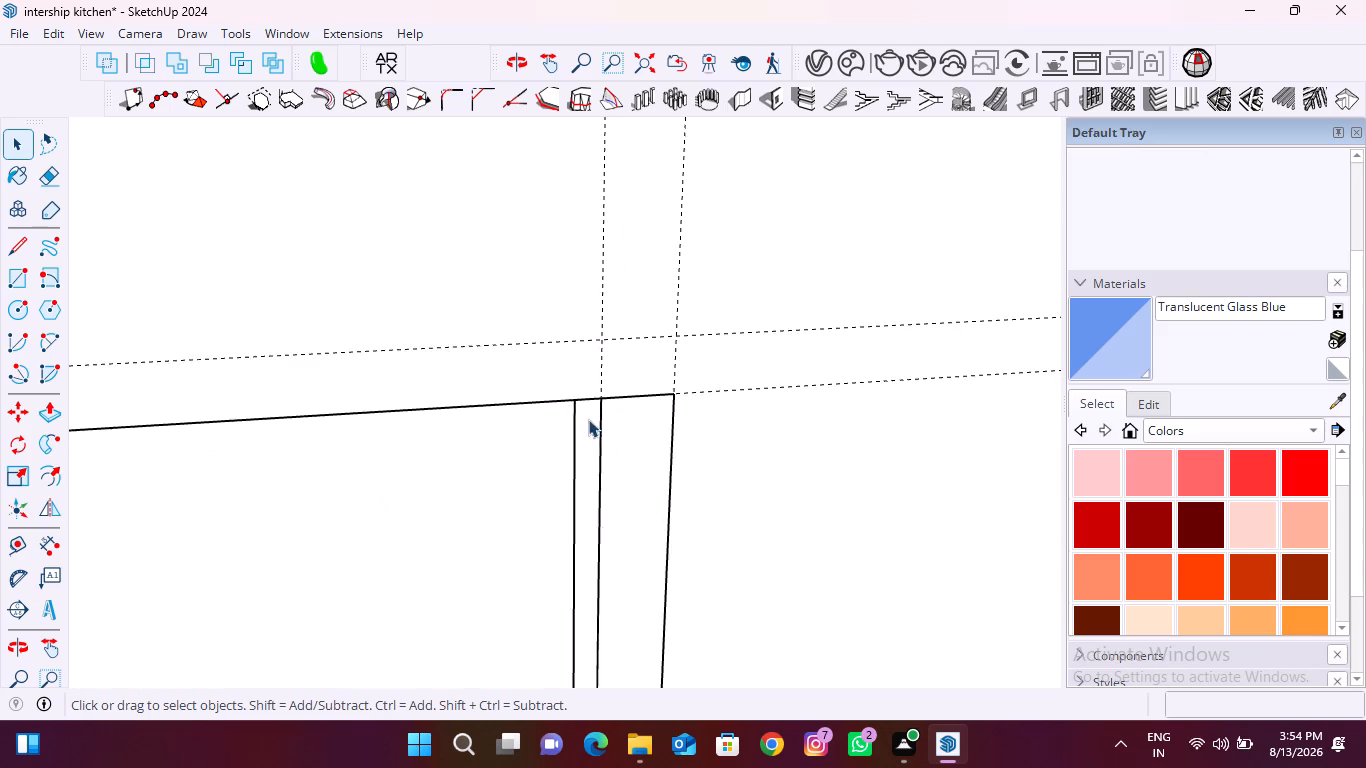
{"action": "scroll", "coordinate": [588, 419], "scroll_direction": "up", "scroll_amount": 5}
{"action": "scroll", "coordinate": [640, 389], "scroll_direction": "down", "scroll_amount": 20}
{"action": "scroll", "coordinate": [640, 389], "scroll_direction": "down", "scroll_amount": 4}
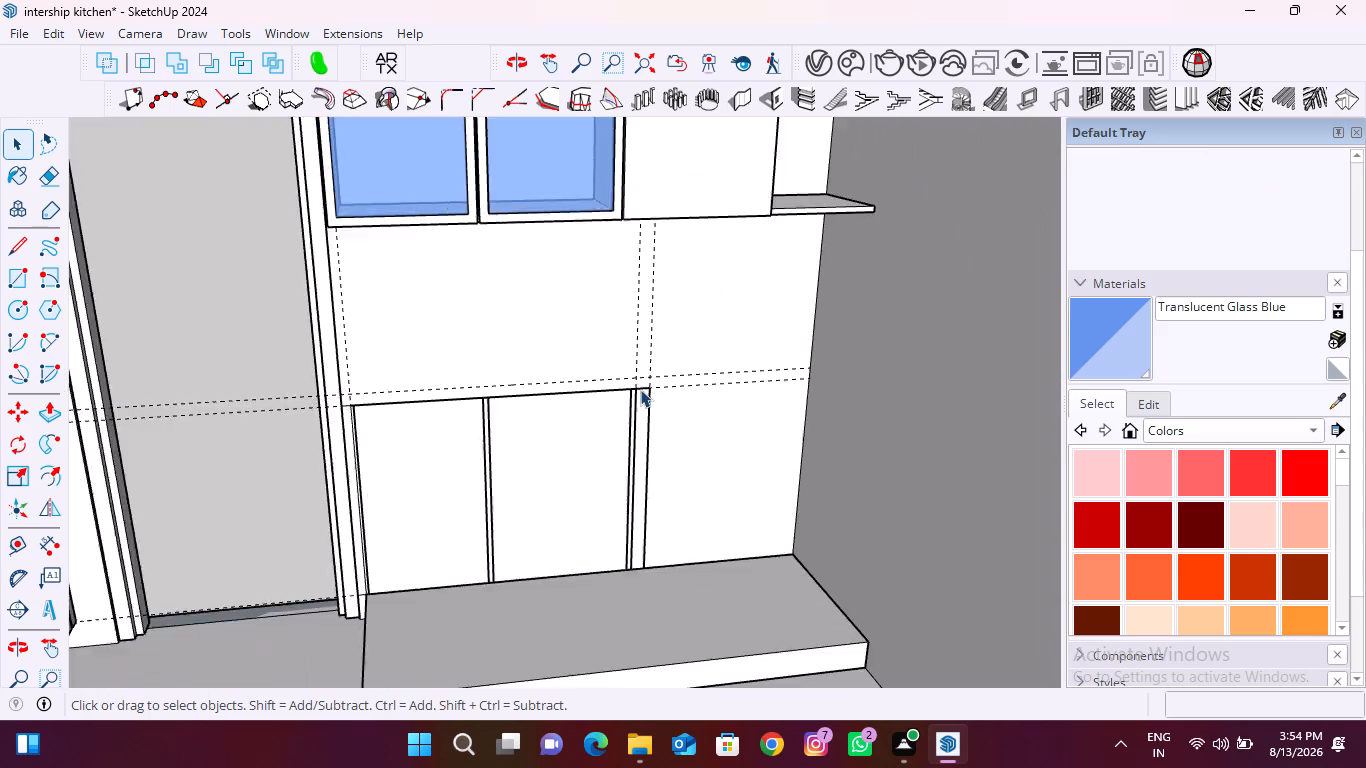
{"action": "scroll", "coordinate": [640, 389], "scroll_direction": "down", "scroll_amount": 3}
{"action": "scroll", "coordinate": [462, 425], "scroll_direction": "up", "scroll_amount": 13}
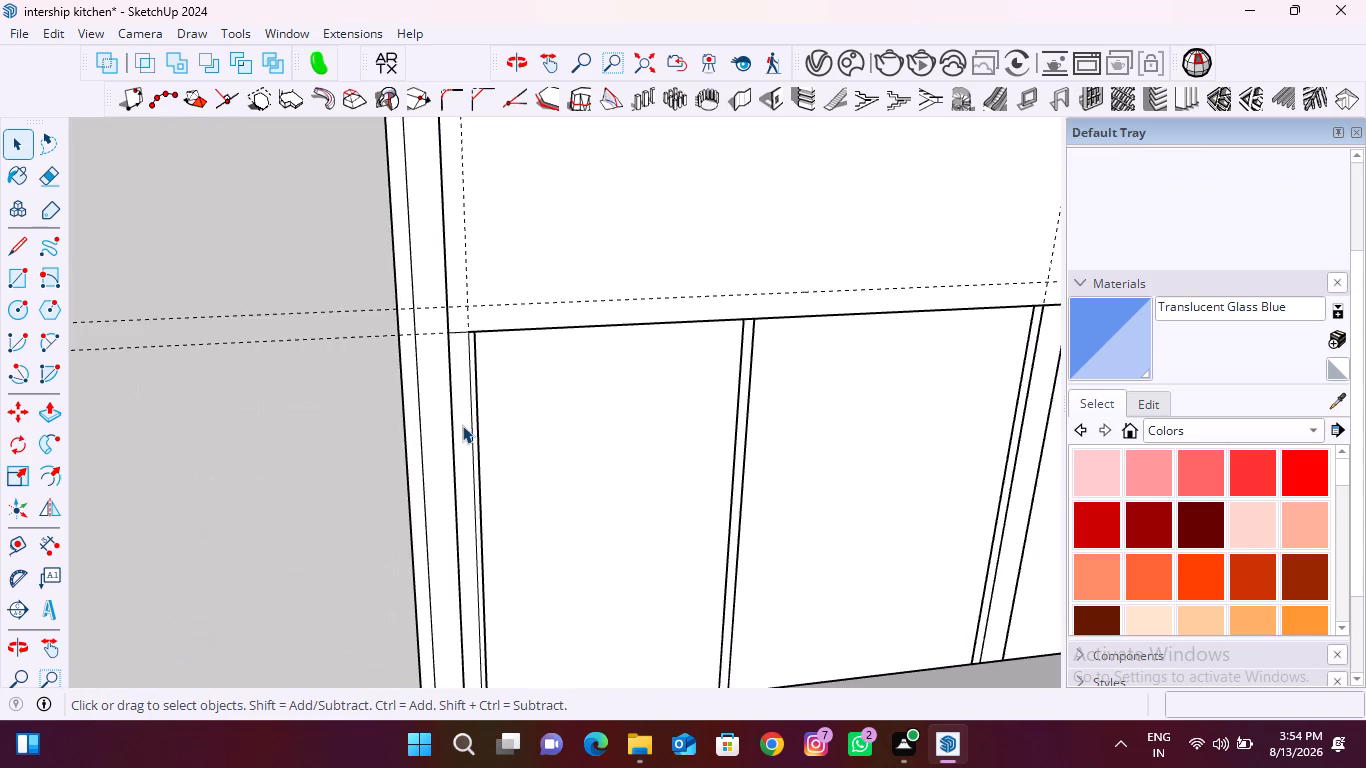
{"action": "scroll", "coordinate": [462, 425], "scroll_direction": "down", "scroll_amount": 7}
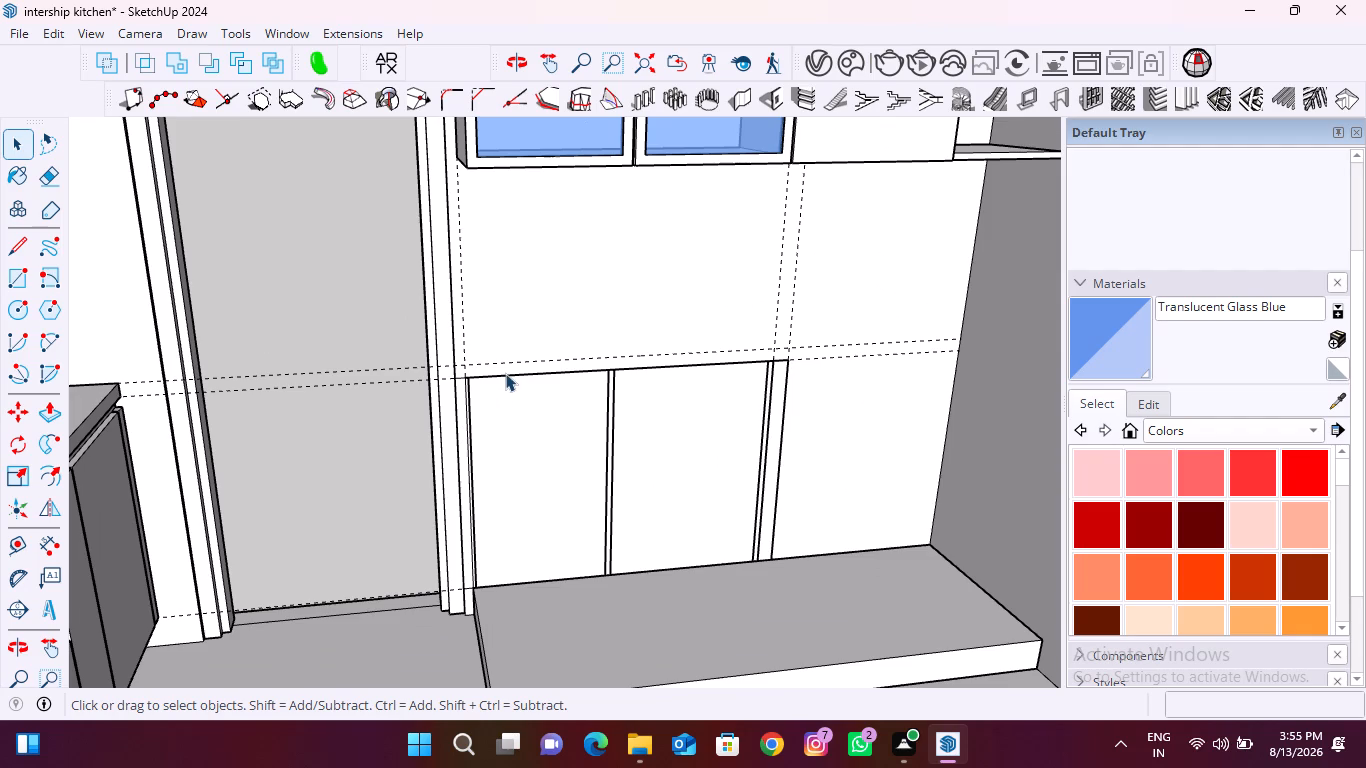
{"action": "scroll", "coordinate": [505, 373], "scroll_direction": "up", "scroll_amount": 11}
{"action": "left_click", "coordinate": [532, 380]}
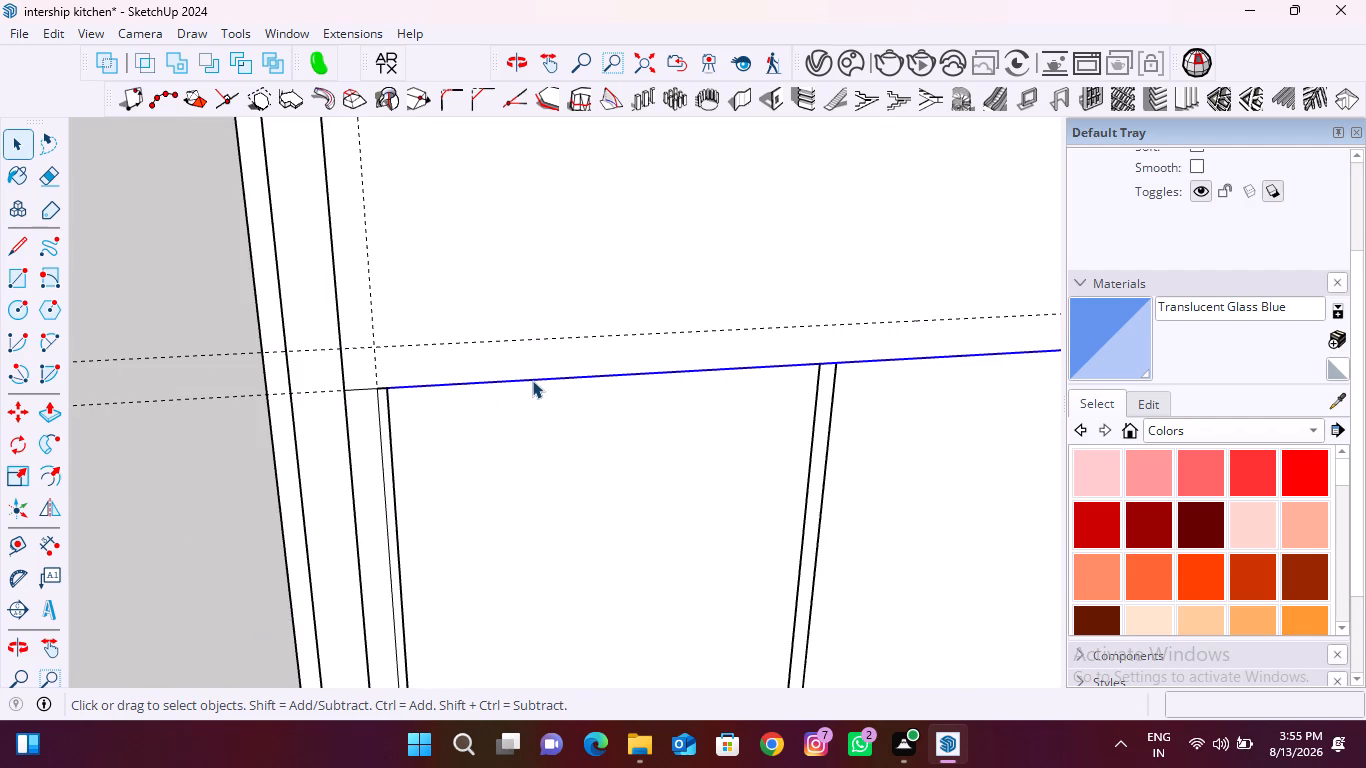
{"action": "scroll", "coordinate": [383, 387], "scroll_direction": "down", "scroll_amount": 6}
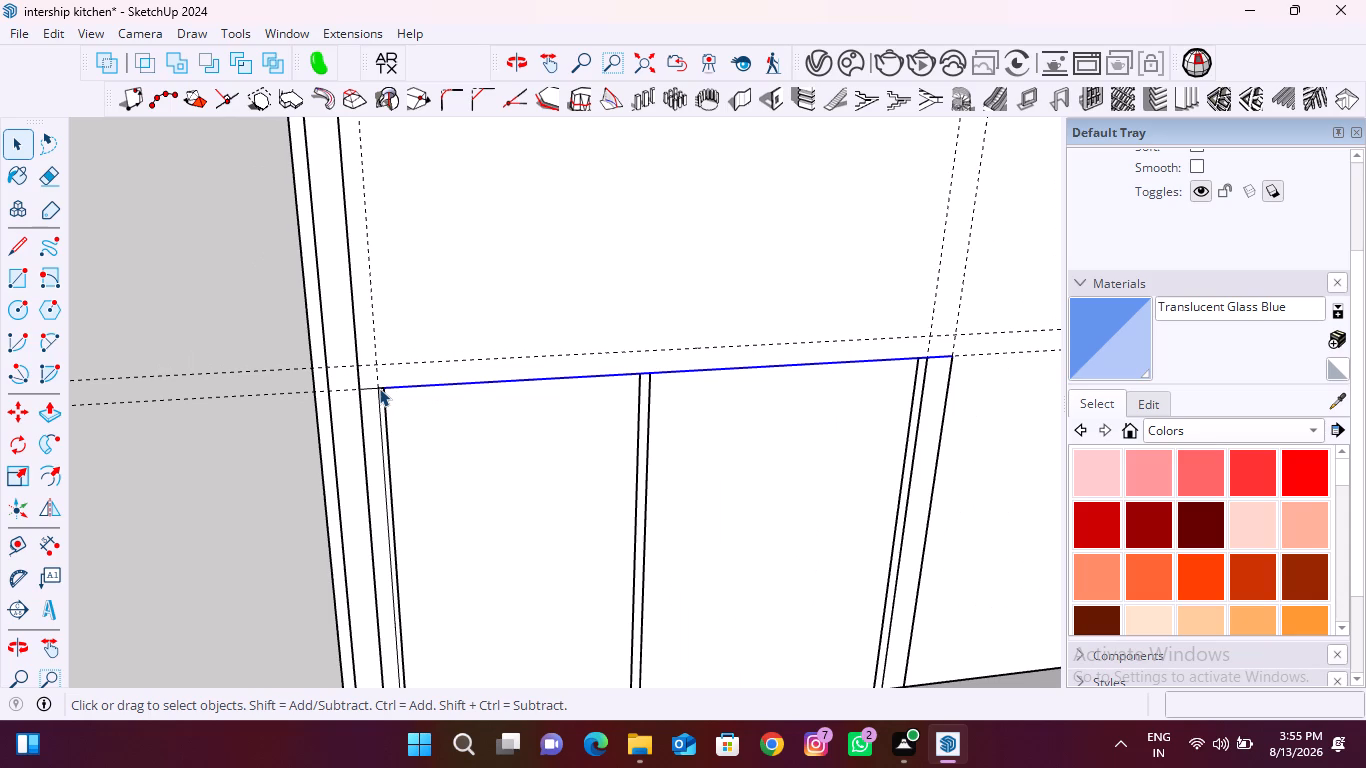
{"action": "key", "text": "m"}
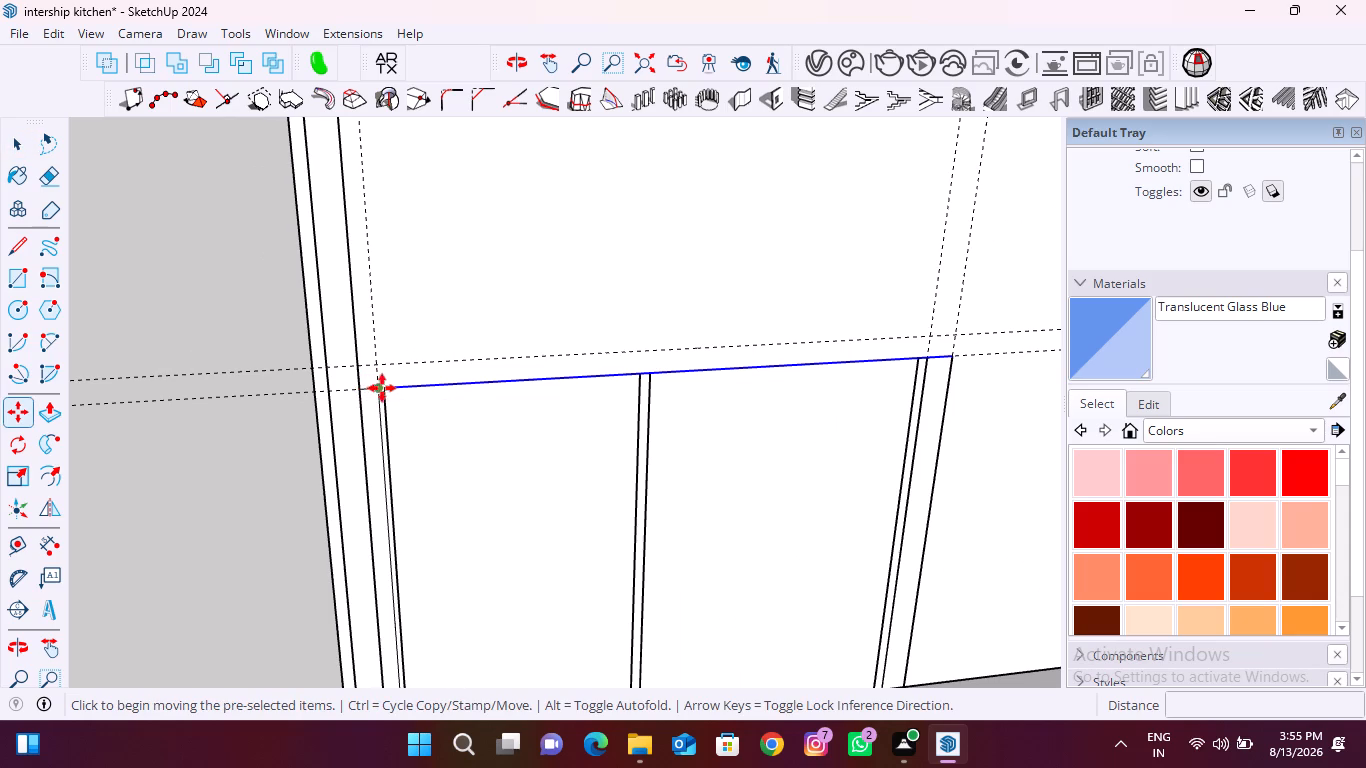
{"action": "scroll", "coordinate": [384, 388], "scroll_direction": "up", "scroll_amount": 11}
{"action": "left_click", "coordinate": [384, 388]}
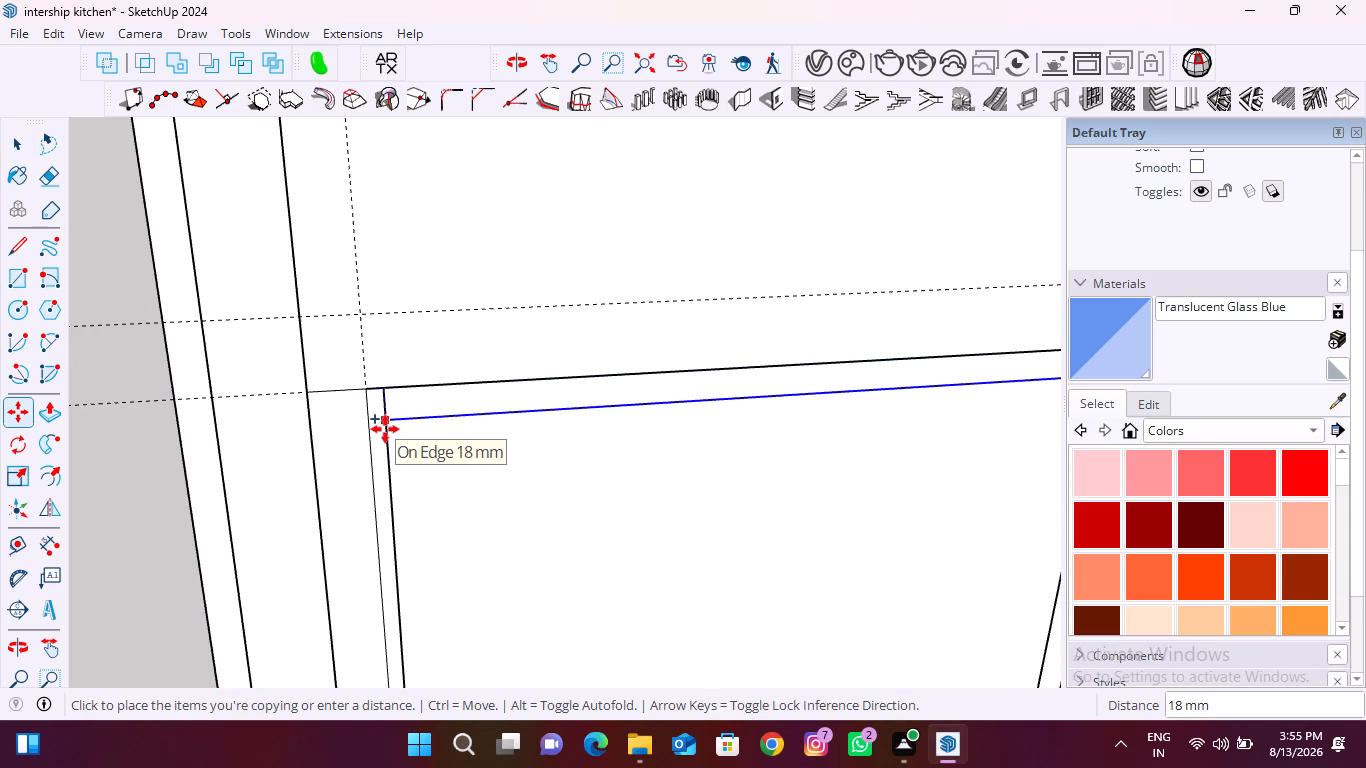
{"action": "left_click", "coordinate": [385, 429]}
{"action": "scroll", "coordinate": [193, 426], "scroll_direction": "down", "scroll_amount": 11}
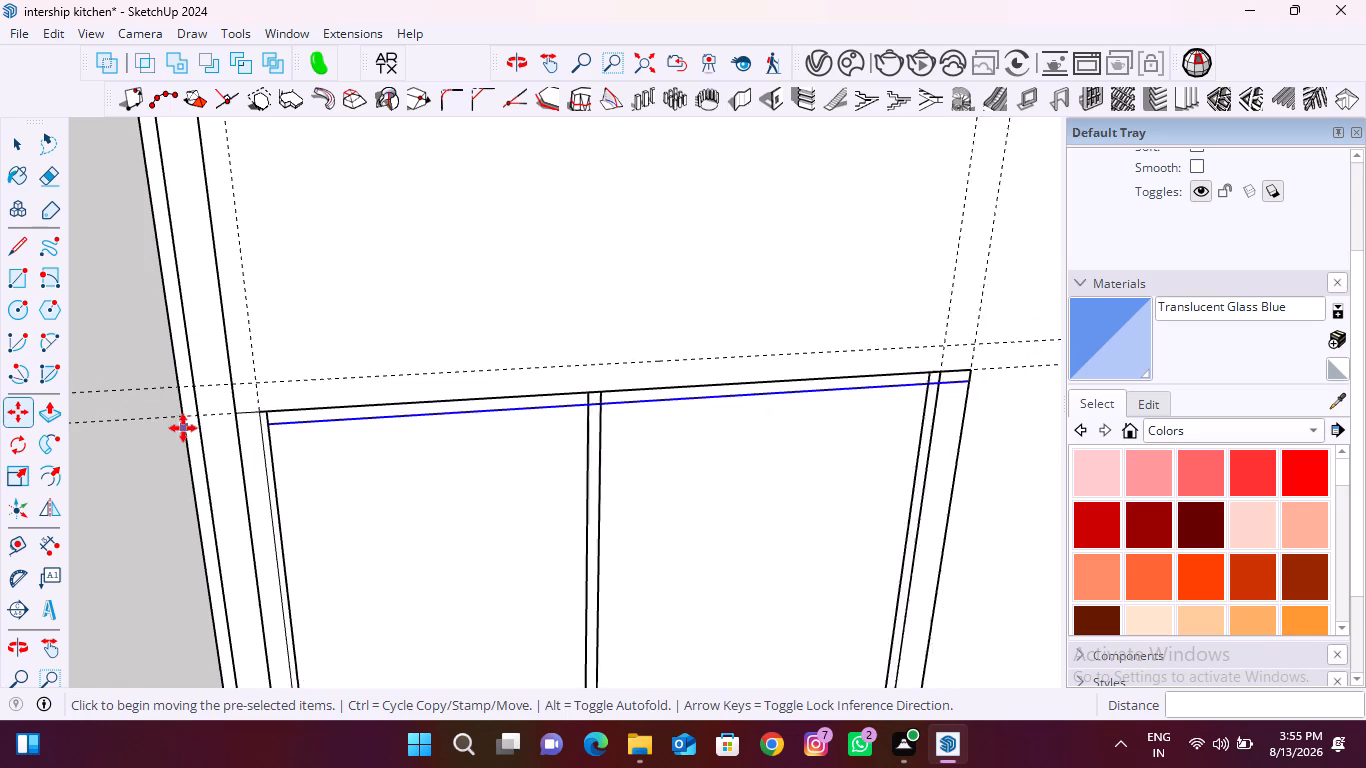
{"action": "key", "text": "space"}
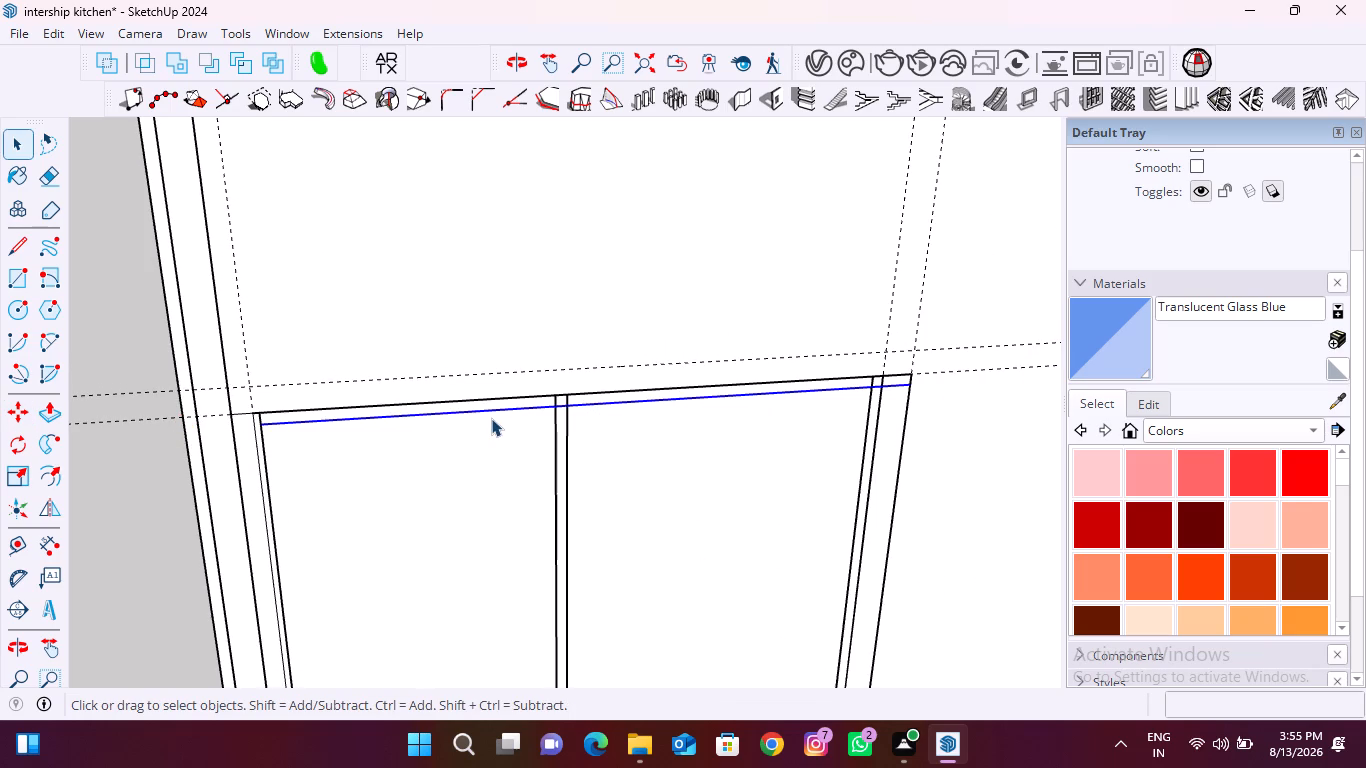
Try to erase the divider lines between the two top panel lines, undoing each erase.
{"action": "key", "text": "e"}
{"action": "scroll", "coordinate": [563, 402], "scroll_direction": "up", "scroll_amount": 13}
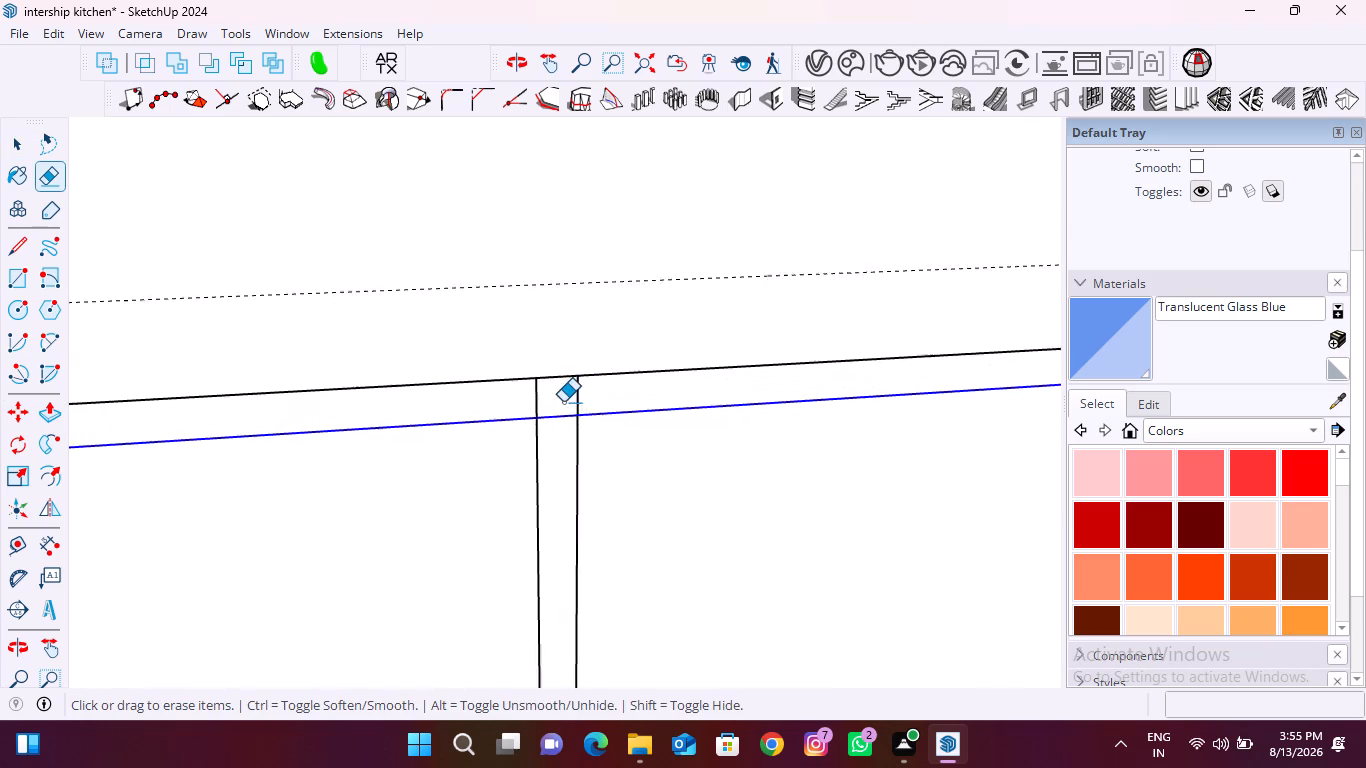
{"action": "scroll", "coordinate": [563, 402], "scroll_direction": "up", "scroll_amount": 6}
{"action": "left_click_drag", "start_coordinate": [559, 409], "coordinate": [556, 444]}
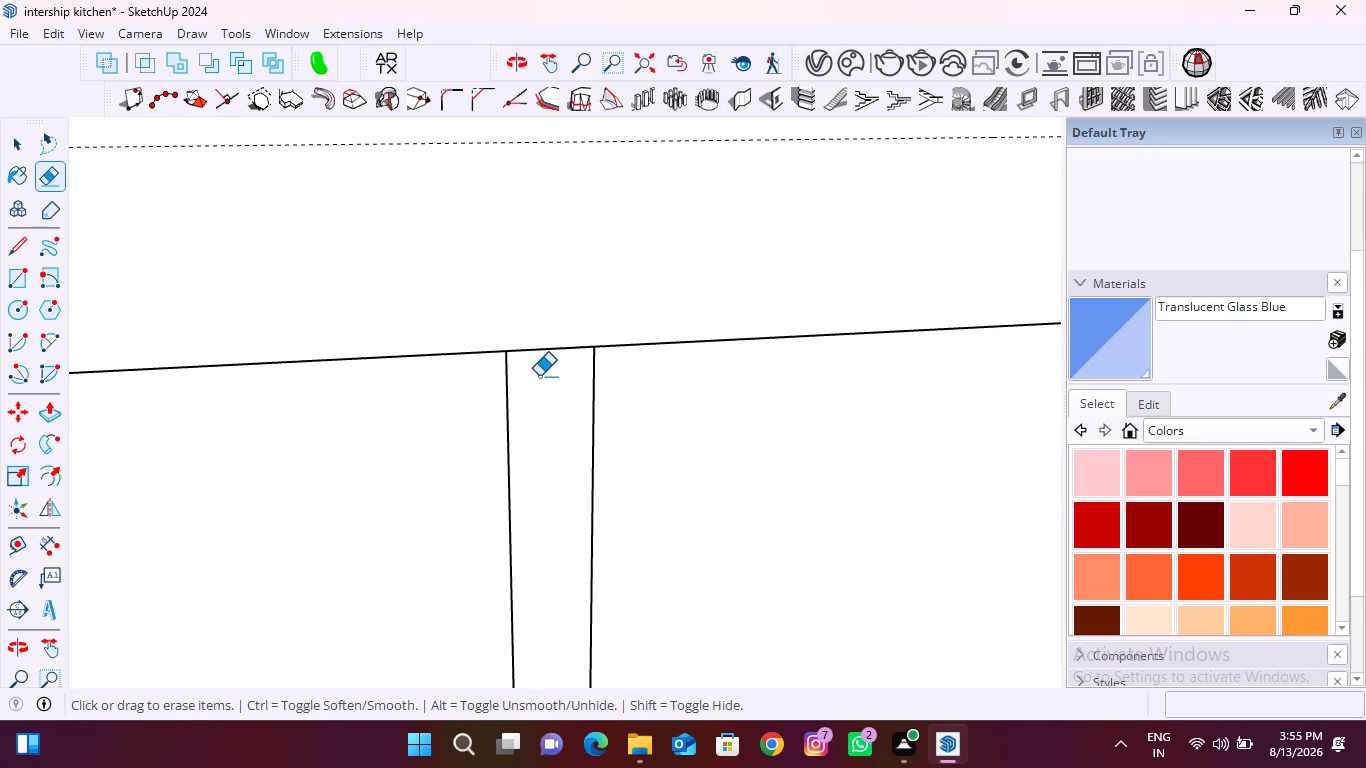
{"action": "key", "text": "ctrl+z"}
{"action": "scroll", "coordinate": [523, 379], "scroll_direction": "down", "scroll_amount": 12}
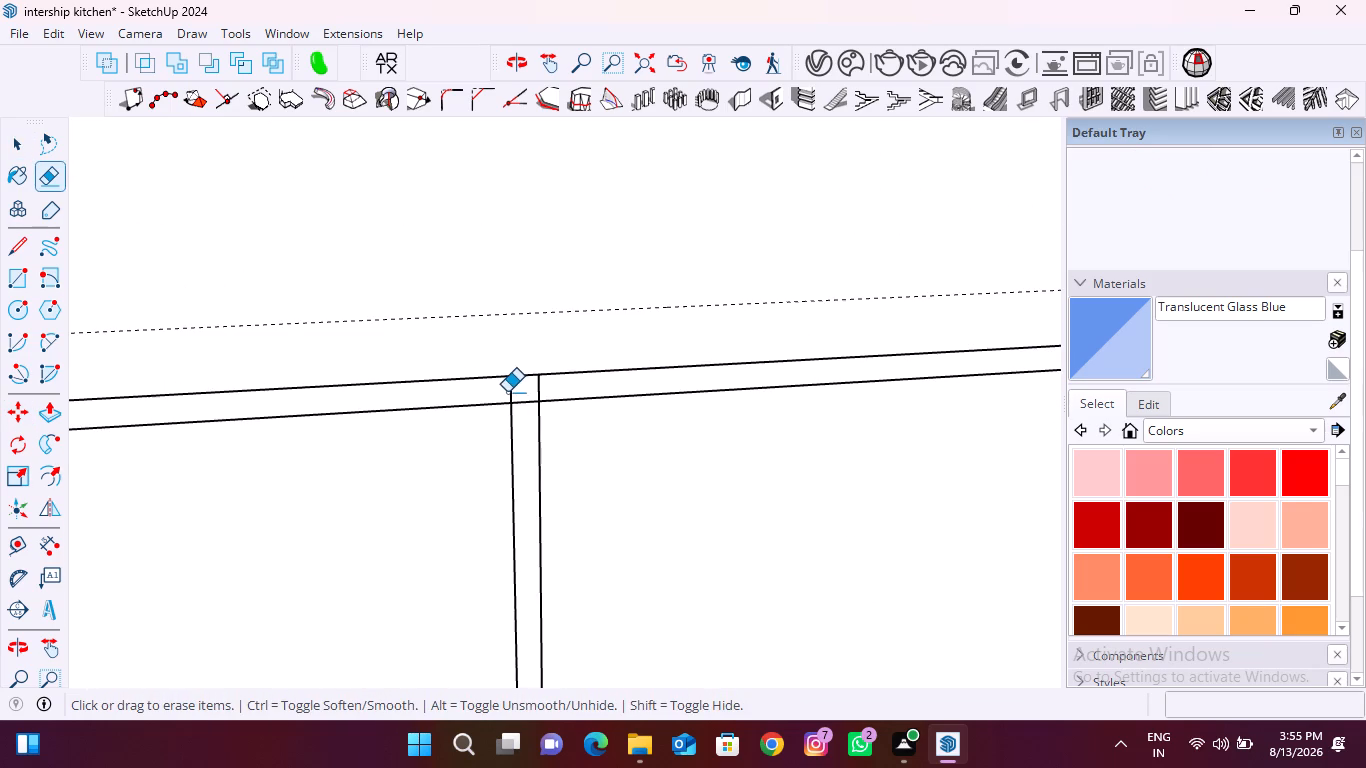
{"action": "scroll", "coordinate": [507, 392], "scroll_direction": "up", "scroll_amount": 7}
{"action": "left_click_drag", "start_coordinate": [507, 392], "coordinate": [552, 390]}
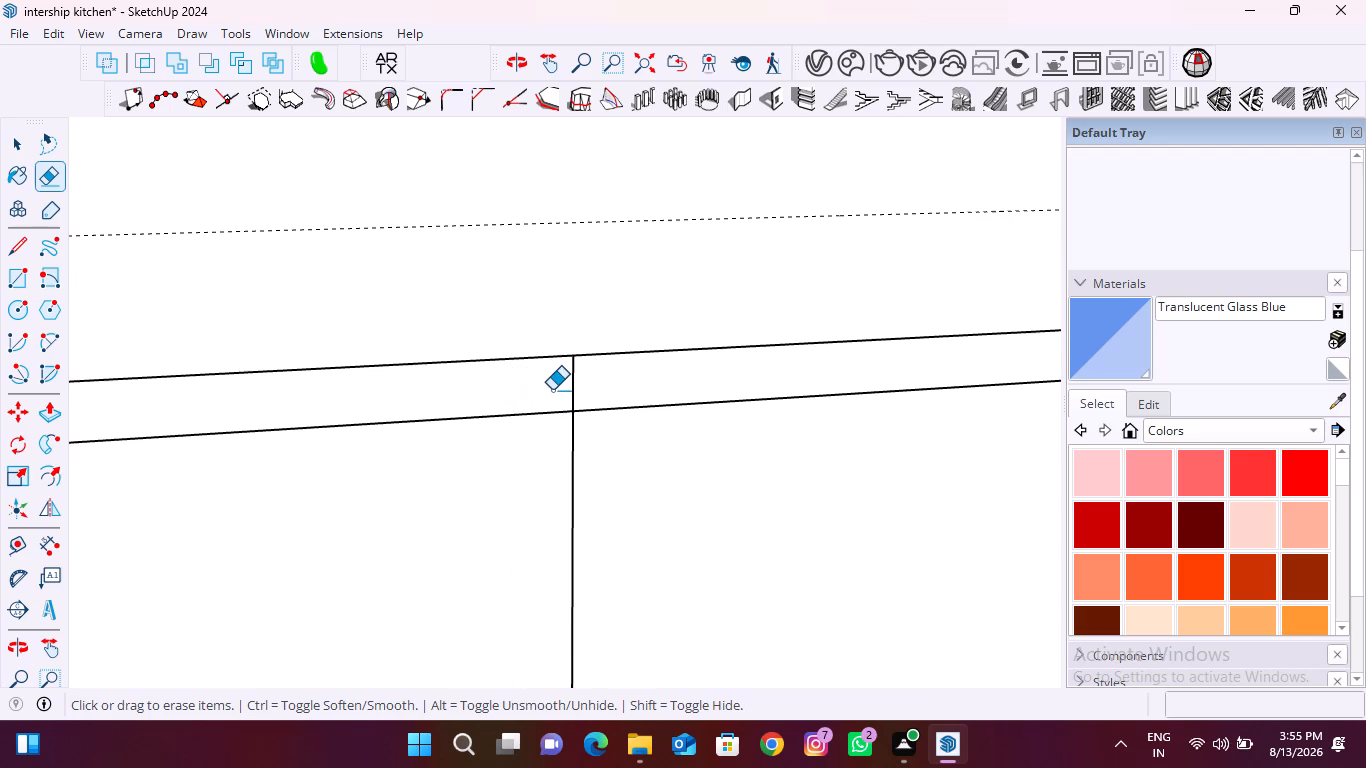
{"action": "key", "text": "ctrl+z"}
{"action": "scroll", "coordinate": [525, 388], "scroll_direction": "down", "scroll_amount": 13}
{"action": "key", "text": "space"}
Select the connected wall geometry and the wall face to check how the cabinet front lines divide it.
{"action": "scroll", "coordinate": [525, 388], "scroll_direction": "down", "scroll_amount": 14}
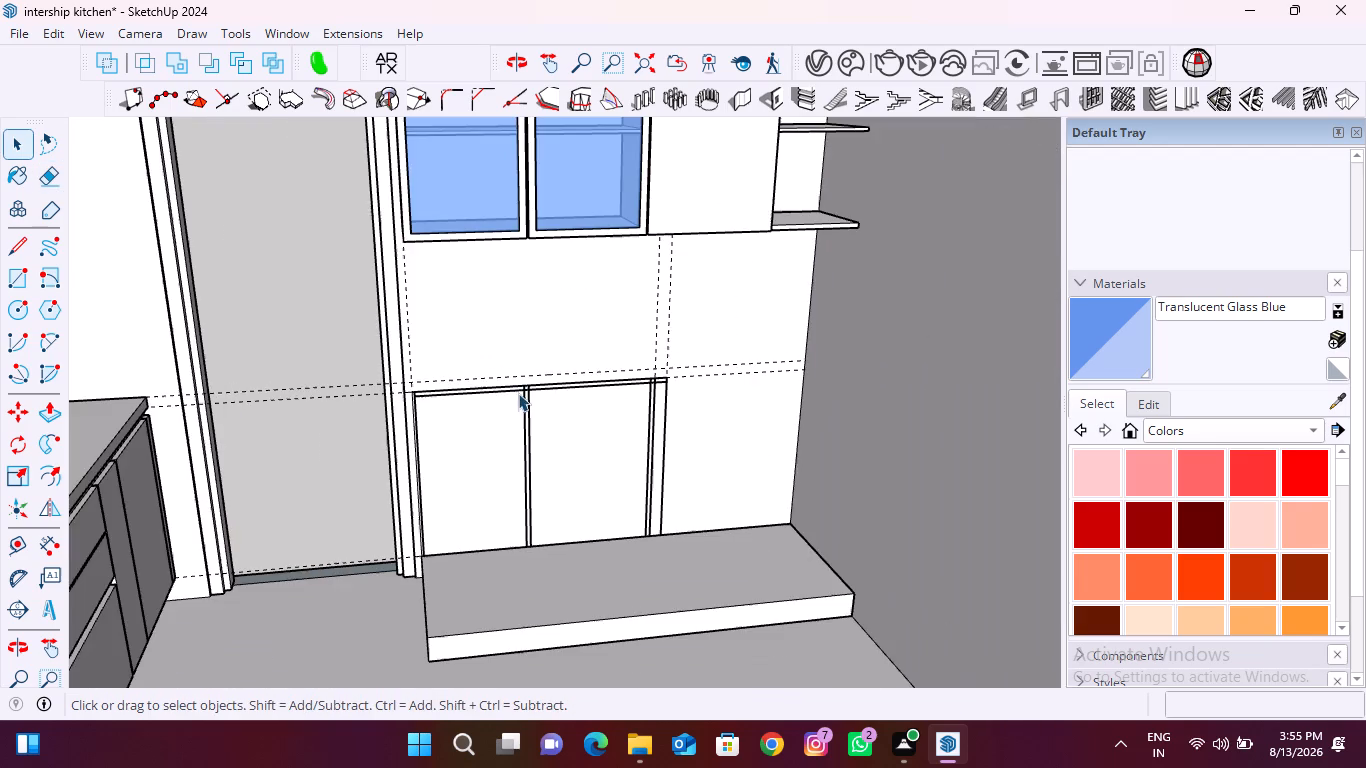
{"action": "middle_click_drag", "start_coordinate": [499, 399], "coordinate": [507, 460]}
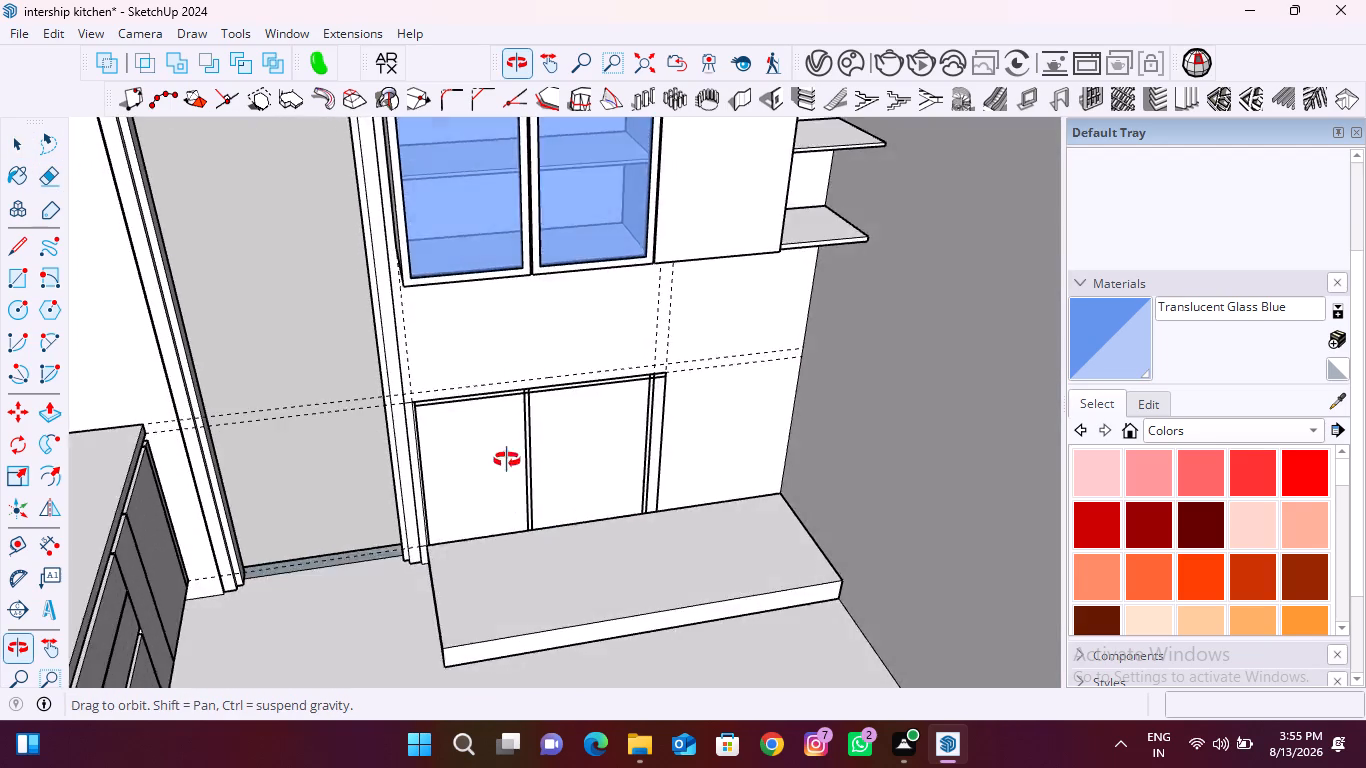
{"action": "middle_click_drag", "start_coordinate": [507, 460], "coordinate": [450, 434]}
{"action": "left_click", "coordinate": [472, 434]}
{"action": "triple_click", "coordinate": [480, 434]}
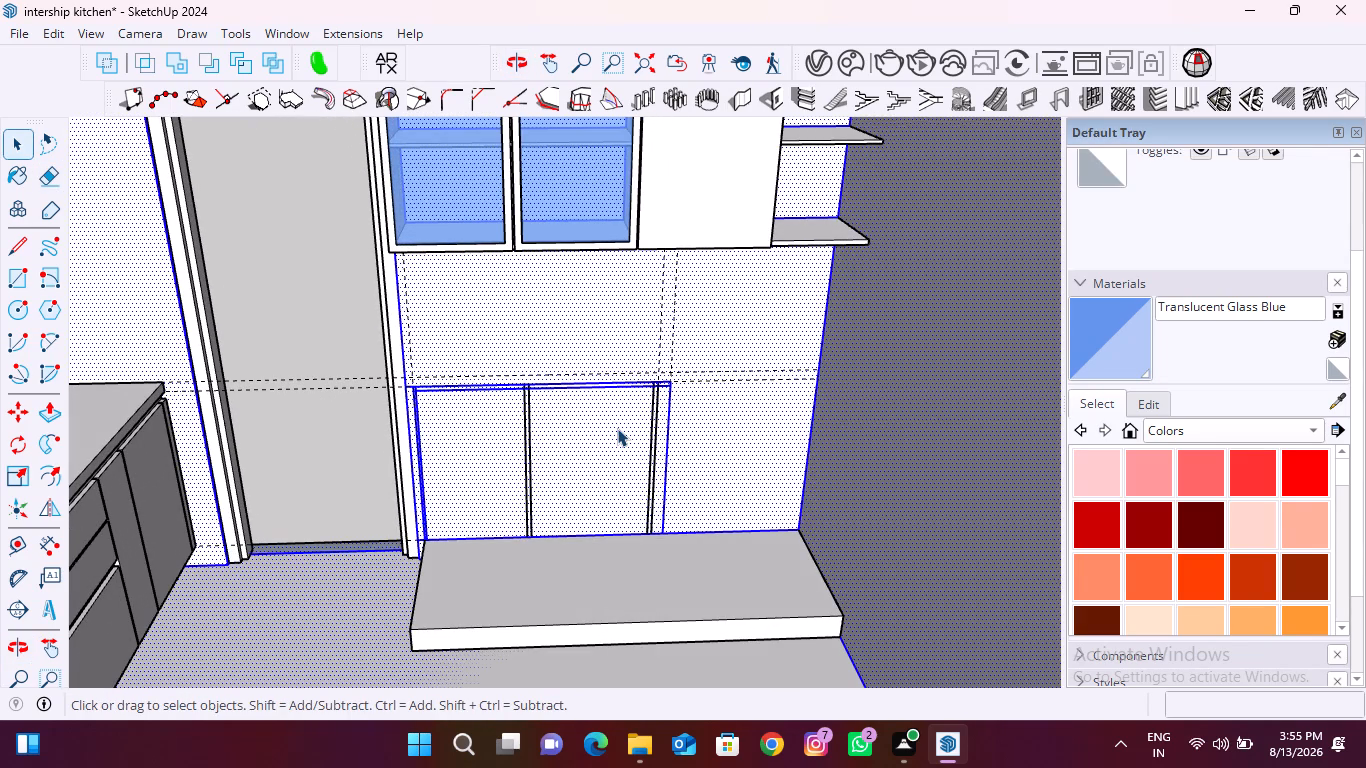
{"action": "left_click", "coordinate": [617, 428]}
{"action": "left_click", "coordinate": [621, 427]}
{"action": "scroll", "coordinate": [658, 387], "scroll_direction": "up", "scroll_amount": 7}
{"action": "scroll", "coordinate": [659, 386], "scroll_direction": "down", "scroll_amount": 4}
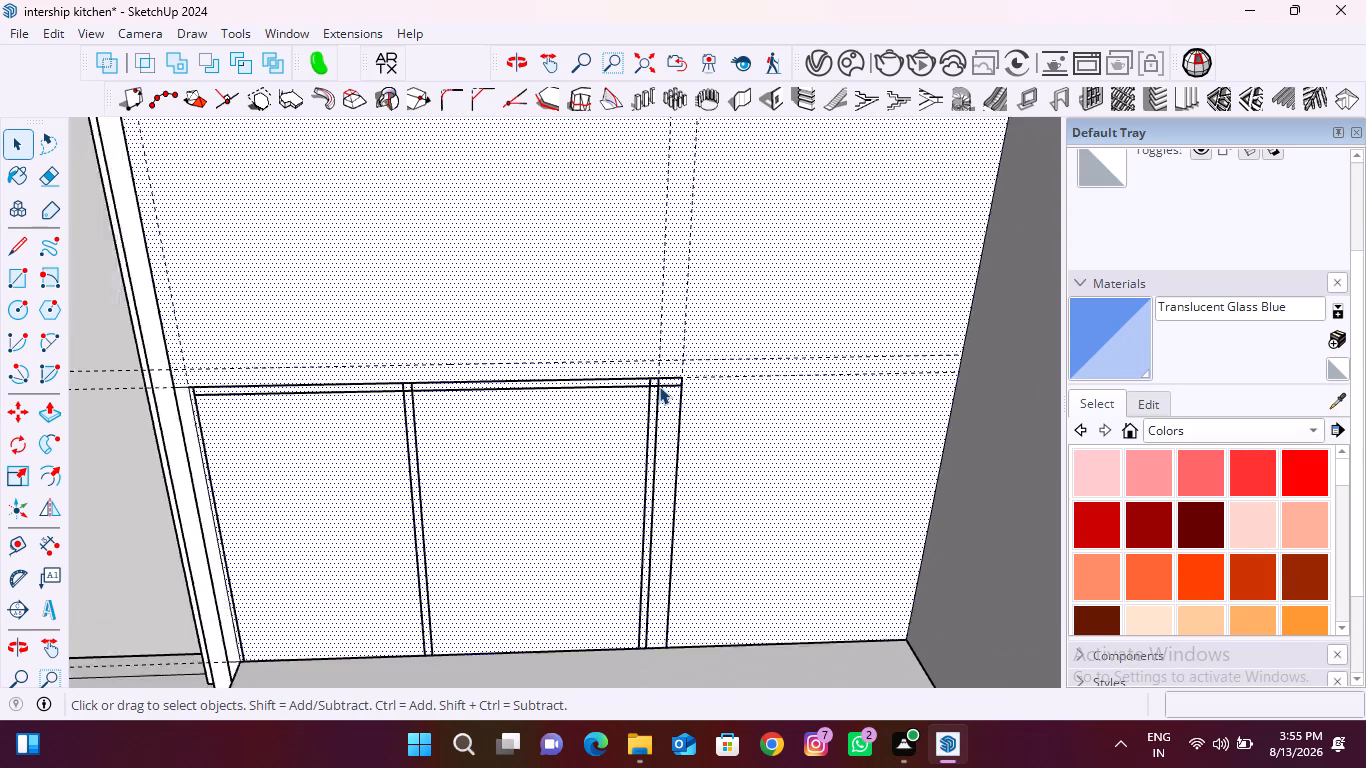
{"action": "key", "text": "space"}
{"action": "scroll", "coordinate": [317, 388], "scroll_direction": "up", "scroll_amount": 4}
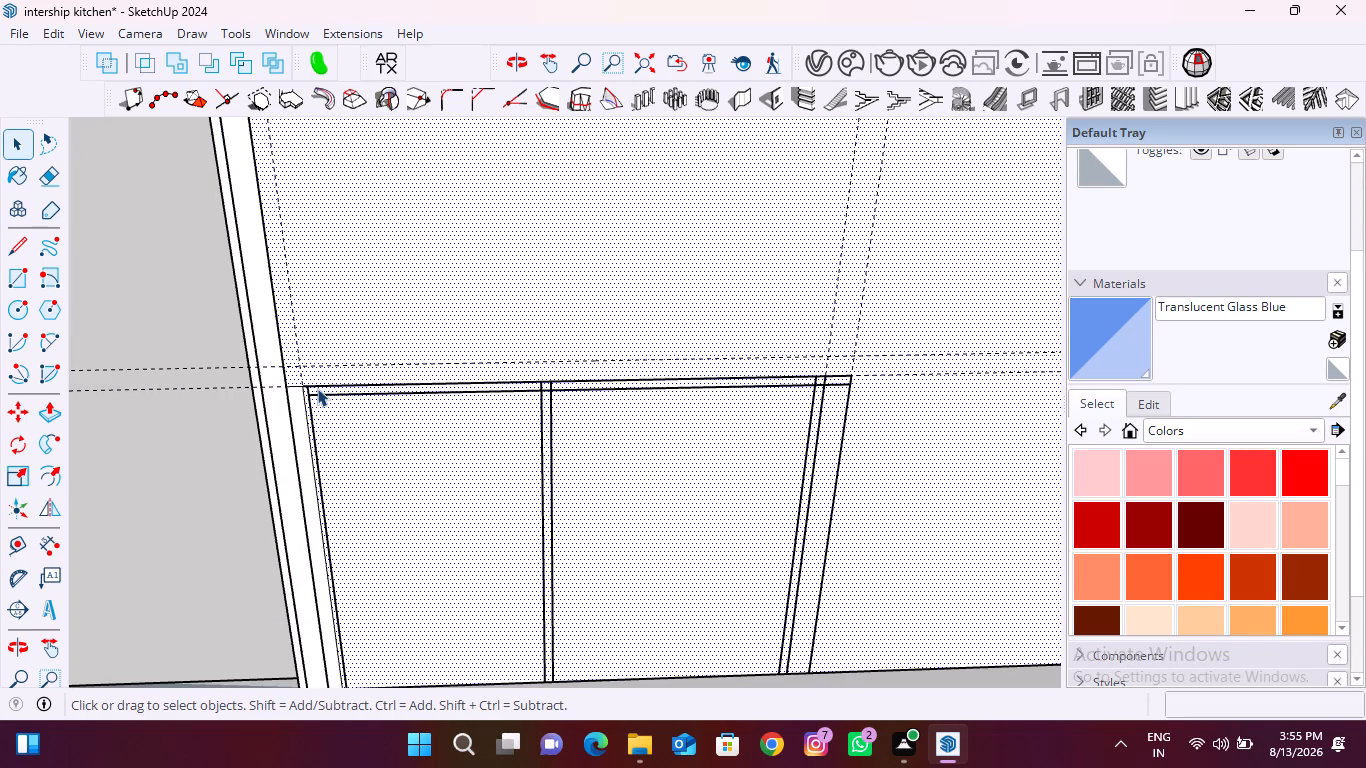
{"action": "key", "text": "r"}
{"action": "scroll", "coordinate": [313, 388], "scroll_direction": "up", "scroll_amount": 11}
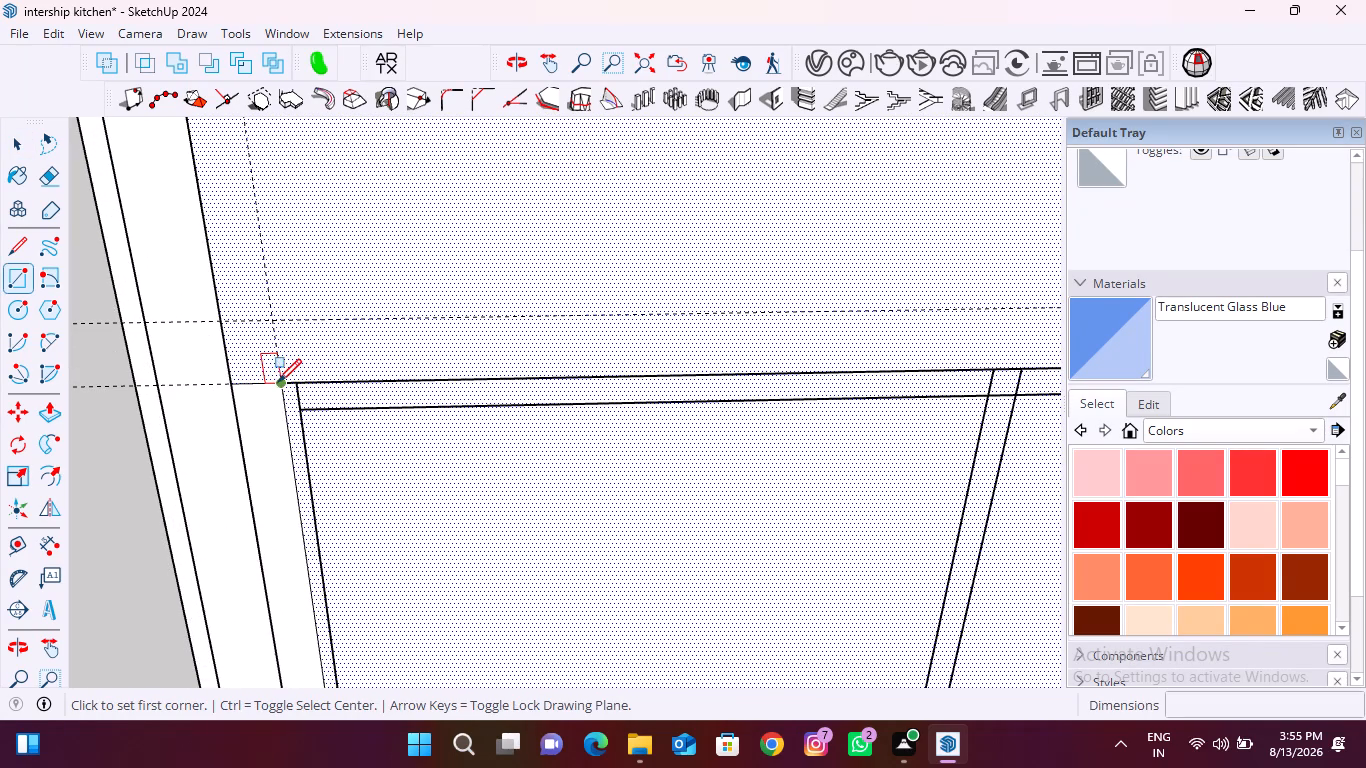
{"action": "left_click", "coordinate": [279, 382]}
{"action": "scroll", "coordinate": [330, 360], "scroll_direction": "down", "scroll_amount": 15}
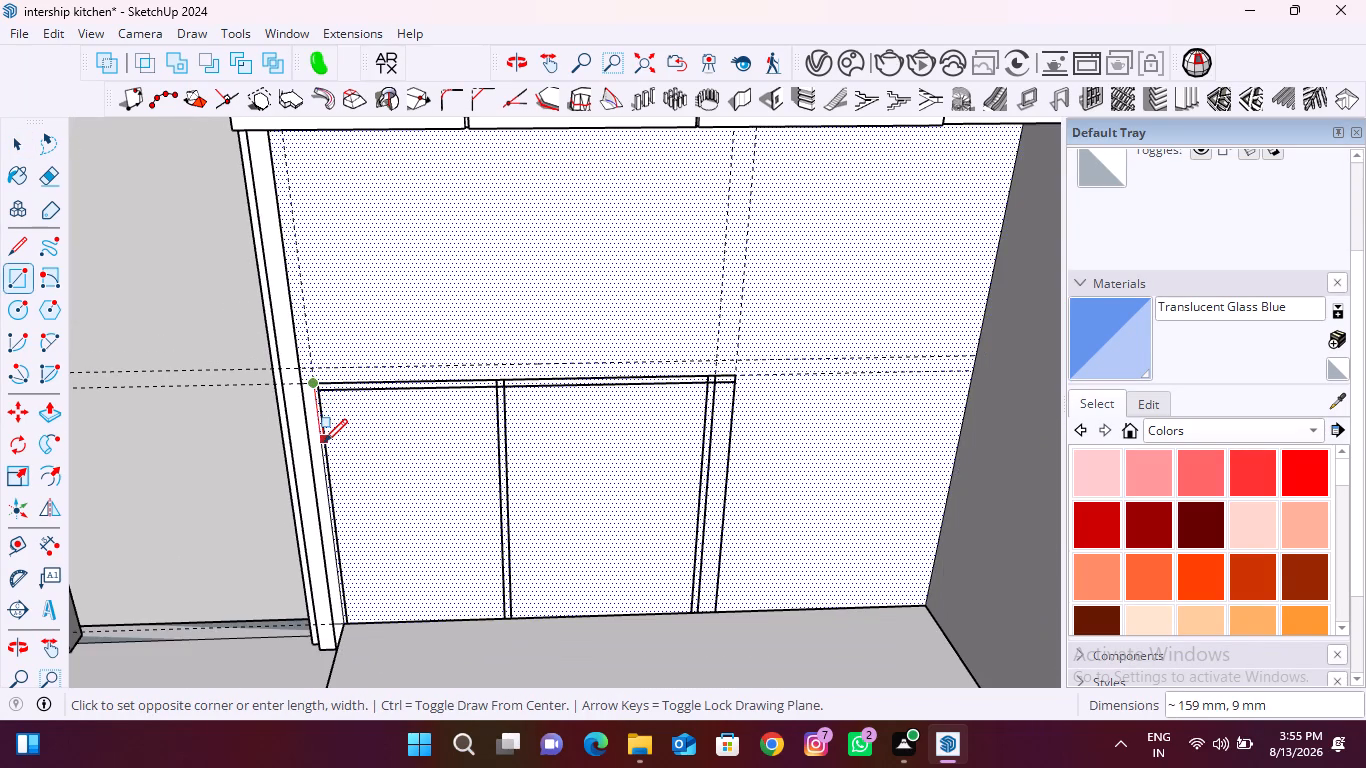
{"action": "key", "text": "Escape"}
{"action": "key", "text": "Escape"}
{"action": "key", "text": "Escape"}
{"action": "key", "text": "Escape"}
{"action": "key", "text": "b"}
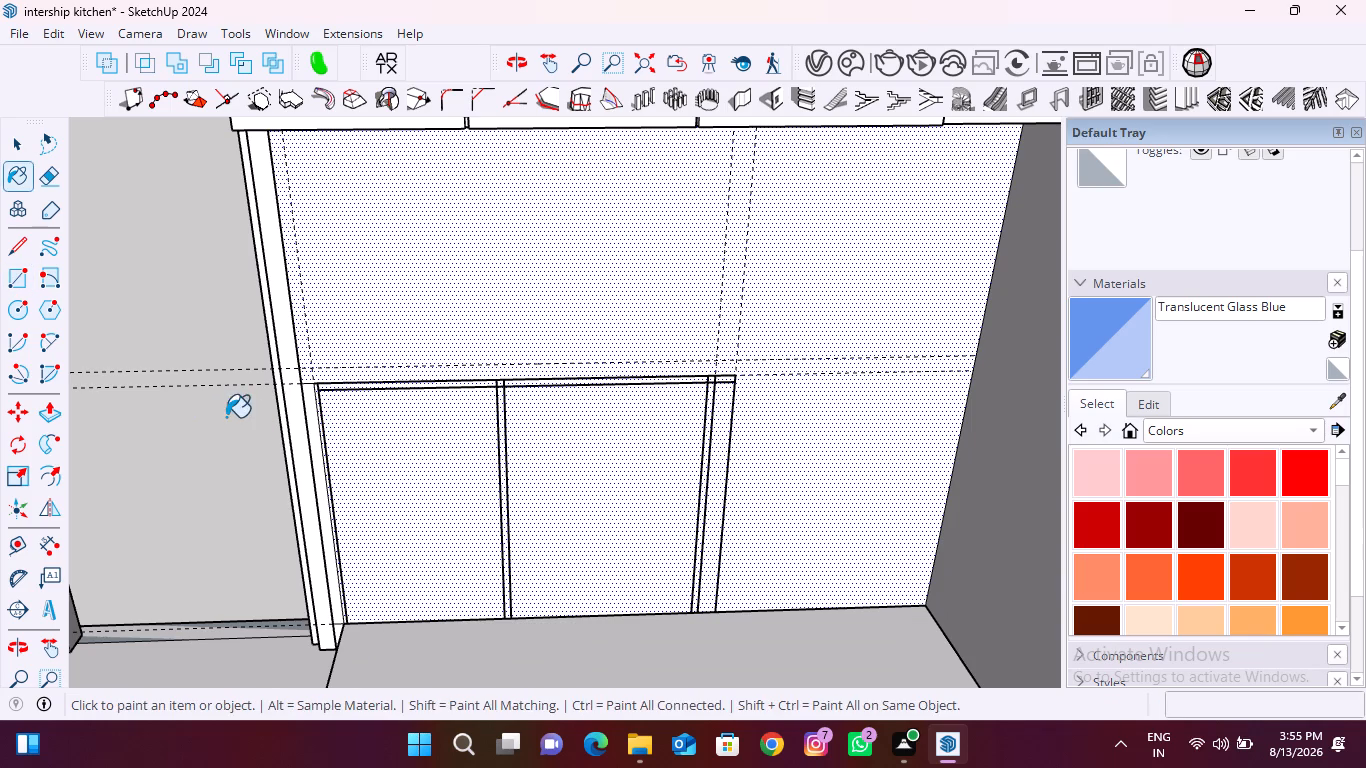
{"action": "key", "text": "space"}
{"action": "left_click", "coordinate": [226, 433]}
Draw a 720 mm by 50 mm rectangle over the end strip between the paired vertical guides.
{"action": "key", "text": "r"}
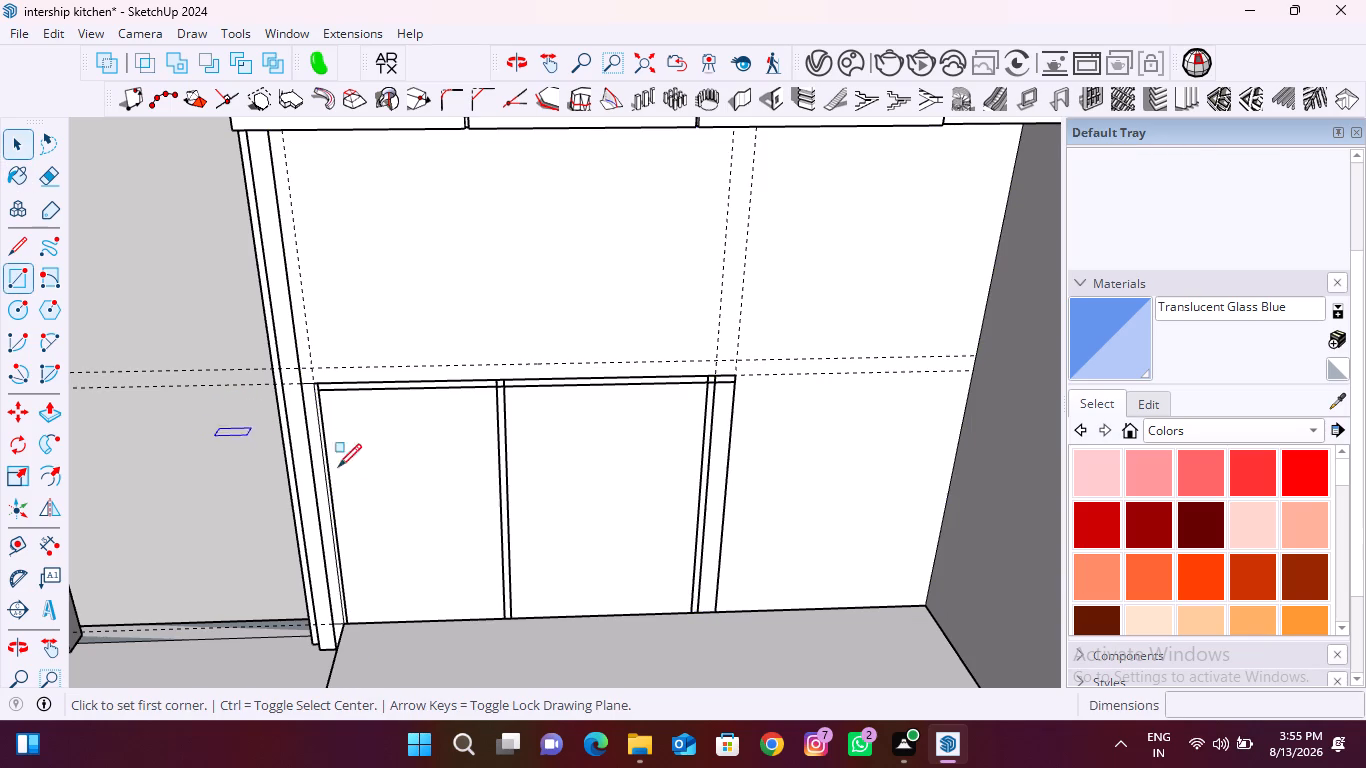
{"action": "scroll", "coordinate": [720, 379], "scroll_direction": "up", "scroll_amount": 13}
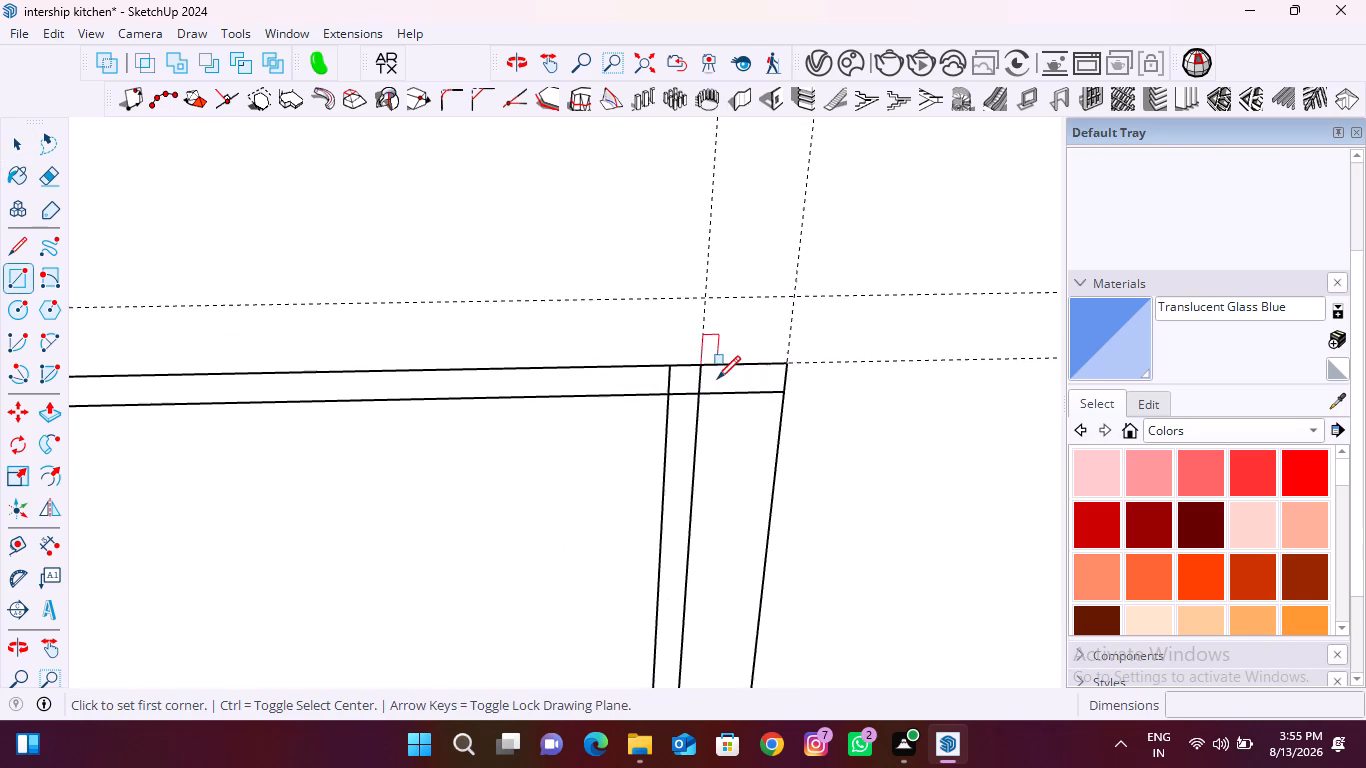
{"action": "scroll", "coordinate": [717, 379], "scroll_direction": "up", "scroll_amount": 7}
{"action": "left_click", "coordinate": [695, 359]}
{"action": "scroll", "coordinate": [607, 351], "scroll_direction": "down", "scroll_amount": 5}
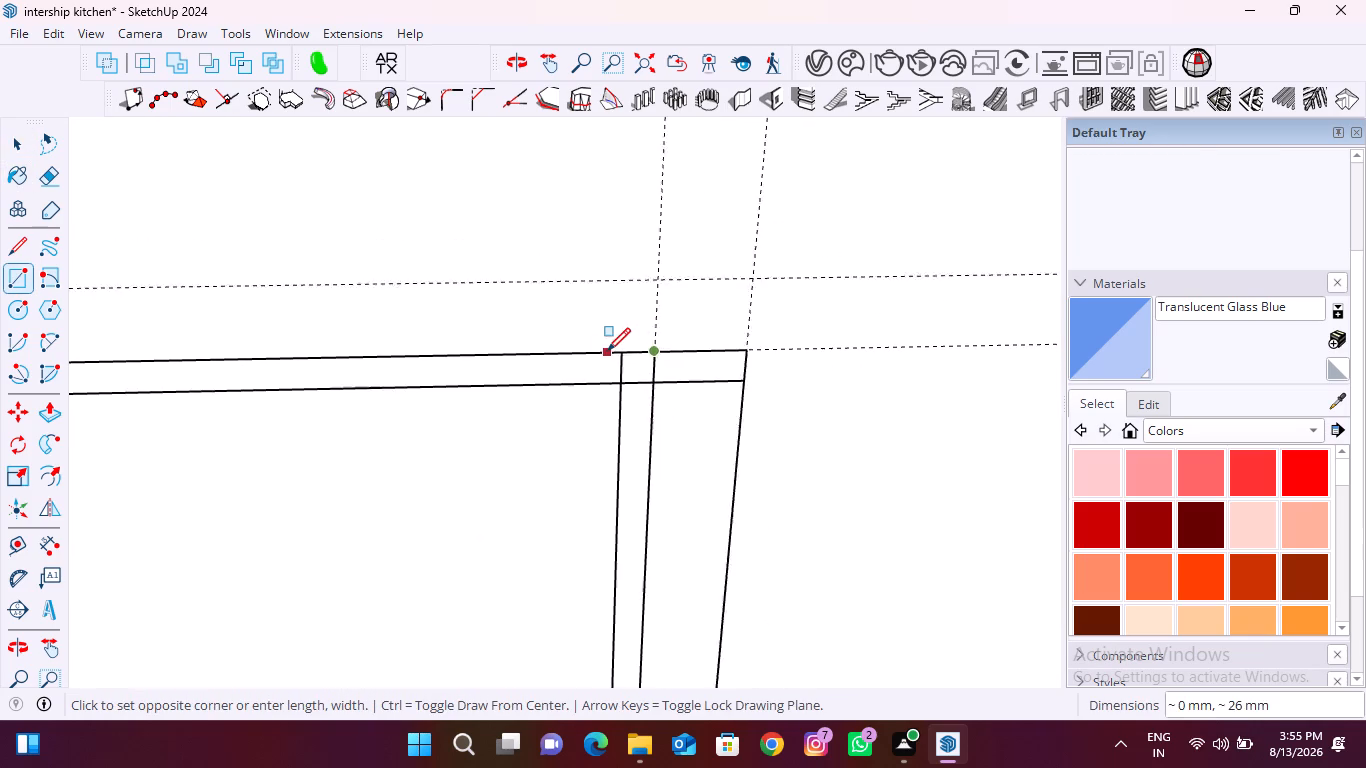
{"action": "scroll", "coordinate": [607, 351], "scroll_direction": "down", "scroll_amount": 17}
{"action": "scroll", "coordinate": [632, 592], "scroll_direction": "up", "scroll_amount": 11}
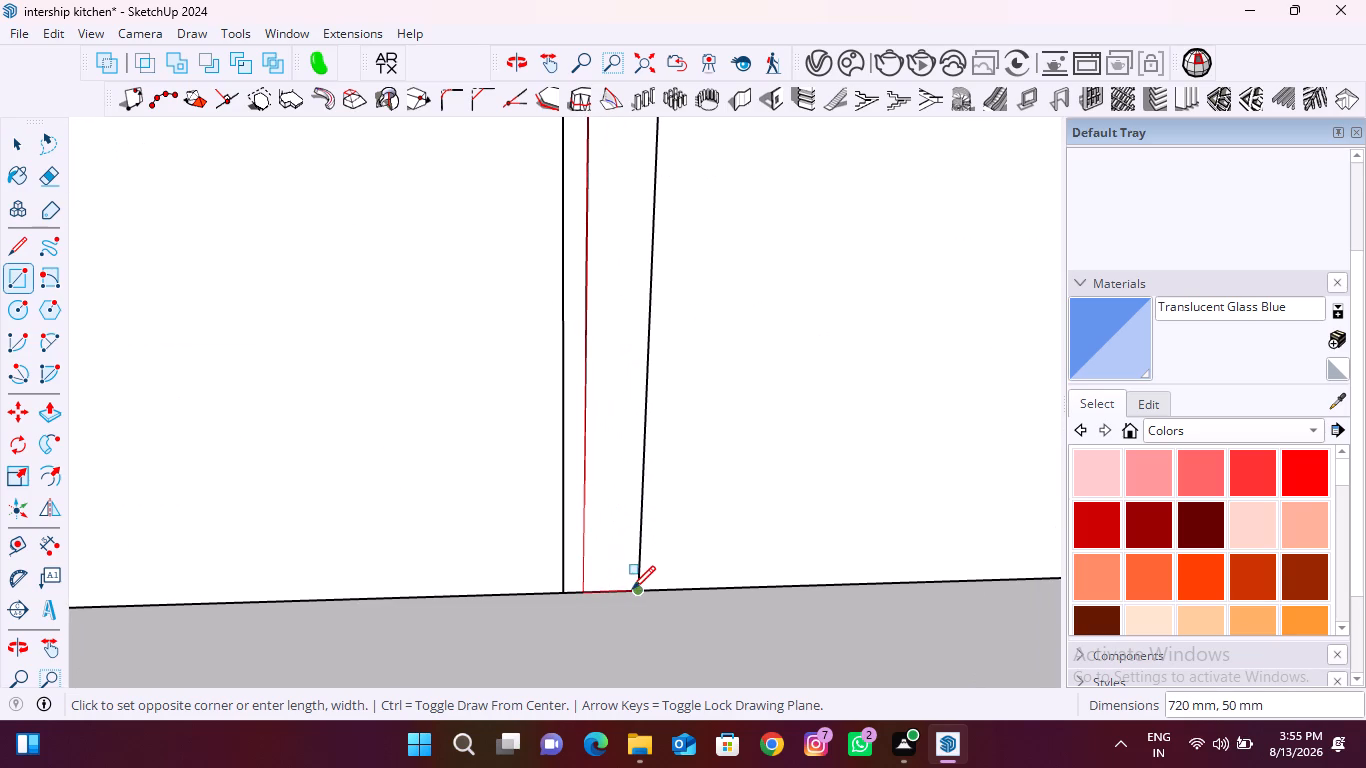
{"action": "left_click", "coordinate": [638, 589]}
Draw a full-height rectangle over the narrow 18 mm panel strip beside the 50 mm end strip.
{"action": "left_click", "coordinate": [563, 590]}
{"action": "scroll", "coordinate": [539, 664], "scroll_direction": "down", "scroll_amount": 7}
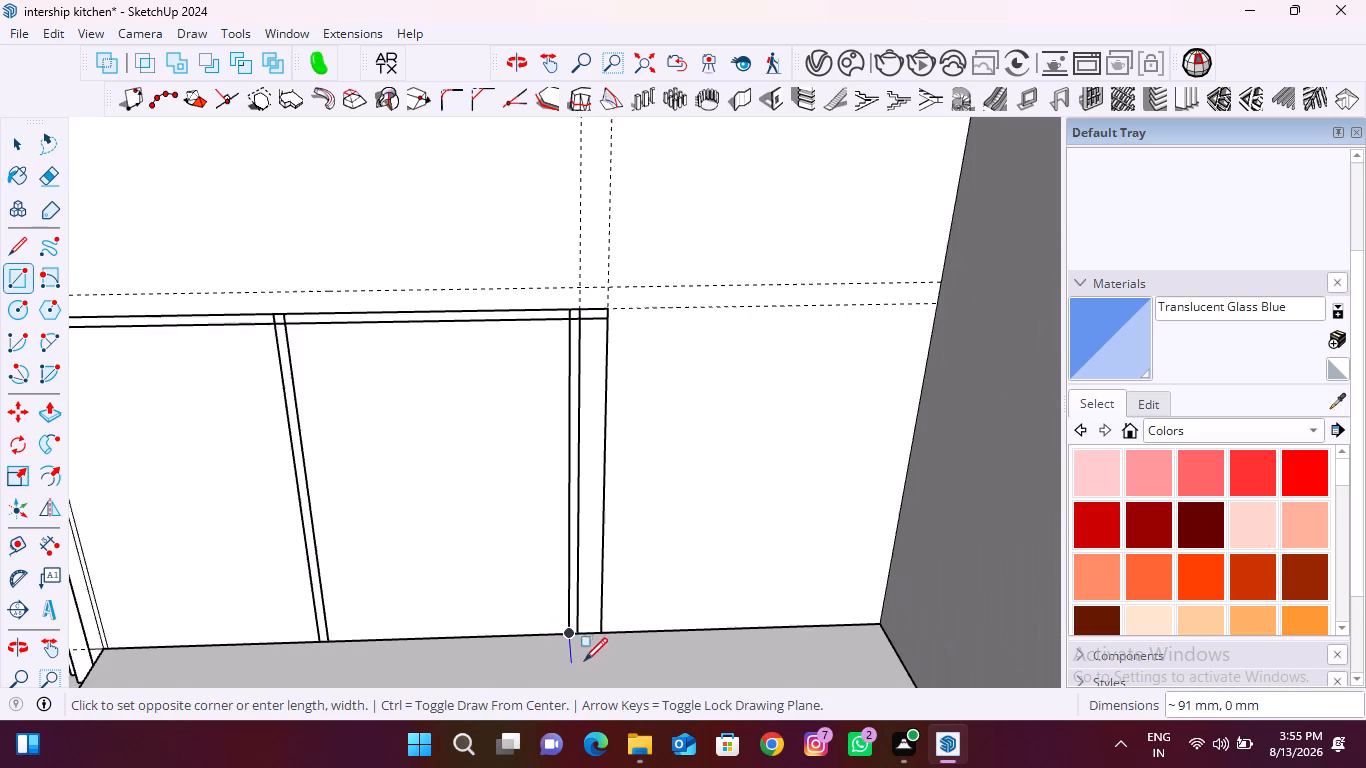
{"action": "scroll", "coordinate": [584, 661], "scroll_direction": "down", "scroll_amount": 5}
{"action": "scroll", "coordinate": [572, 373], "scroll_direction": "up", "scroll_amount": 17}
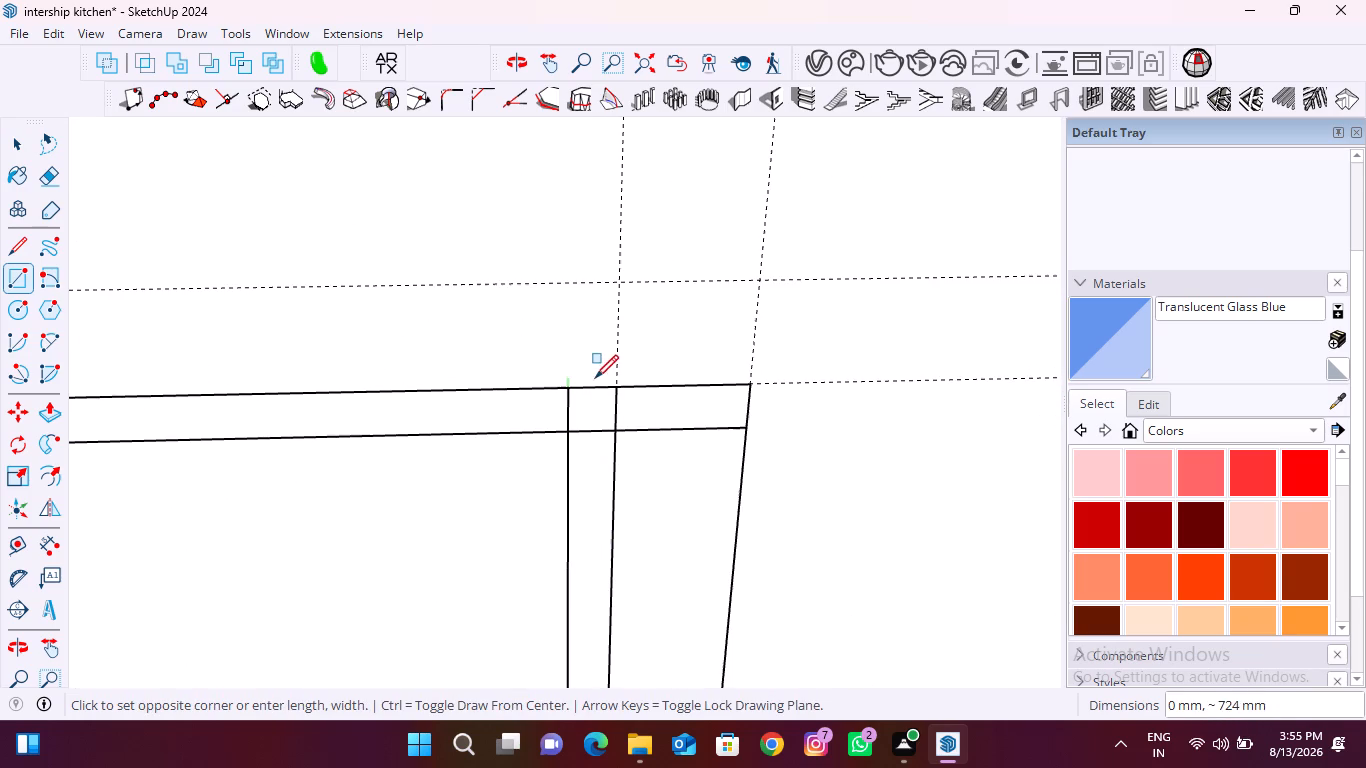
{"action": "left_click", "coordinate": [611, 388]}
Draw a full-height rectangle, about 19 mm by 720 mm, over the middle divider strip between the two door openings.
{"action": "scroll", "coordinate": [677, 380], "scroll_direction": "down", "scroll_amount": 17}
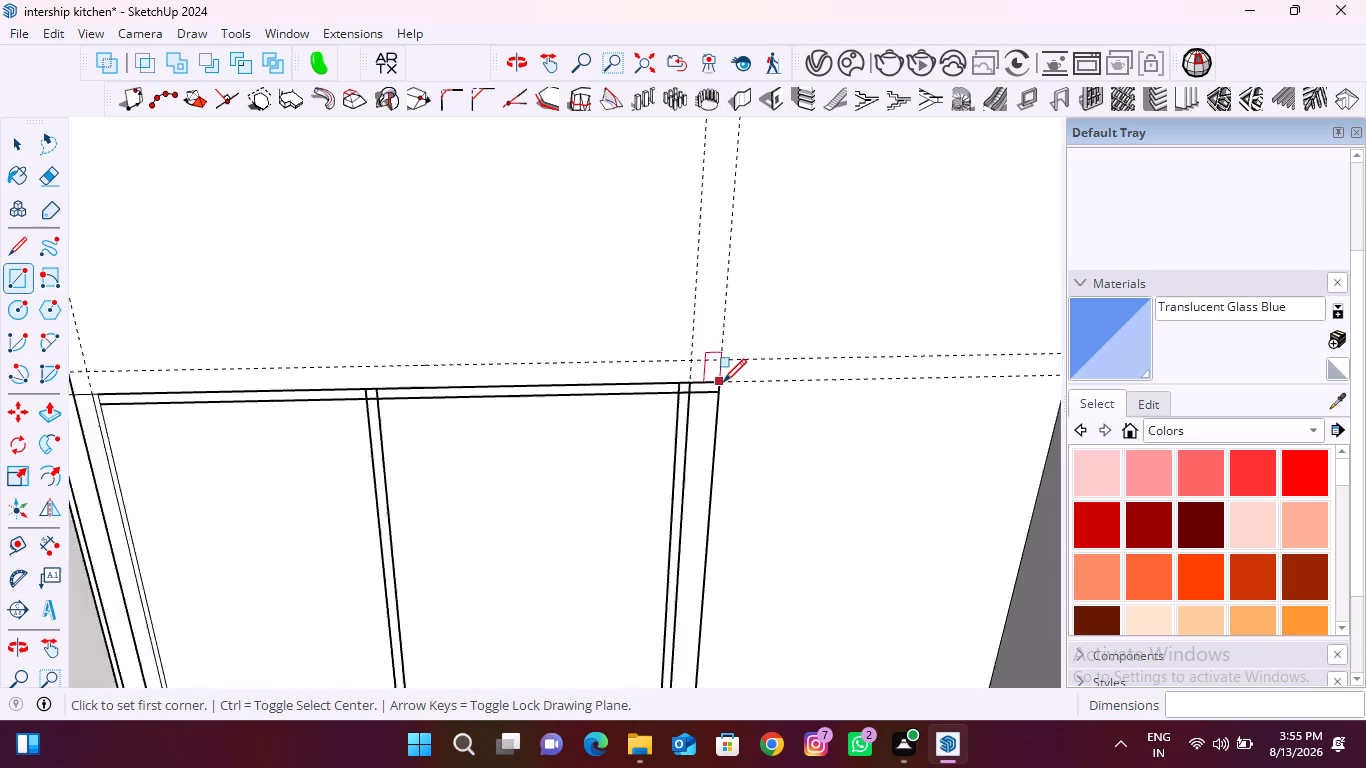
{"action": "scroll", "coordinate": [723, 382], "scroll_direction": "down", "scroll_amount": 8}
{"action": "scroll", "coordinate": [561, 558], "scroll_direction": "up", "scroll_amount": 16}
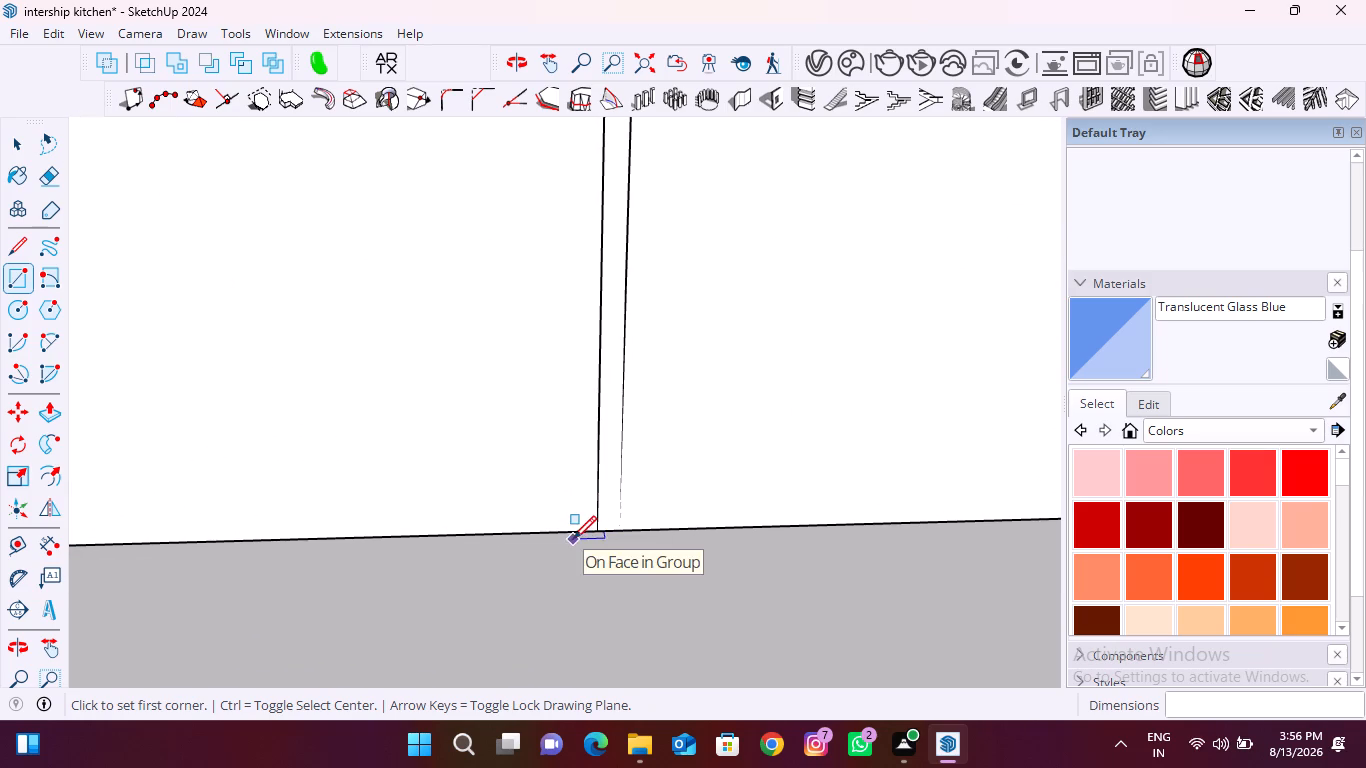
{"action": "scroll", "coordinate": [573, 539], "scroll_direction": "down", "scroll_amount": 6}
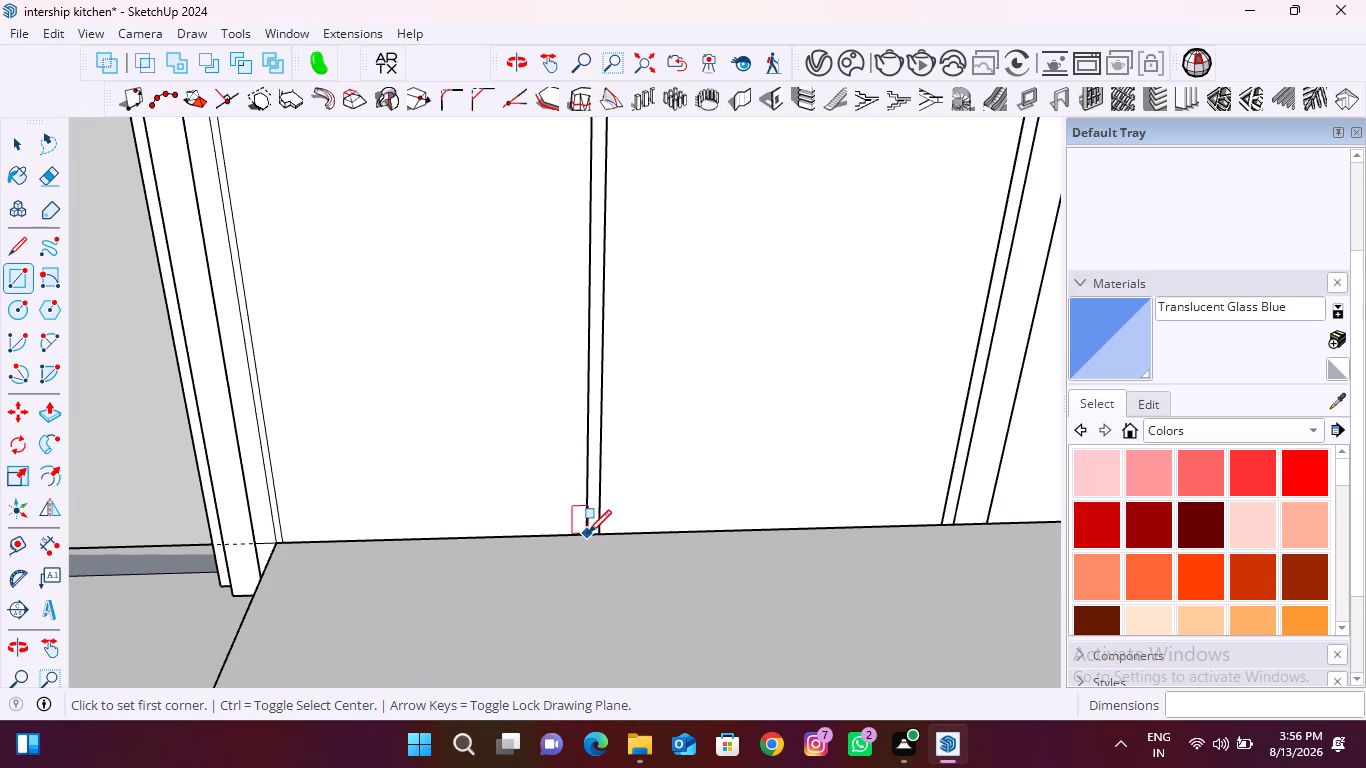
{"action": "middle_click_drag", "start_coordinate": [588, 533], "coordinate": [613, 633]}
{"action": "scroll", "coordinate": [584, 536], "scroll_direction": "up", "scroll_amount": 9}
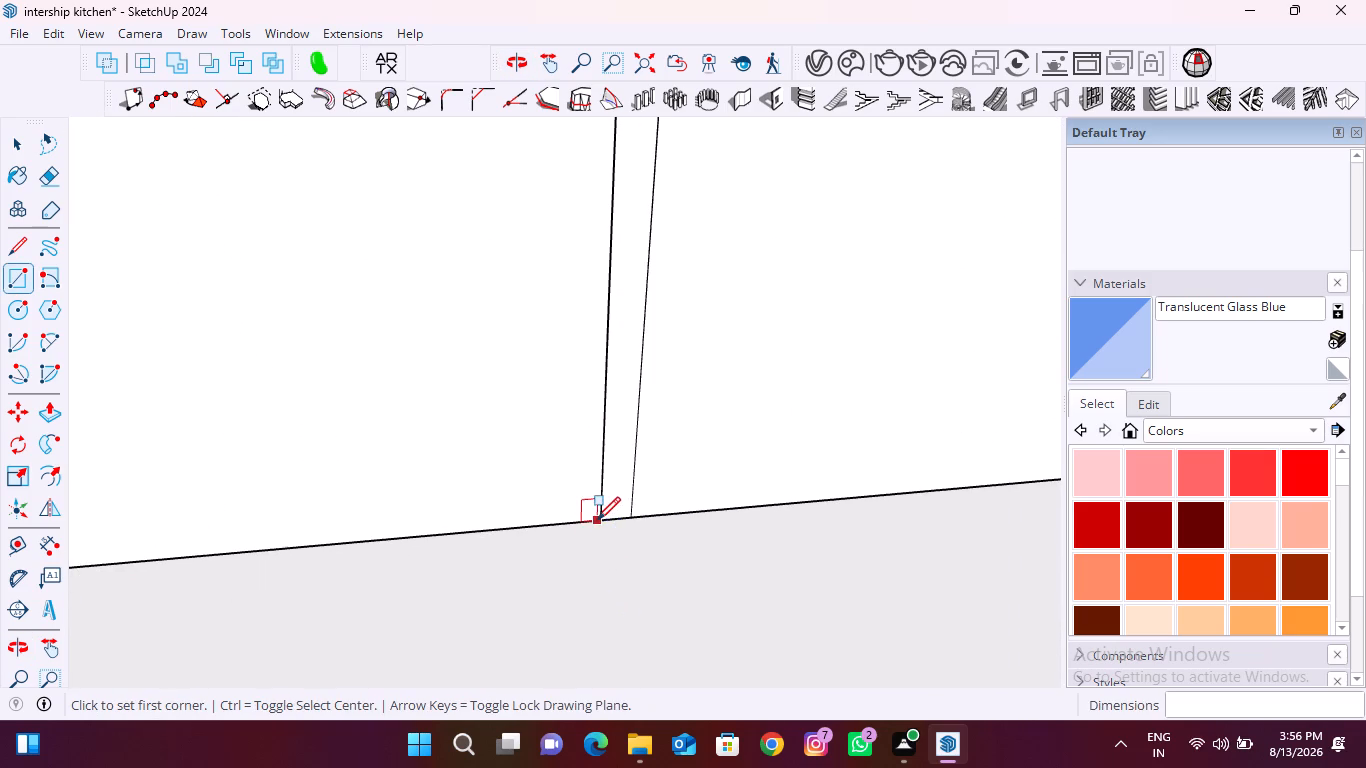
{"action": "middle_click_drag", "start_coordinate": [552, 531], "coordinate": [589, 554]}
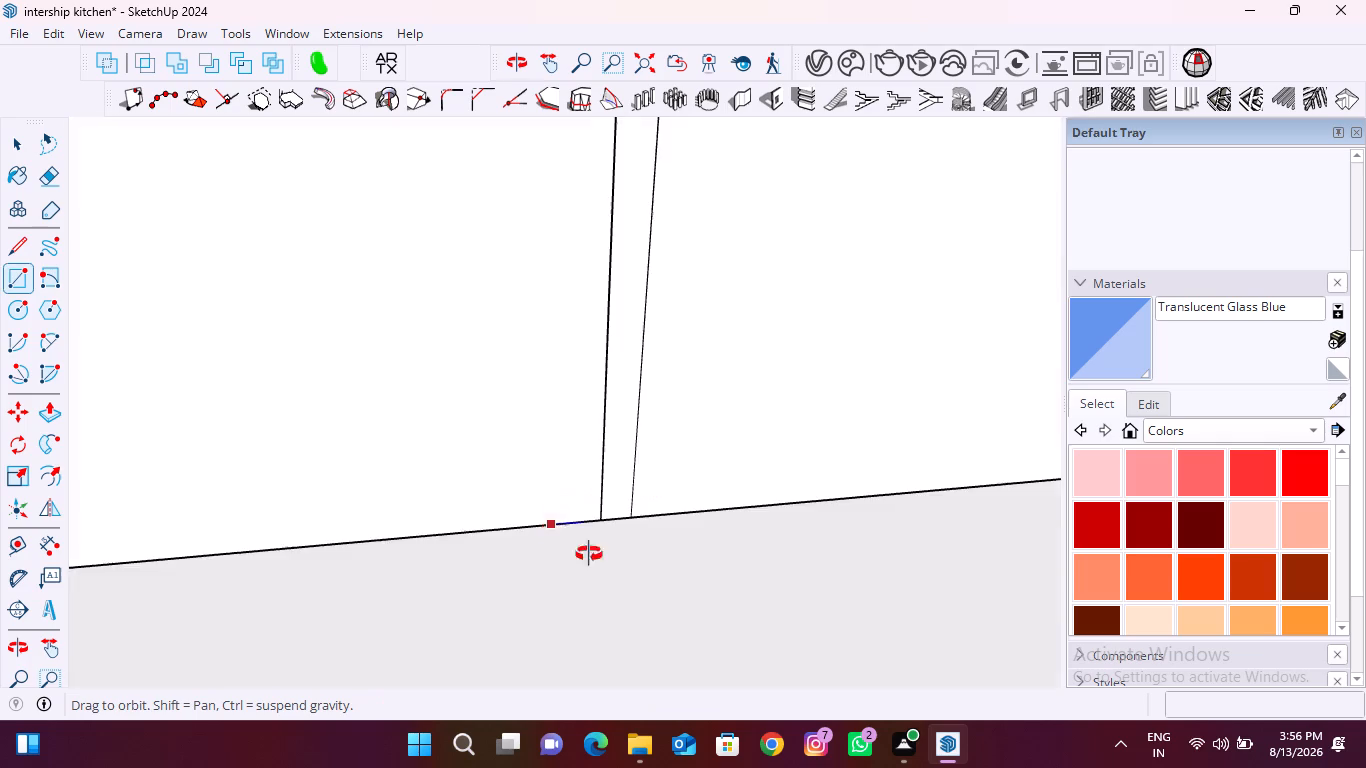
{"action": "middle_click_drag", "start_coordinate": [589, 554], "coordinate": [793, 583]}
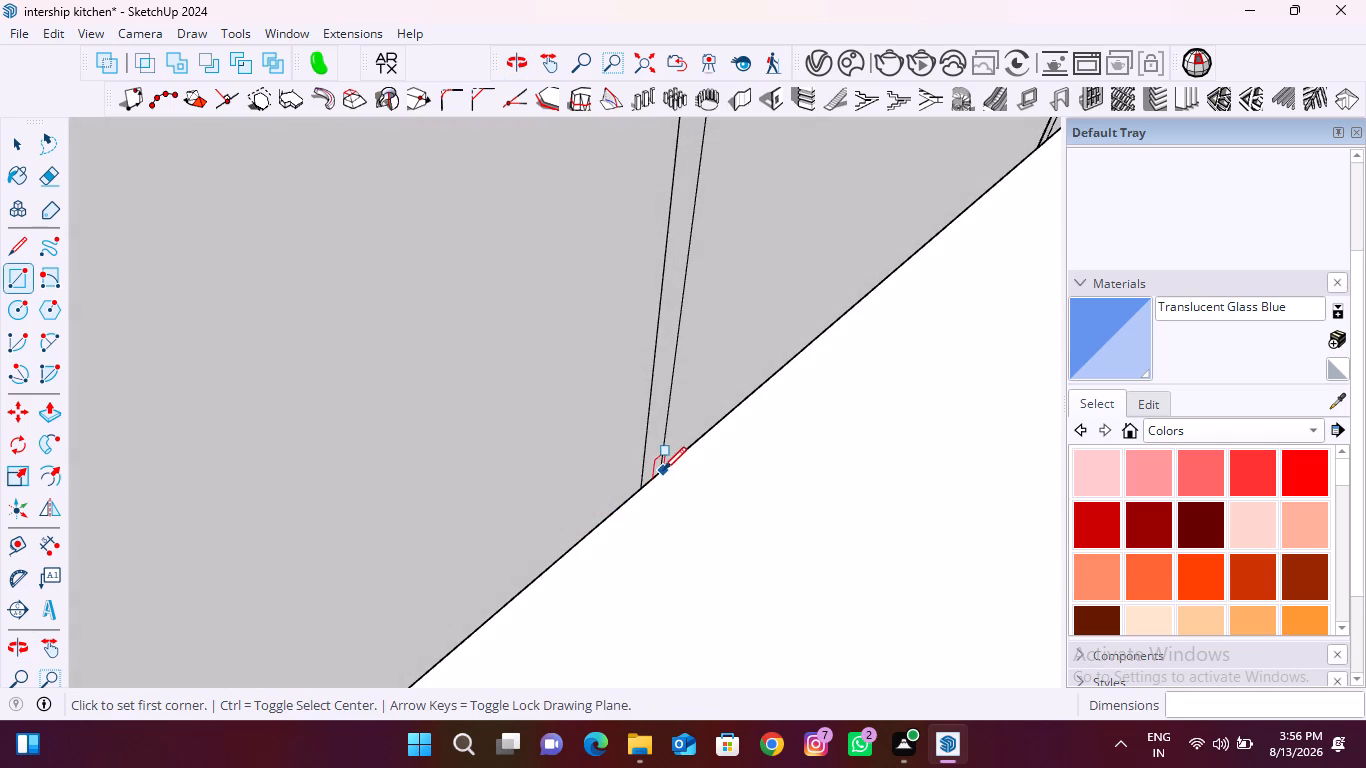
{"action": "left_click", "coordinate": [665, 475]}
{"action": "scroll", "coordinate": [625, 609], "scroll_direction": "down", "scroll_amount": 3}
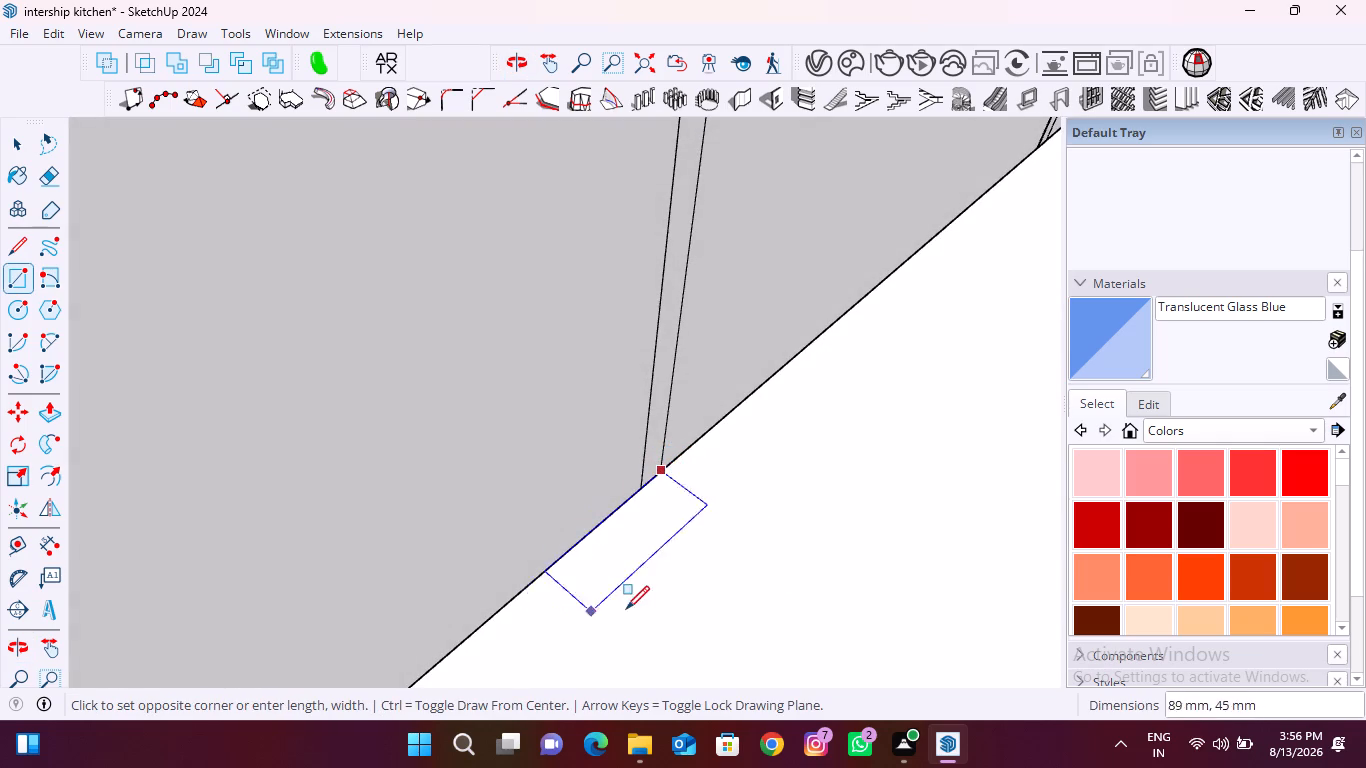
{"action": "scroll", "coordinate": [626, 609], "scroll_direction": "down", "scroll_amount": 3}
{"action": "middle_click_drag", "start_coordinate": [731, 582], "coordinate": [443, 548]}
{"action": "scroll", "coordinate": [487, 546], "scroll_direction": "down", "scroll_amount": 12}
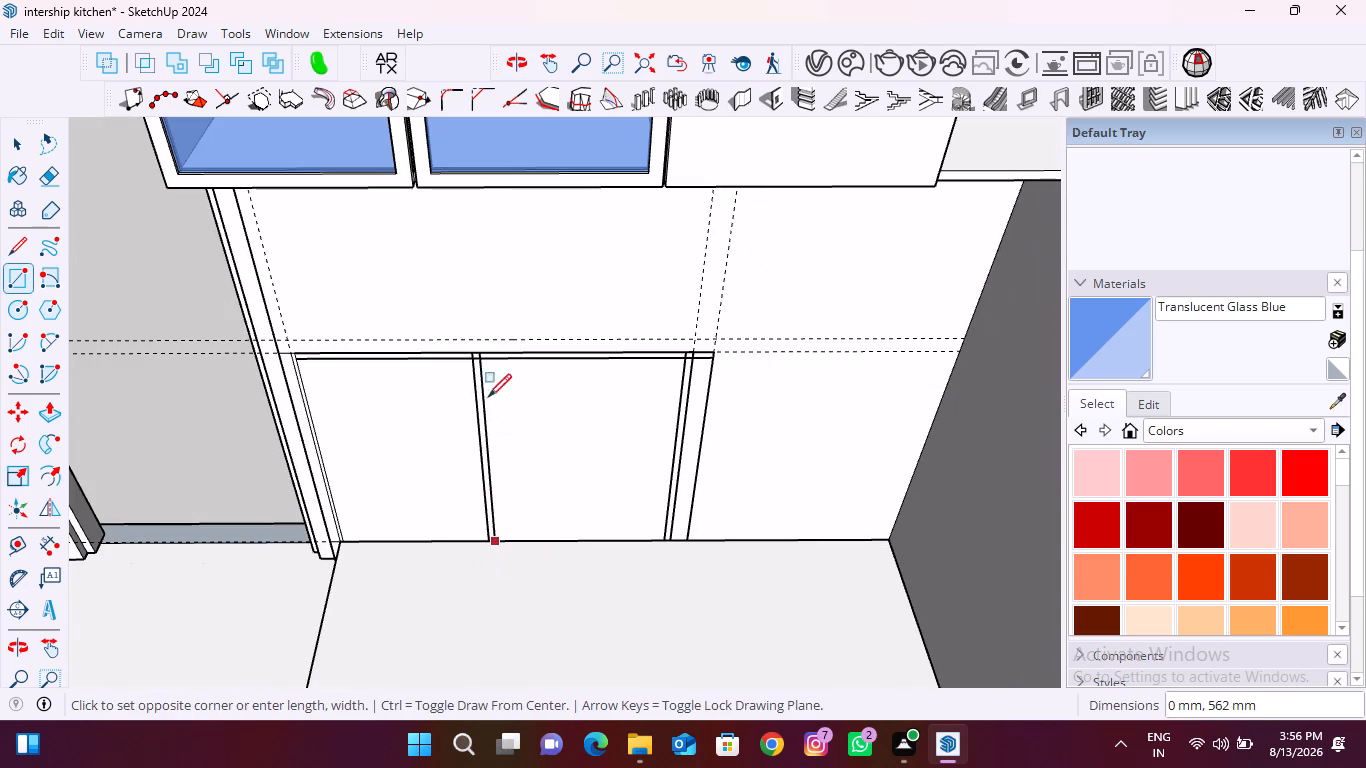
{"action": "scroll", "coordinate": [464, 354], "scroll_direction": "up", "scroll_amount": 15}
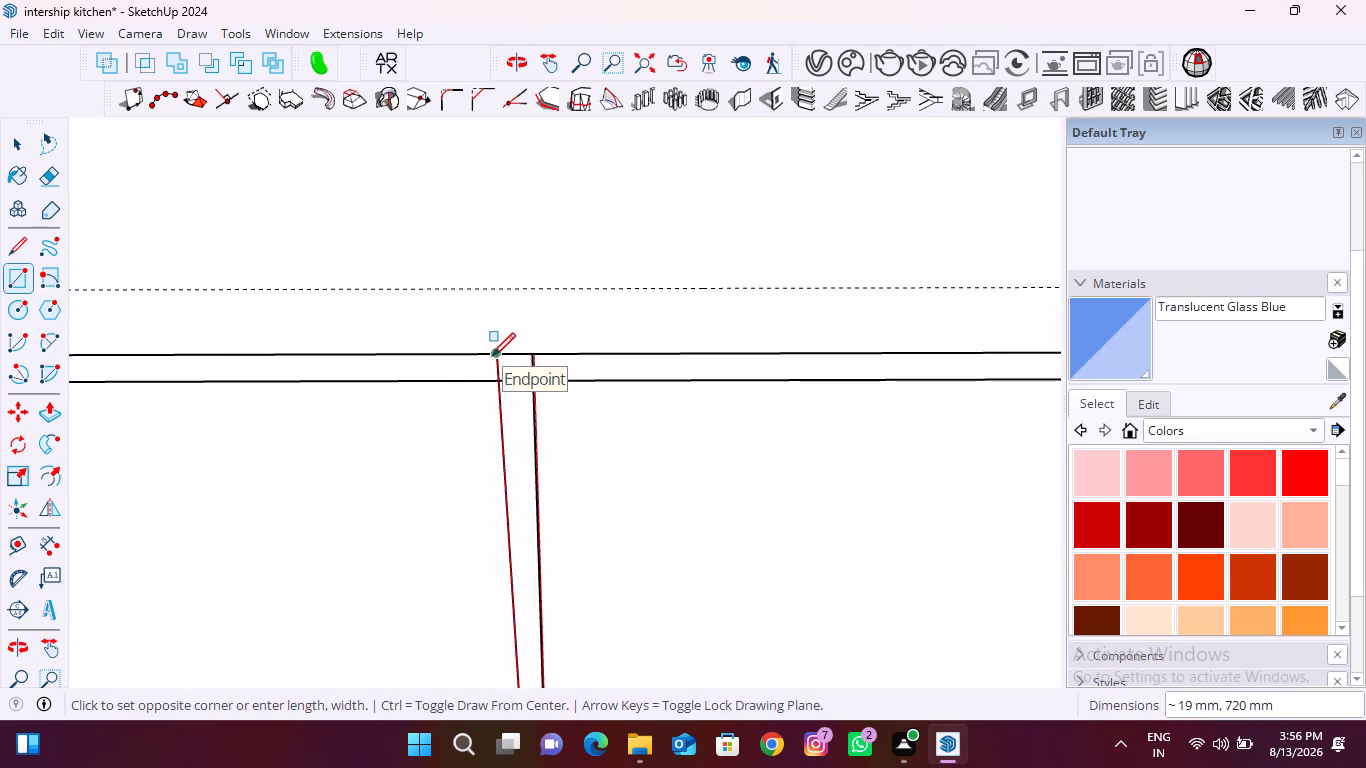
{"action": "left_click", "coordinate": [492, 356]}
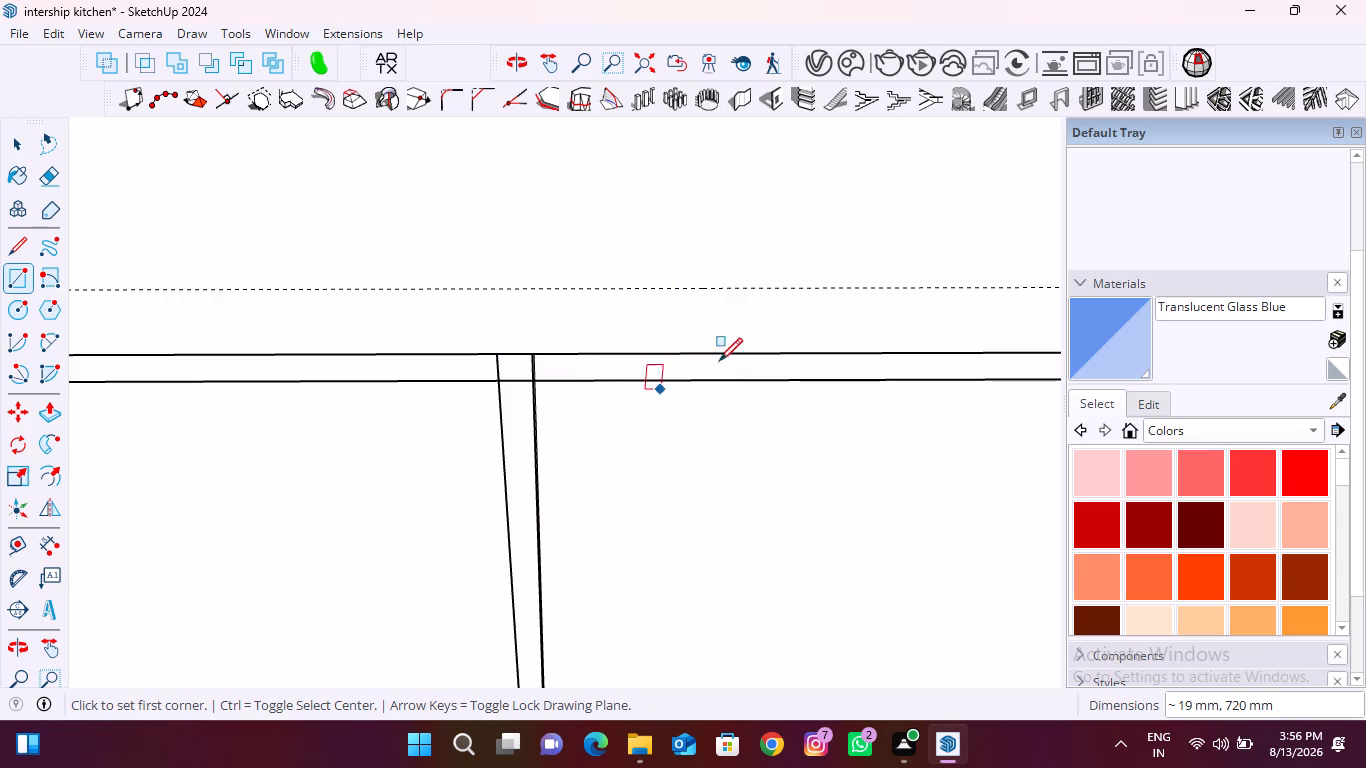
Draw a 720 mm by 9 mm rectangle over the narrow strip at the door-frame end of the cabinet front.
{"action": "scroll", "coordinate": [727, 361], "scroll_direction": "down", "scroll_amount": 18}
{"action": "scroll", "coordinate": [530, 512], "scroll_direction": "up", "scroll_amount": 11}
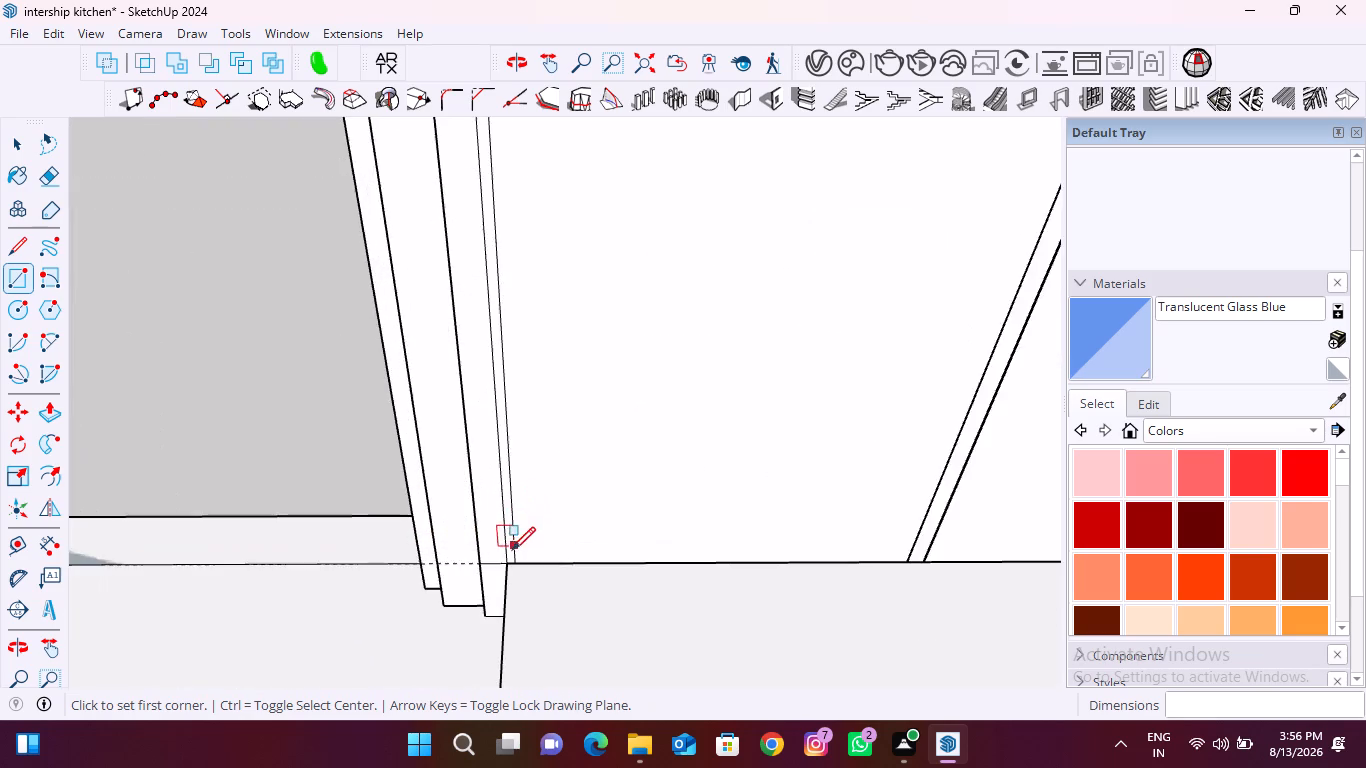
{"action": "scroll", "coordinate": [512, 550], "scroll_direction": "up", "scroll_amount": 17}
{"action": "left_click", "coordinate": [498, 606]}
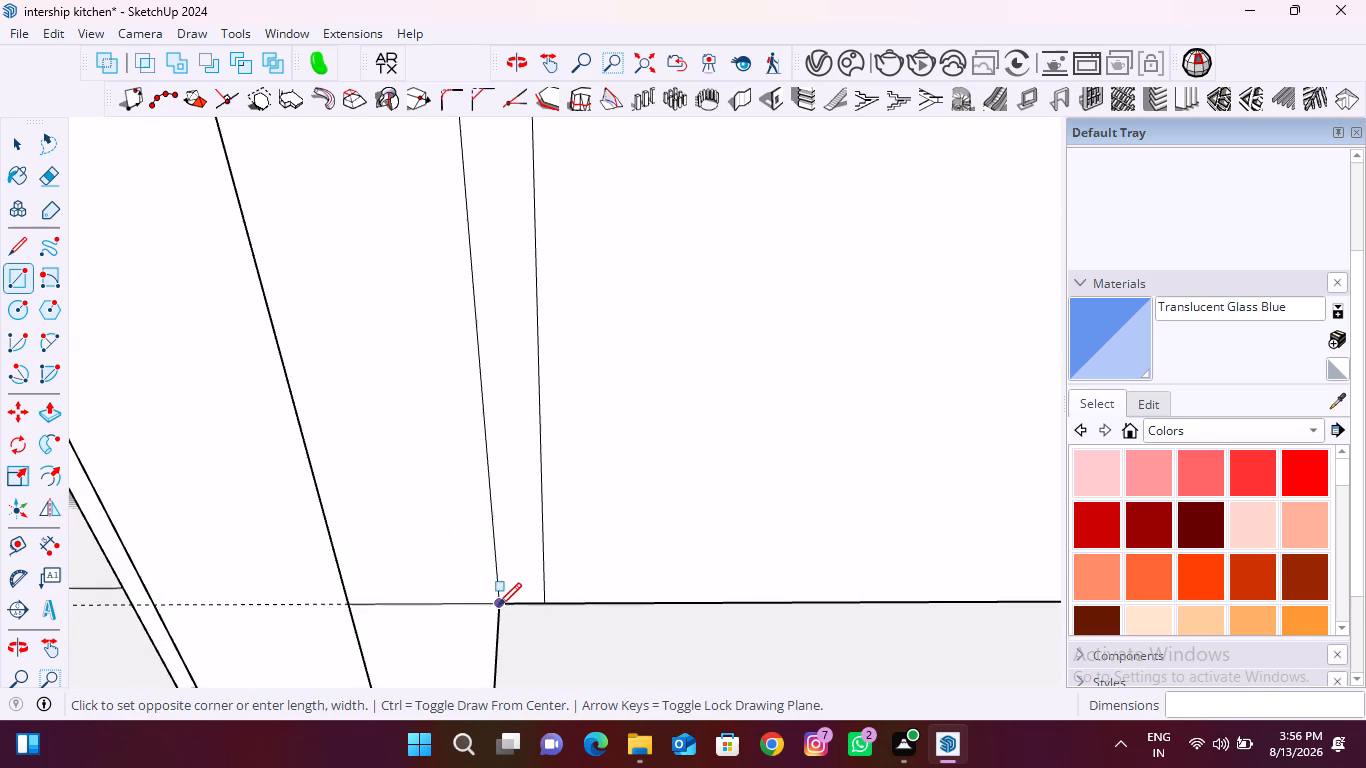
{"action": "scroll", "coordinate": [552, 556], "scroll_direction": "down", "scroll_amount": 20}
{"action": "scroll", "coordinate": [552, 556], "scroll_direction": "down", "scroll_amount": 9}
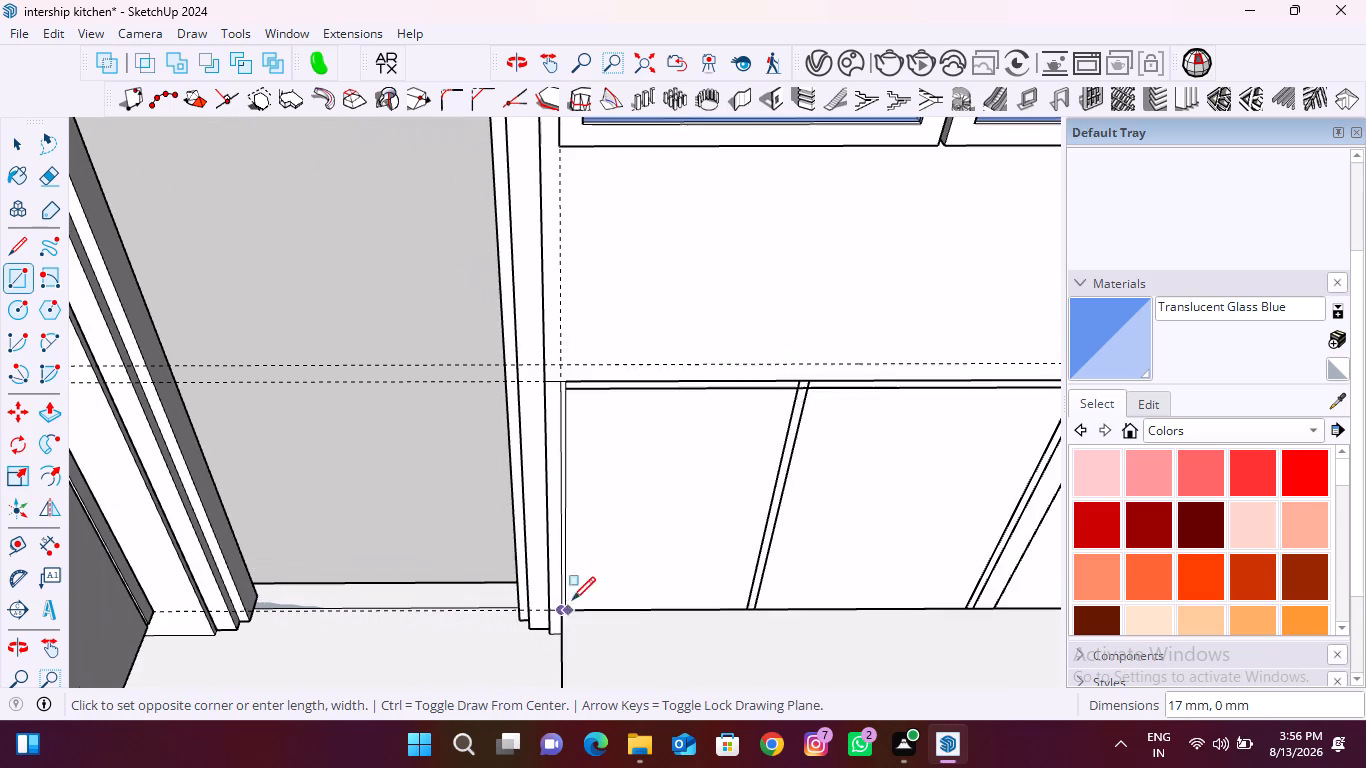
{"action": "scroll", "coordinate": [566, 353], "scroll_direction": "up", "scroll_amount": 17}
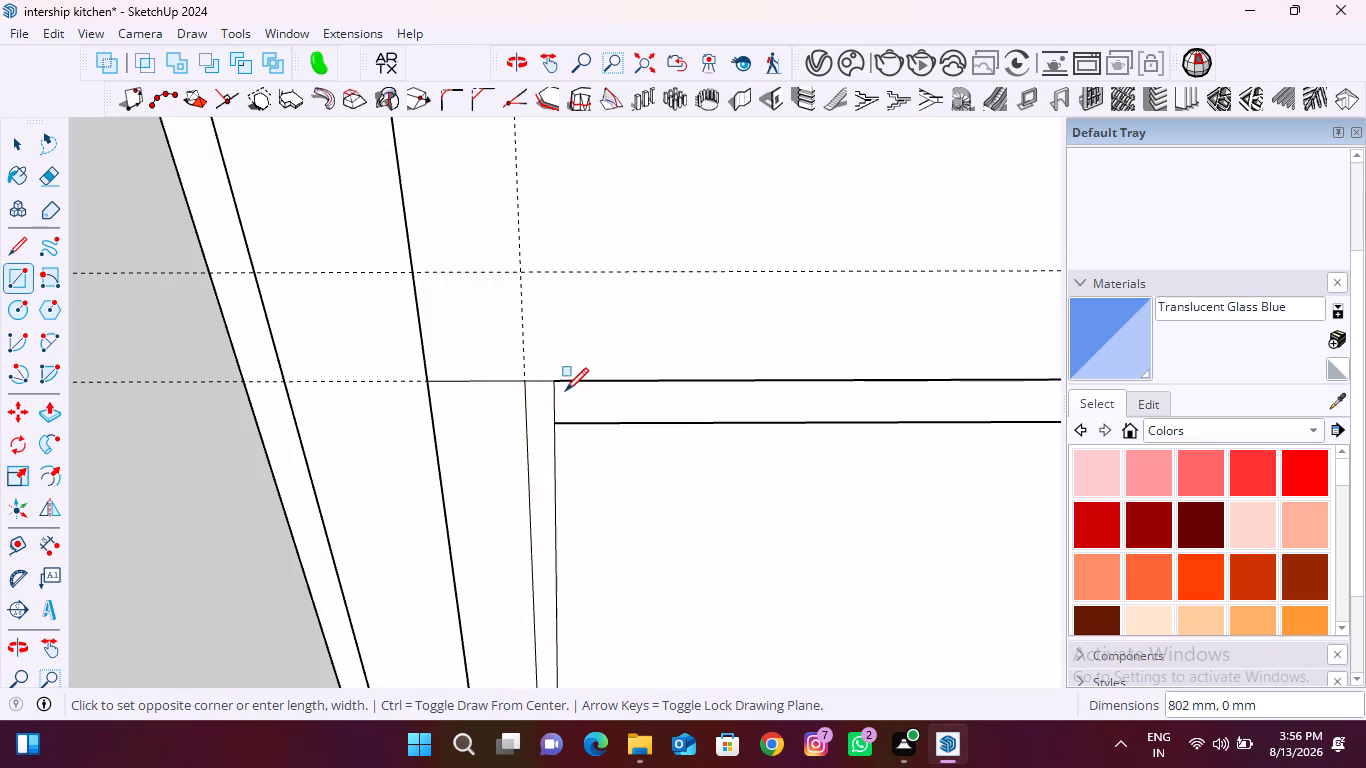
{"action": "left_click", "coordinate": [553, 384]}
Draw a 1021 mm by 18 mm rectangle along the top panel strip from the narrow end strip's inner corner.
{"action": "left_click", "coordinate": [552, 382]}
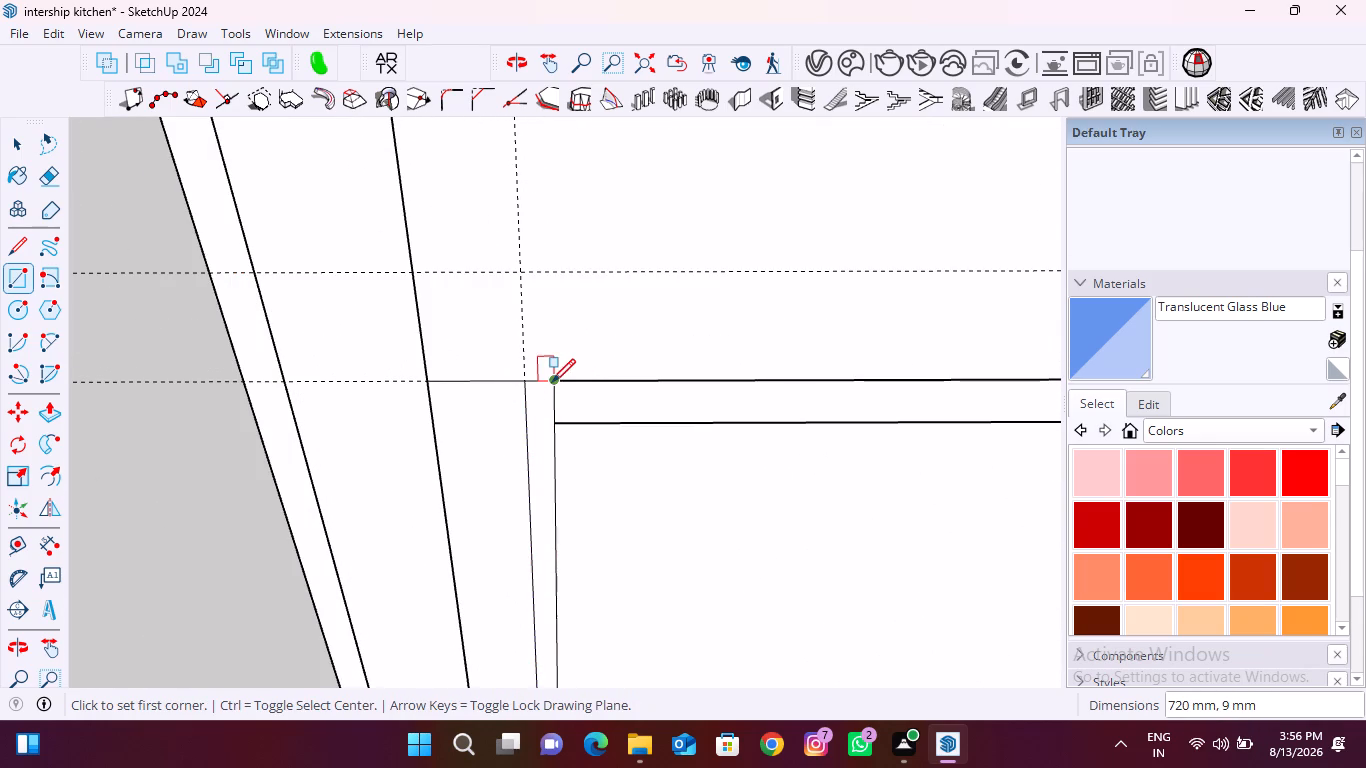
{"action": "scroll", "coordinate": [375, 412], "scroll_direction": "down", "scroll_amount": 20}
{"action": "scroll", "coordinate": [375, 412], "scroll_direction": "down", "scroll_amount": 4}
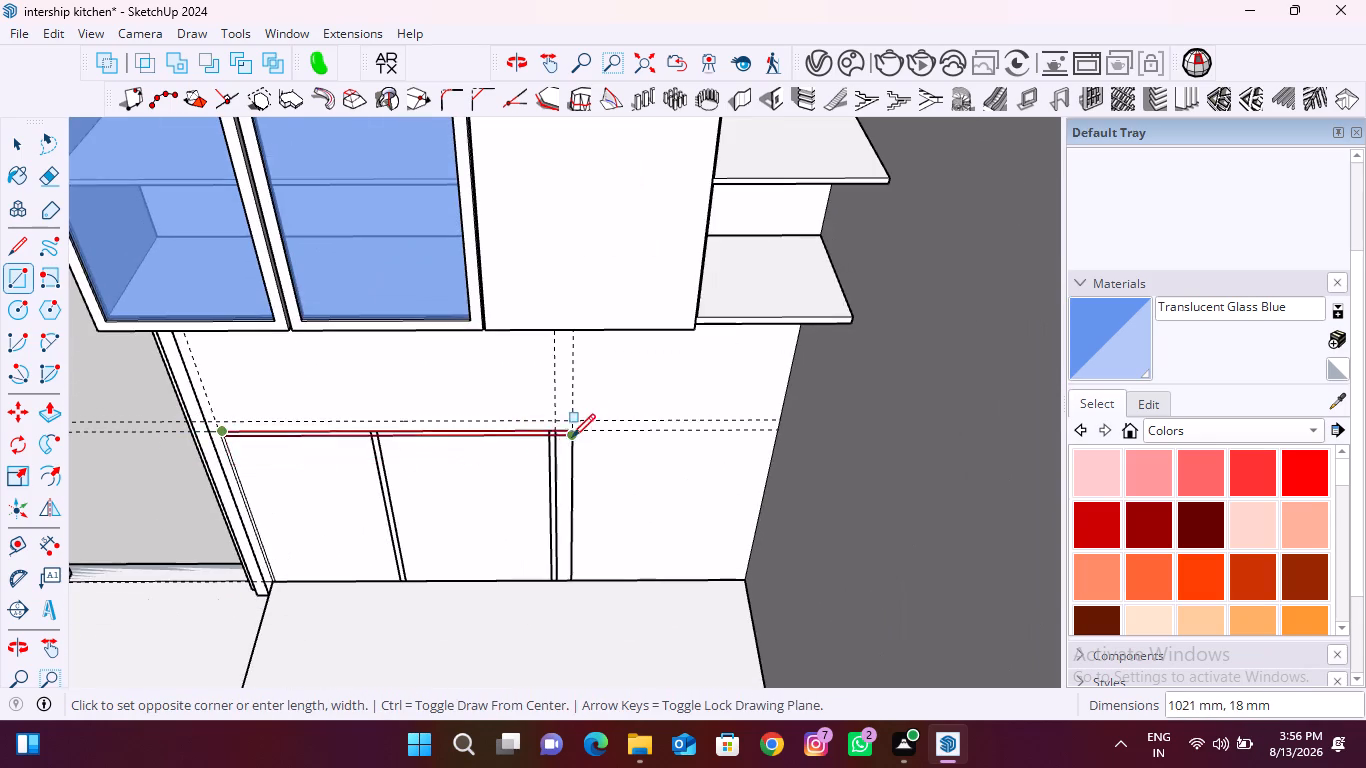
{"action": "scroll", "coordinate": [572, 437], "scroll_direction": "up", "scroll_amount": 20}
{"action": "scroll", "coordinate": [572, 437], "scroll_direction": "up", "scroll_amount": 1}
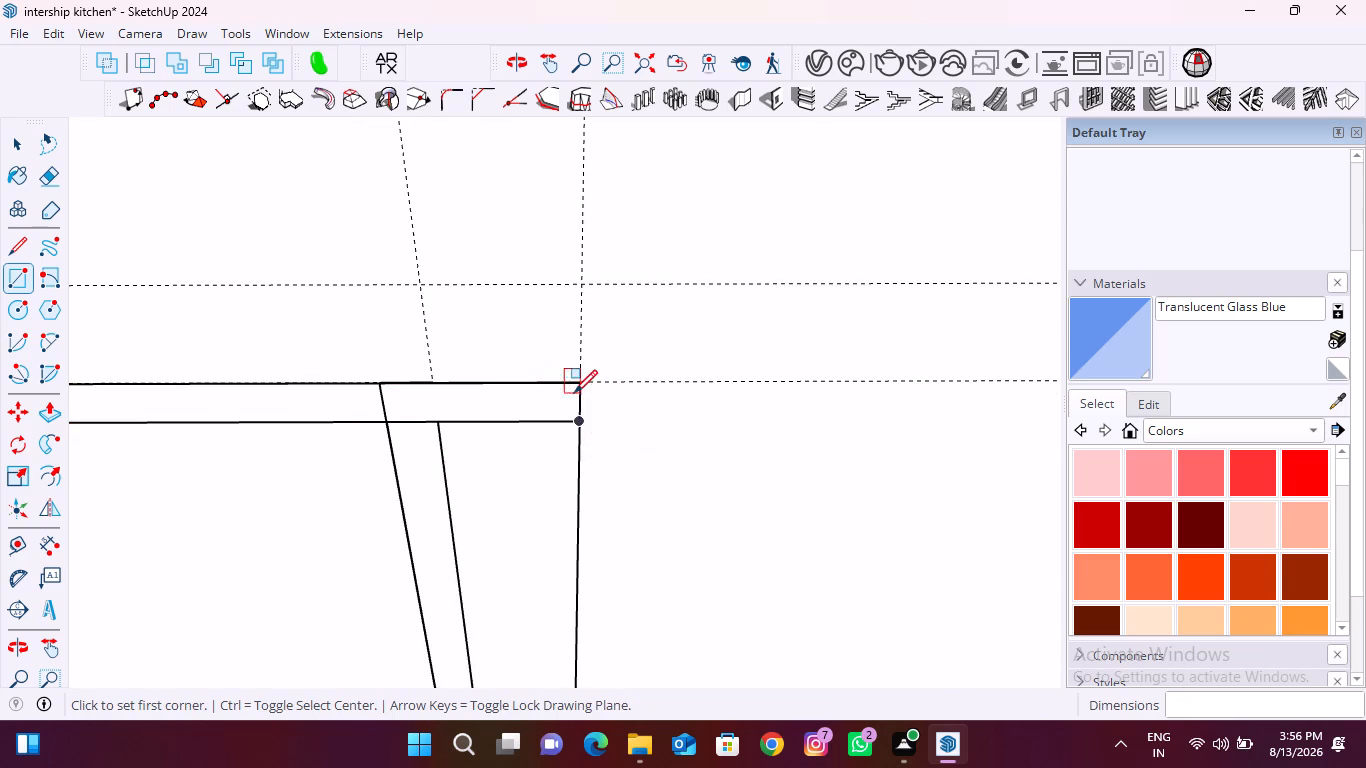
Draw a 1030 mm by 18 mm rectangle over the whole top panel strip, from one outer corner to the other.
{"action": "scroll", "coordinate": [756, 428], "scroll_direction": "down", "scroll_amount": 10}
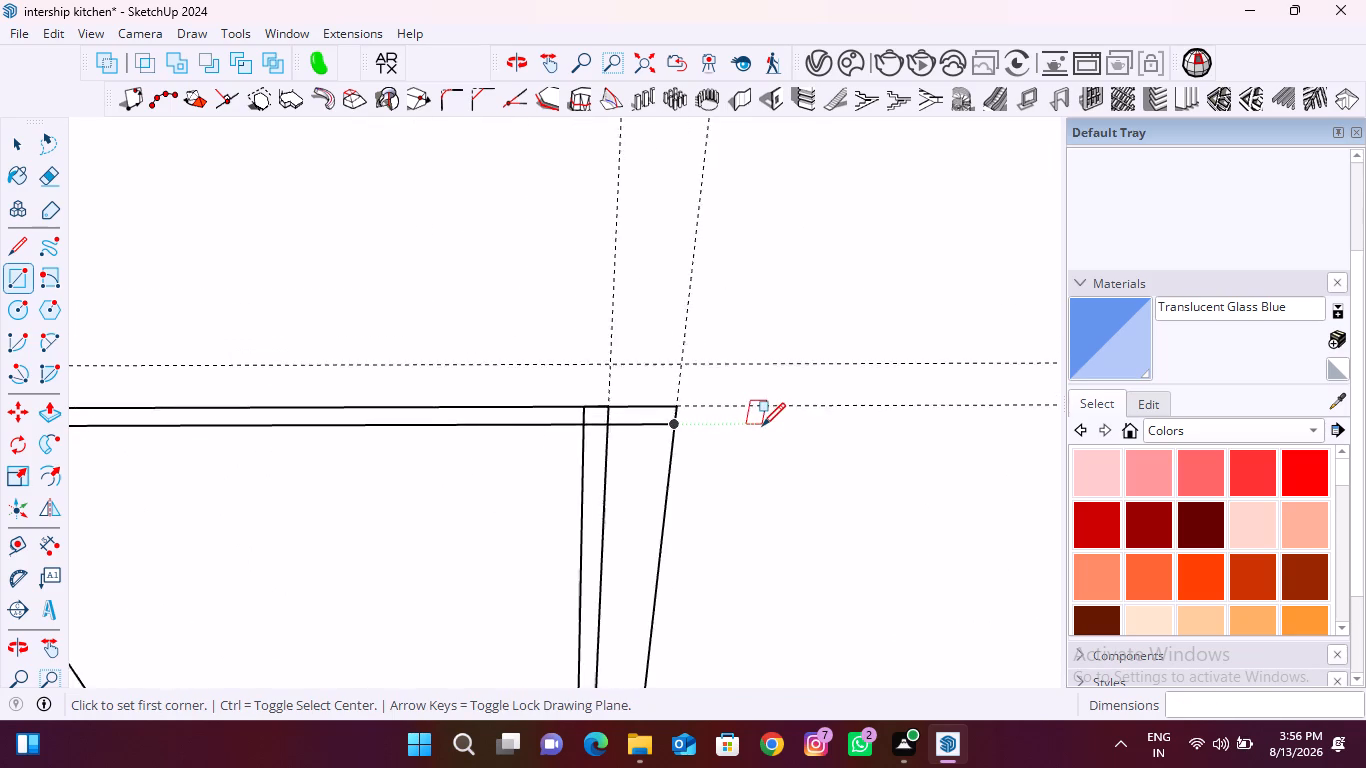
{"action": "scroll", "coordinate": [762, 426], "scroll_direction": "down", "scroll_amount": 10}
{"action": "scroll", "coordinate": [247, 433], "scroll_direction": "up", "scroll_amount": 9}
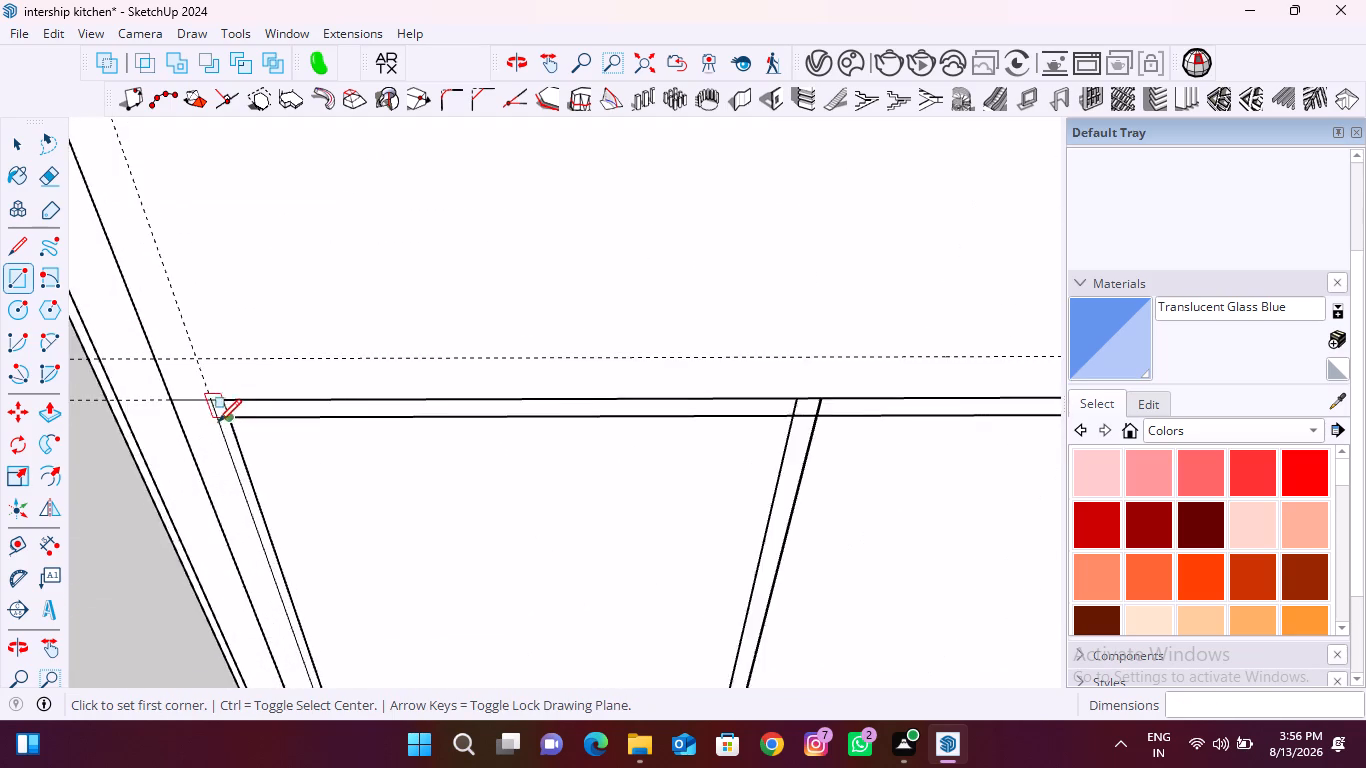
{"action": "scroll", "coordinate": [218, 422], "scroll_direction": "up", "scroll_amount": 16}
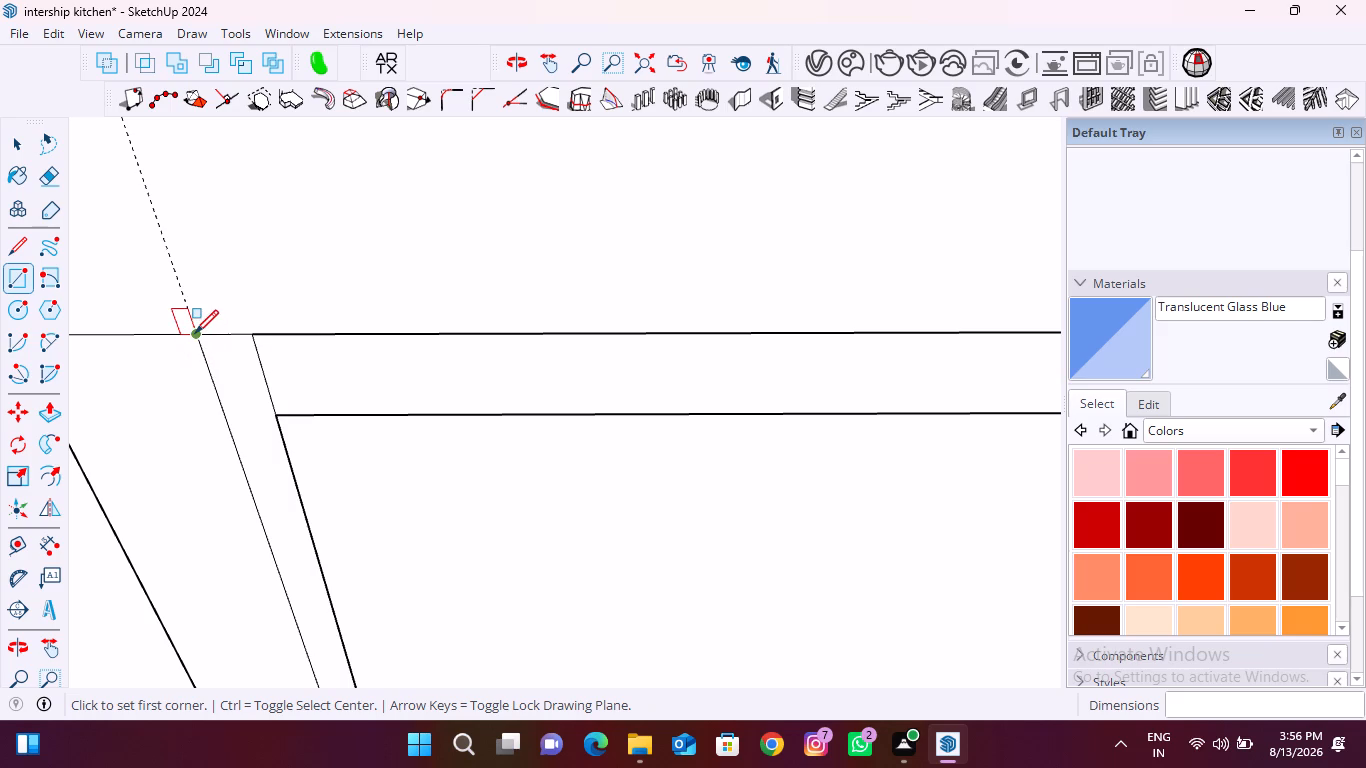
{"action": "left_click", "coordinate": [195, 333]}
{"action": "scroll", "coordinate": [189, 442], "scroll_direction": "down", "scroll_amount": 20}
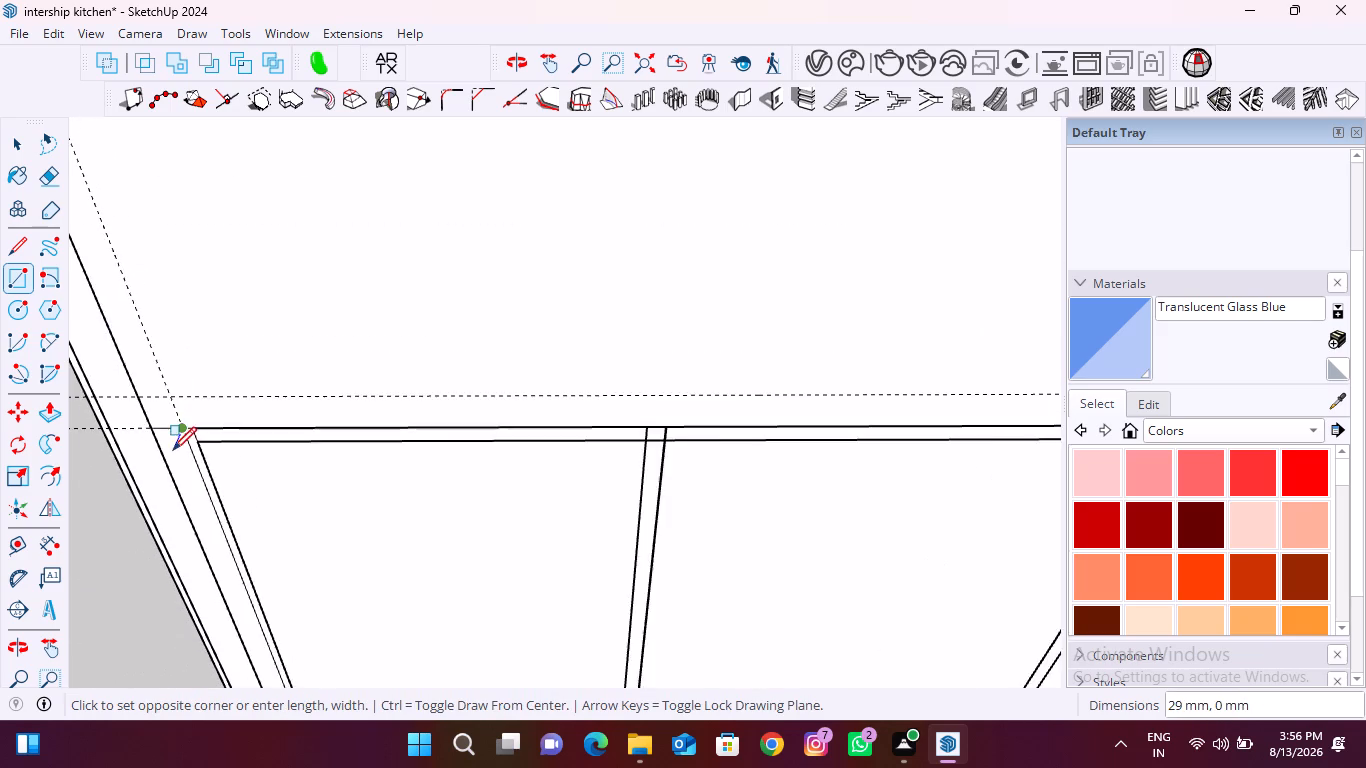
{"action": "scroll", "coordinate": [173, 450], "scroll_direction": "down", "scroll_amount": 4}
{"action": "scroll", "coordinate": [514, 479], "scroll_direction": "down", "scroll_amount": 5}
{"action": "scroll", "coordinate": [722, 470], "scroll_direction": "up", "scroll_amount": 4}
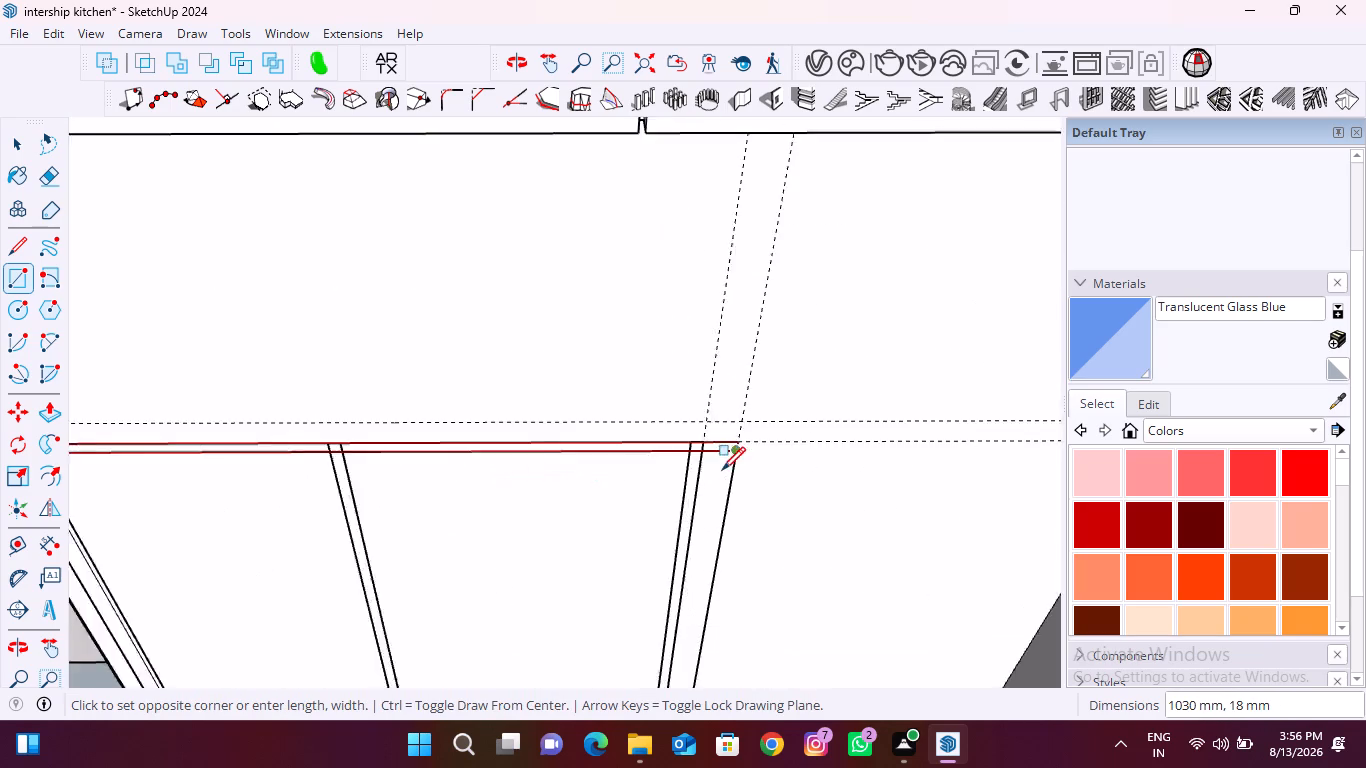
{"action": "scroll", "coordinate": [722, 470], "scroll_direction": "up", "scroll_amount": 18}
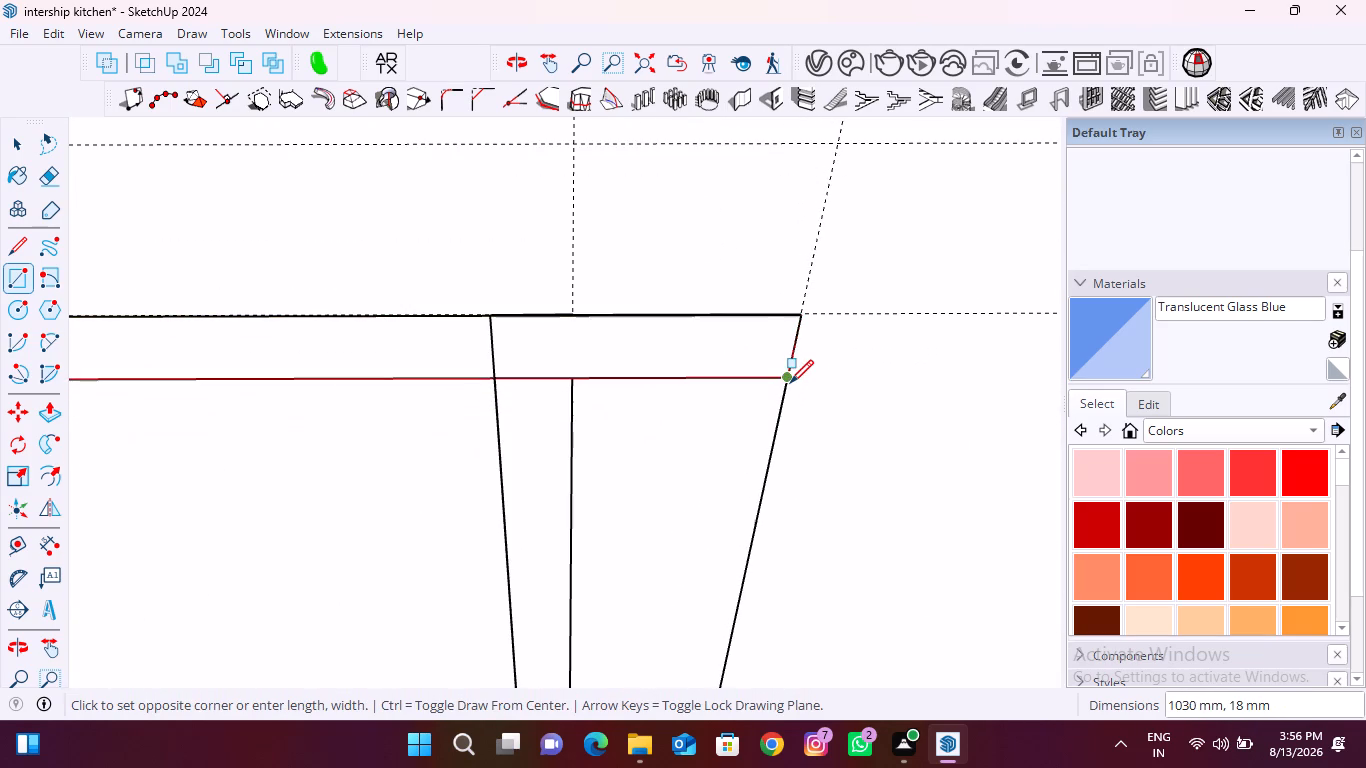
{"action": "left_click", "coordinate": [790, 383]}
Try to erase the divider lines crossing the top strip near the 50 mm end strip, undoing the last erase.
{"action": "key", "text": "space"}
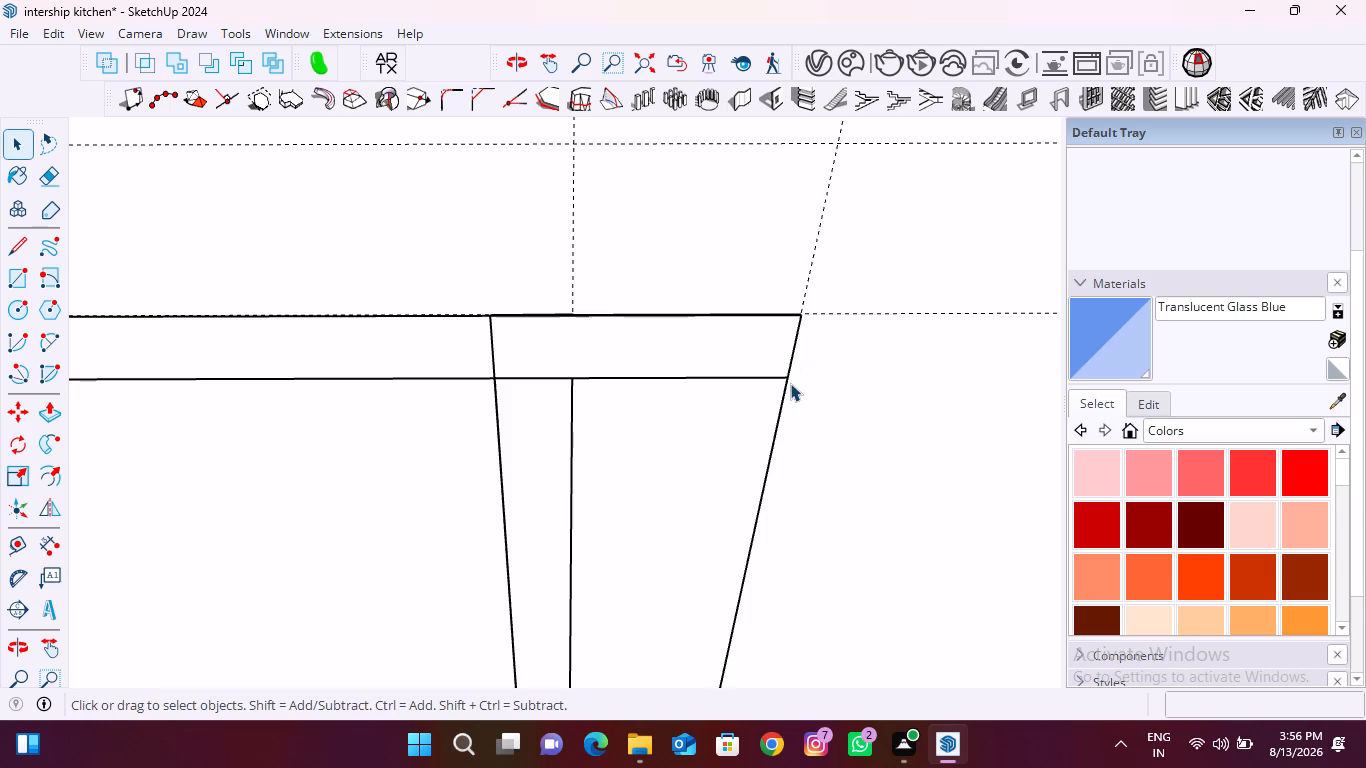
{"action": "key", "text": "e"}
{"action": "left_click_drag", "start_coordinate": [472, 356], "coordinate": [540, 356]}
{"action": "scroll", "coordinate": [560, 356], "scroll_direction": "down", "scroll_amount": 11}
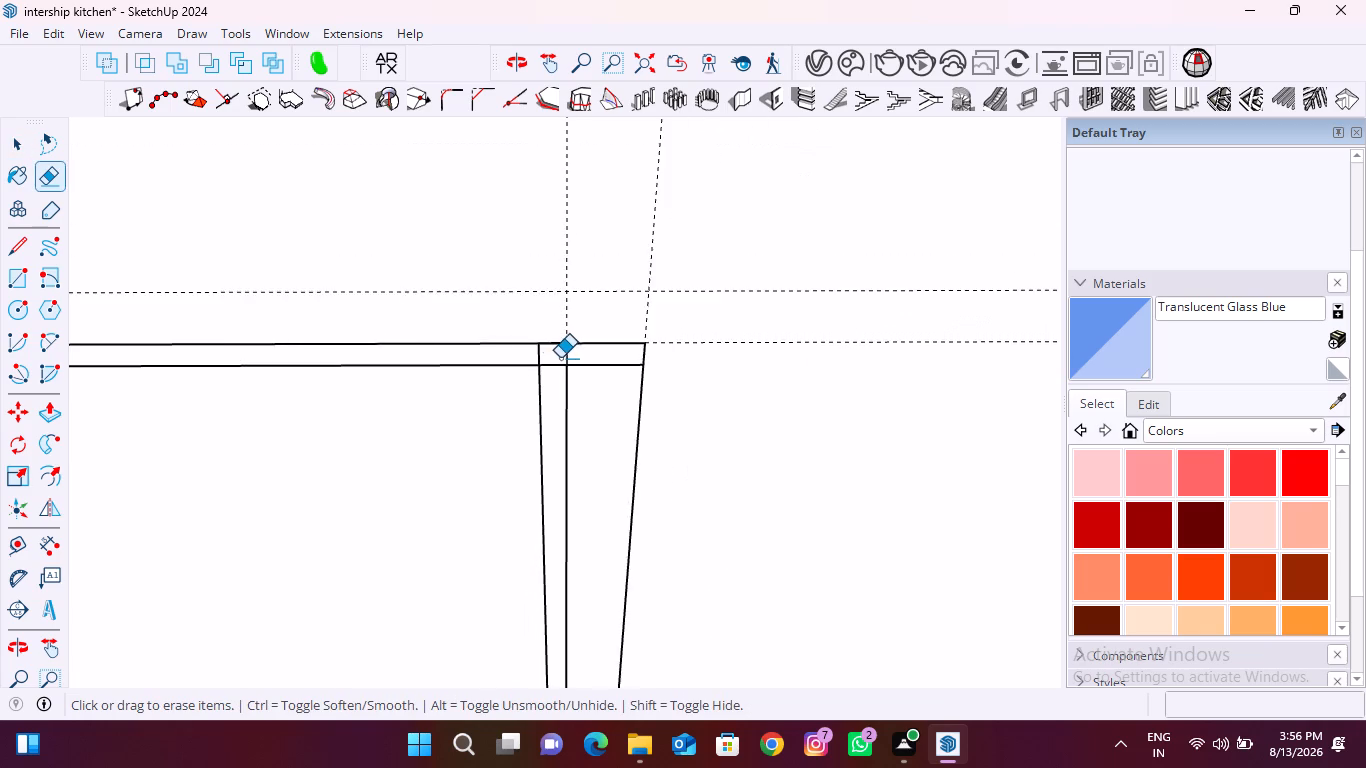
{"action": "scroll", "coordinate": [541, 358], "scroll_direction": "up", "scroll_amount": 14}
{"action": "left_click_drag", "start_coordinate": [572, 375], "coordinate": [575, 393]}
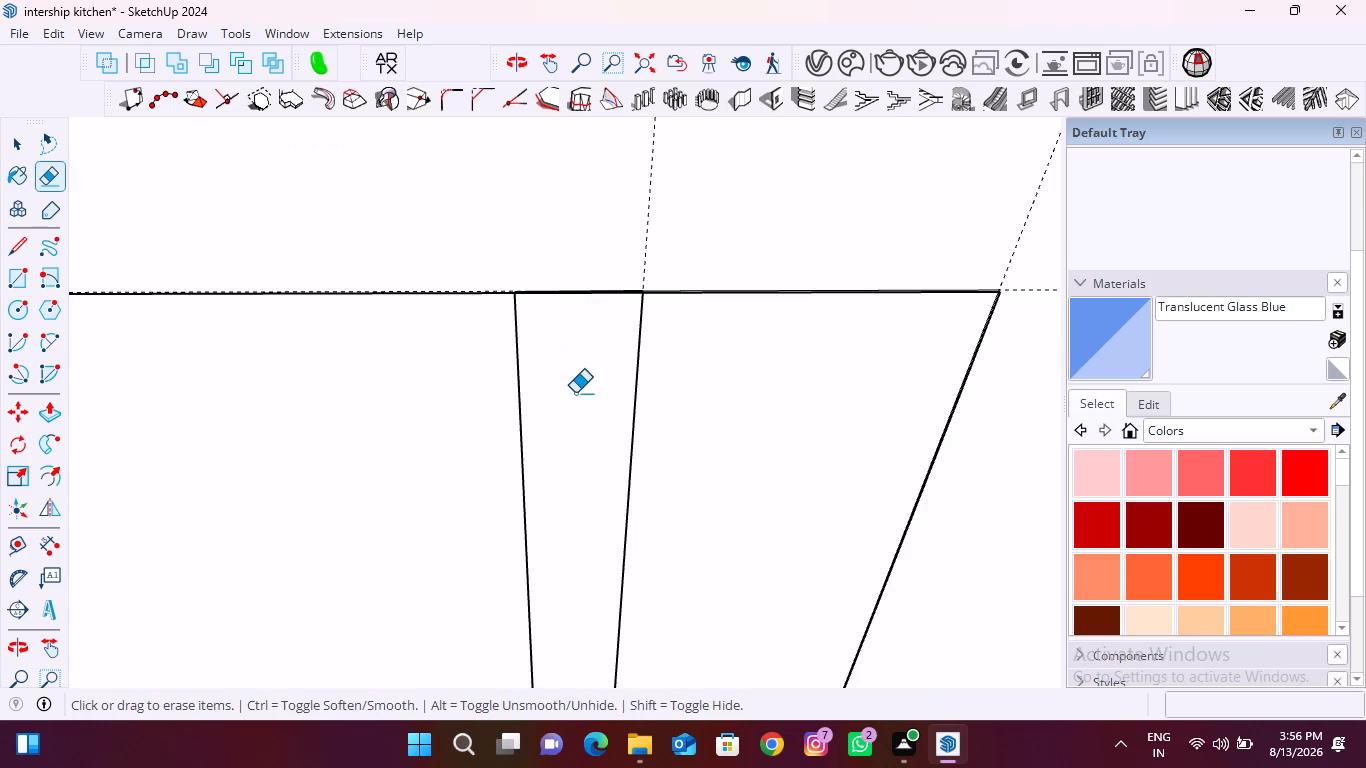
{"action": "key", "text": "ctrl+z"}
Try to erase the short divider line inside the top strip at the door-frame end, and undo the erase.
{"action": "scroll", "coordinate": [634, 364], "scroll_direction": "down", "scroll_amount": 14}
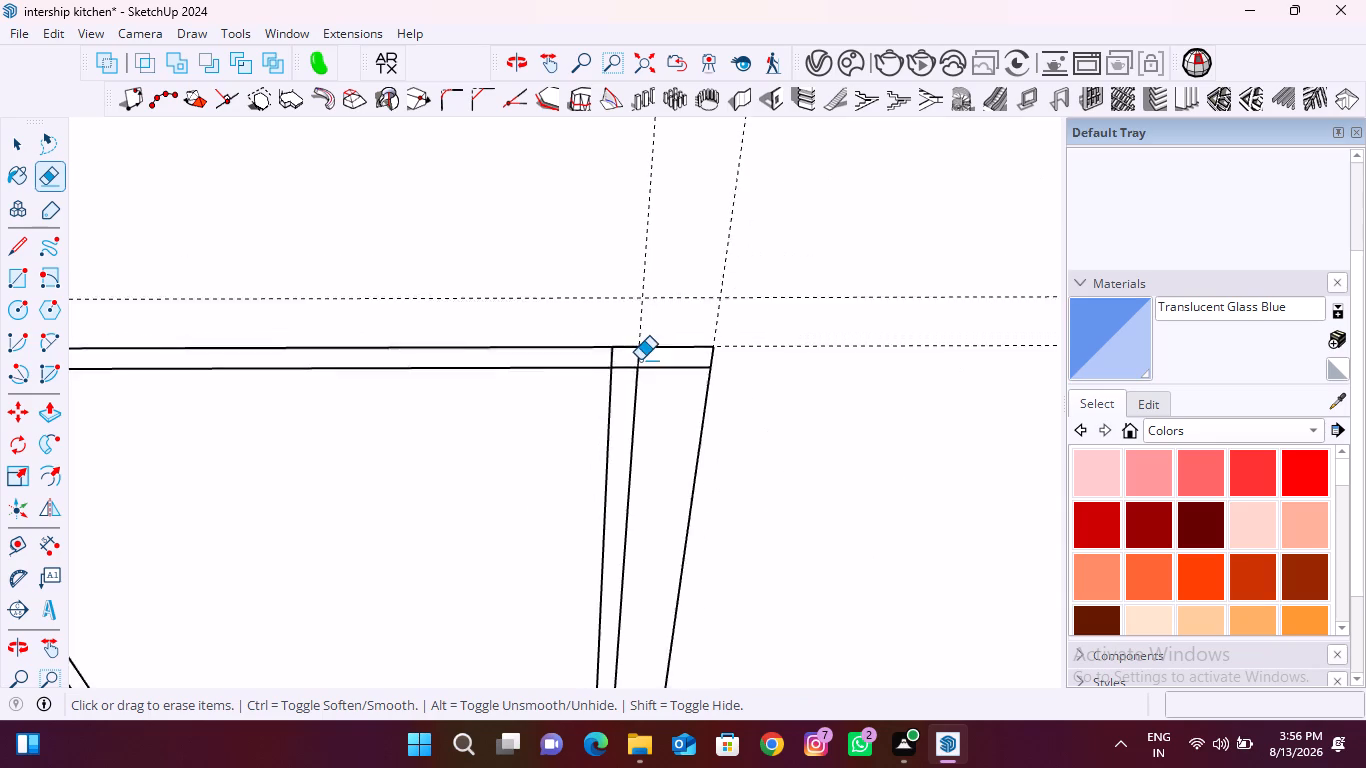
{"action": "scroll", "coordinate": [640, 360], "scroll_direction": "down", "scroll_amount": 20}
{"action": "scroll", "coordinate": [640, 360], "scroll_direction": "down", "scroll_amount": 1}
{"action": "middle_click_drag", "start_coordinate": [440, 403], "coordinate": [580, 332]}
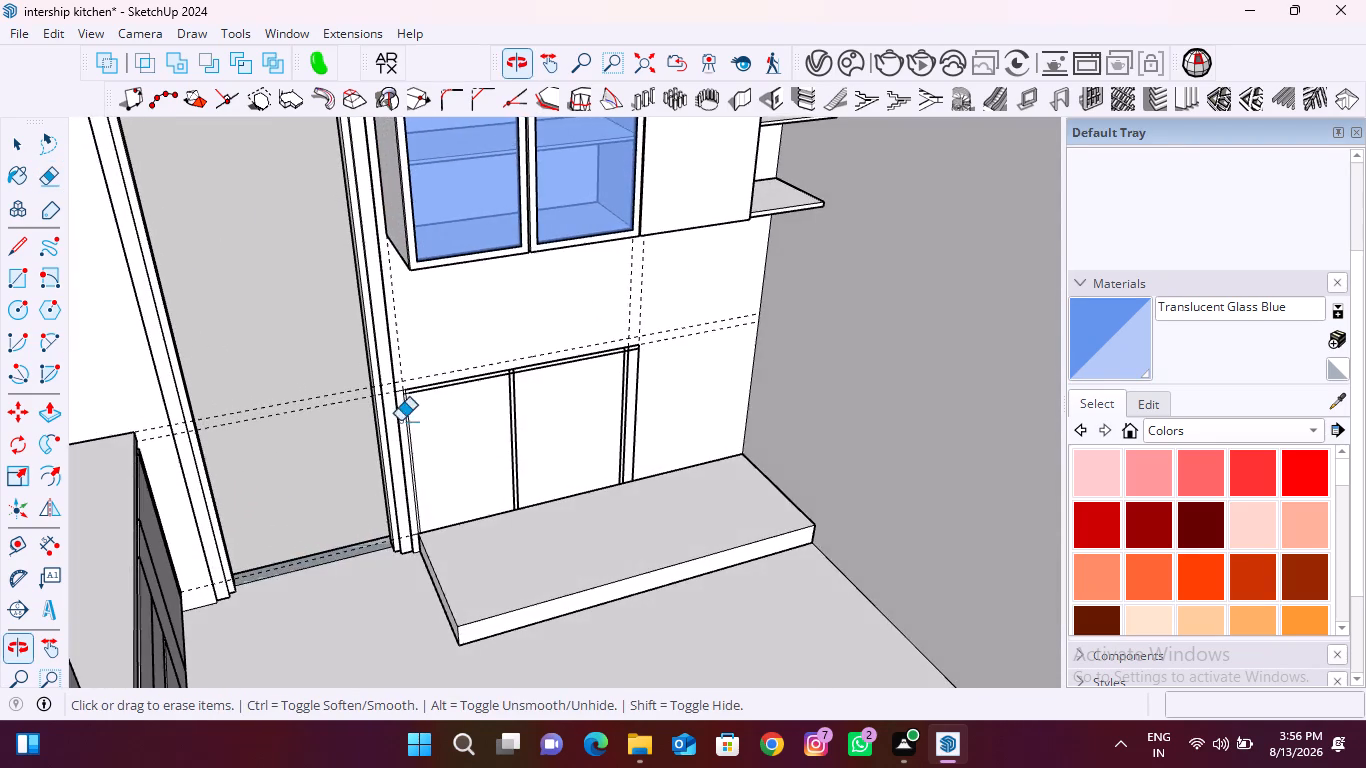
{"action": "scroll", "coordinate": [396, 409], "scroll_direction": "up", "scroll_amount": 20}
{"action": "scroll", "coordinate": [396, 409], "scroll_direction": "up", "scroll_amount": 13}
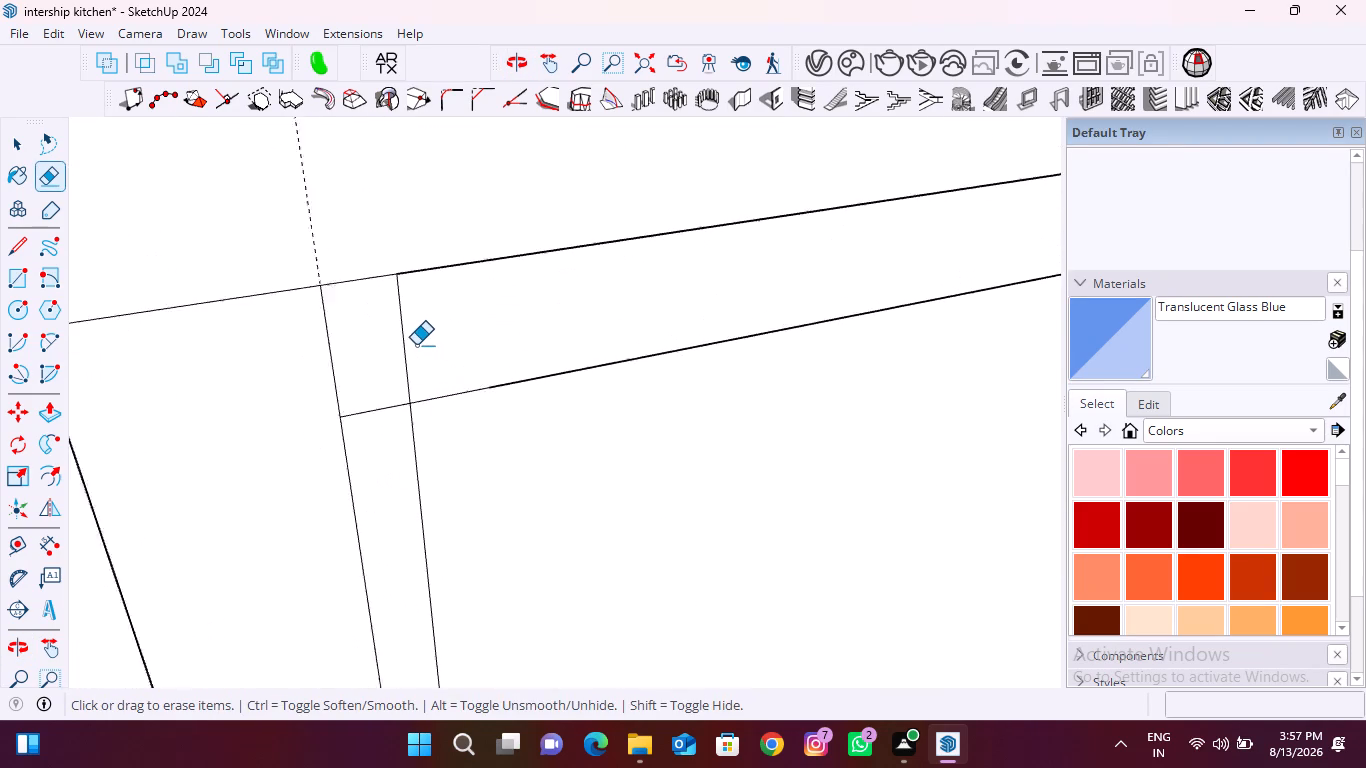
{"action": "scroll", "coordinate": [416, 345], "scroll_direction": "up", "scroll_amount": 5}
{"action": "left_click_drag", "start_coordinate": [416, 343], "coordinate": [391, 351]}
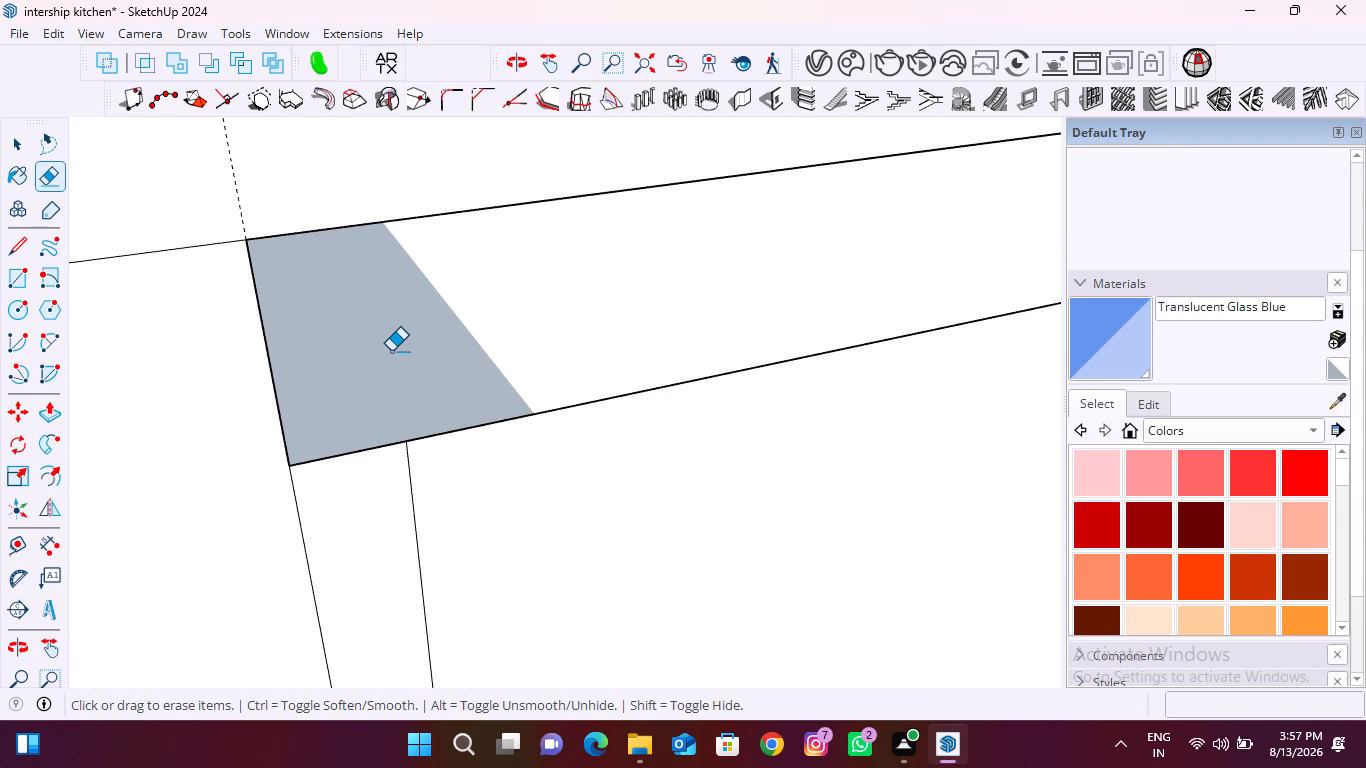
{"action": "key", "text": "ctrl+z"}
Undo the last edit to the cabinet front's dividing lines.
{"action": "middle_click_drag", "start_coordinate": [347, 346], "coordinate": [673, 405]}
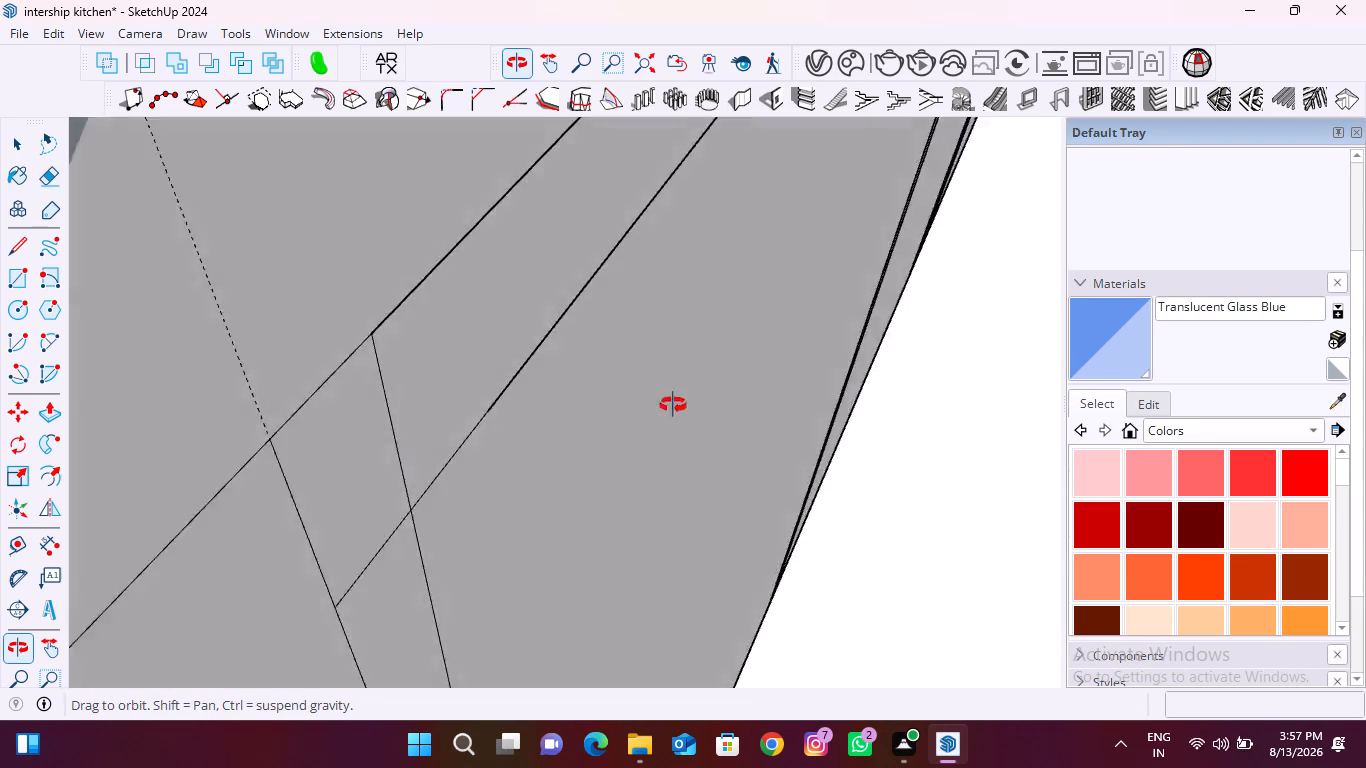
{"action": "middle_click_drag", "start_coordinate": [673, 405], "coordinate": [442, 262]}
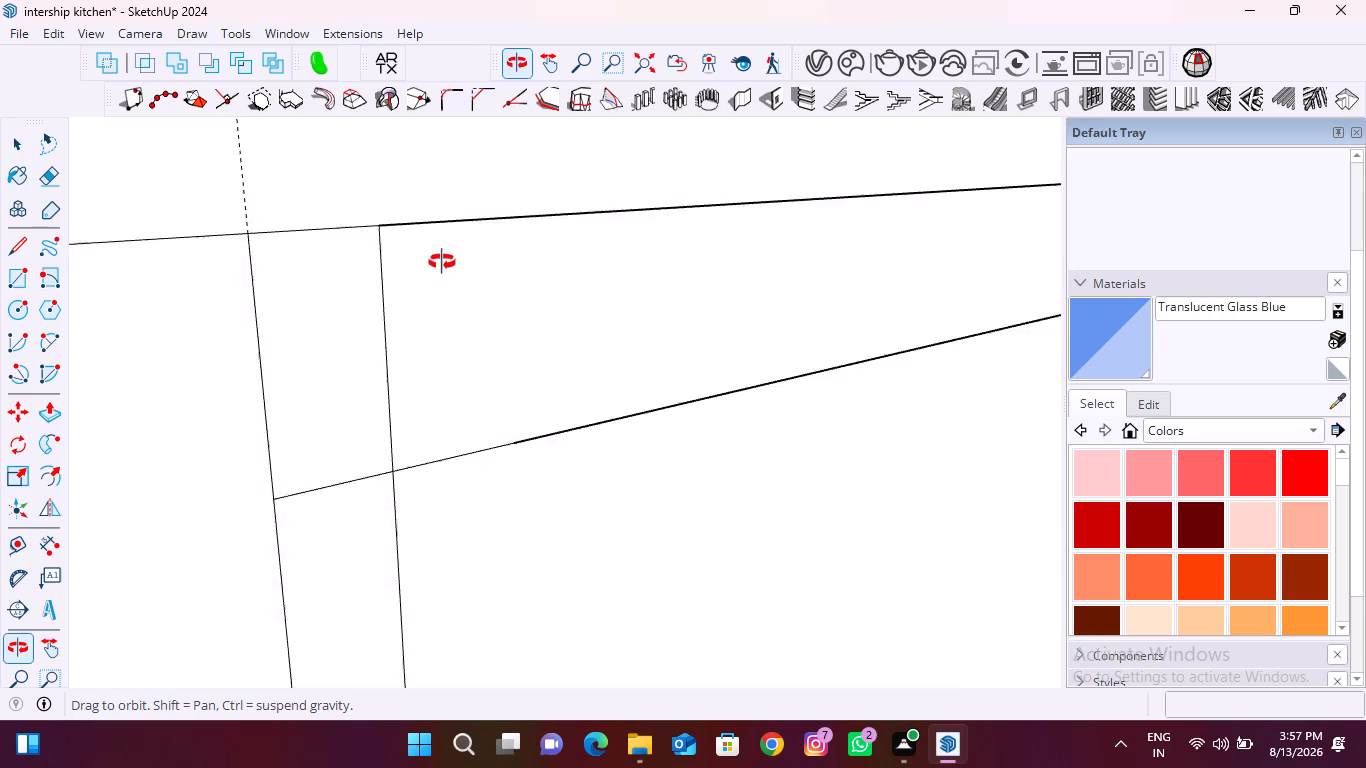
{"action": "middle_click_drag", "start_coordinate": [442, 262], "coordinate": [272, 263]}
{"action": "scroll", "coordinate": [197, 349], "scroll_direction": "down", "scroll_amount": 20}
{"action": "scroll", "coordinate": [197, 349], "scroll_direction": "down", "scroll_amount": 9}
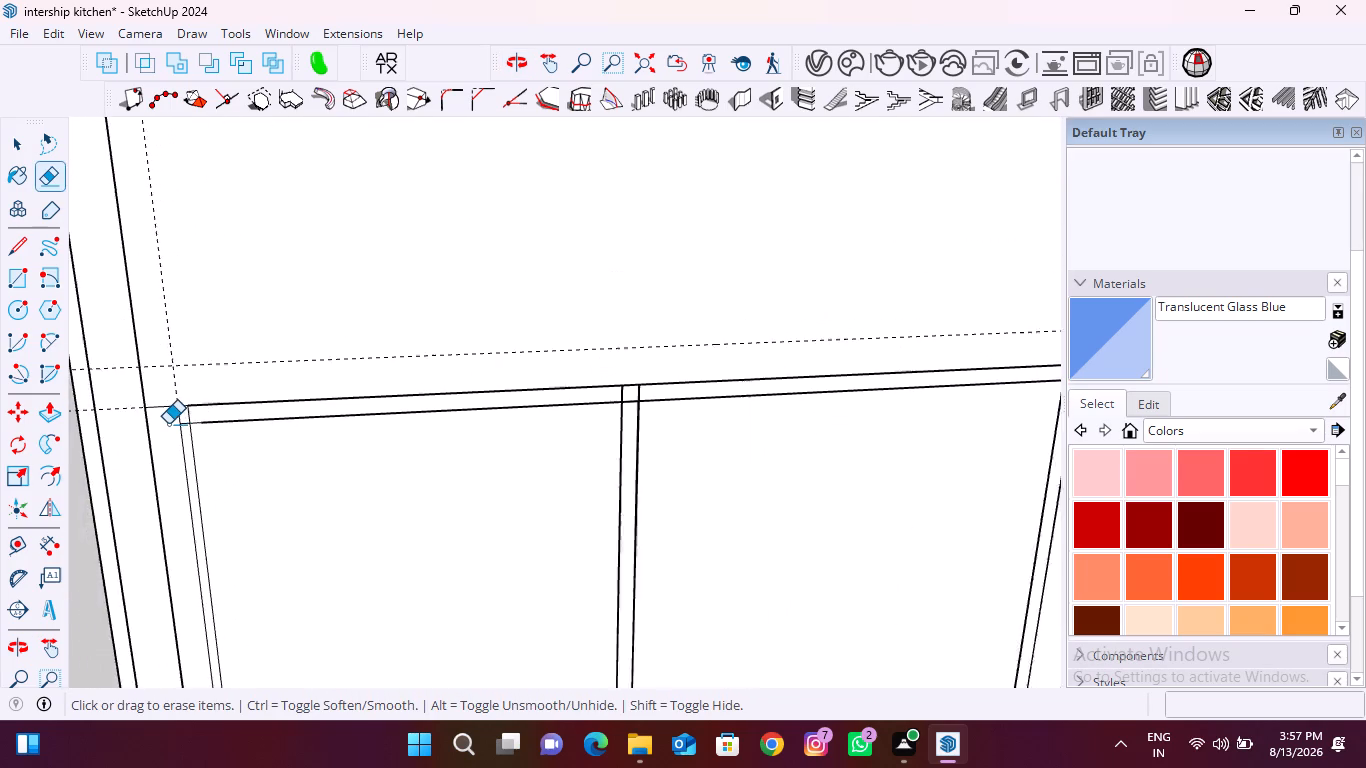
{"action": "scroll", "coordinate": [168, 424], "scroll_direction": "down", "scroll_amount": 14}
{"action": "middle_click_drag", "start_coordinate": [157, 487], "coordinate": [318, 390]}
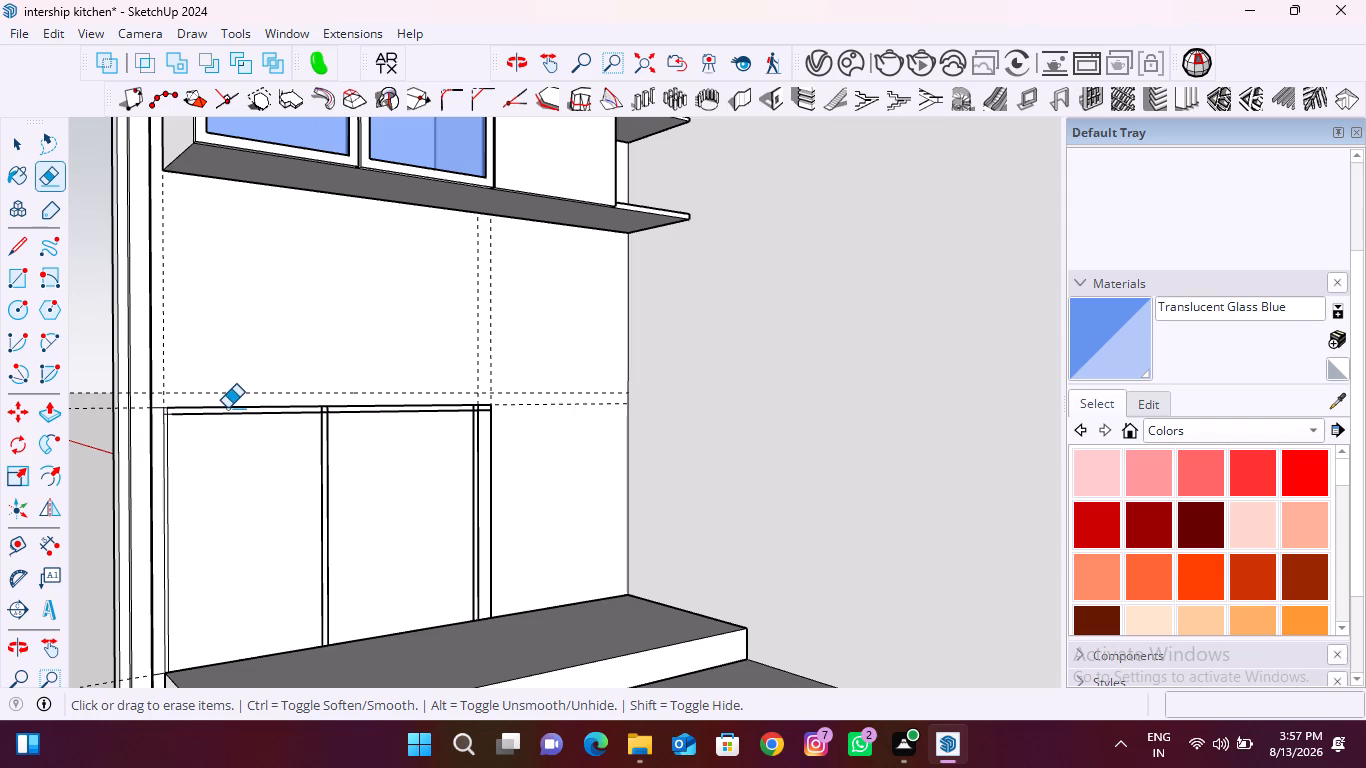
{"action": "key", "text": "ctrl+z"}
Undo the cabinet front's drawing edits until only the dashed guides remain on the wall above the plinth.
{"action": "key", "text": "ctrl+z"}
{"action": "key", "text": "ctrl+z"}
{"action": "key", "text": "ctrl+z"}
{"action": "key", "text": "ctrl+z"}
{"action": "key", "text": "ctrl+z"}
{"action": "key", "text": "ctrl+z"}
{"action": "key", "text": "ctrl+z"}
{"action": "key", "text": "ctrl+z"}
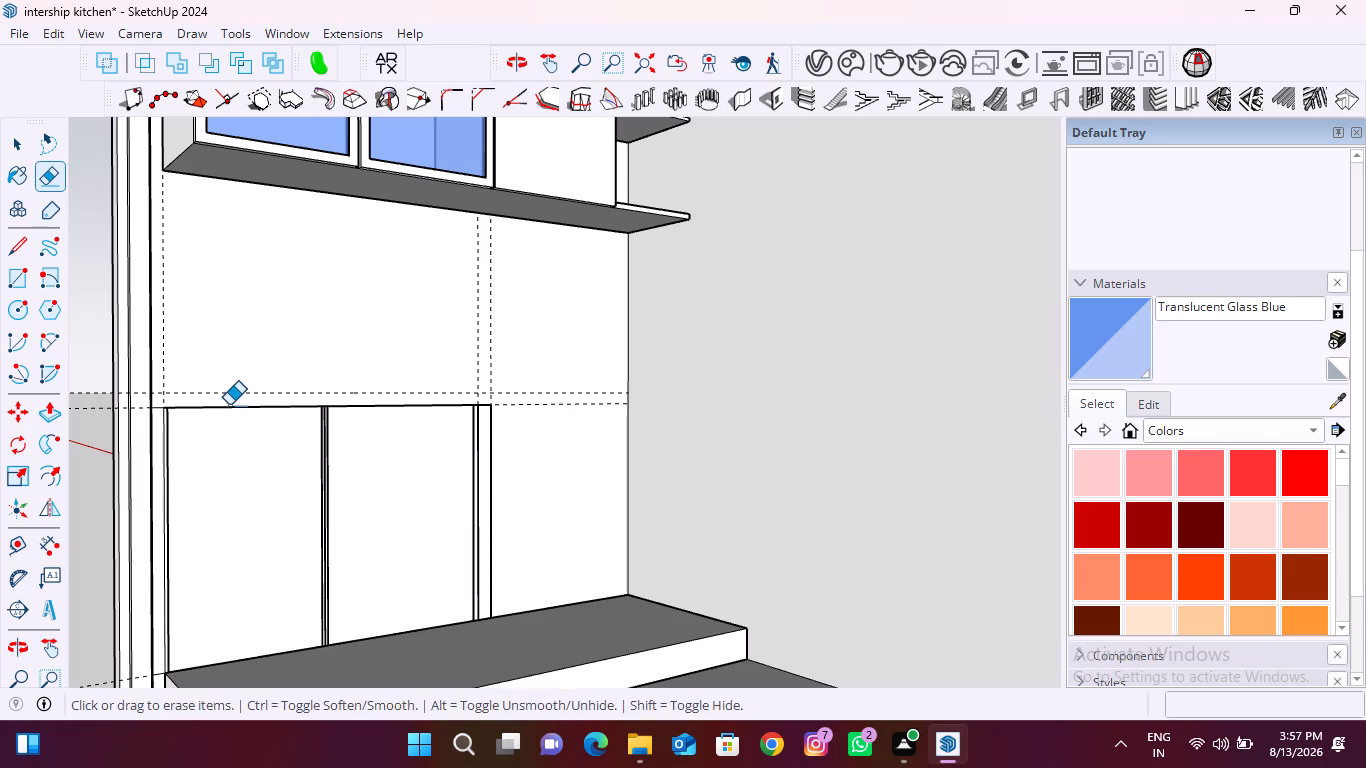
{"action": "key", "text": "ctrl+z"}
{"action": "key", "text": "ctrl+z"}
{"action": "key", "text": "ctrl+z"}
{"action": "key", "text": "ctrl+z"}
{"action": "key", "text": "ctrl+z"}
{"action": "key", "text": "ctrl+z"}
{"action": "key", "text": "ctrl+z"}
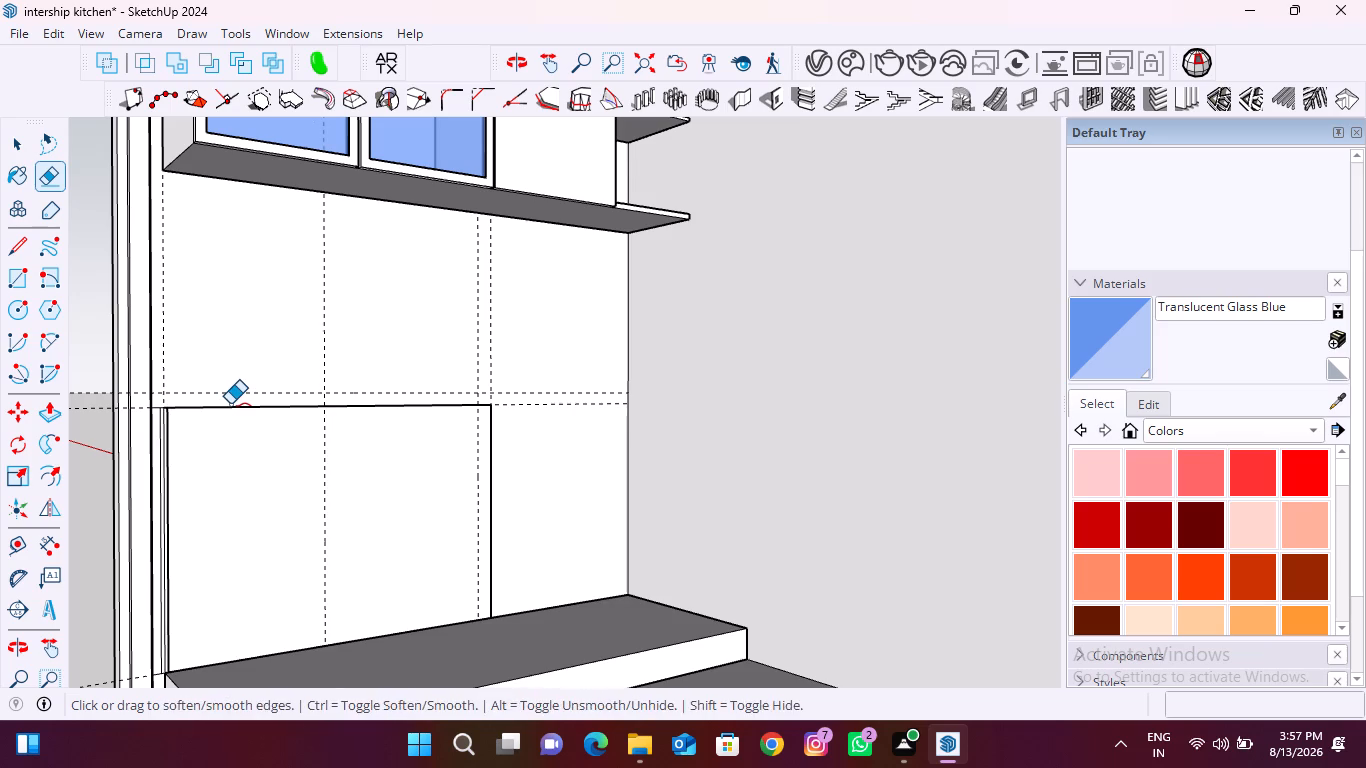
{"action": "key", "text": "ctrl+z"}
{"action": "key", "text": "ctrl+z"}
{"action": "key", "text": "ctrl+z"}
{"action": "key", "text": "ctrl+z"}
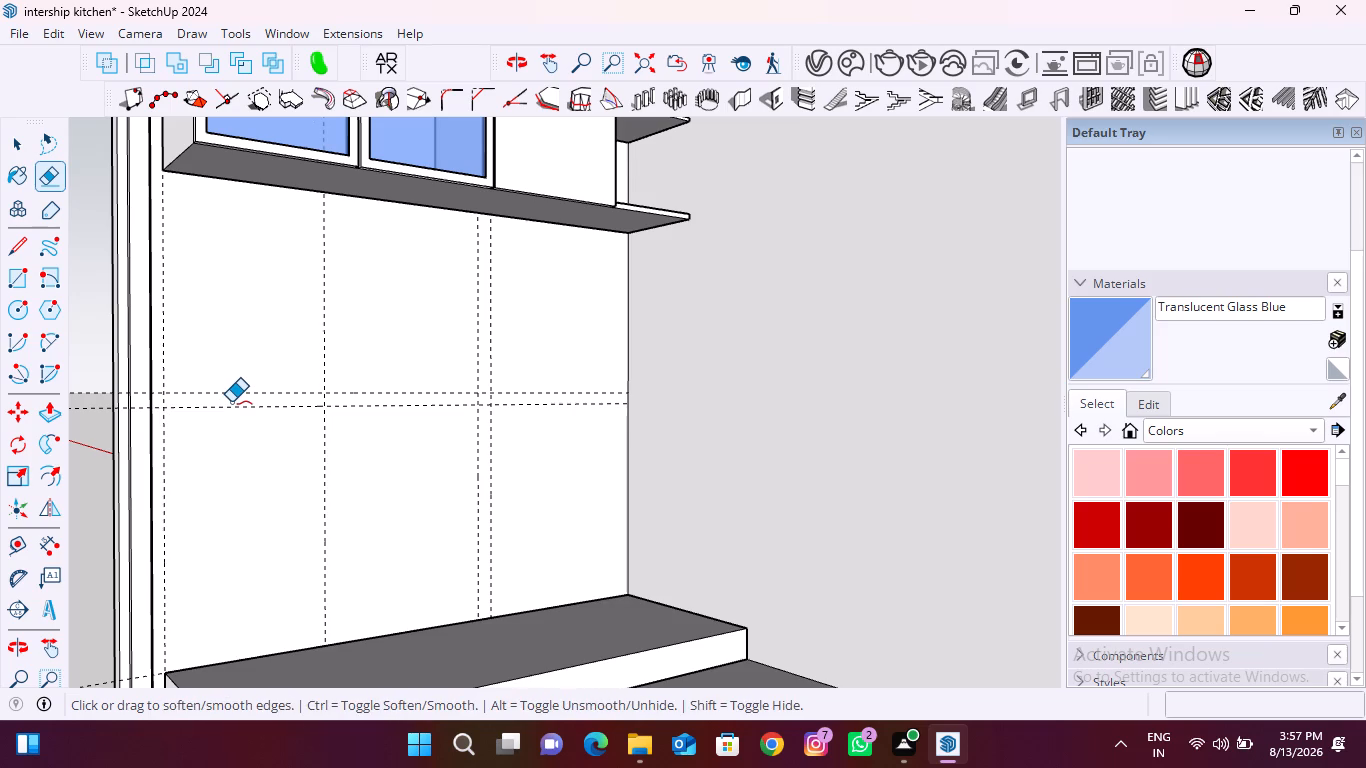
{"action": "key", "text": "space"}
Draw a 1630 mm by 720 mm rectangle on the wall from the guide intersection beside the door frame to the plinth's far rear corner.
{"action": "middle_click_drag", "start_coordinate": [490, 488], "coordinate": [341, 491]}
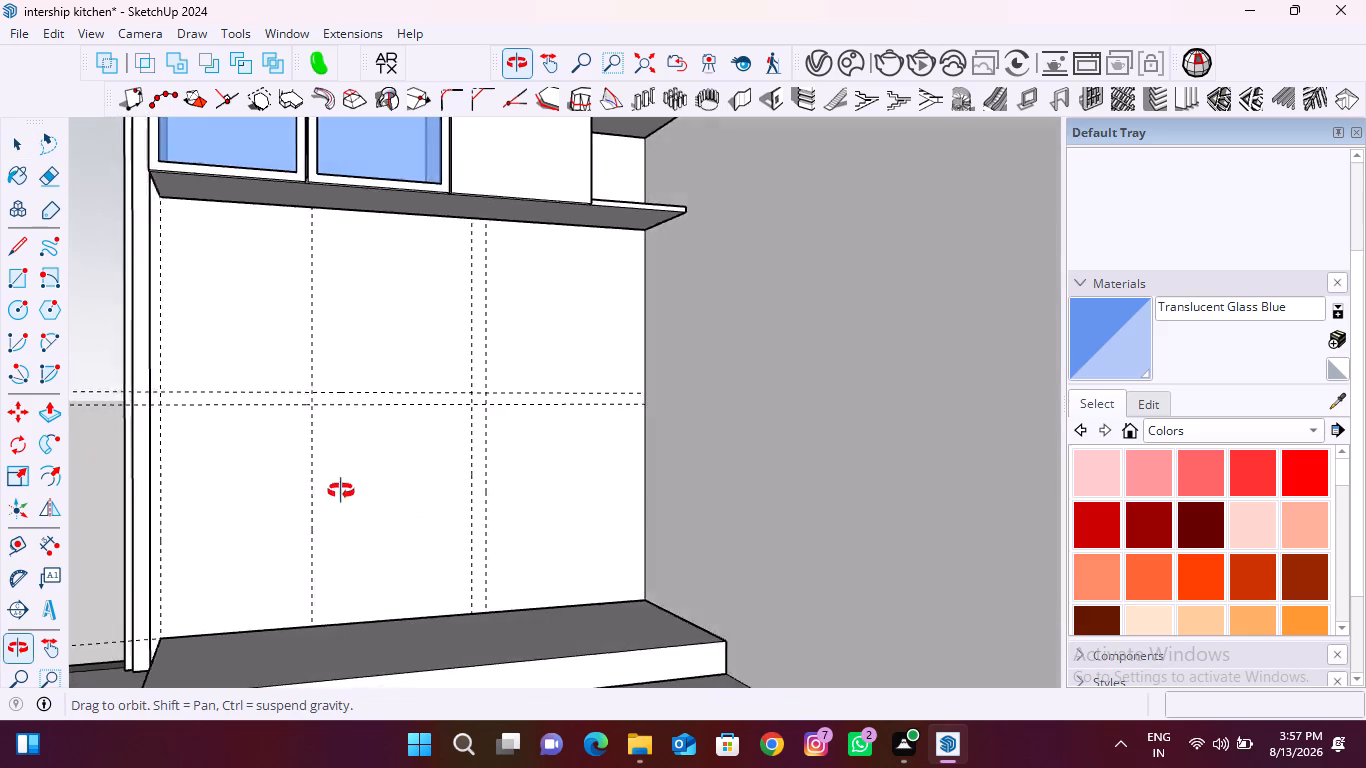
{"action": "middle_click_drag", "start_coordinate": [341, 491], "coordinate": [241, 516]}
{"action": "middle_click_drag", "start_coordinate": [247, 519], "coordinate": [744, 475]}
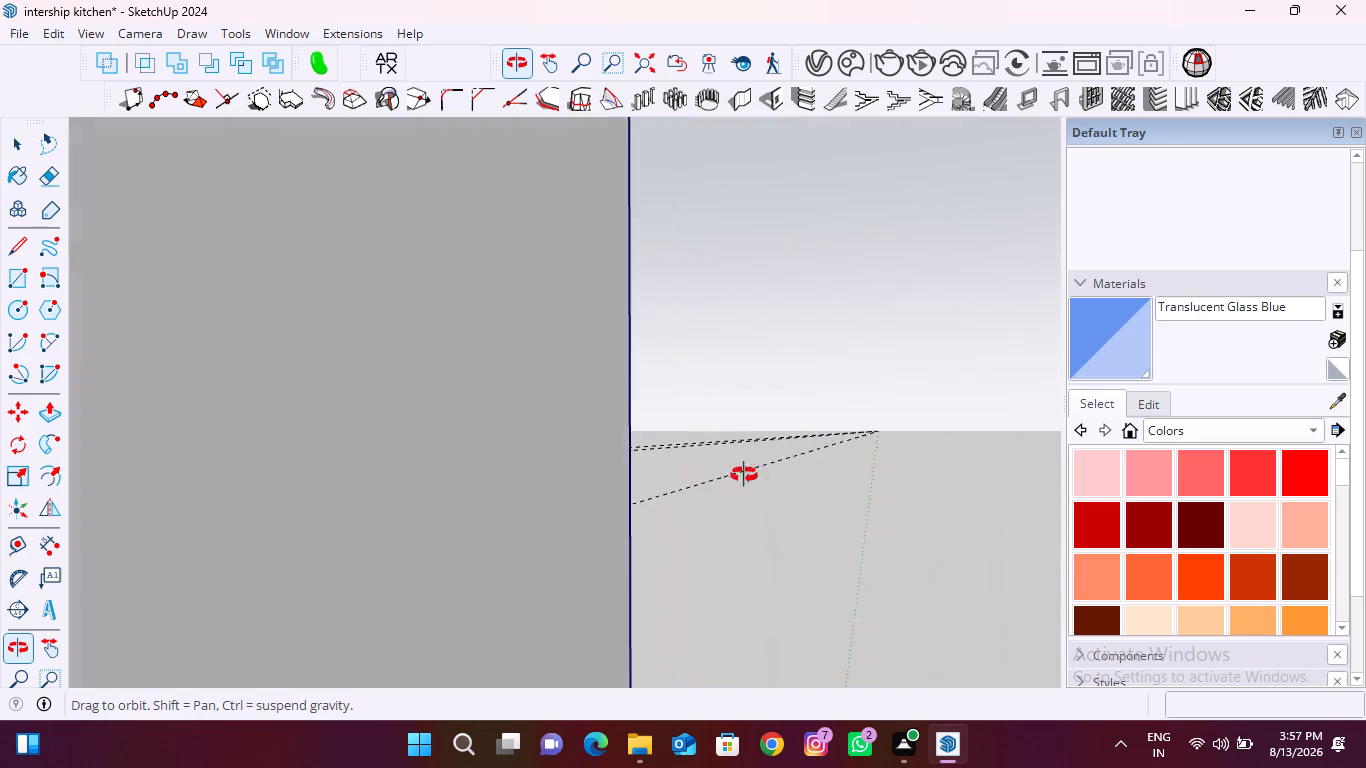
{"action": "middle_click_drag", "start_coordinate": [744, 475], "coordinate": [794, 467]}
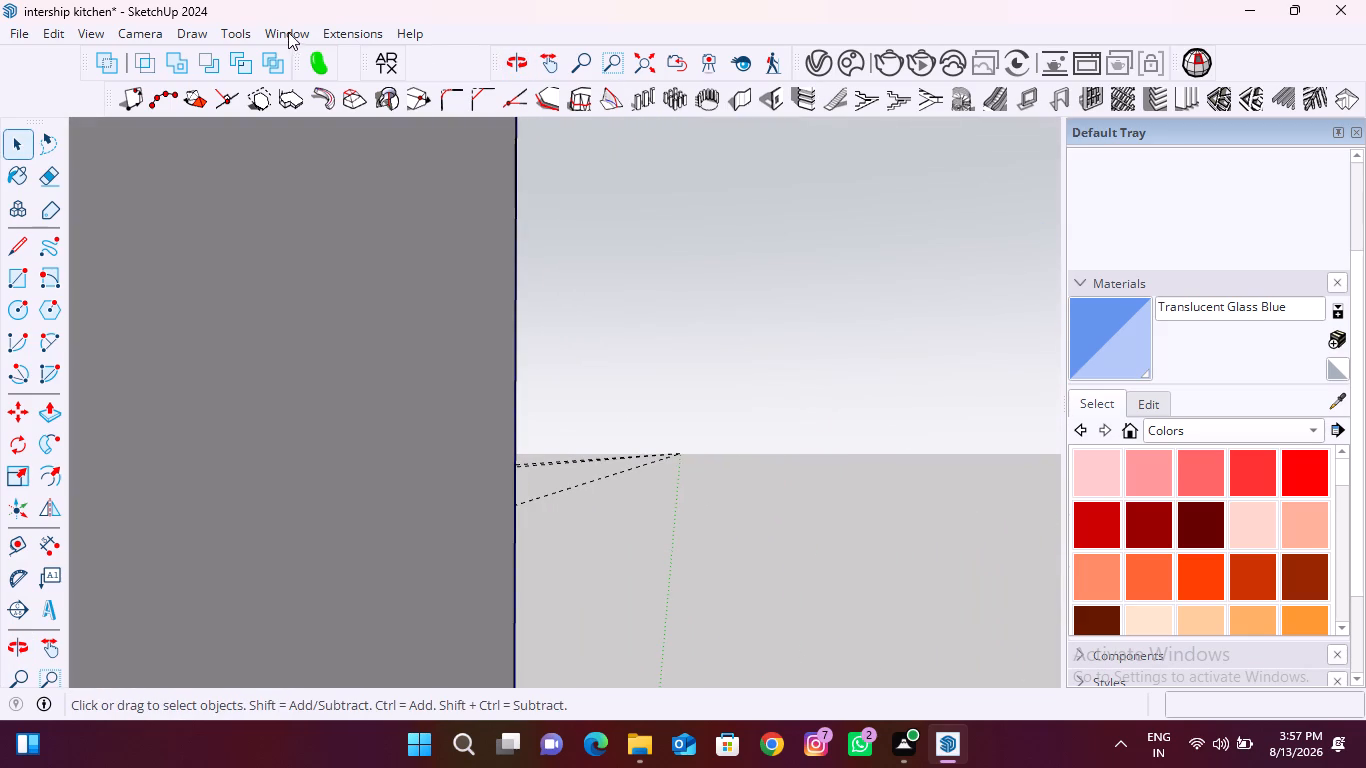
{"action": "left_click", "coordinate": [629, 59]}
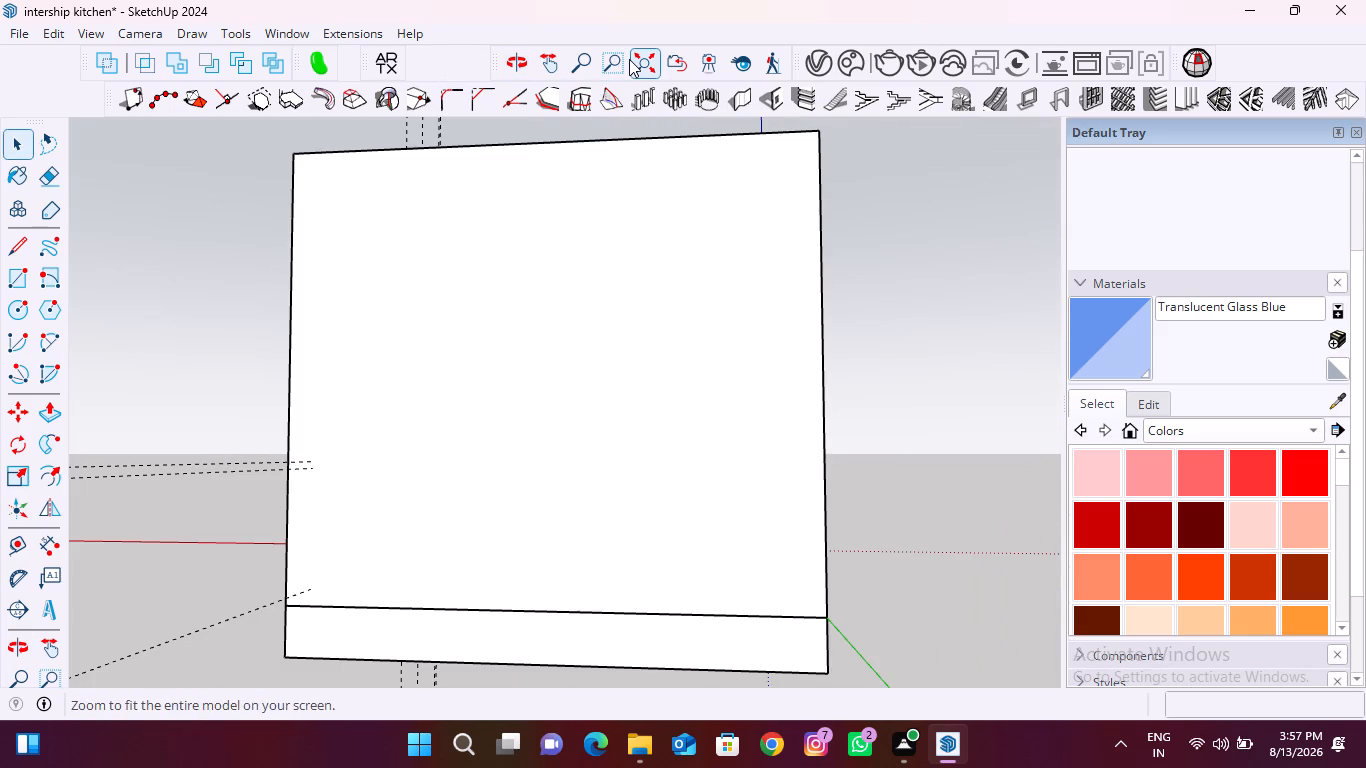
{"action": "middle_click_drag", "start_coordinate": [803, 384], "coordinate": [155, 515]}
{"action": "middle_click_drag", "start_coordinate": [598, 485], "coordinate": [700, 445]}
{"action": "scroll", "coordinate": [857, 436], "scroll_direction": "up", "scroll_amount": 8}
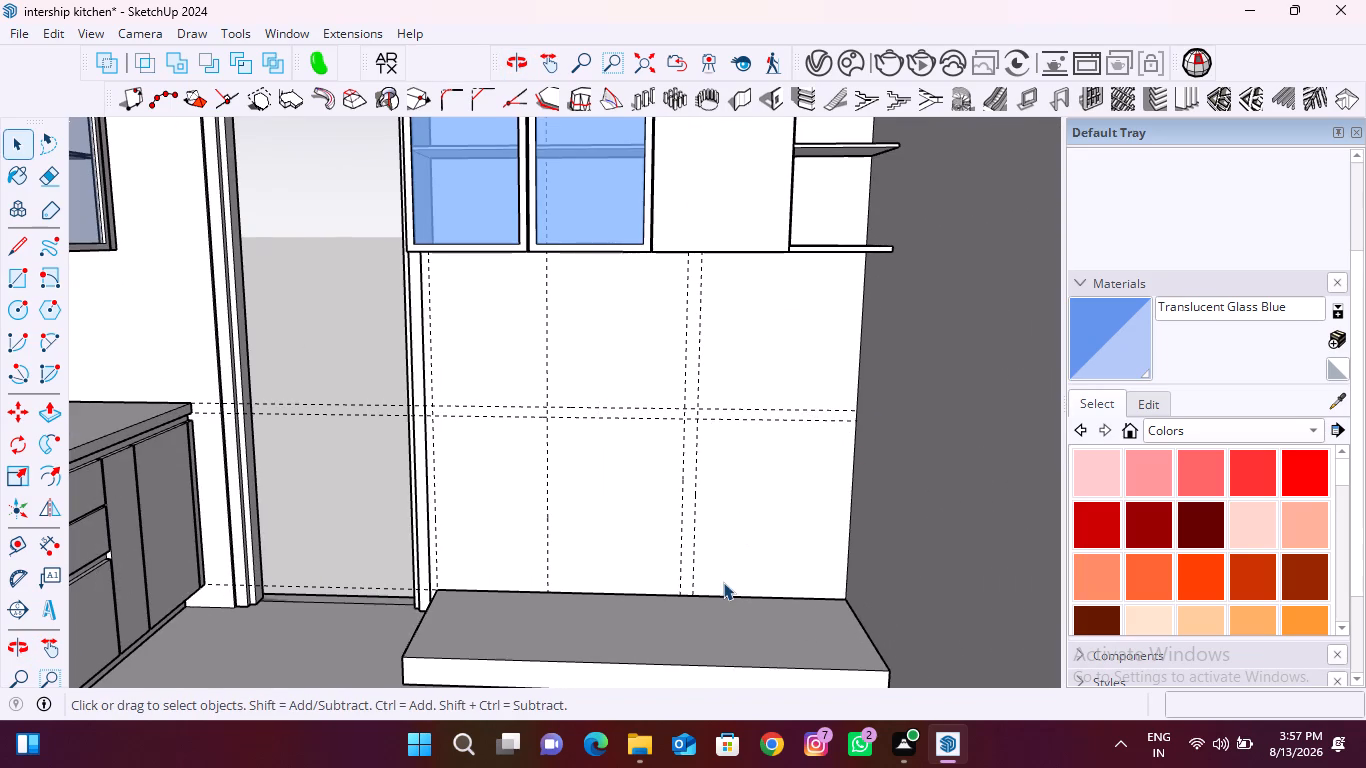
{"action": "scroll", "coordinate": [723, 582], "scroll_direction": "up", "scroll_amount": 1}
{"action": "key", "text": "r"}
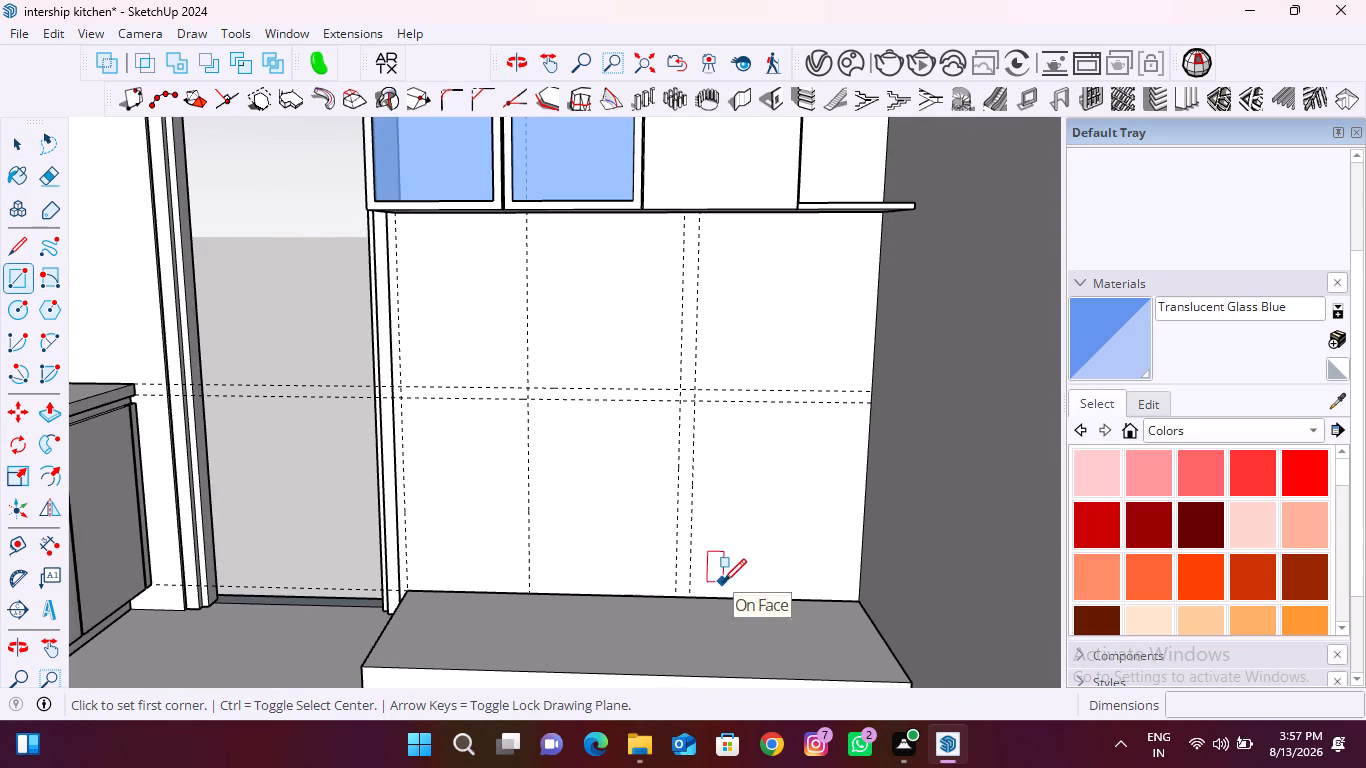
{"action": "left_click", "coordinate": [402, 400]}
{"action": "scroll", "coordinate": [341, 471], "scroll_direction": "down", "scroll_amount": 5}
{"action": "middle_click_drag", "start_coordinate": [449, 543], "coordinate": [555, 563]}
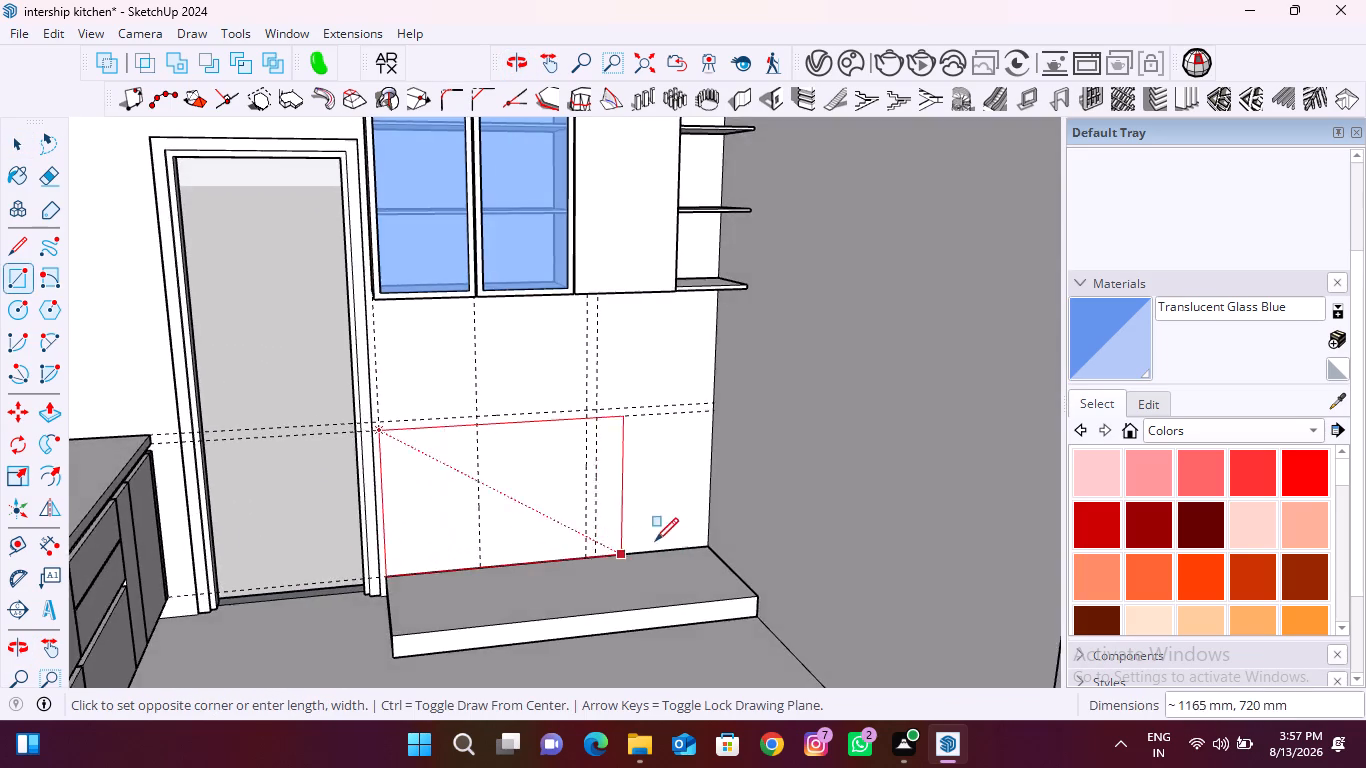
{"action": "scroll", "coordinate": [659, 540], "scroll_direction": "up", "scroll_amount": 7}
{"action": "left_click", "coordinate": [751, 550]}
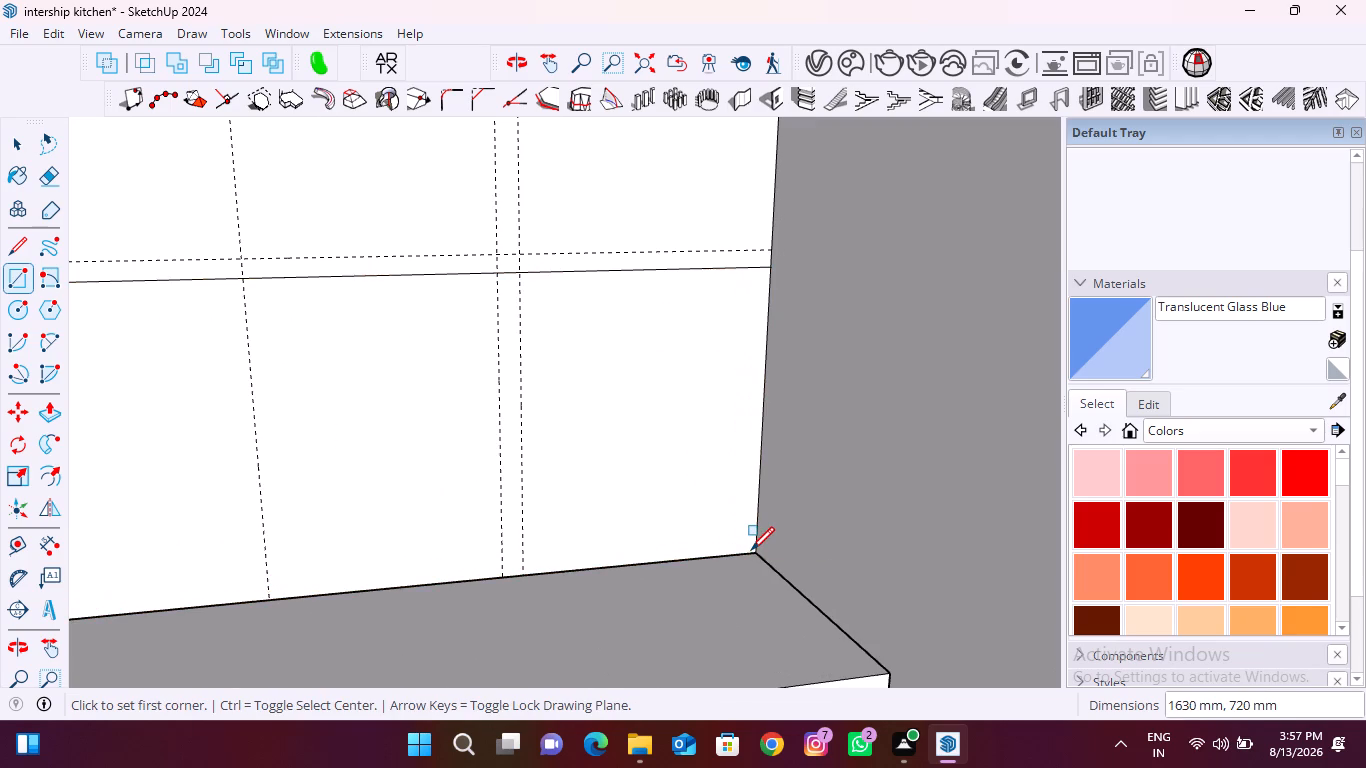
{"action": "scroll", "coordinate": [598, 544], "scroll_direction": "down", "scroll_amount": 5}
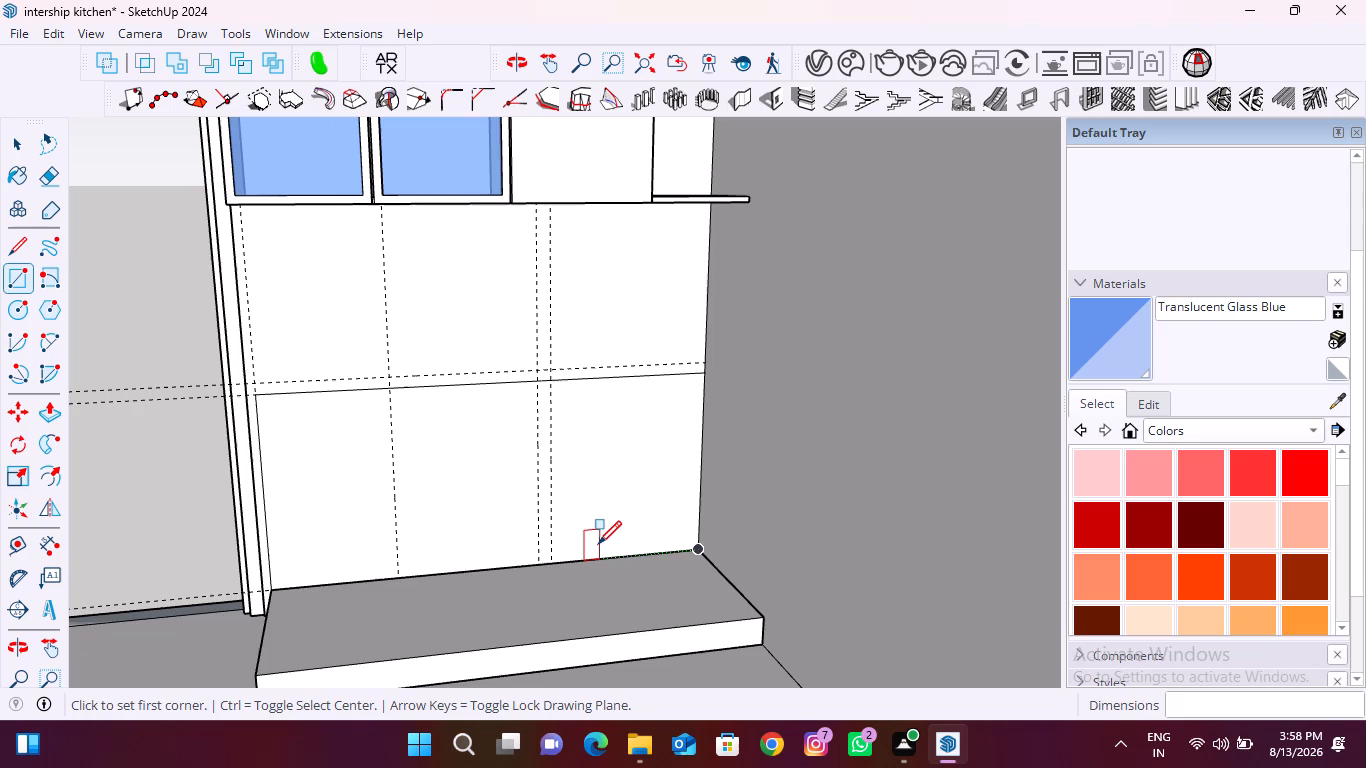
{"action": "key", "text": "space"}
{"action": "left_click", "coordinate": [492, 515]}
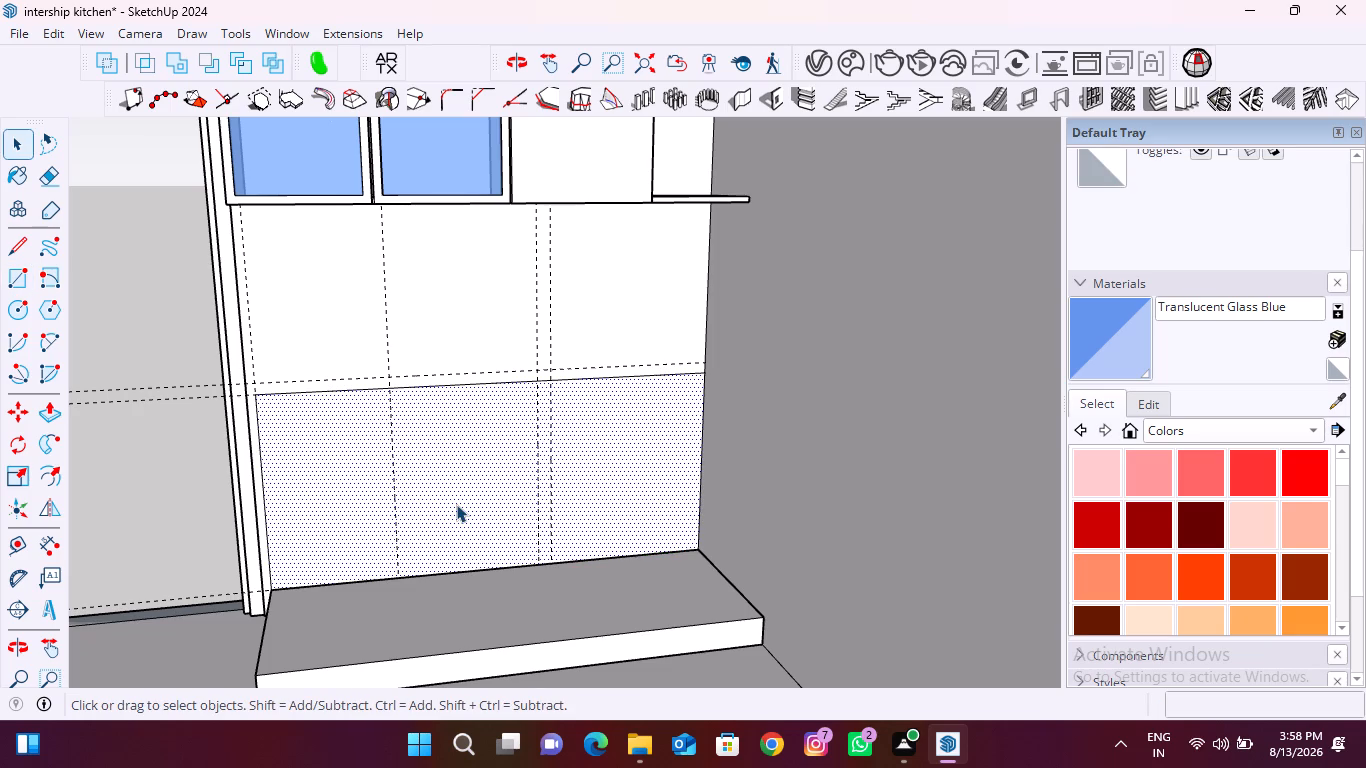
{"action": "key", "text": "space"}
{"action": "left_click", "coordinate": [173, 352]}
Draw a 720 mm by 30 mm rectangle filling the narrow strip between the door frame and the new front rectangle.
{"action": "key", "text": "r"}
{"action": "scroll", "coordinate": [234, 418], "scroll_direction": "up", "scroll_amount": 5}
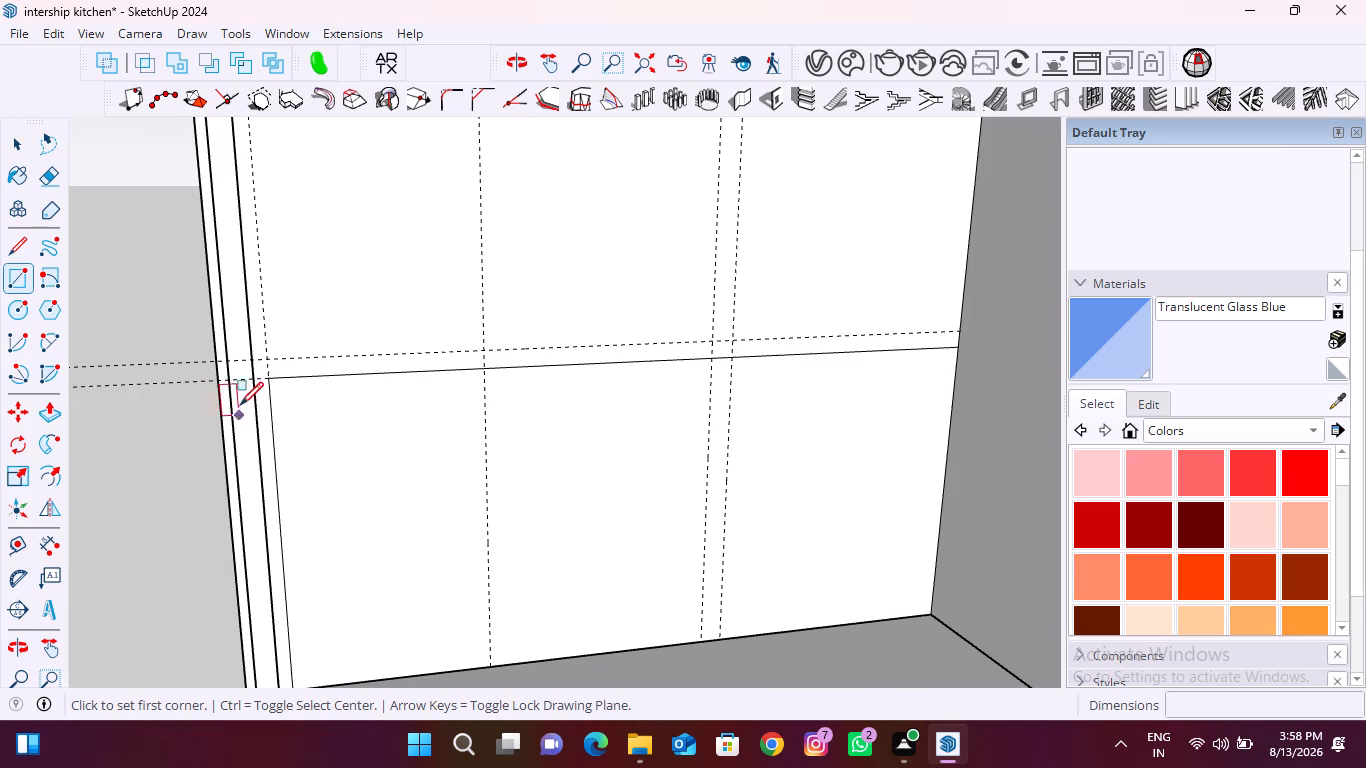
{"action": "left_click", "coordinate": [251, 384]}
{"action": "scroll", "coordinate": [243, 384], "scroll_direction": "down", "scroll_amount": 3}
{"action": "scroll", "coordinate": [290, 628], "scroll_direction": "up", "scroll_amount": 4}
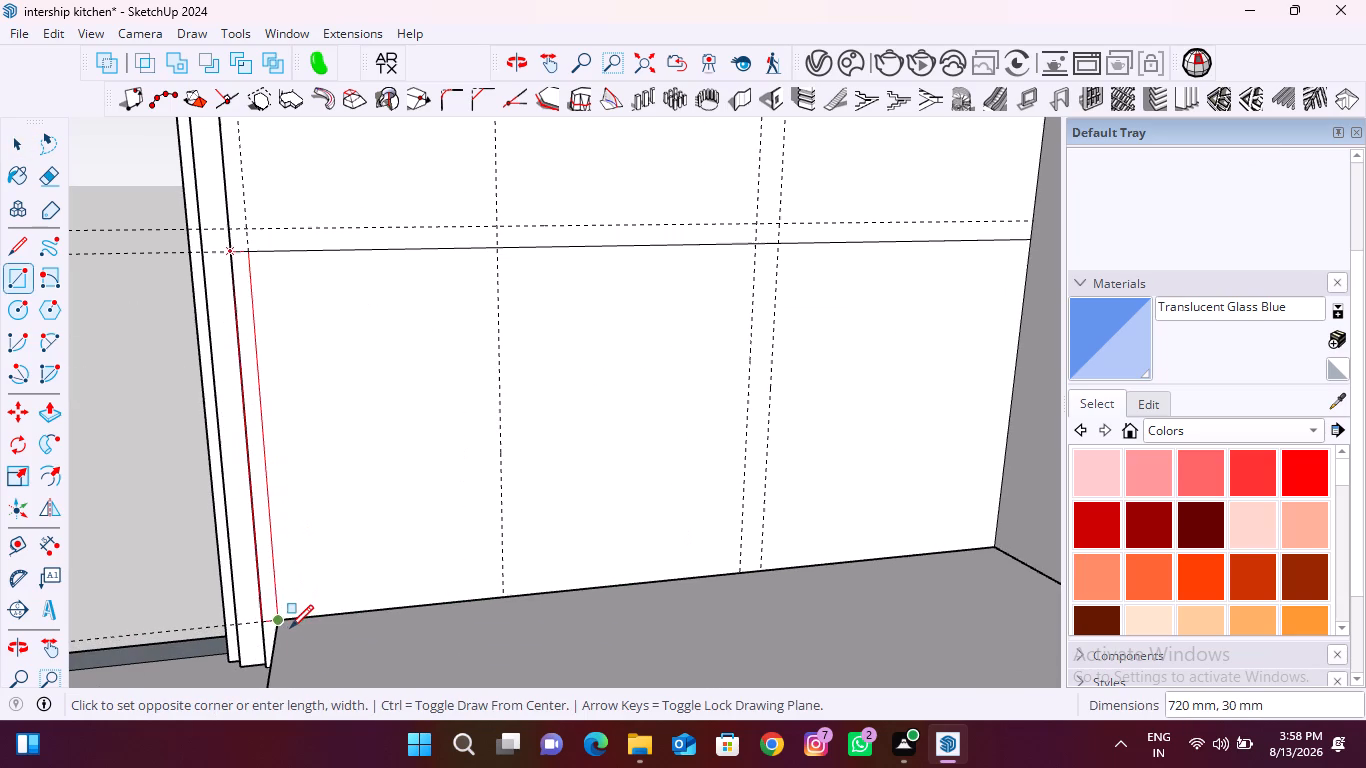
{"action": "left_click", "coordinate": [280, 626]}
{"action": "key", "text": "space"}
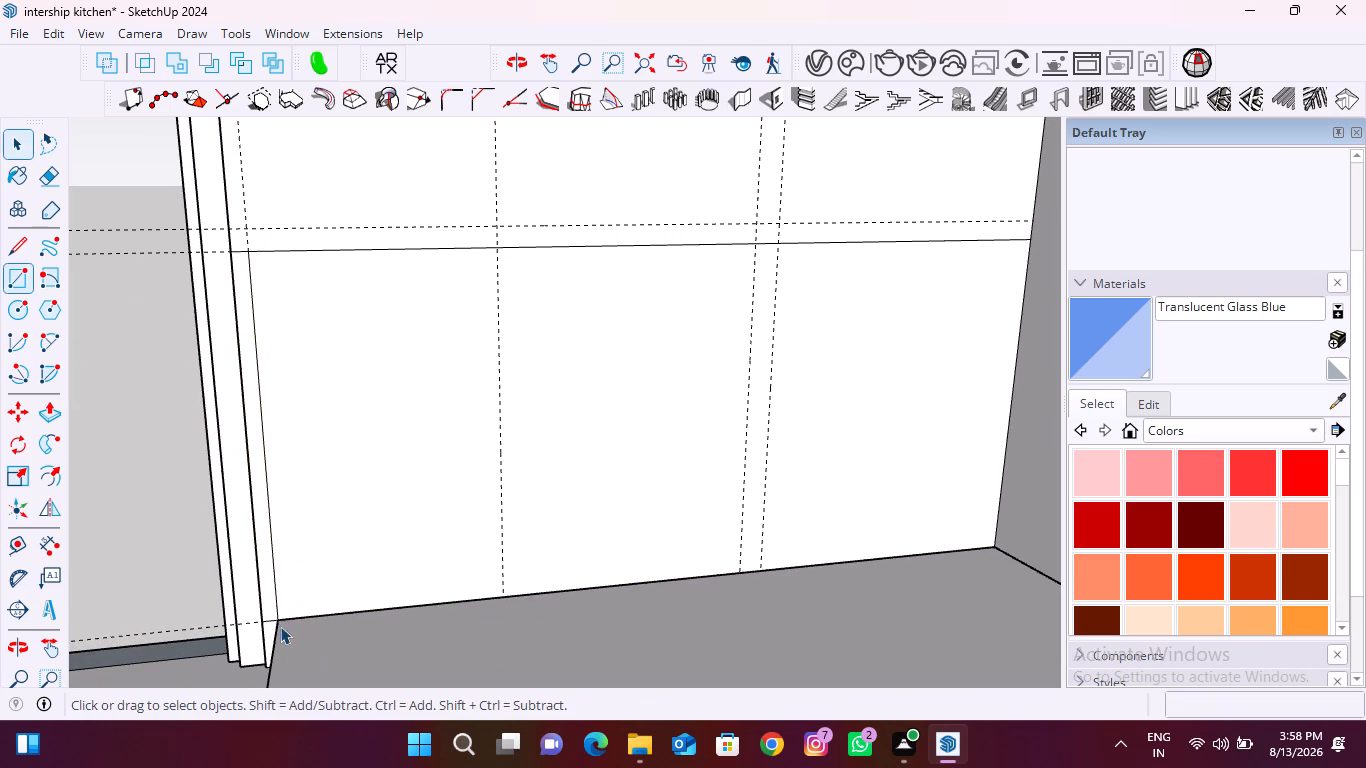
Group the large front face and the narrow door-side strip together with their edges.
{"action": "left_click", "coordinate": [259, 539]}
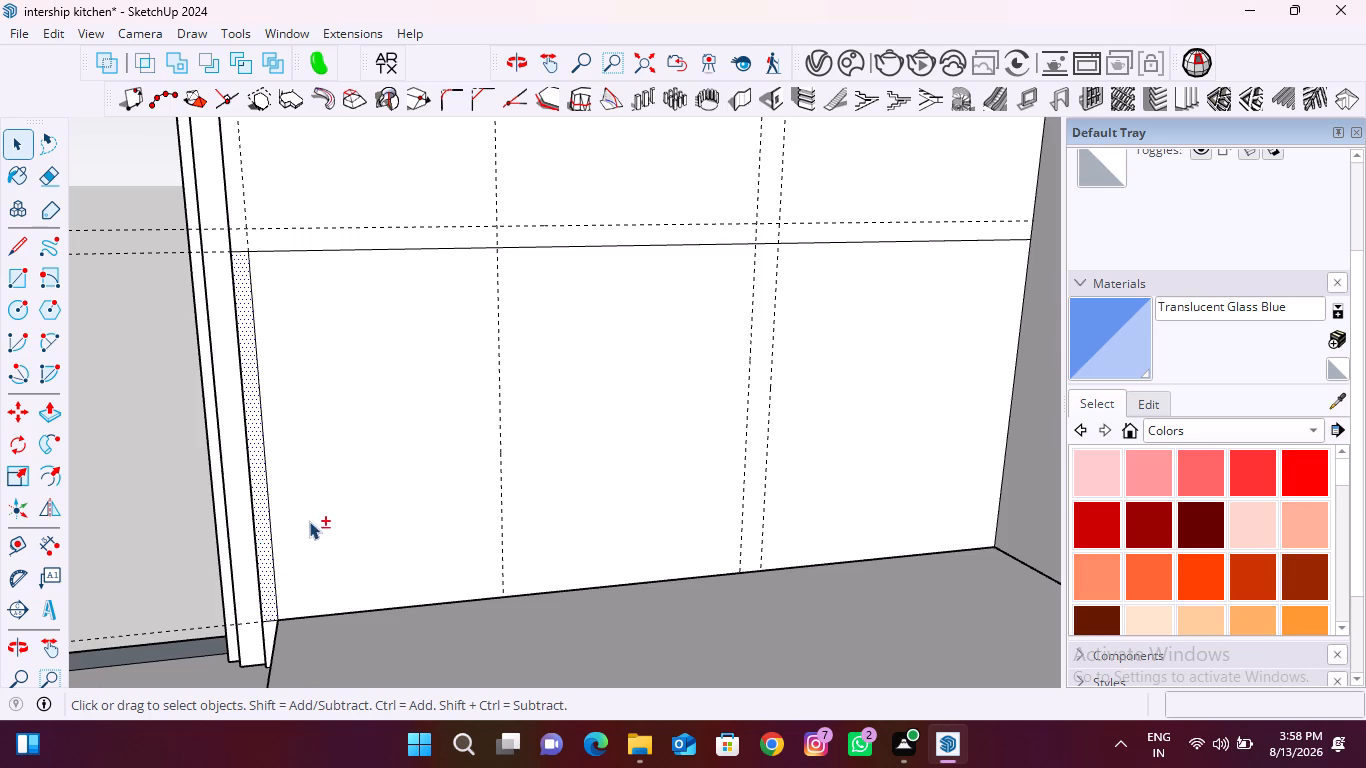
{"action": "left_click", "coordinate": [336, 500], "text": "shift"}
{"action": "right_click", "coordinate": [356, 496], "text": "shift"}
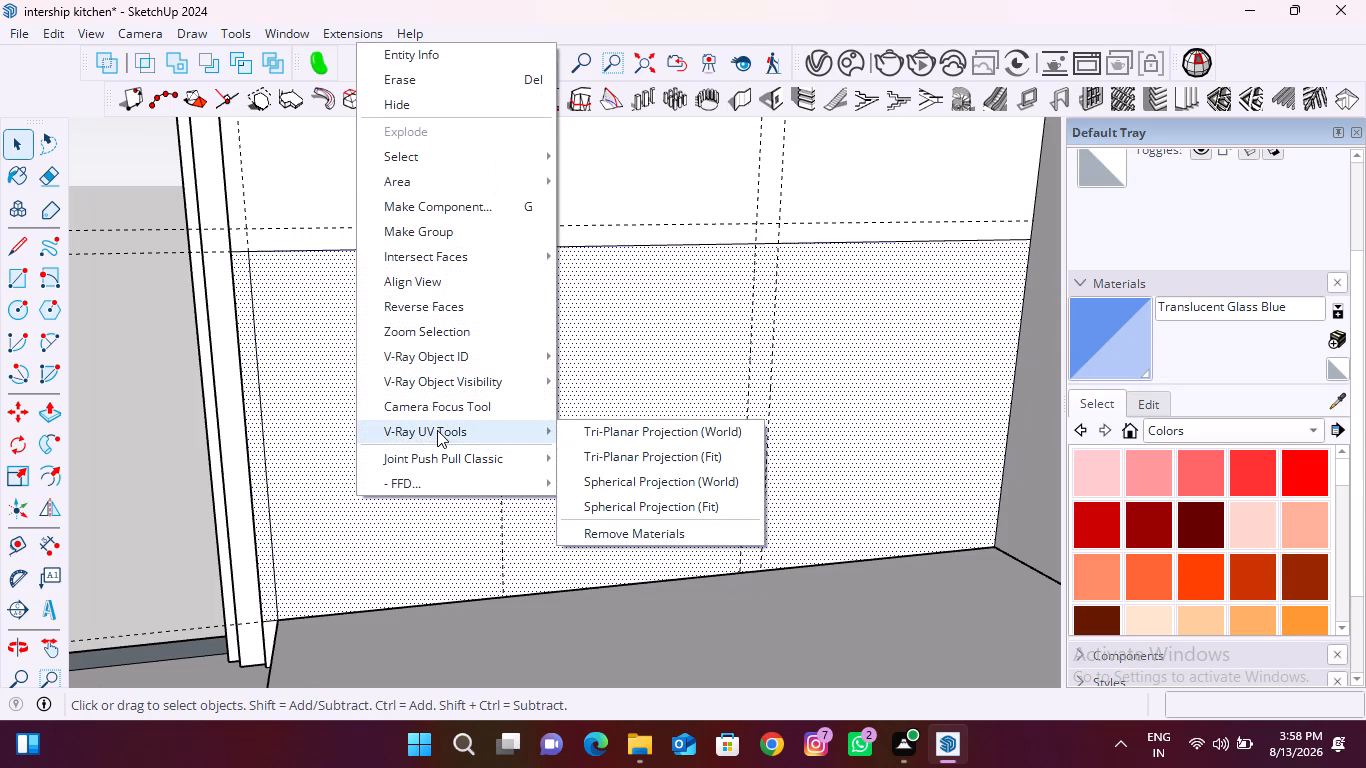
{"action": "left_click", "coordinate": [337, 508]}
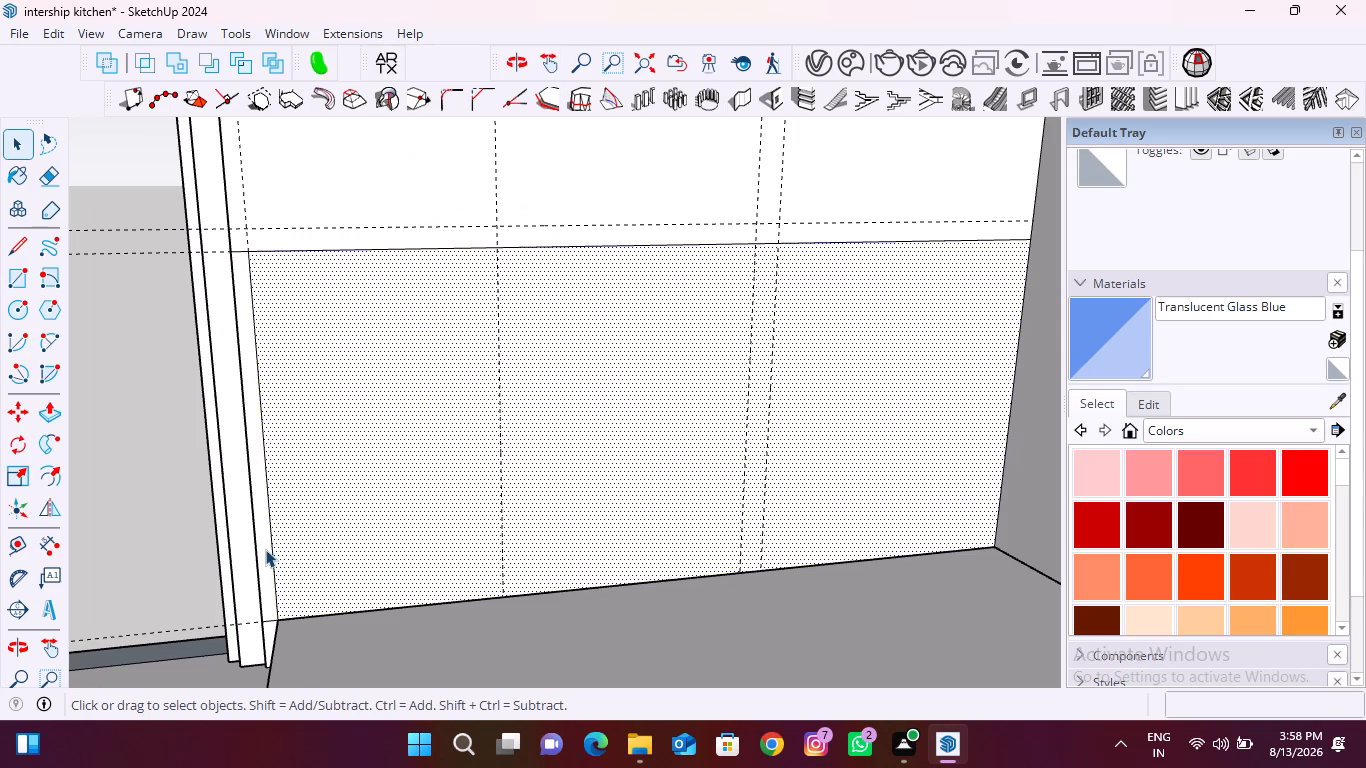
{"action": "double_click", "coordinate": [265, 549]}
{"action": "double_click", "coordinate": [339, 517], "text": "shift"}
{"action": "right_click", "coordinate": [339, 517], "text": "shift"}
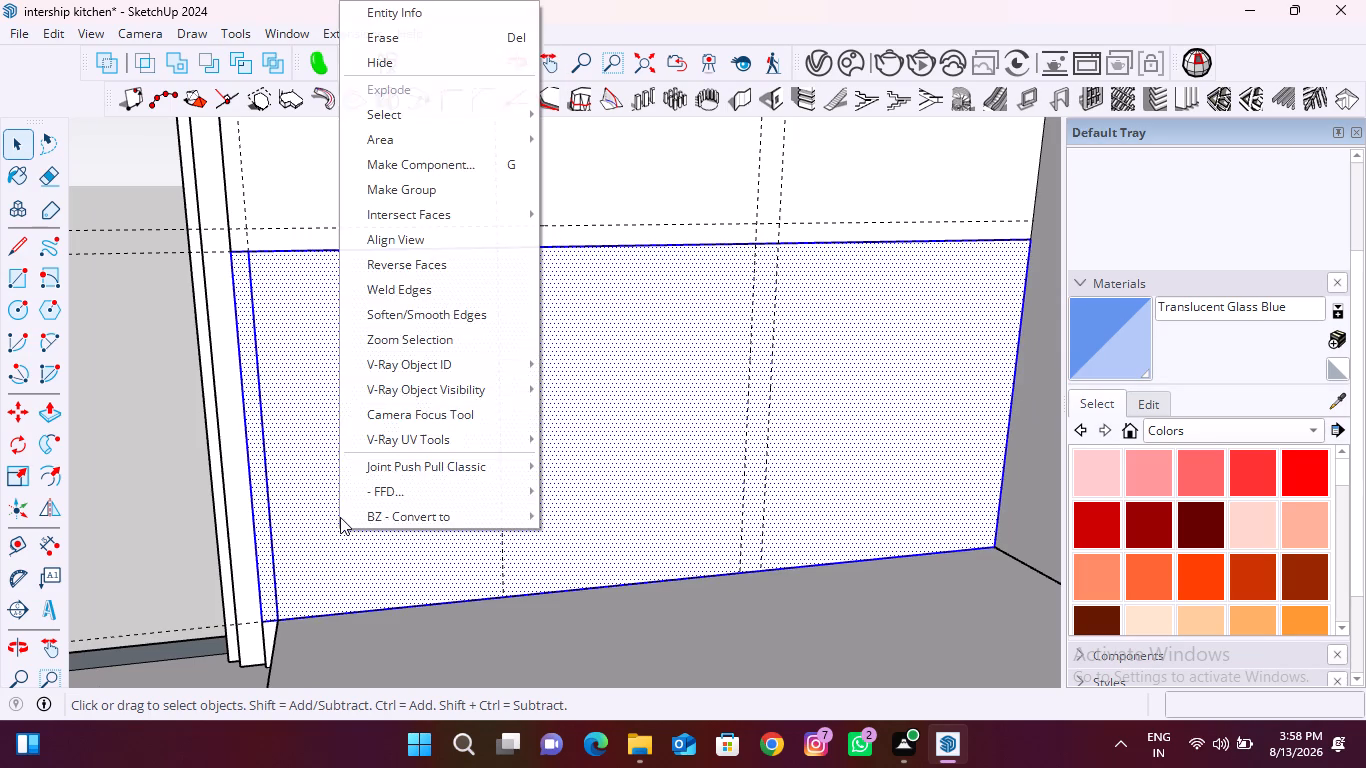
{"action": "left_click", "coordinate": [405, 192]}
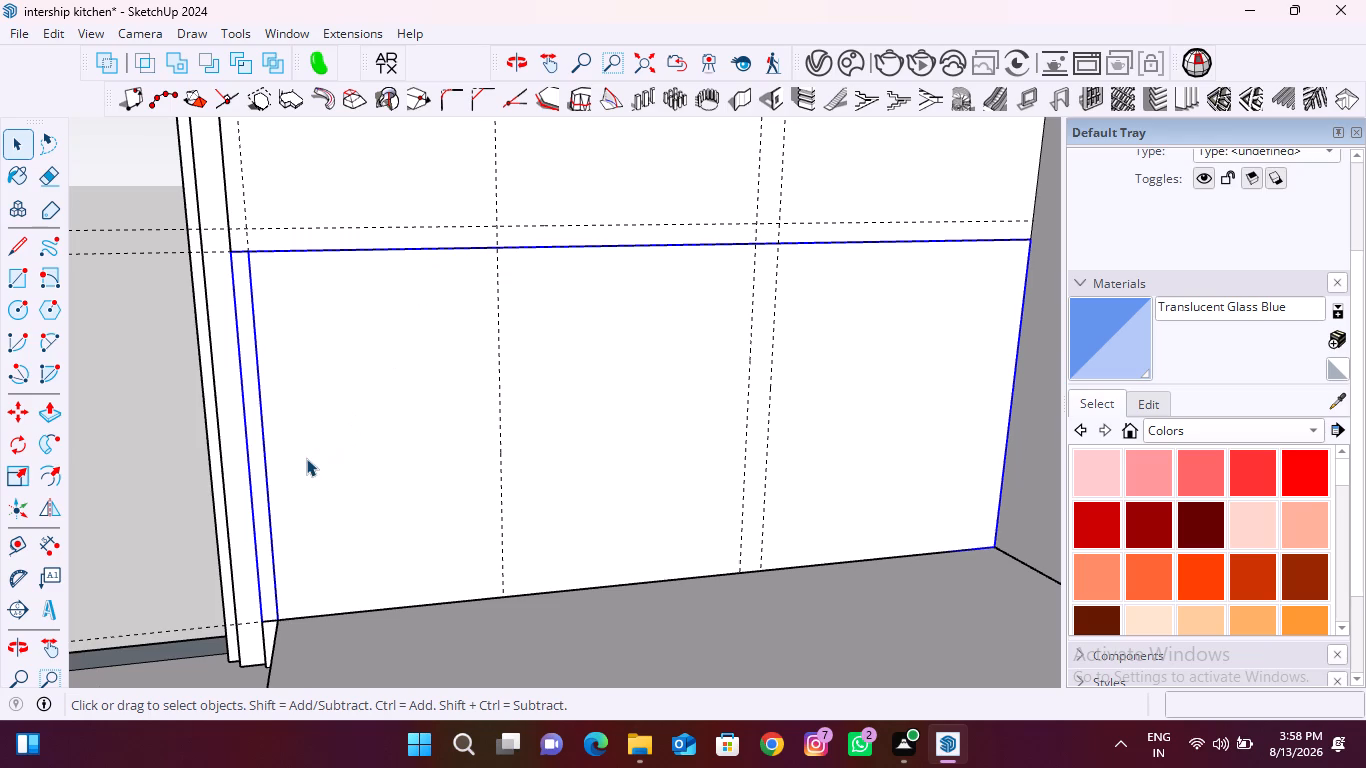
{"action": "left_click", "coordinate": [307, 458]}
{"action": "left_click", "coordinate": [128, 182]}
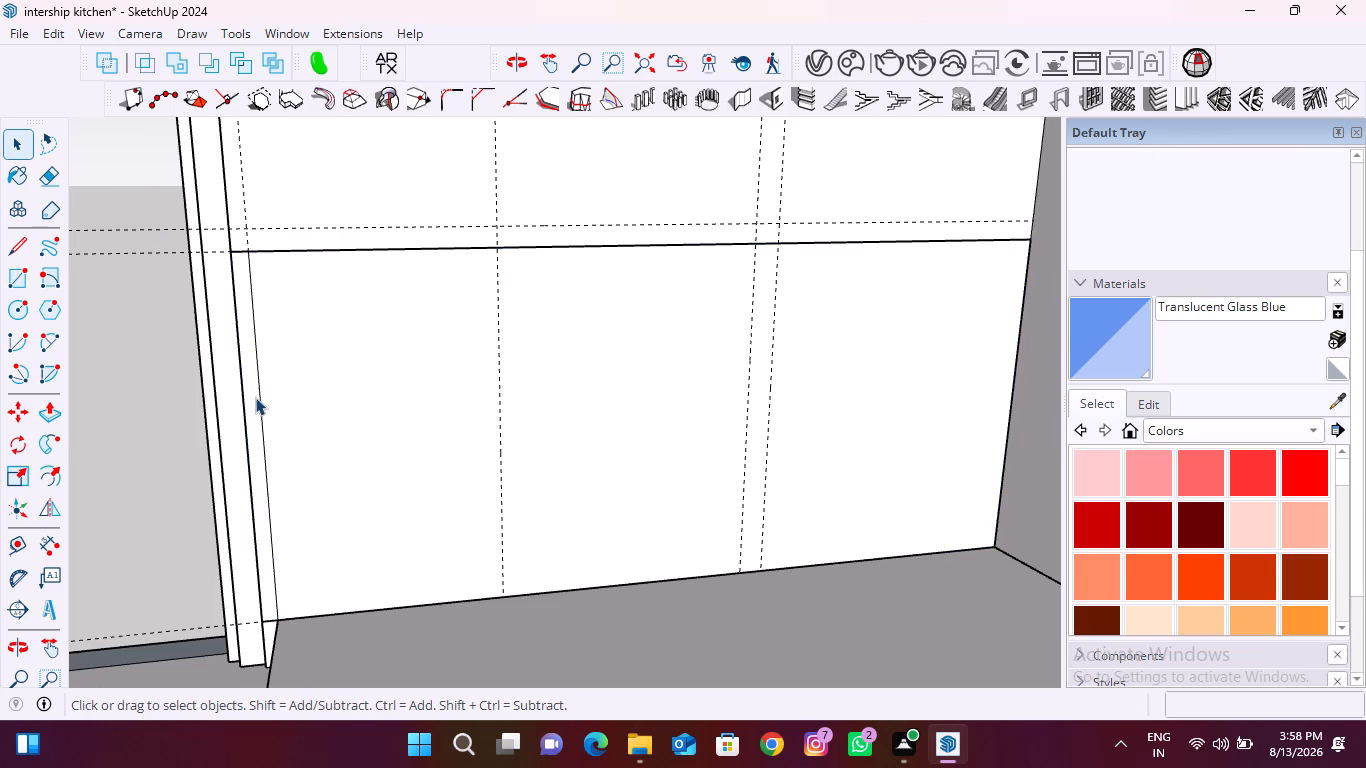
Inside the front group, draw a 450 mm by 720 mm rectangle from the strip's top corner to the first vertical guide at the plinth.
{"action": "double_click", "coordinate": [326, 401]}
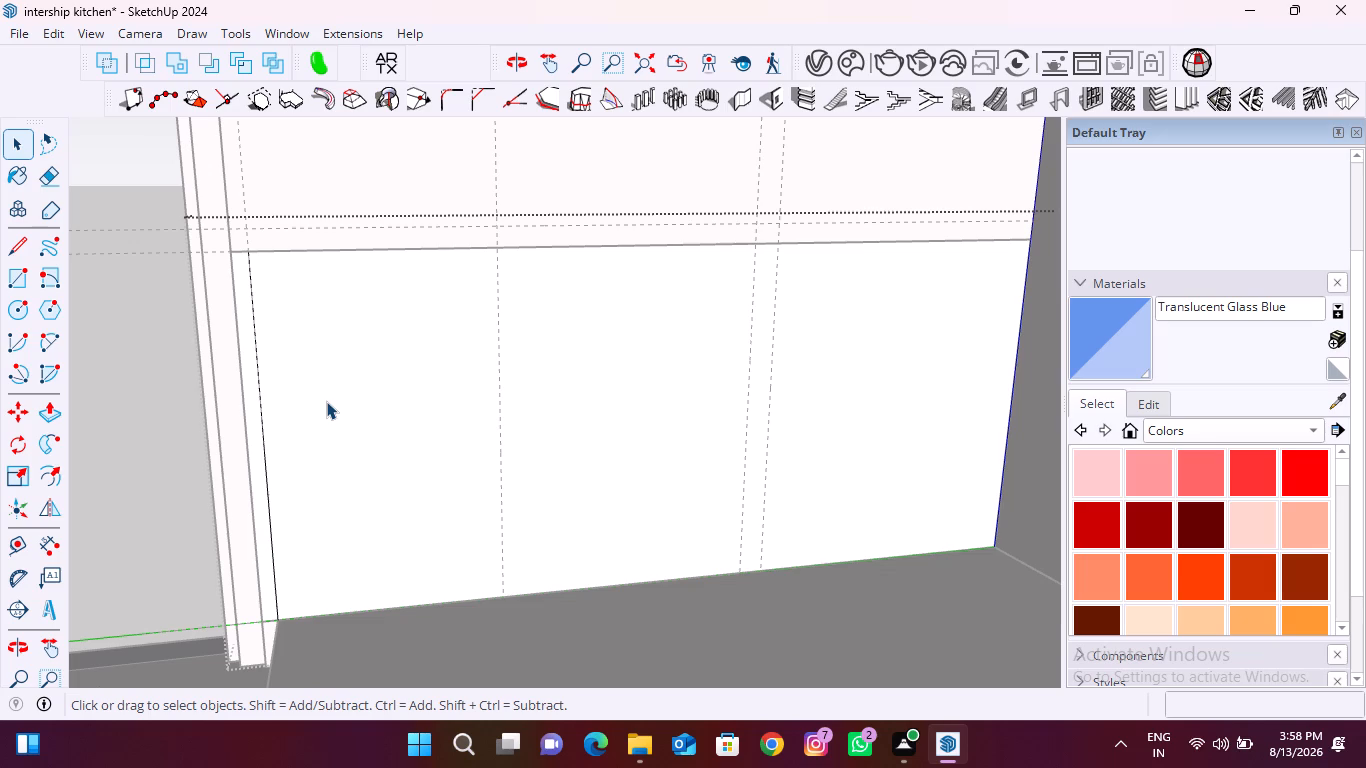
{"action": "left_click", "coordinate": [22, 278]}
{"action": "left_click", "coordinate": [254, 255]}
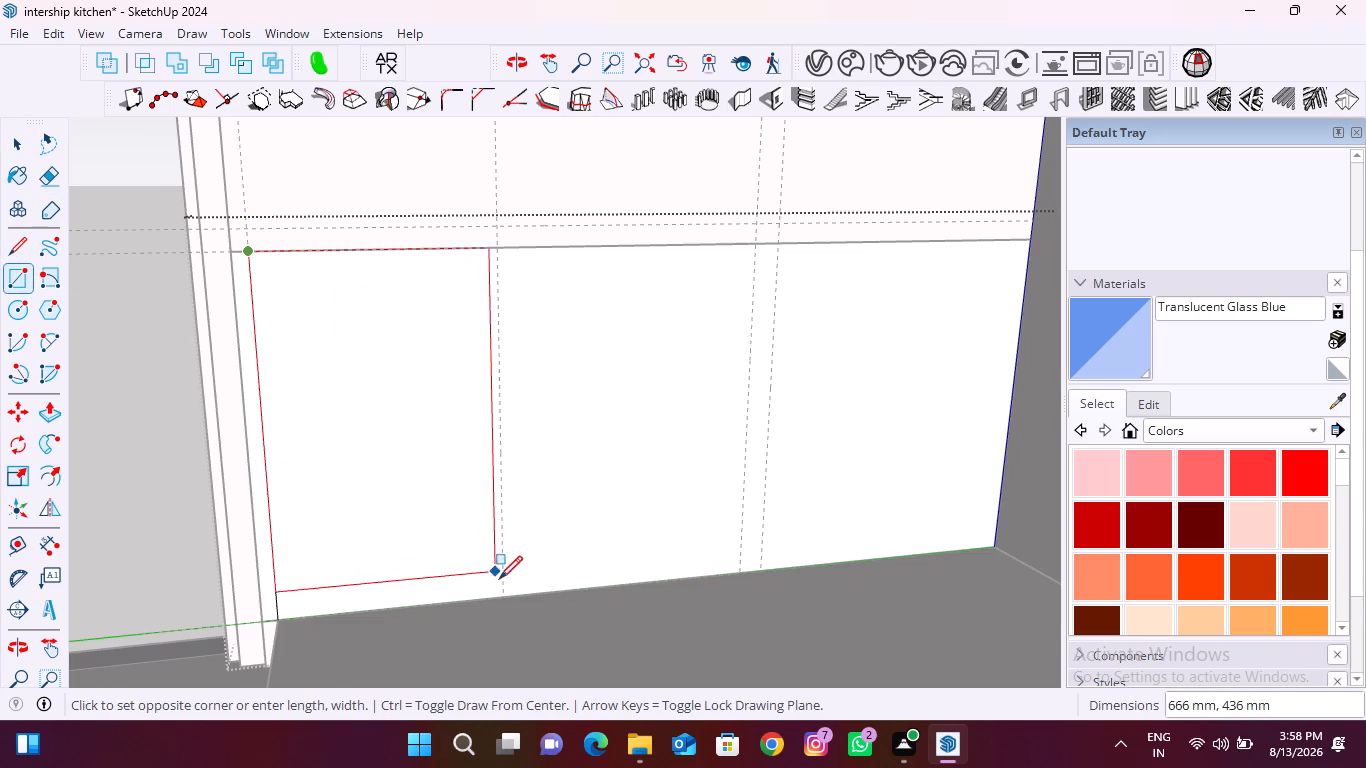
{"action": "left_click", "coordinate": [502, 592]}
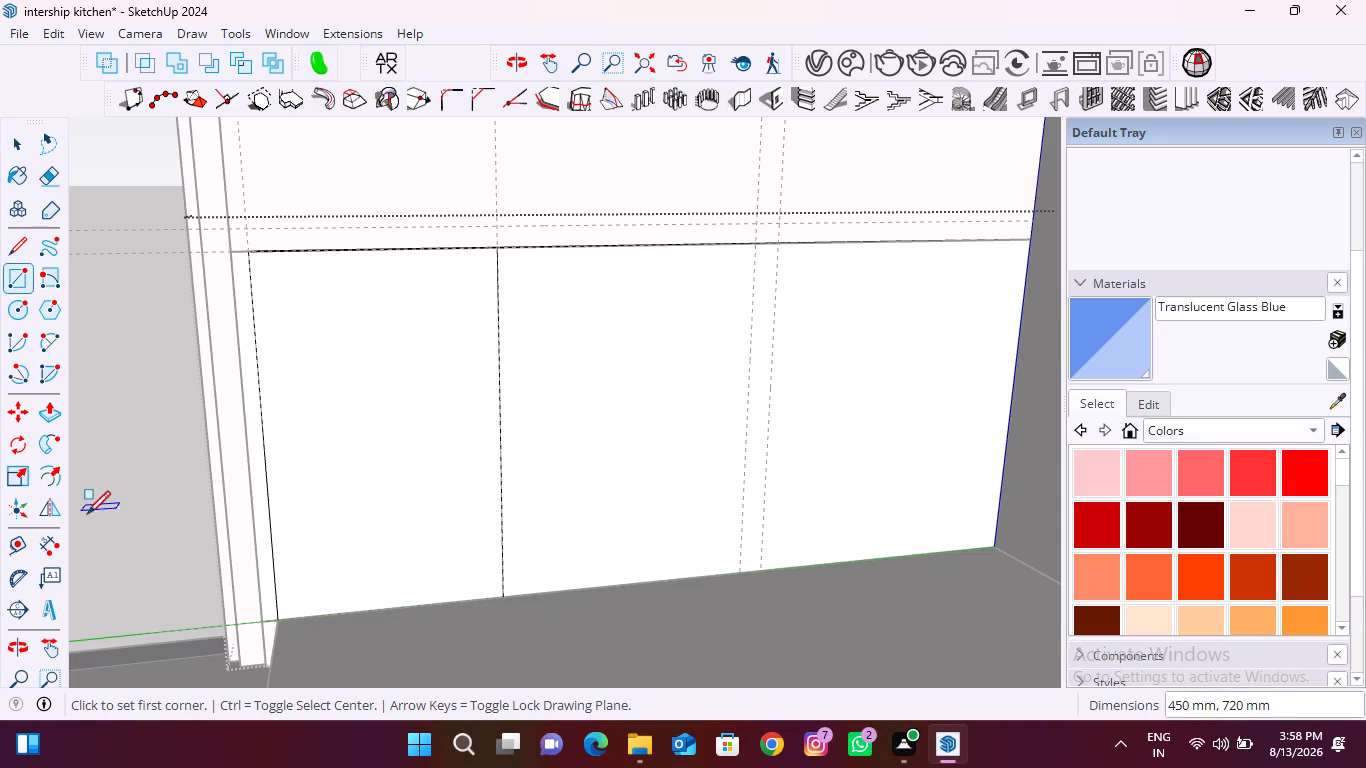
Offset the 450 mm wide door face inward by 25 mm to form a frame.
{"action": "left_click", "coordinate": [43, 480]}
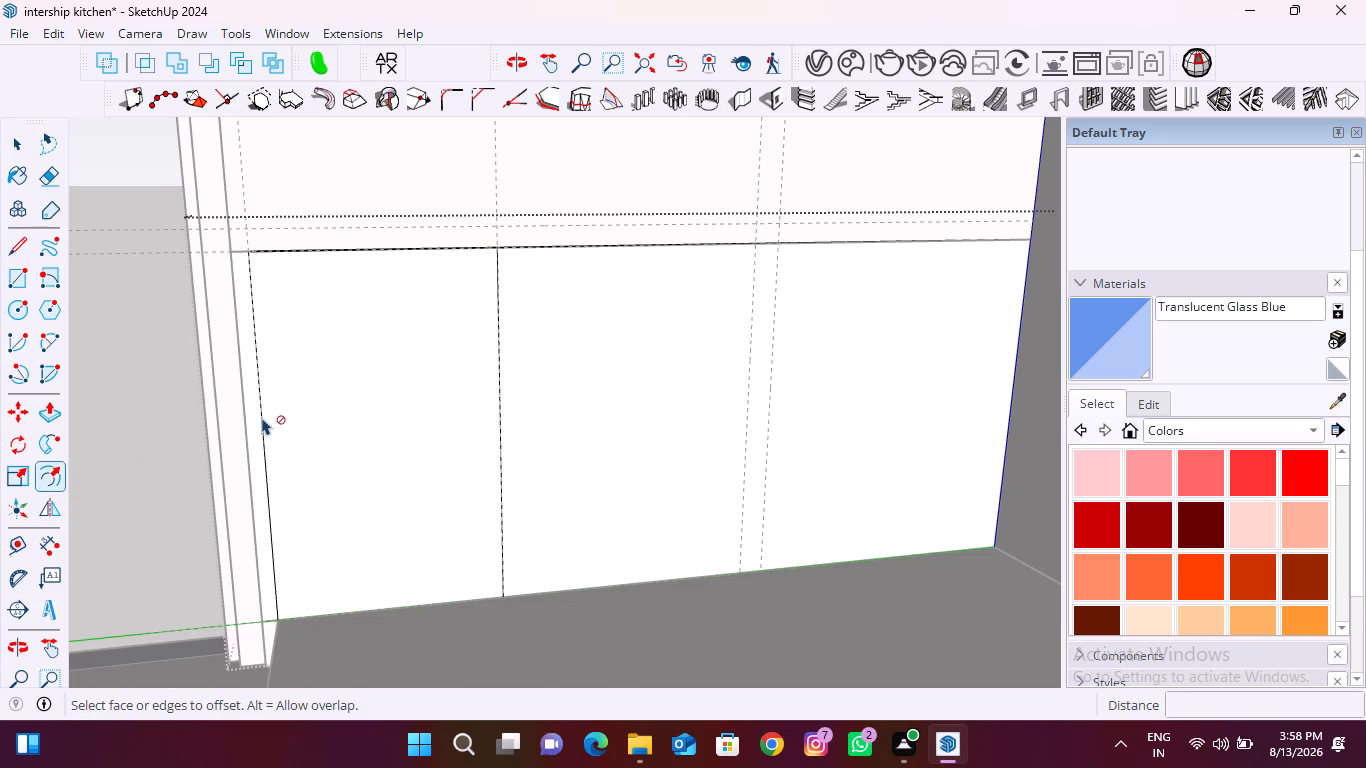
{"action": "left_click", "coordinate": [256, 421]}
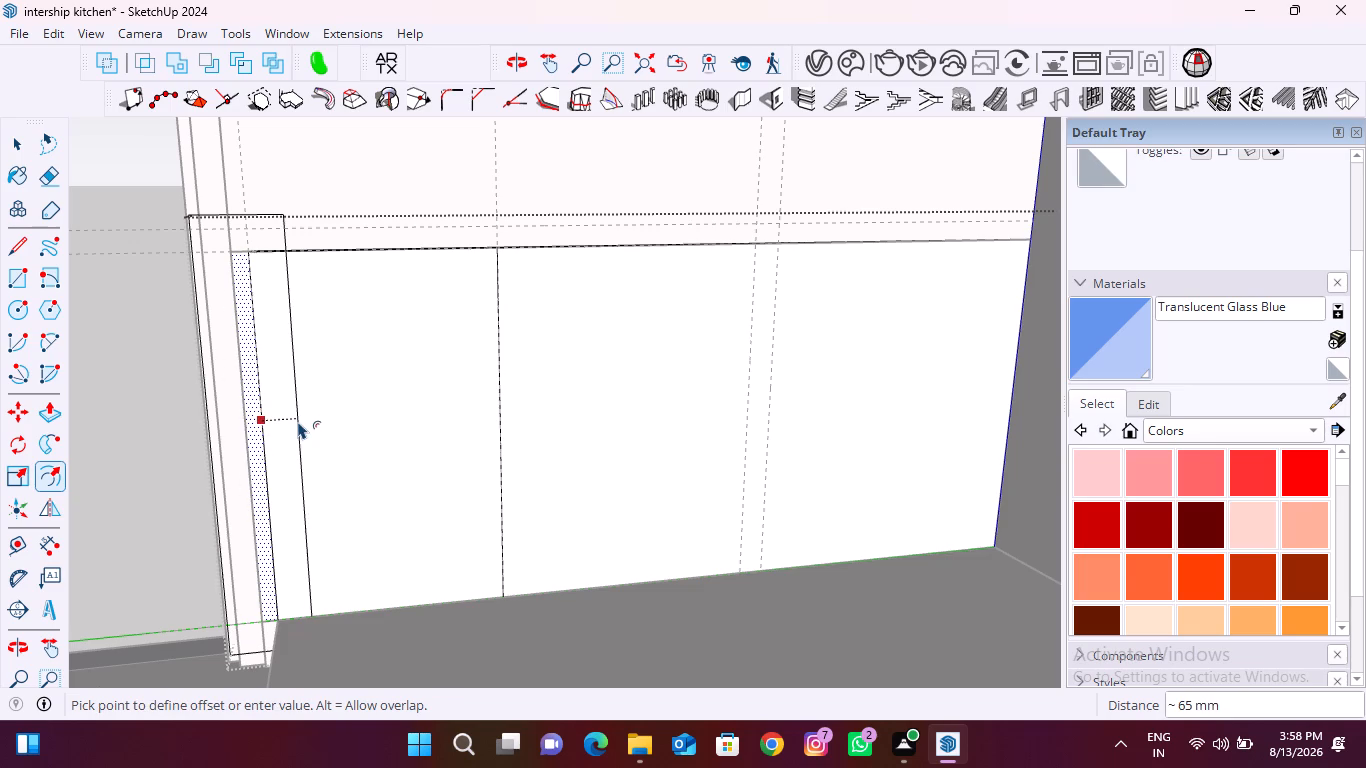
{"action": "key", "text": "Escape"}
{"action": "left_click", "coordinate": [483, 372]}
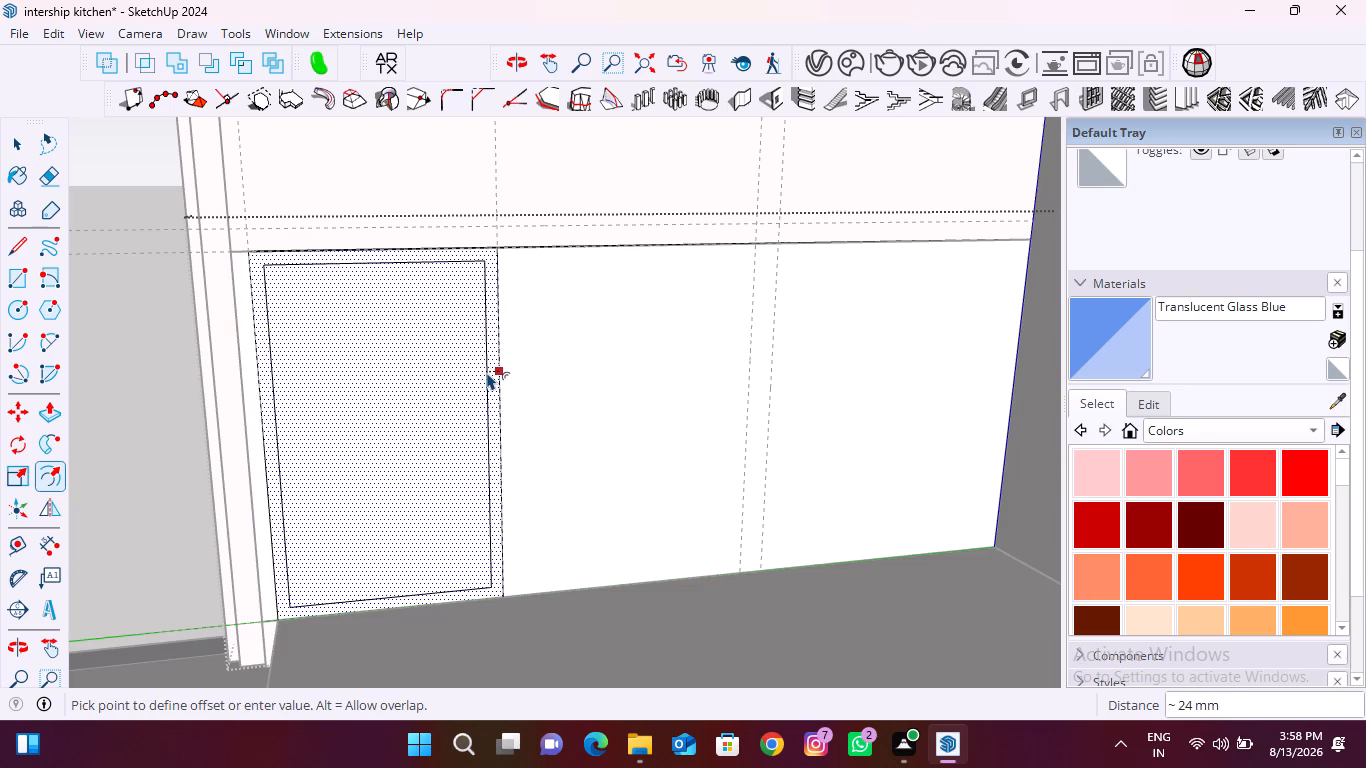
{"action": "type", "text": "25"}
{"action": "key", "text": "Return"}
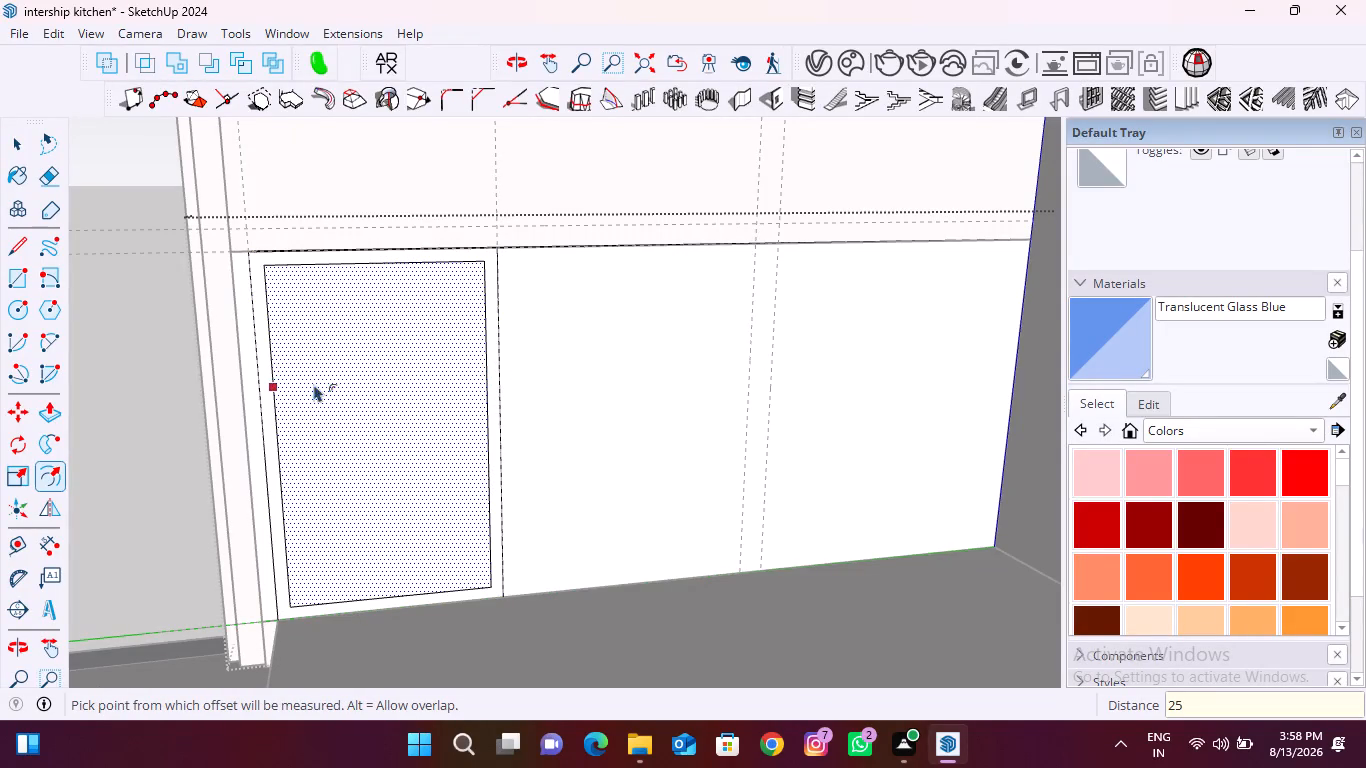
Draw a 720 mm high rectangle between the two closely spaced vertical guides, from the front's top edge down to the plinth.
{"action": "scroll", "coordinate": [266, 389], "scroll_direction": "down", "scroll_amount": 4}
{"action": "scroll", "coordinate": [591, 356], "scroll_direction": "up", "scroll_amount": 3}
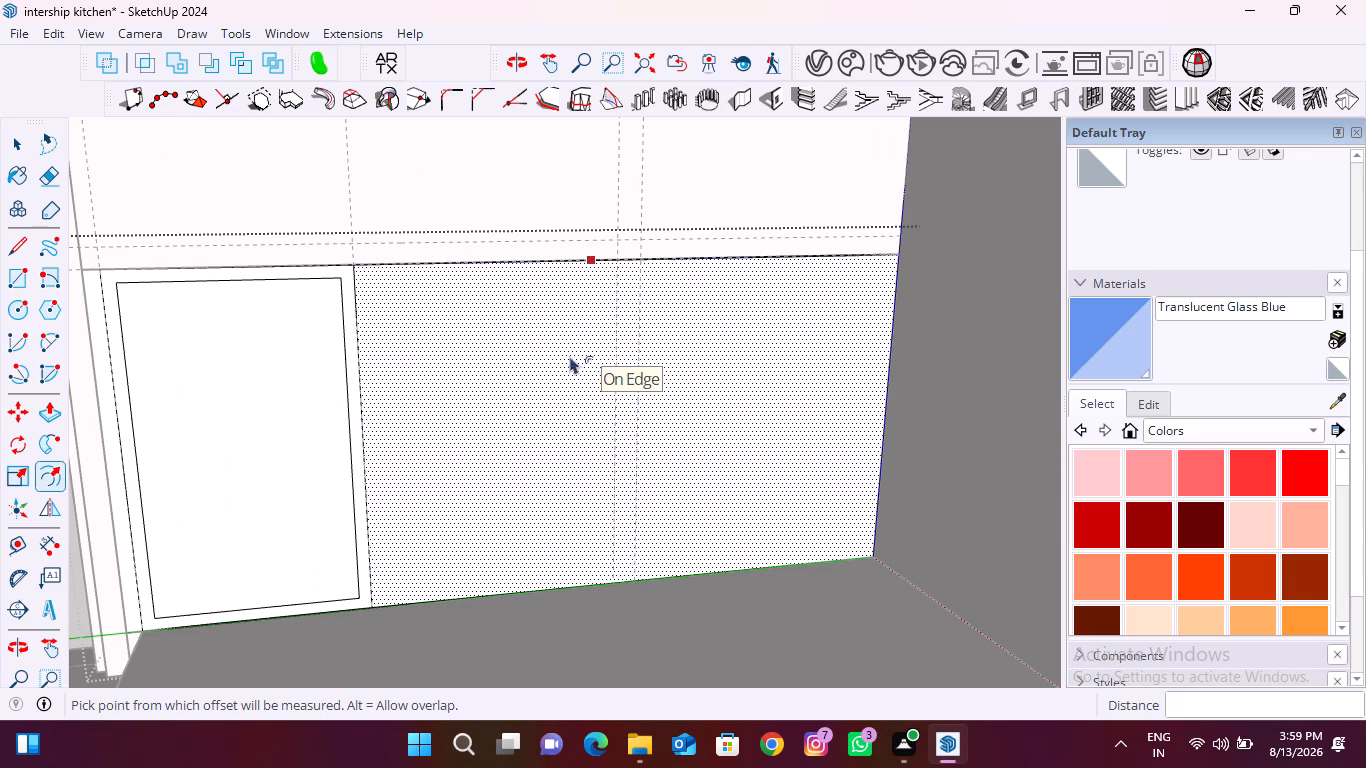
{"action": "left_click", "coordinate": [12, 274]}
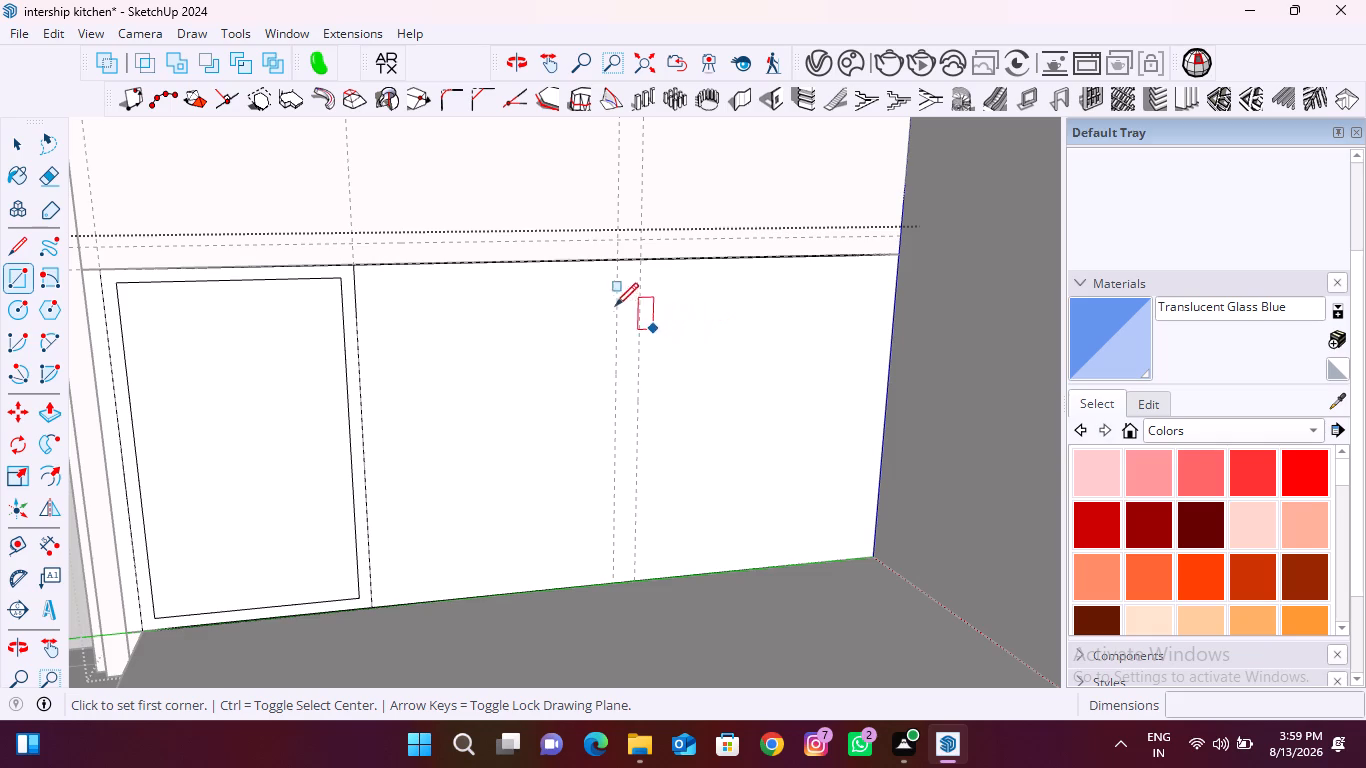
{"action": "left_click", "coordinate": [620, 260]}
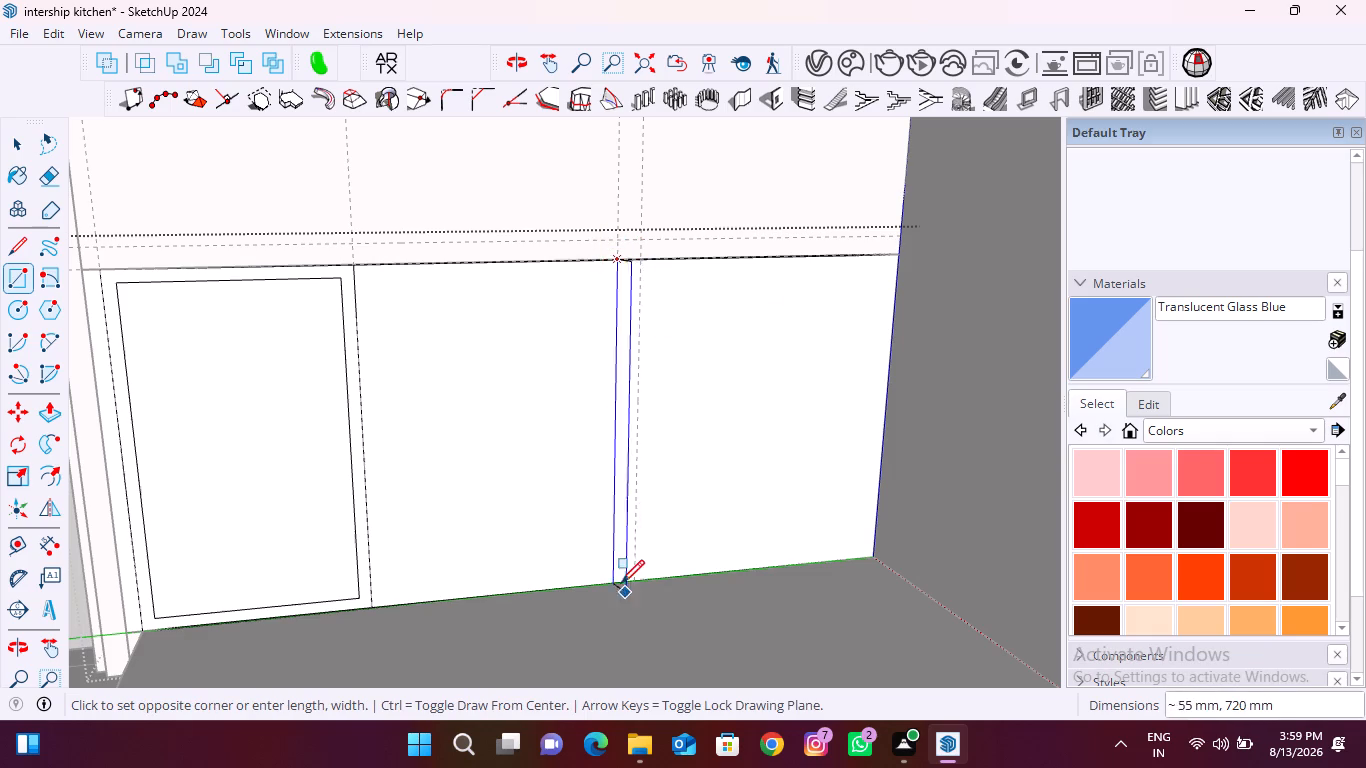
{"action": "scroll", "coordinate": [621, 582], "scroll_direction": "up", "scroll_amount": 4}
{"action": "left_click", "coordinate": [641, 576]}
{"action": "scroll", "coordinate": [645, 577], "scroll_direction": "down", "scroll_amount": 5}
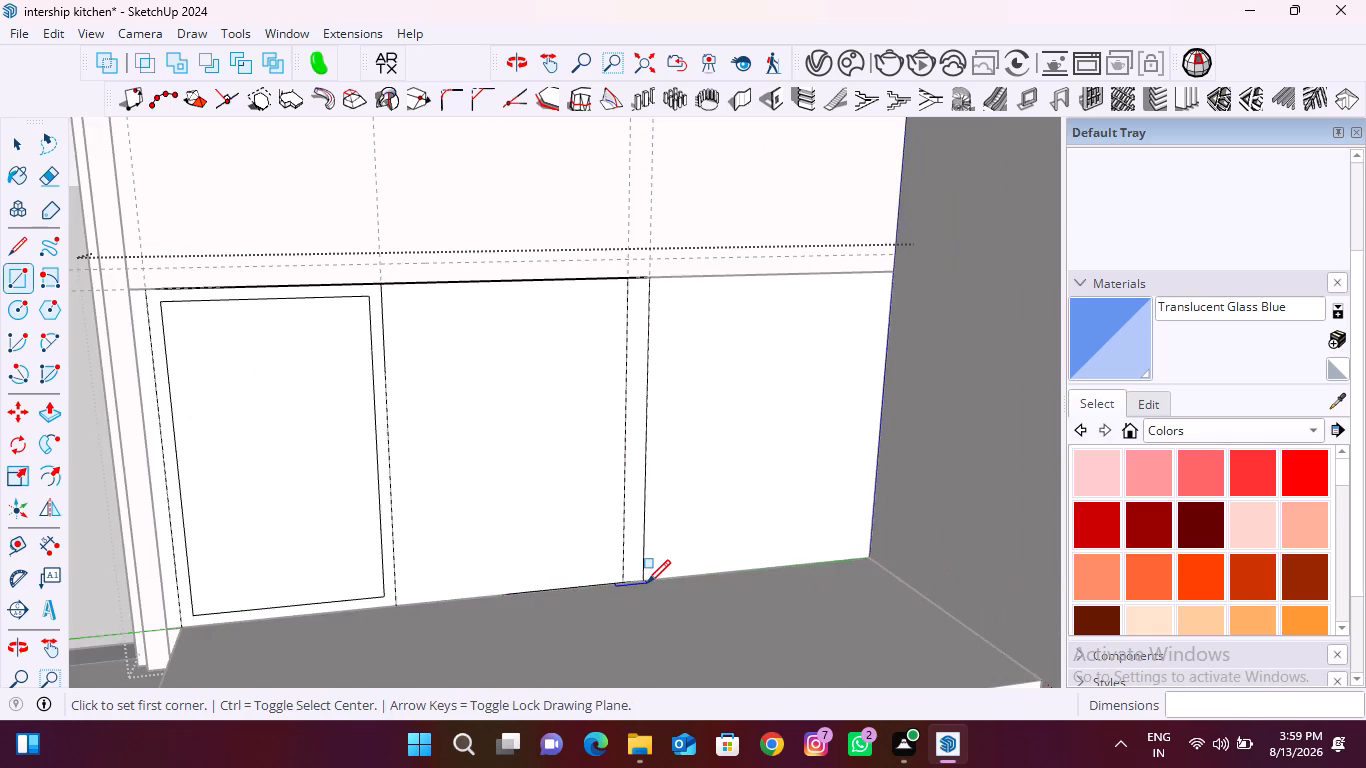
{"action": "scroll", "coordinate": [647, 583], "scroll_direction": "down", "scroll_amount": 3}
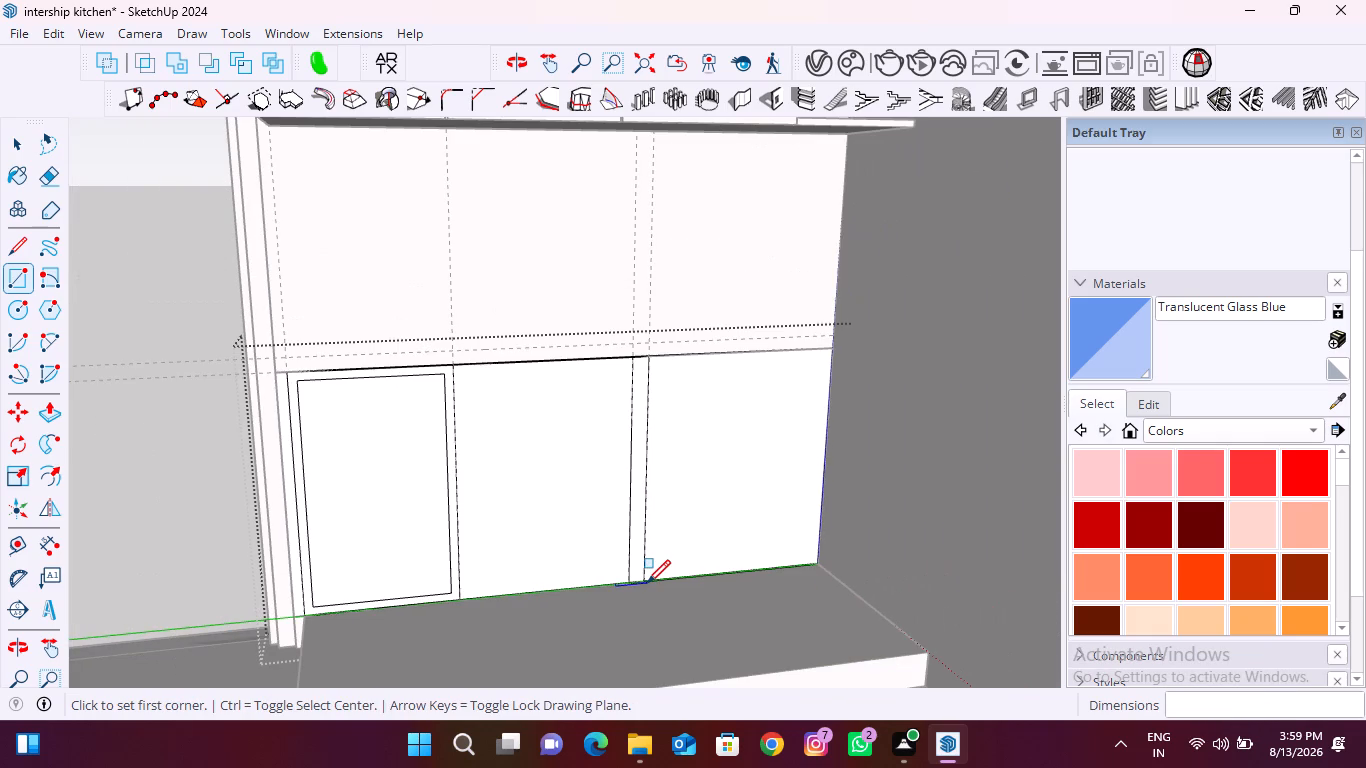
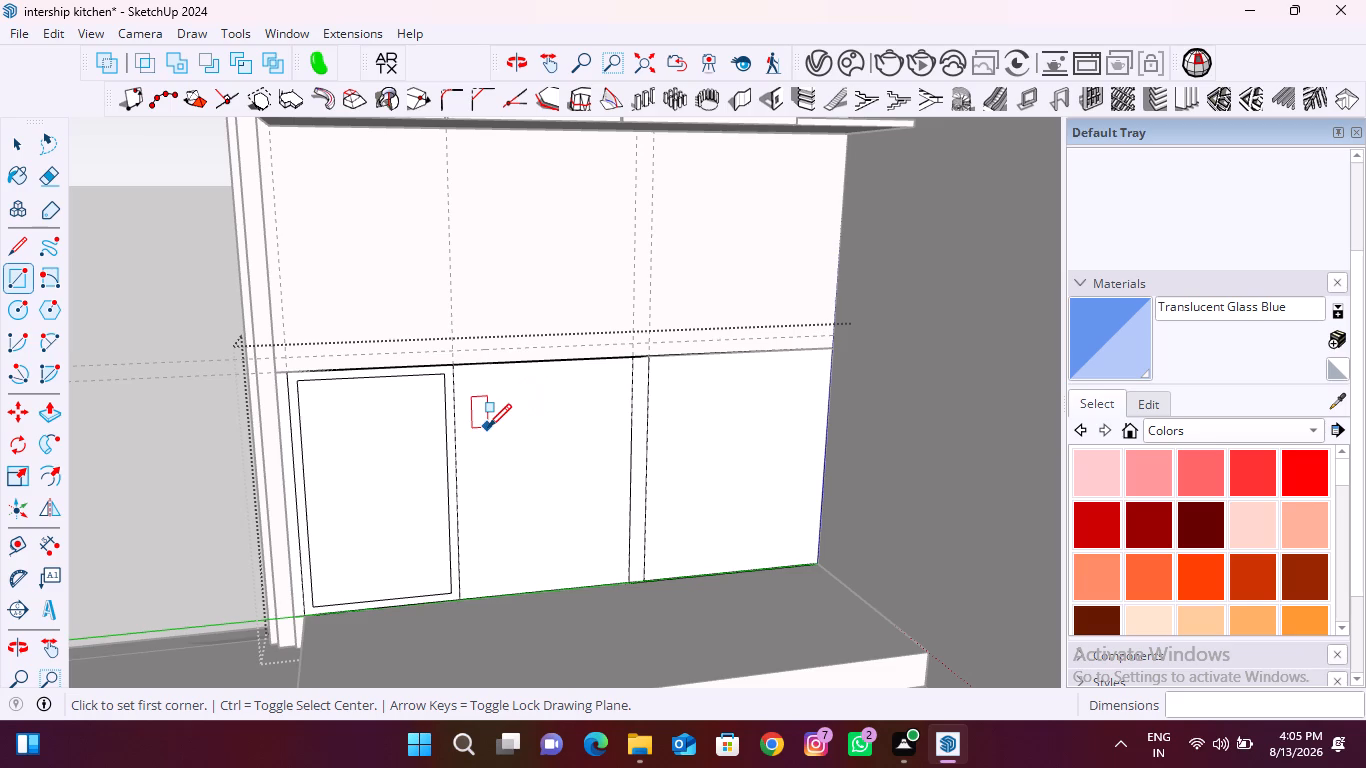
Divide the framed door's vertical edge facing the undivided panels into 2 segments.
{"action": "key", "text": "space"}
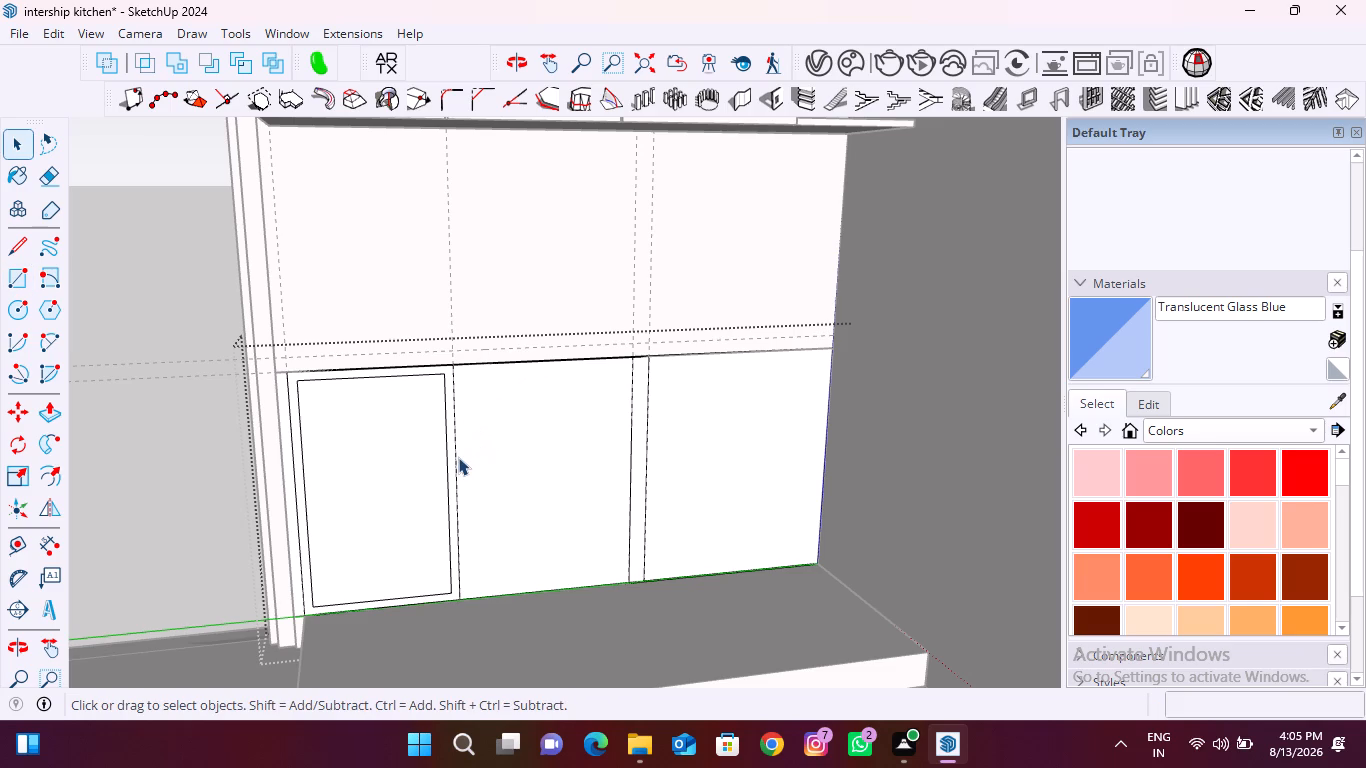
{"action": "left_click", "coordinate": [456, 465]}
{"action": "right_click", "coordinate": [454, 465]}
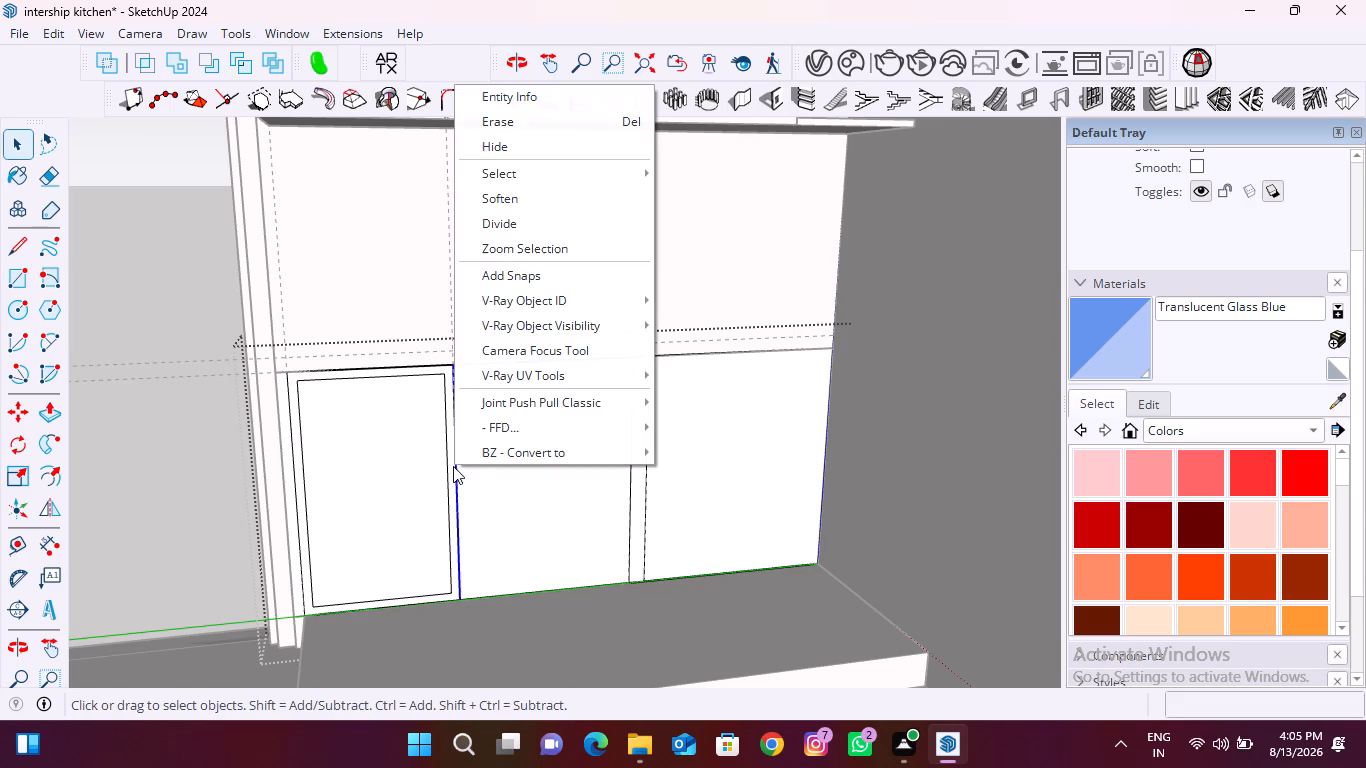
{"action": "left_click", "coordinate": [545, 226]}
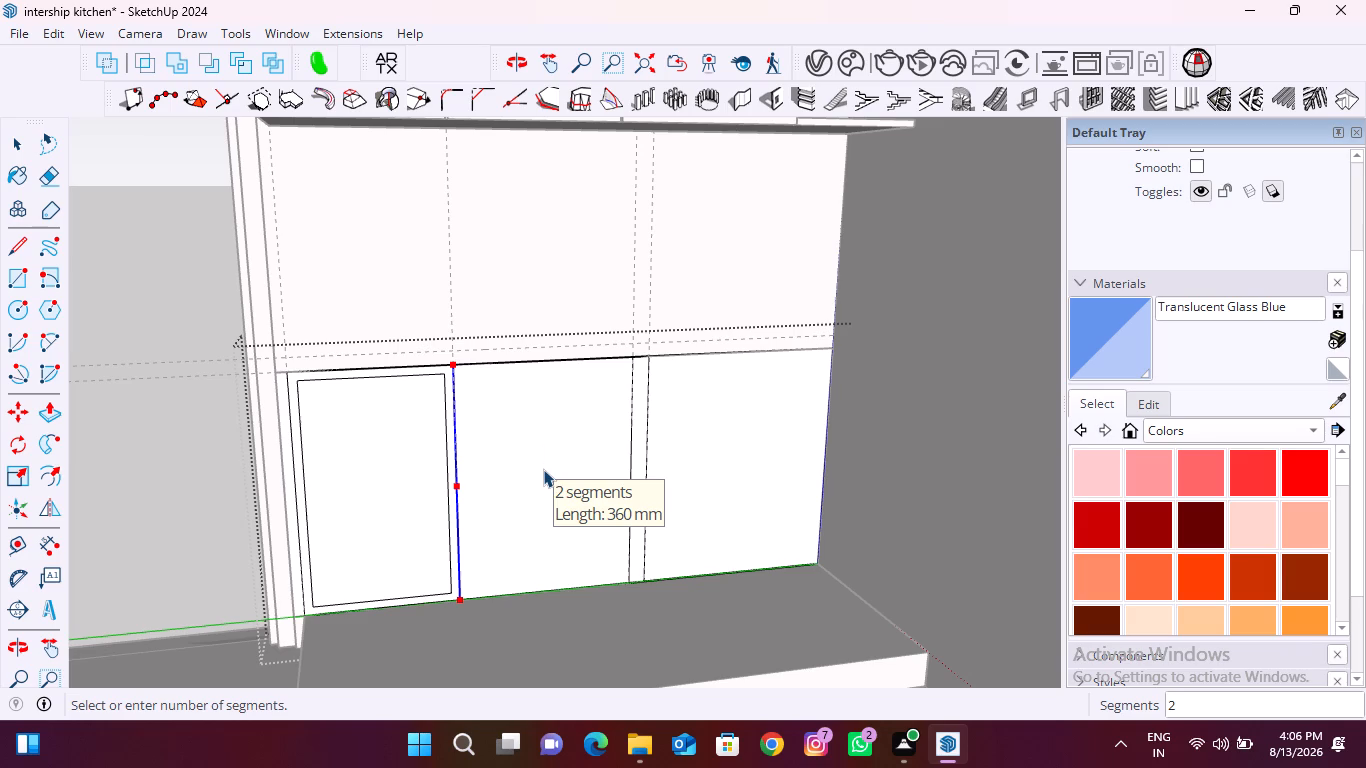
{"action": "left_click", "coordinate": [543, 469]}
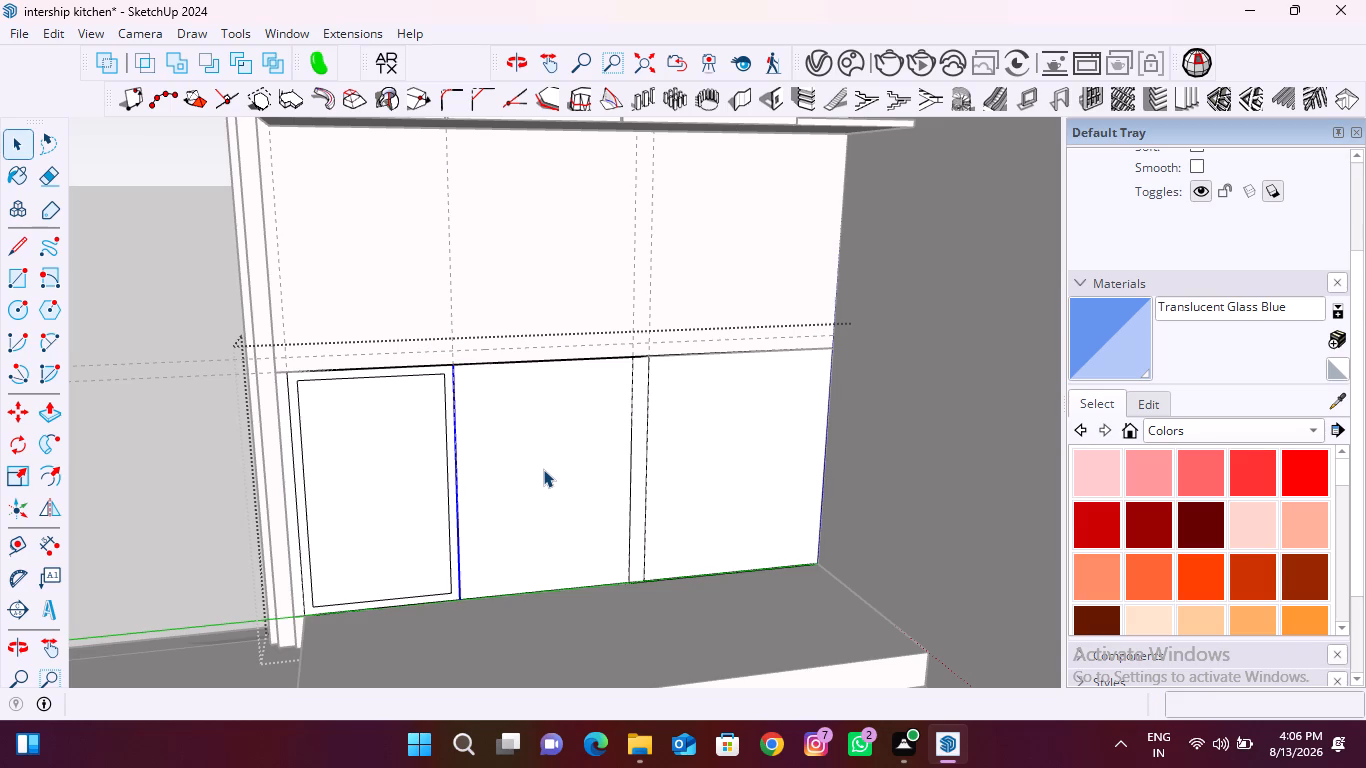
Place a horizontal guide 360 mm below the front's top edge, at the divided edge's midpoint, and another guide 9 mm above it.
{"action": "key", "text": "t"}
{"action": "left_click", "coordinate": [540, 363]}
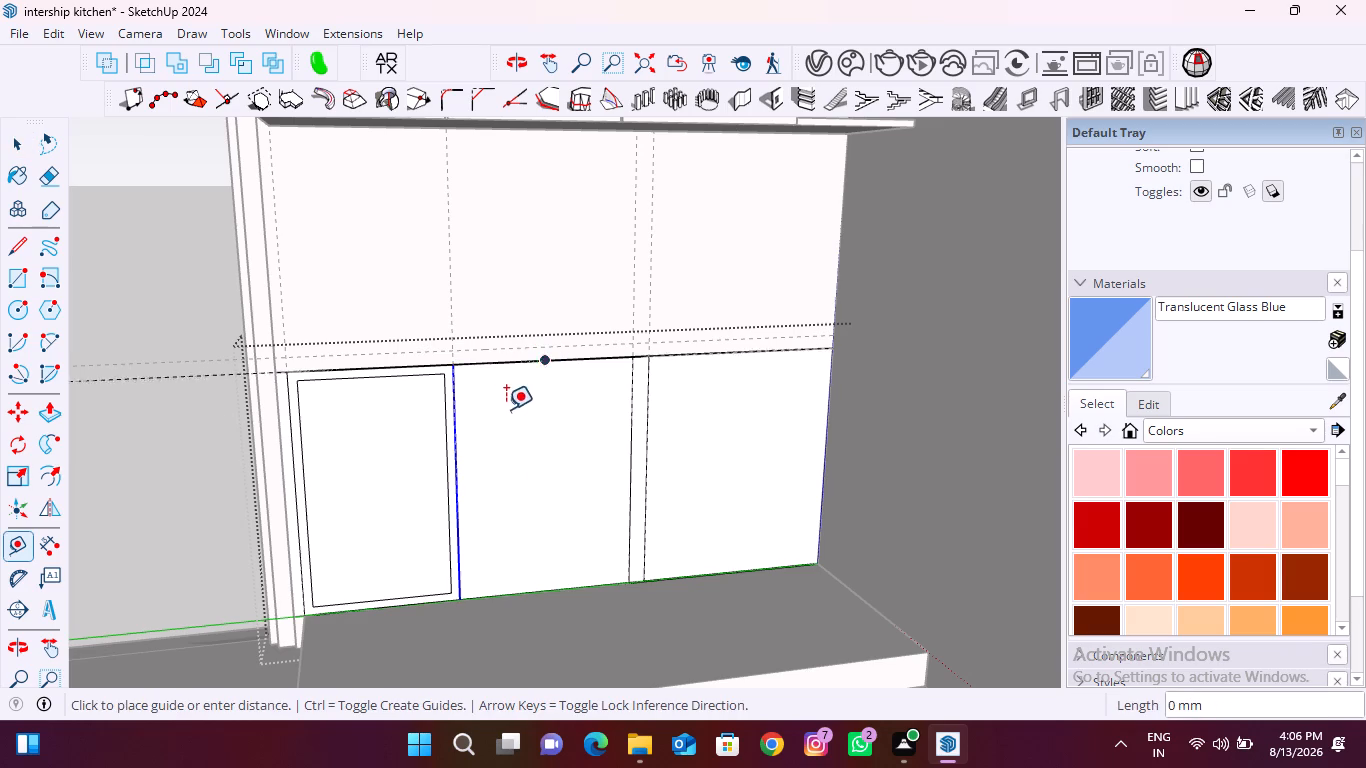
{"action": "left_click", "coordinate": [456, 484]}
{"action": "left_click", "coordinate": [510, 485]}
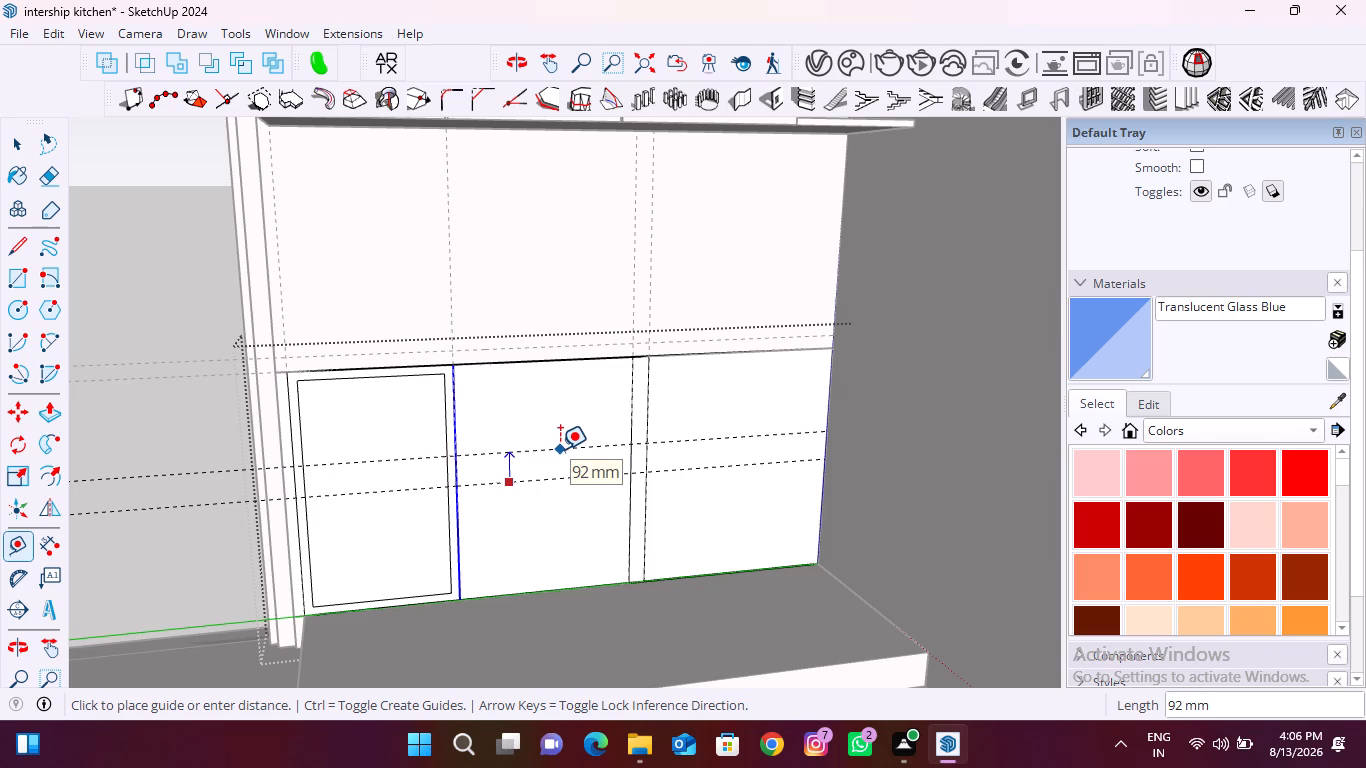
{"action": "key", "text": "9"}
{"action": "key", "text": "Return"}
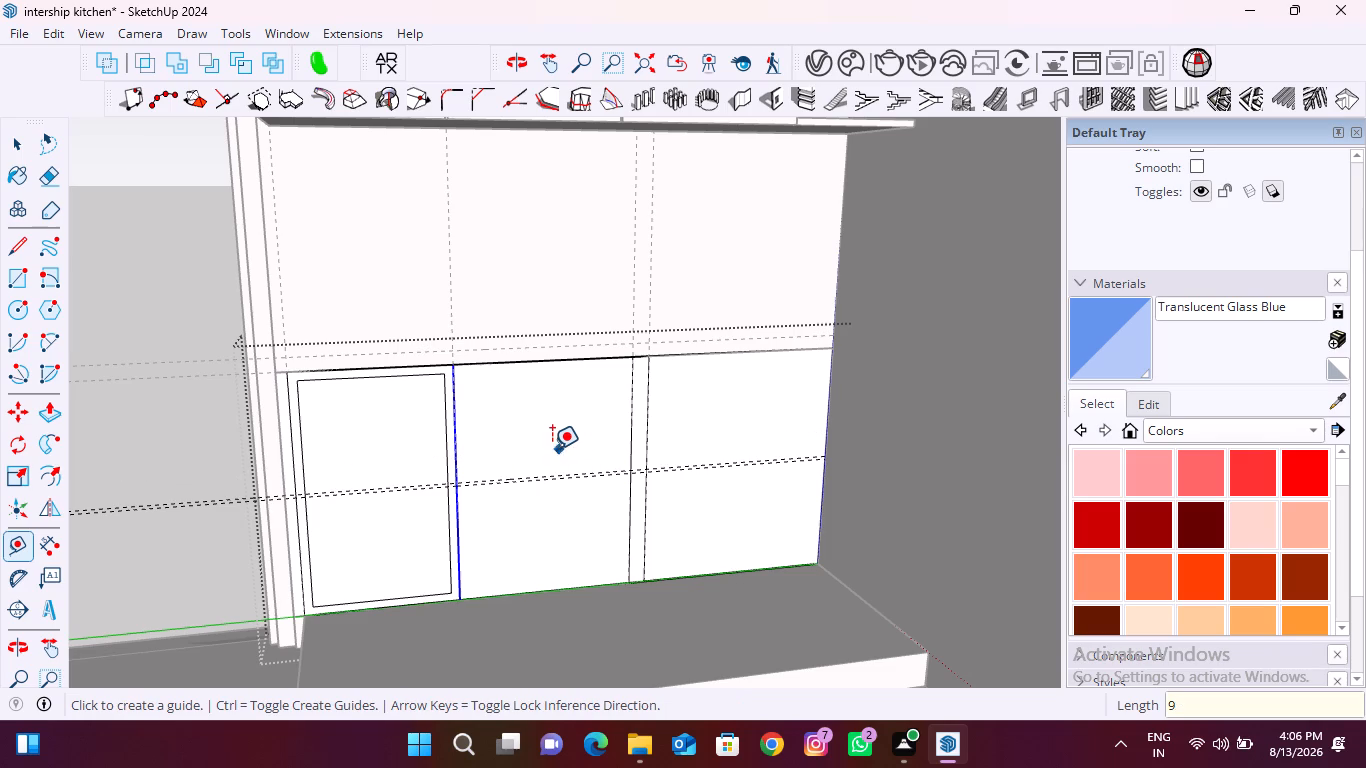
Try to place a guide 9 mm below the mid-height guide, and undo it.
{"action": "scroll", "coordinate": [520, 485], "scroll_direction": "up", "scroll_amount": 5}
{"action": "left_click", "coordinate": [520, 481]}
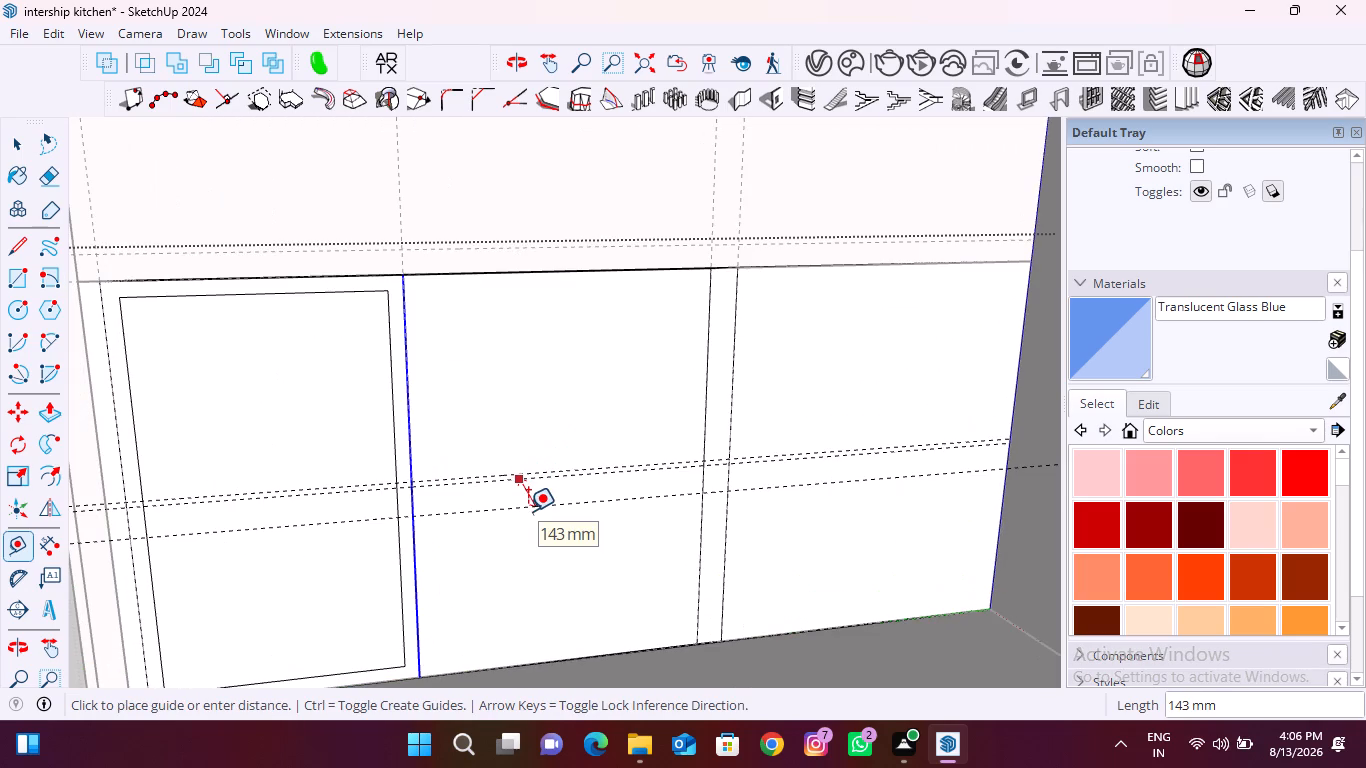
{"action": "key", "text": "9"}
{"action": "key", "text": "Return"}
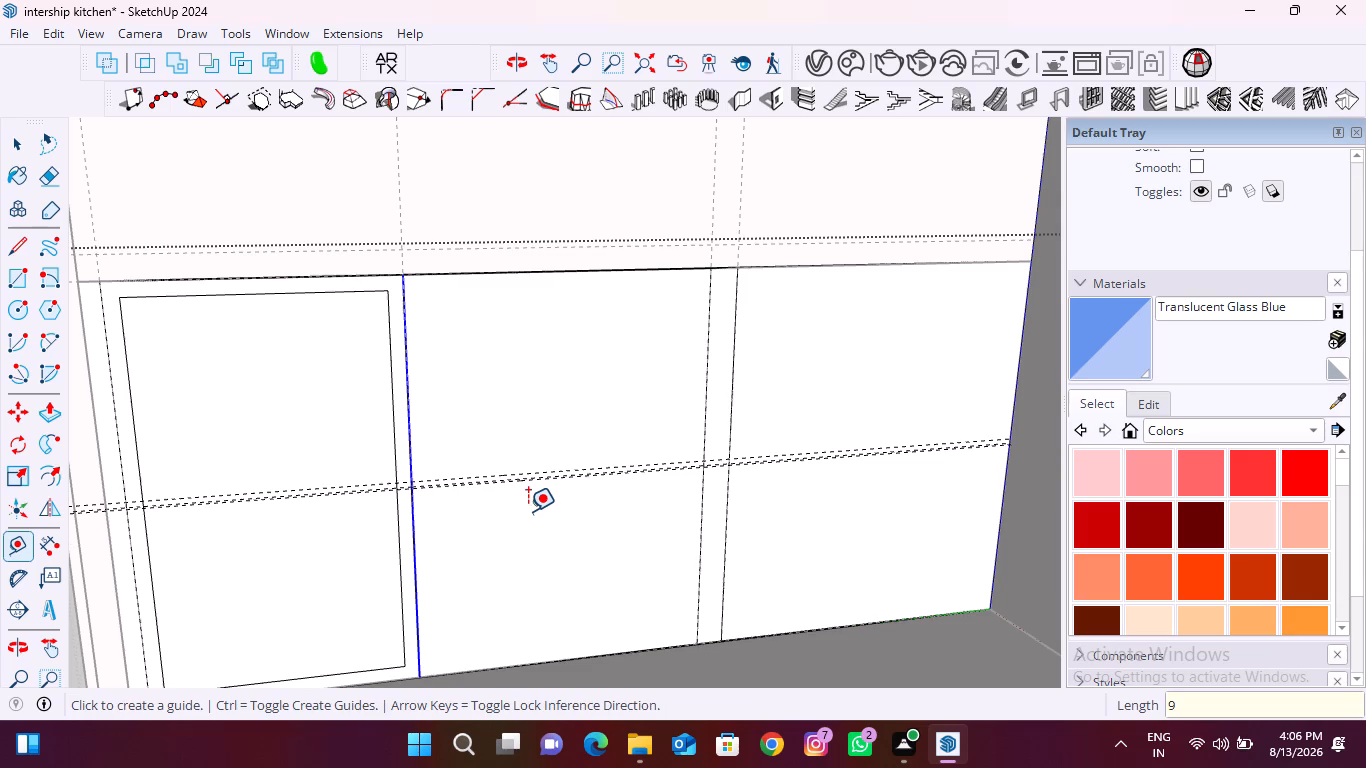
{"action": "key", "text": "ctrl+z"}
Place a horizontal guide 9 mm below the mid-height guide.
{"action": "scroll", "coordinate": [487, 485], "scroll_direction": "up", "scroll_amount": 4}
{"action": "left_click", "coordinate": [502, 482]}
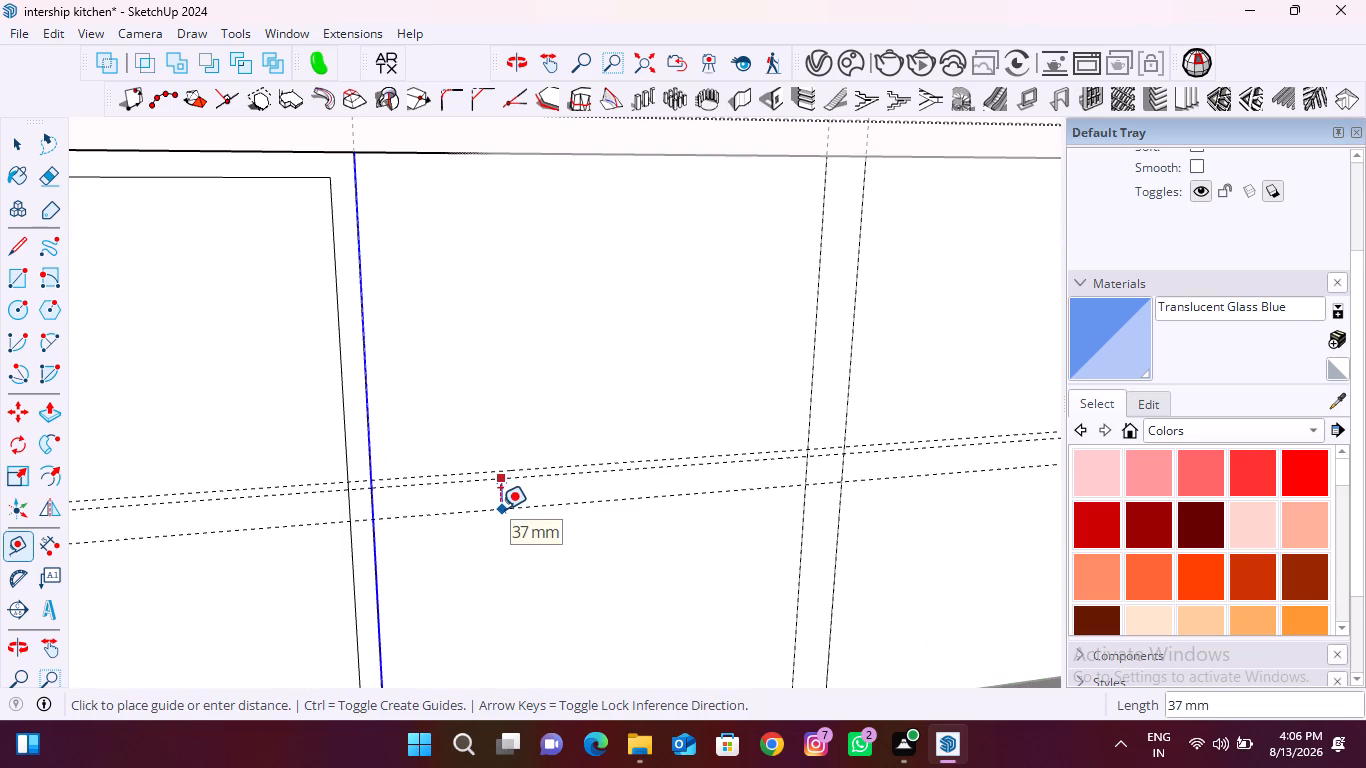
{"action": "key", "text": "9"}
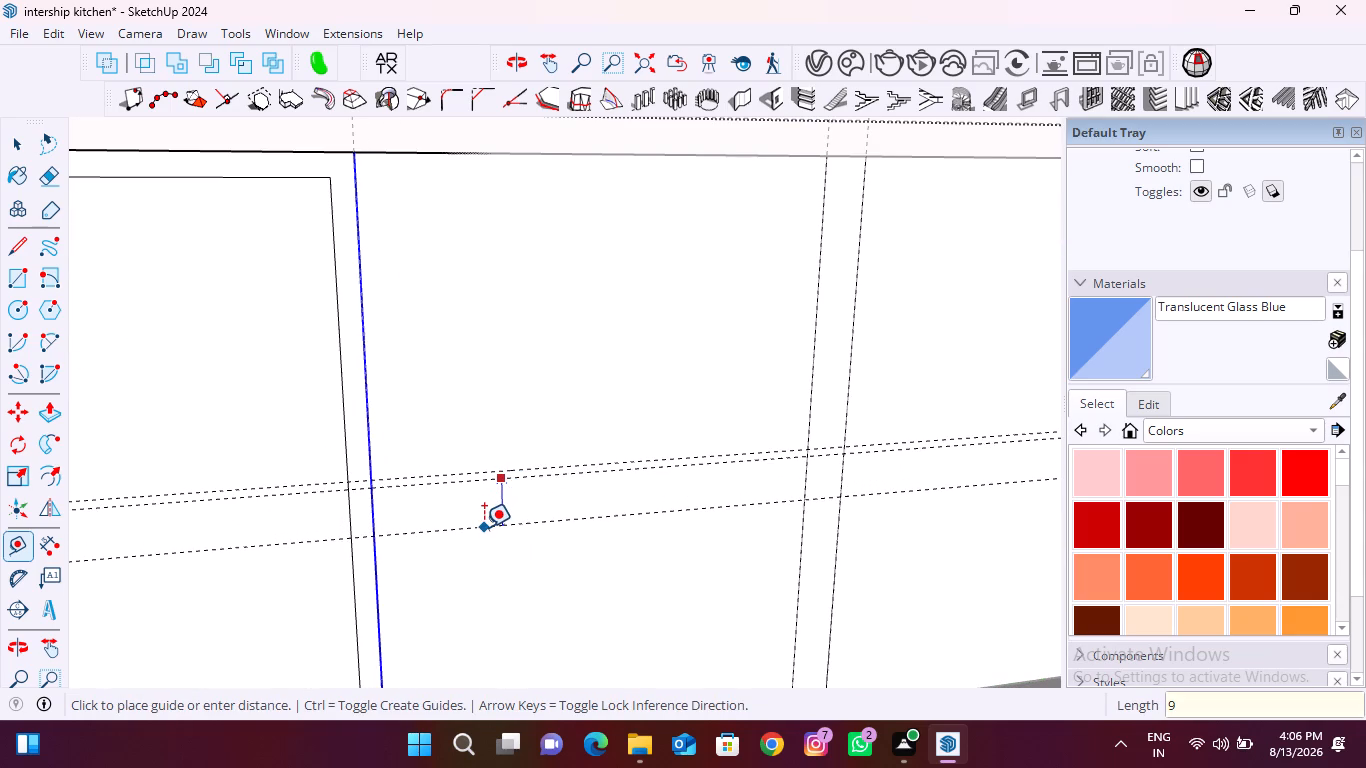
{"action": "key", "text": "Return"}
Draw a 1180 mm long horizontal strip between the upper and lower mid-height guides, from the framed door's edge to the side wall.
{"action": "key", "text": "r"}
{"action": "scroll", "coordinate": [378, 476], "scroll_direction": "up", "scroll_amount": 6}
{"action": "left_click", "coordinate": [369, 485]}
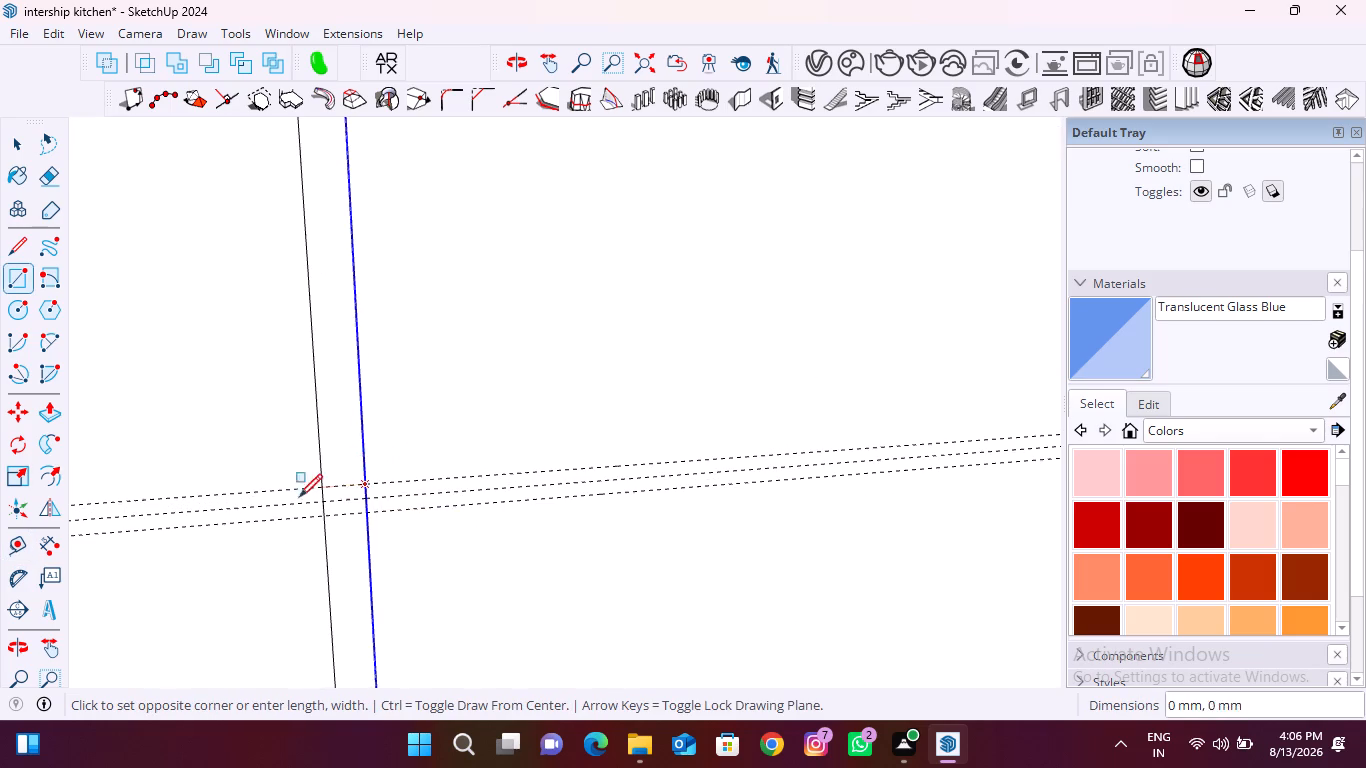
{"action": "scroll", "coordinate": [220, 503], "scroll_direction": "down", "scroll_amount": 14}
{"action": "scroll", "coordinate": [718, 484], "scroll_direction": "up", "scroll_amount": 5}
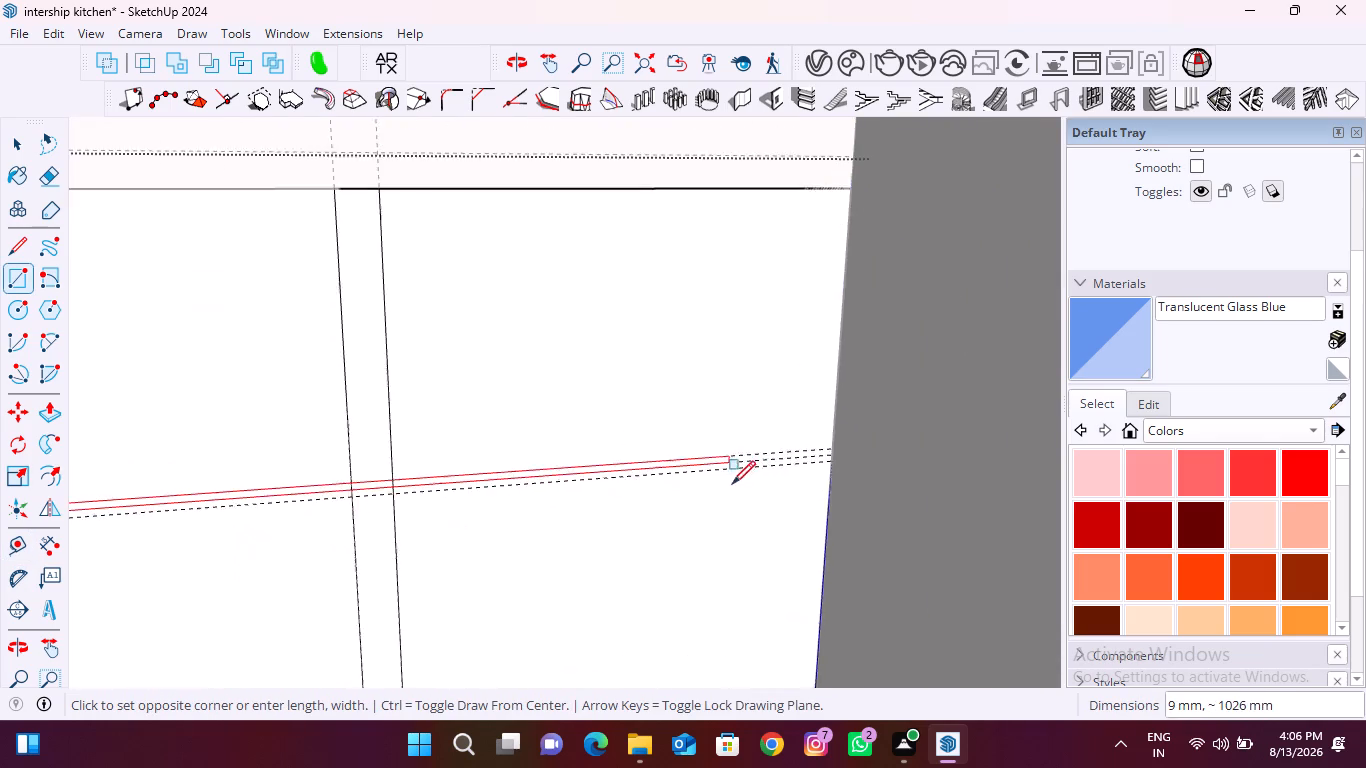
{"action": "scroll", "coordinate": [732, 484], "scroll_direction": "up", "scroll_amount": 6}
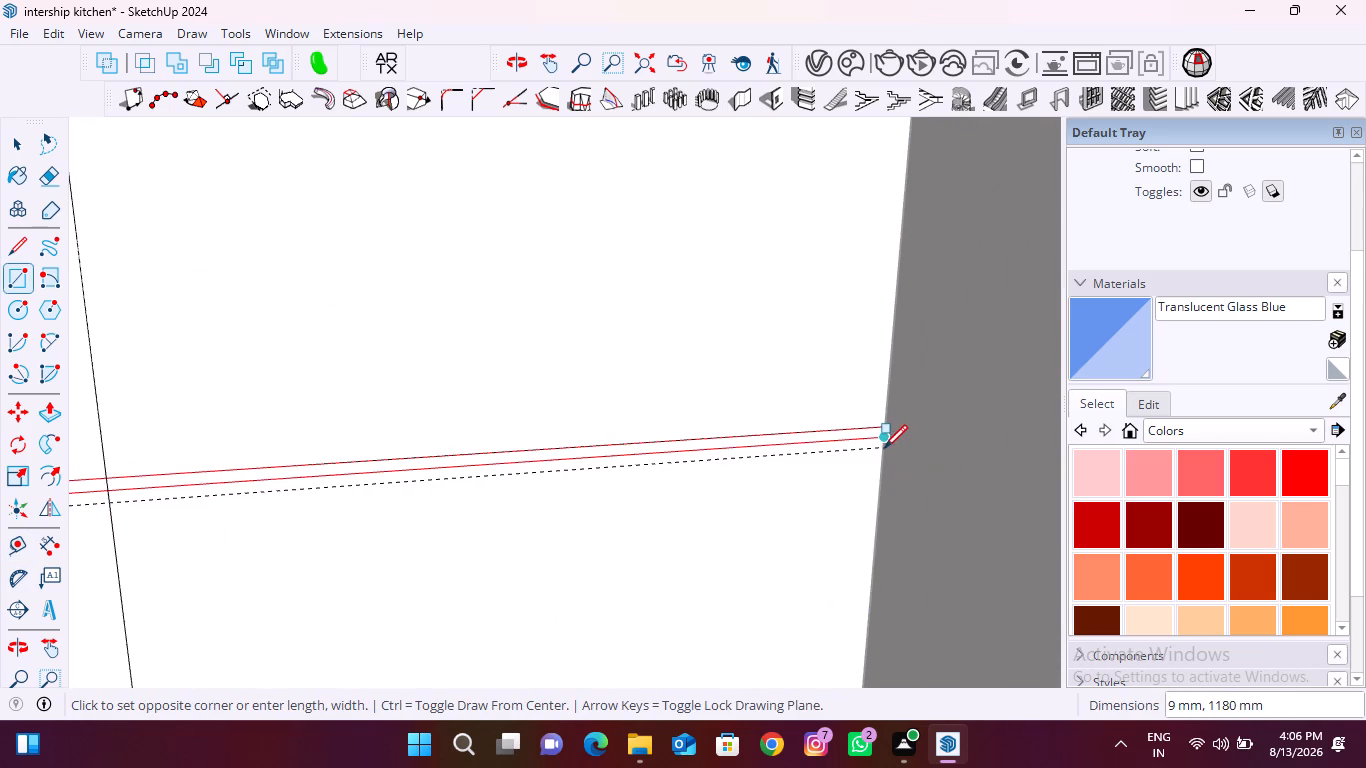
{"action": "left_click", "coordinate": [882, 452]}
{"action": "key", "text": "space"}
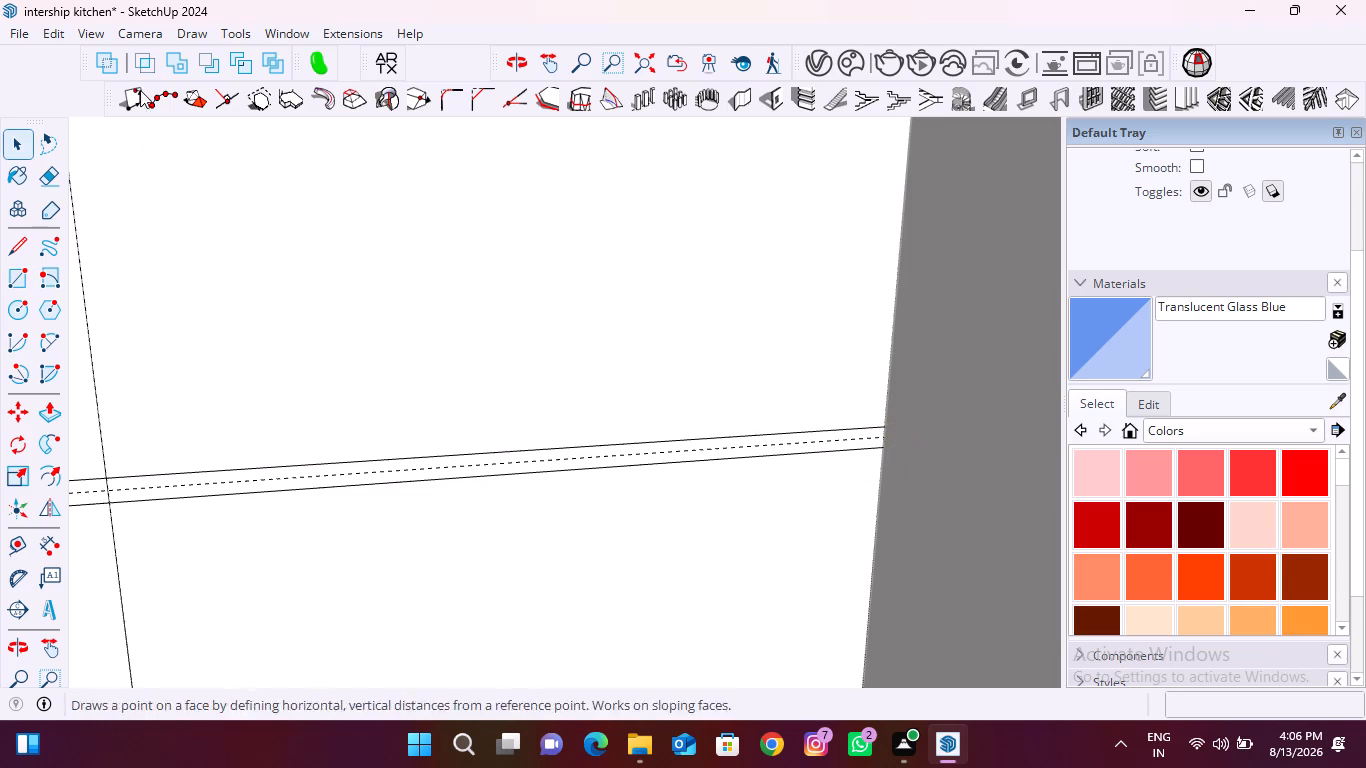
Delete the guides inside the front group, close the group, and delete the remaining guides in the model.
{"action": "left_click", "coordinate": [61, 37]}
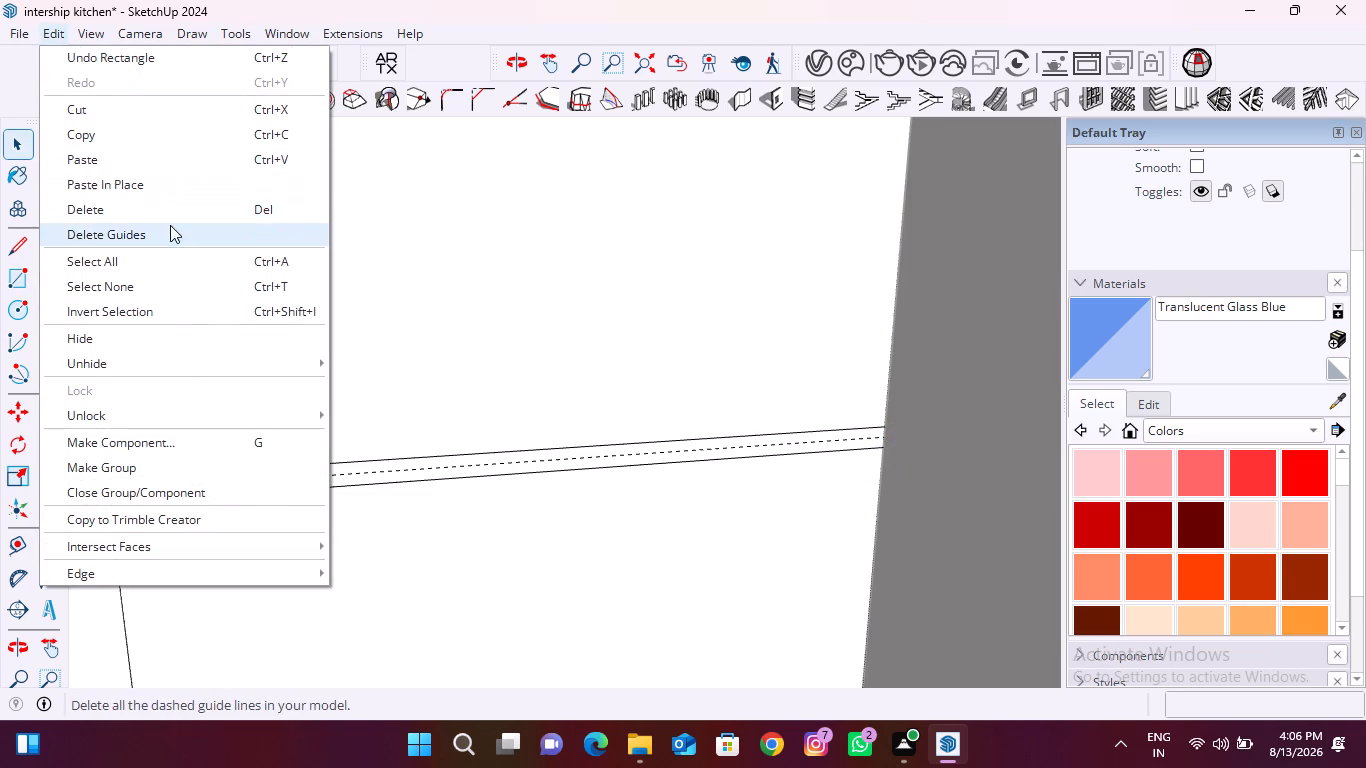
{"action": "left_click", "coordinate": [169, 230]}
{"action": "scroll", "coordinate": [423, 301], "scroll_direction": "down", "scroll_amount": 20}
{"action": "scroll", "coordinate": [423, 301], "scroll_direction": "down", "scroll_amount": 4}
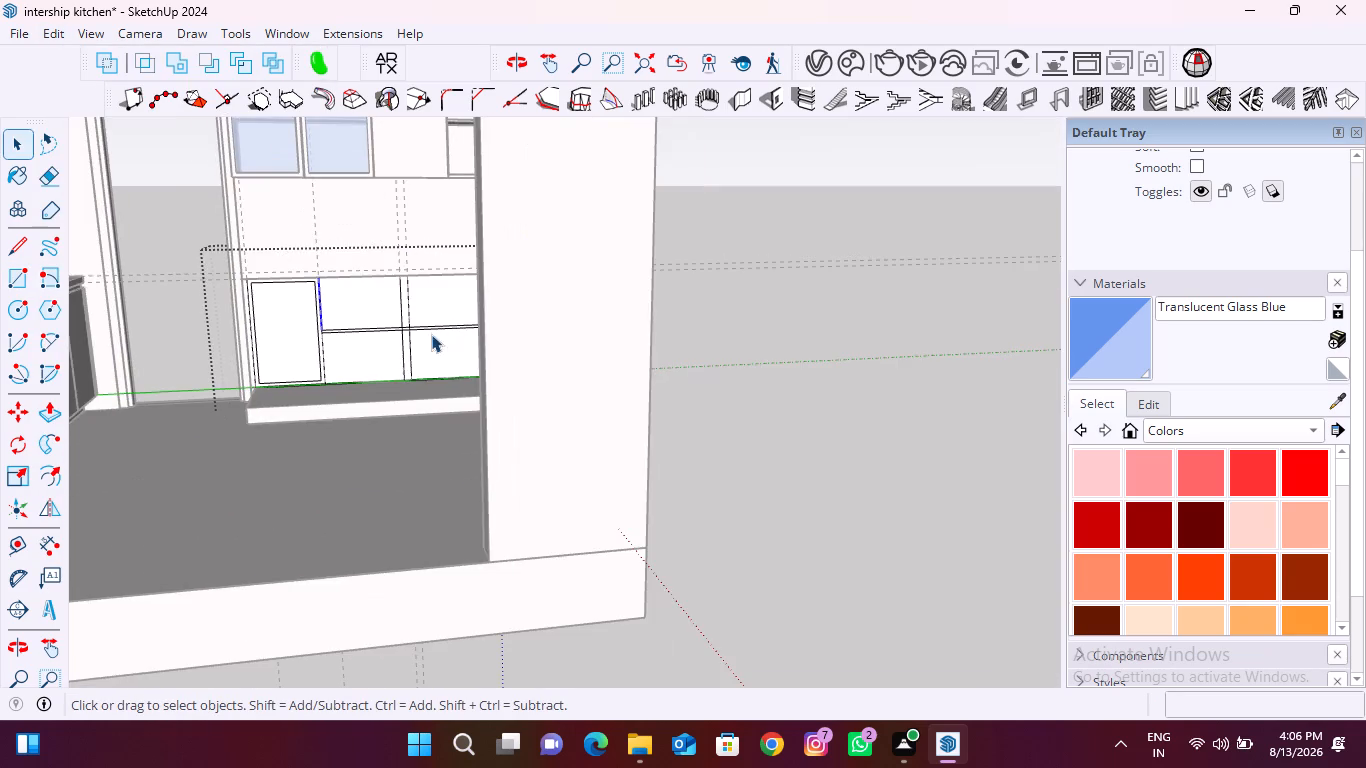
{"action": "scroll", "coordinate": [378, 363], "scroll_direction": "down", "scroll_amount": 3}
{"action": "middle_click_drag", "start_coordinate": [370, 330], "coordinate": [483, 325]}
{"action": "left_click", "coordinate": [850, 384]}
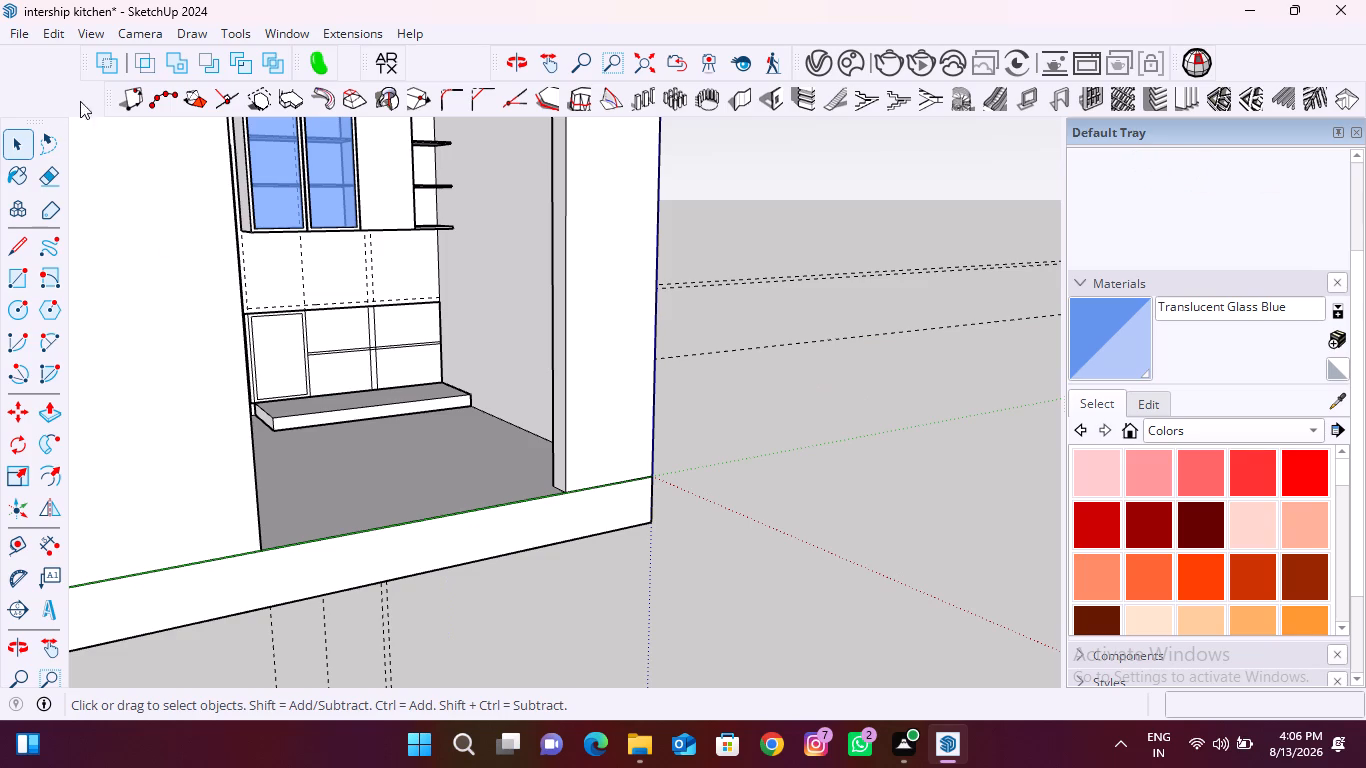
{"action": "left_click", "coordinate": [60, 36]}
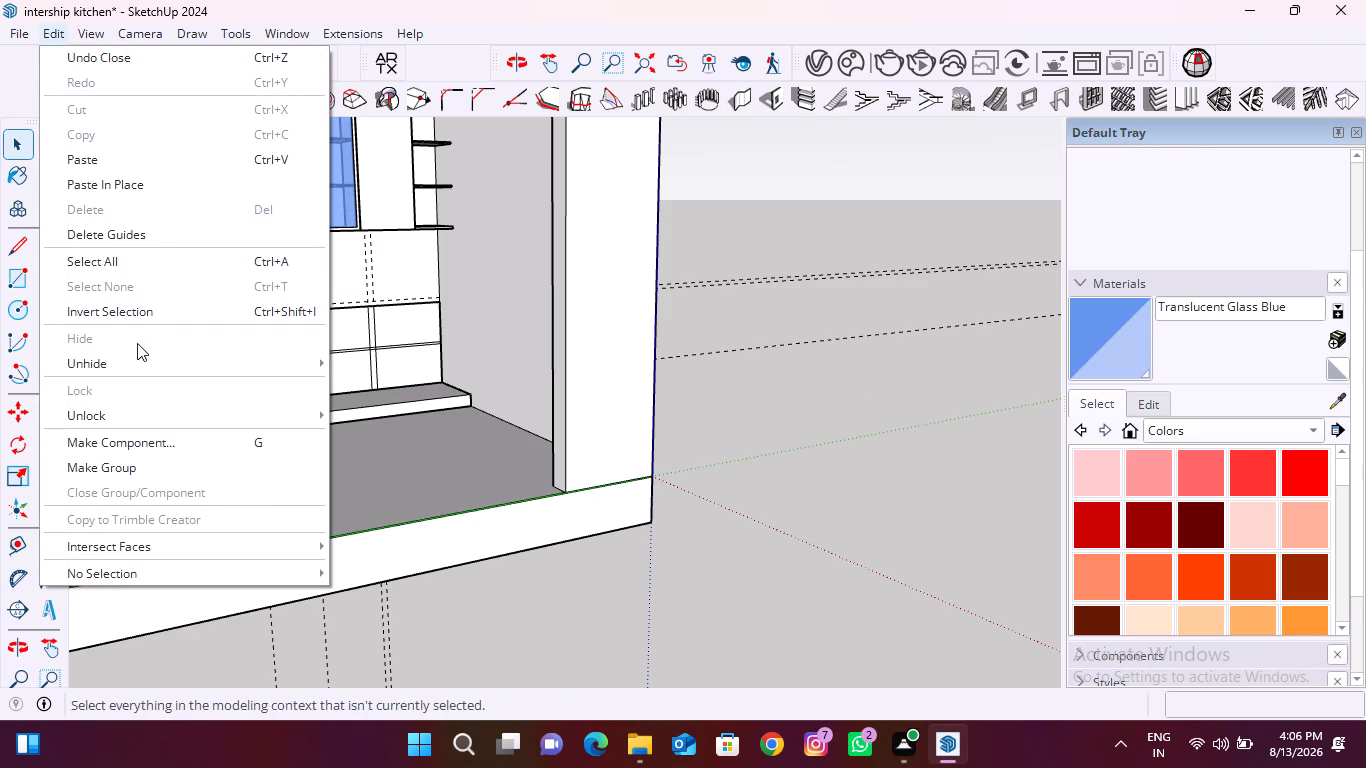
{"action": "left_click", "coordinate": [146, 237]}
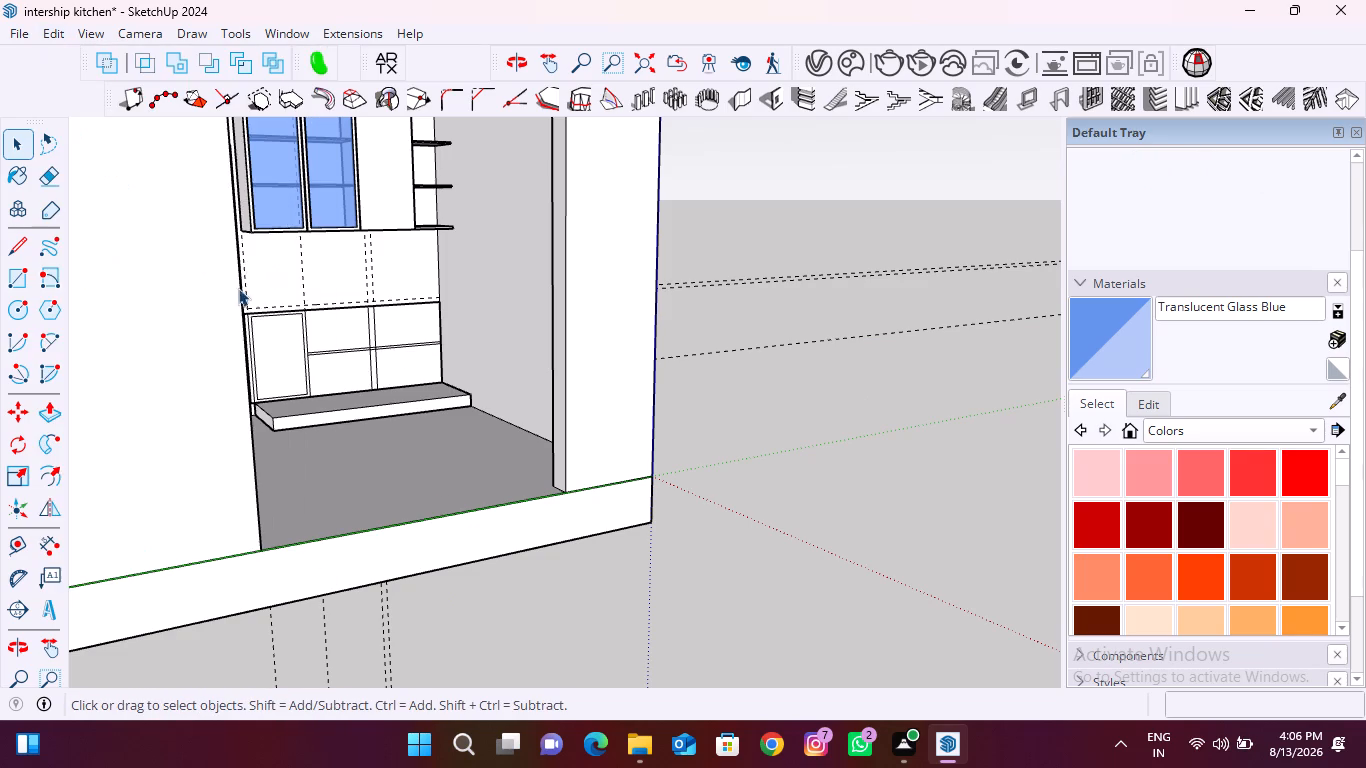
Inside the front group, erase the two short edges where the horizontal strip crosses the narrow vertical strip.
{"action": "scroll", "coordinate": [347, 334], "scroll_direction": "up", "scroll_amount": 8}
{"action": "double_click", "coordinate": [385, 349]}
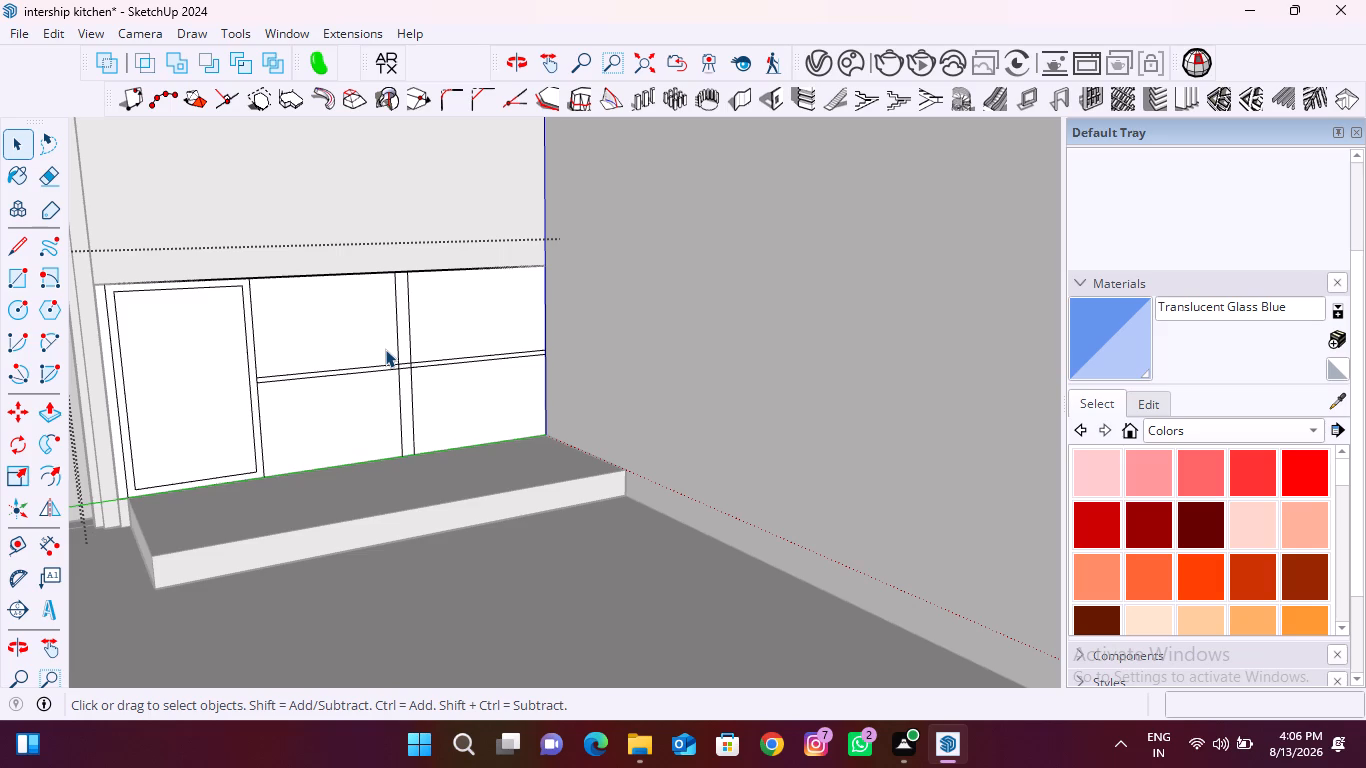
{"action": "key", "text": "e"}
{"action": "scroll", "coordinate": [408, 368], "scroll_direction": "up", "scroll_amount": 14}
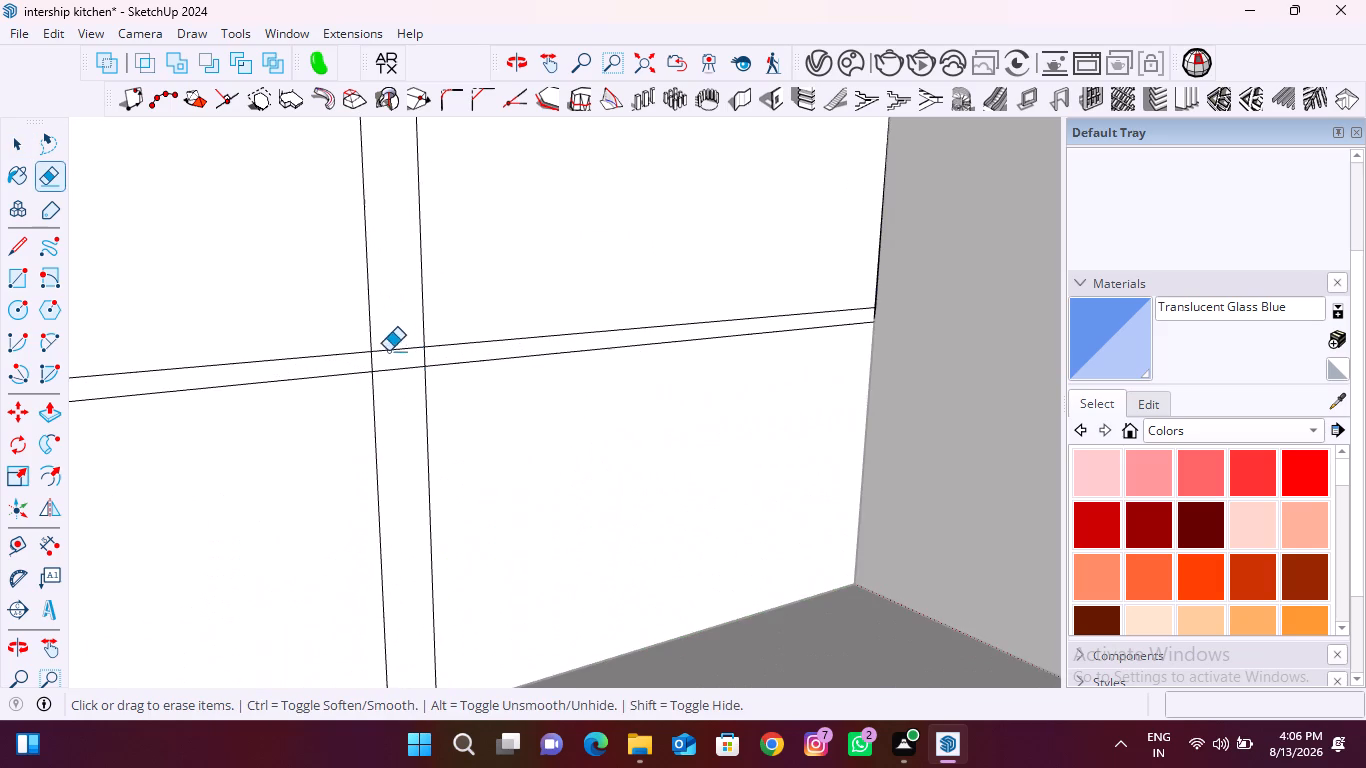
{"action": "left_click_drag", "start_coordinate": [394, 345], "coordinate": [397, 384]}
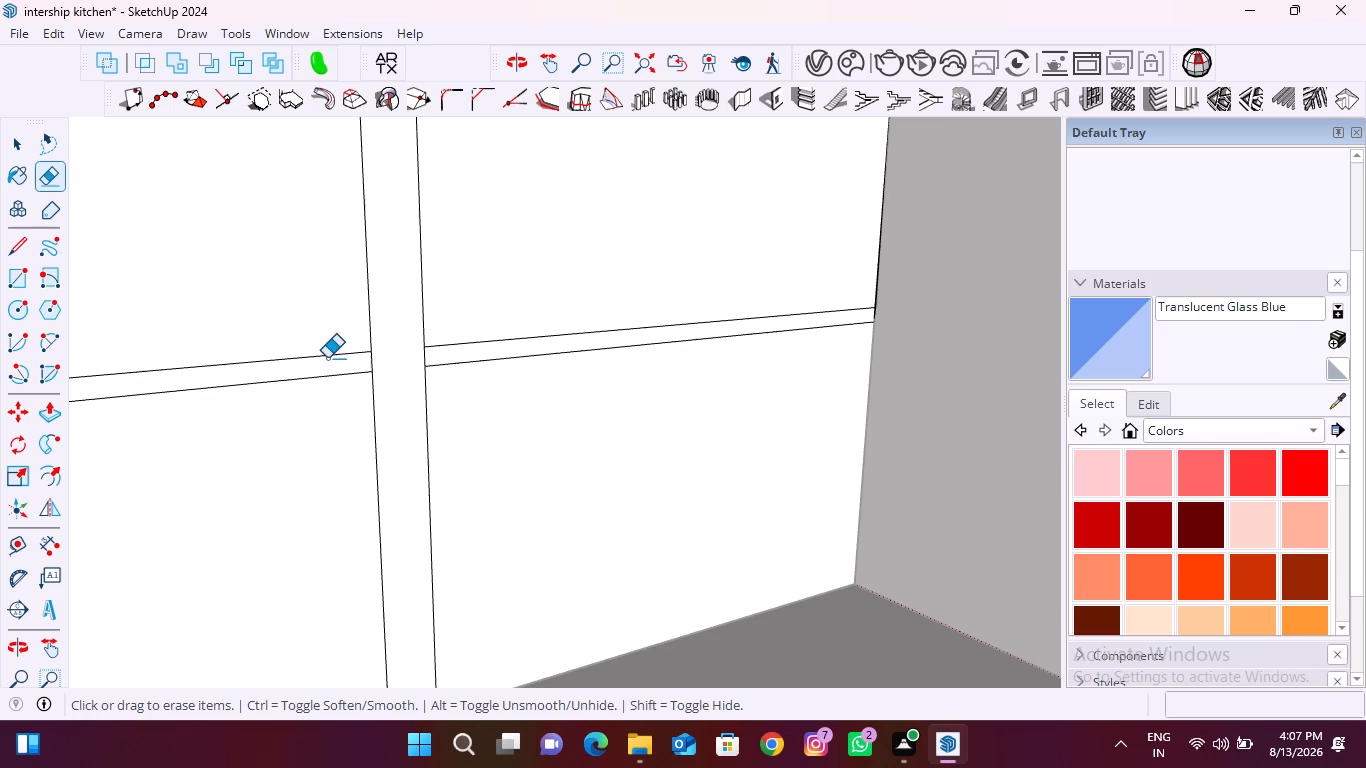
Push/Pull the door's 25 mm frame face outward by 600 mm to form the cabinet box.
{"action": "scroll", "coordinate": [519, 381], "scroll_direction": "down", "scroll_amount": 13}
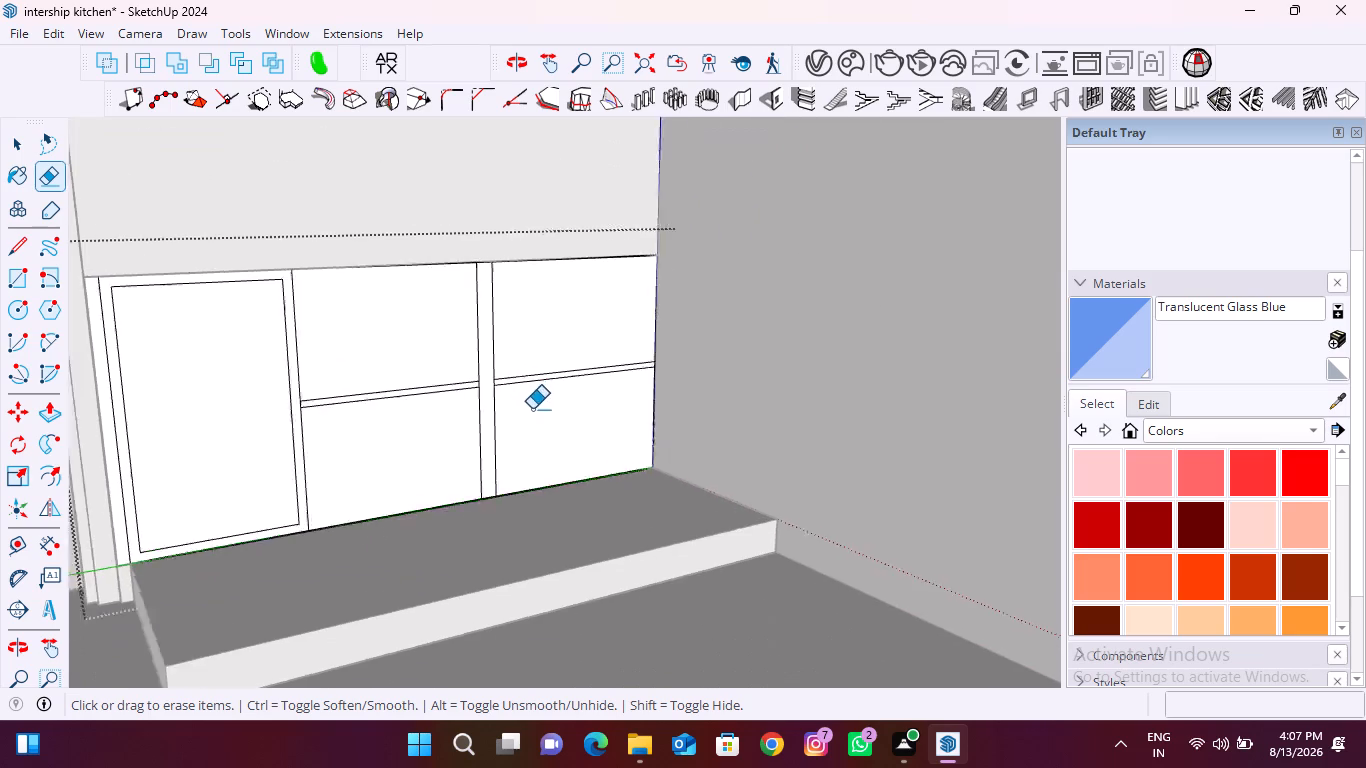
{"action": "middle_click_drag", "start_coordinate": [504, 422], "coordinate": [409, 428]}
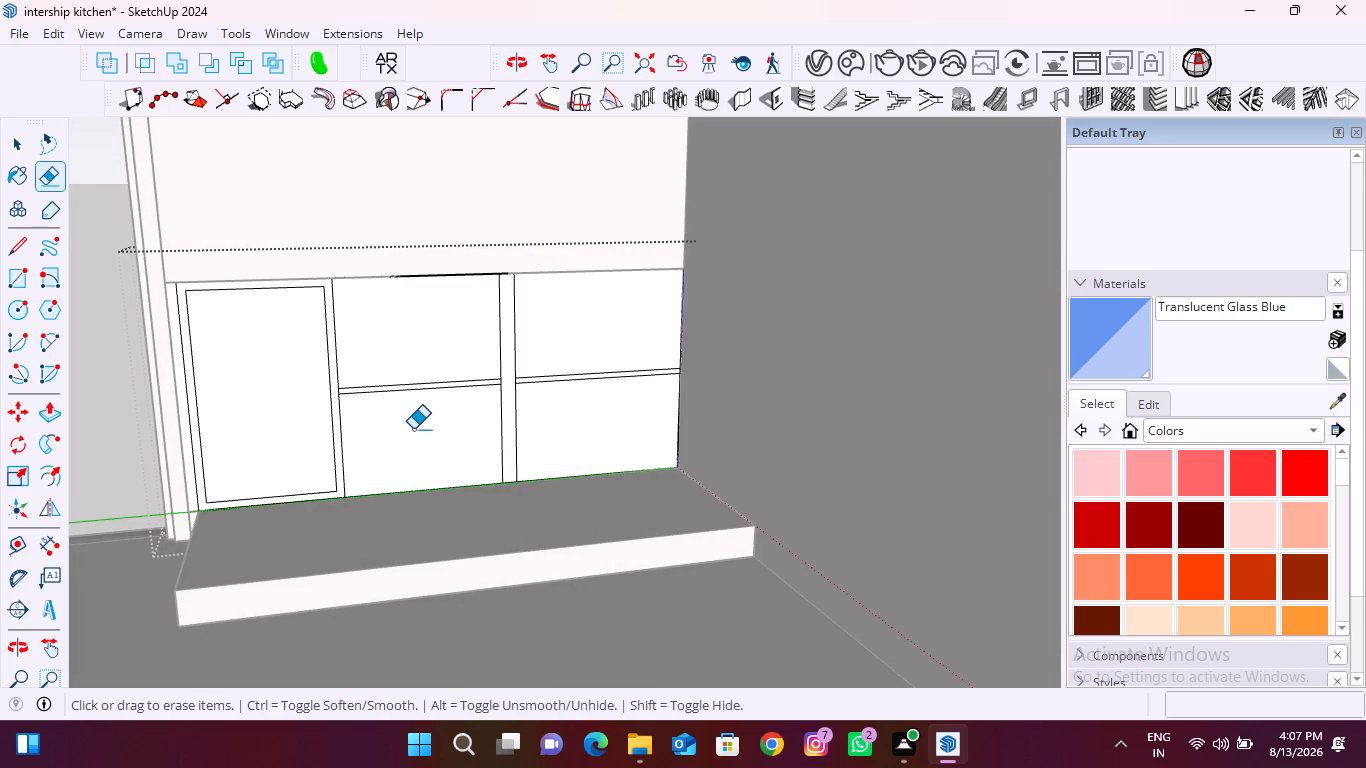
{"action": "key", "text": "space"}
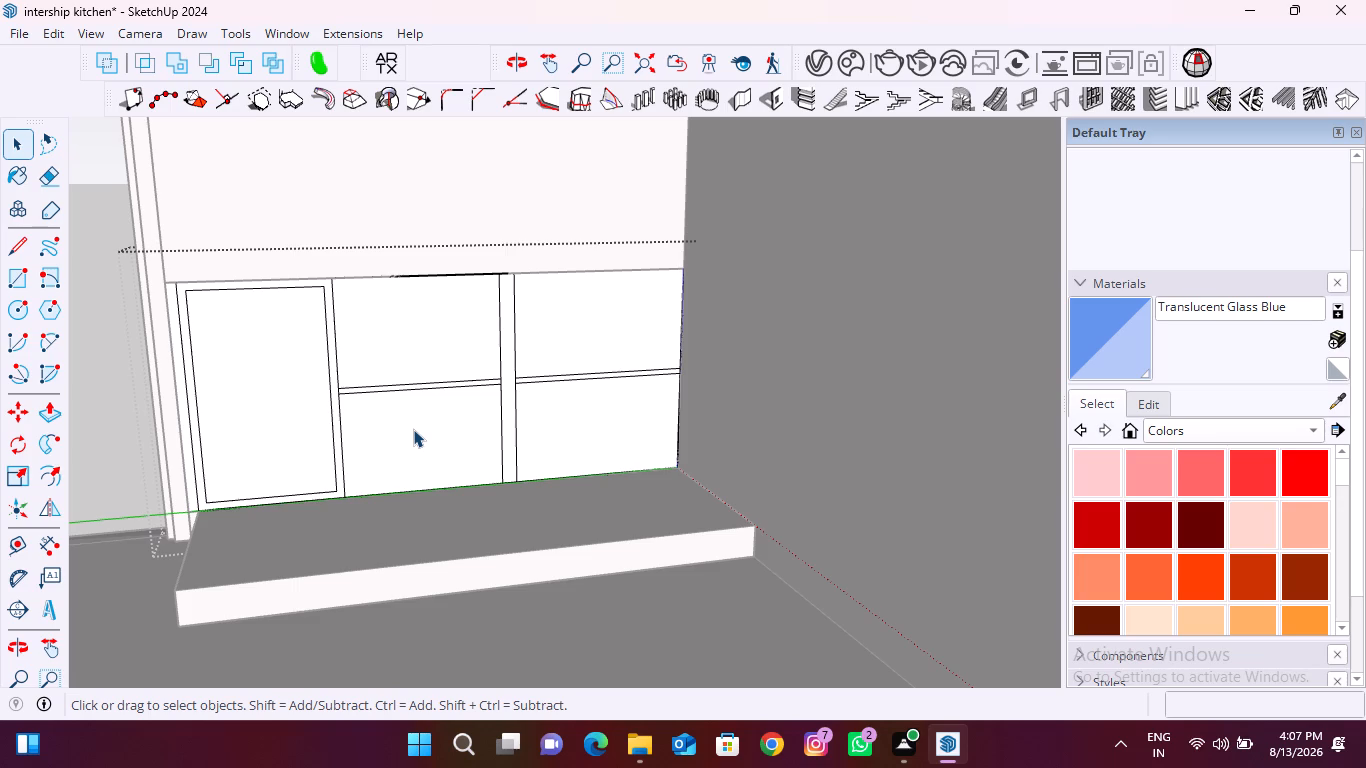
{"action": "key", "text": "p"}
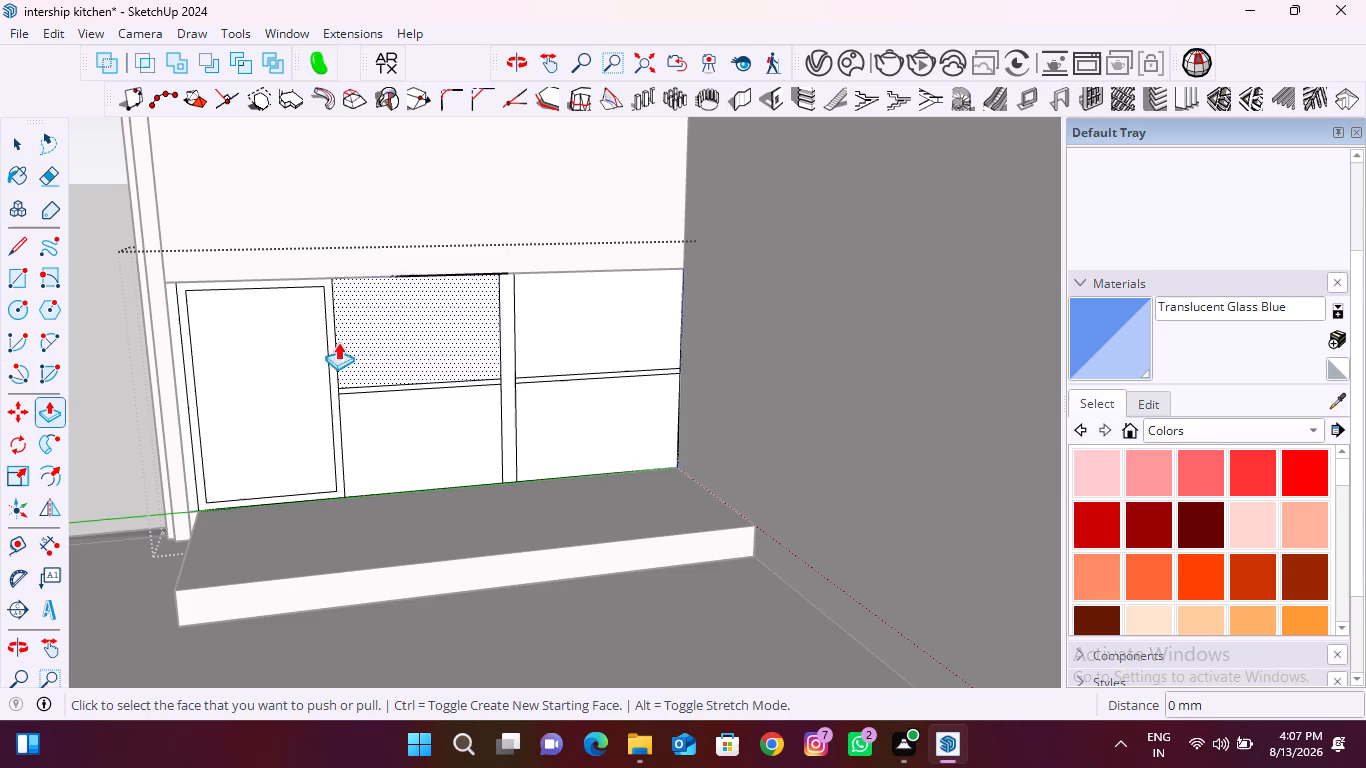
{"action": "scroll", "coordinate": [334, 257], "scroll_direction": "up", "scroll_amount": 4}
{"action": "left_click", "coordinate": [326, 308]}
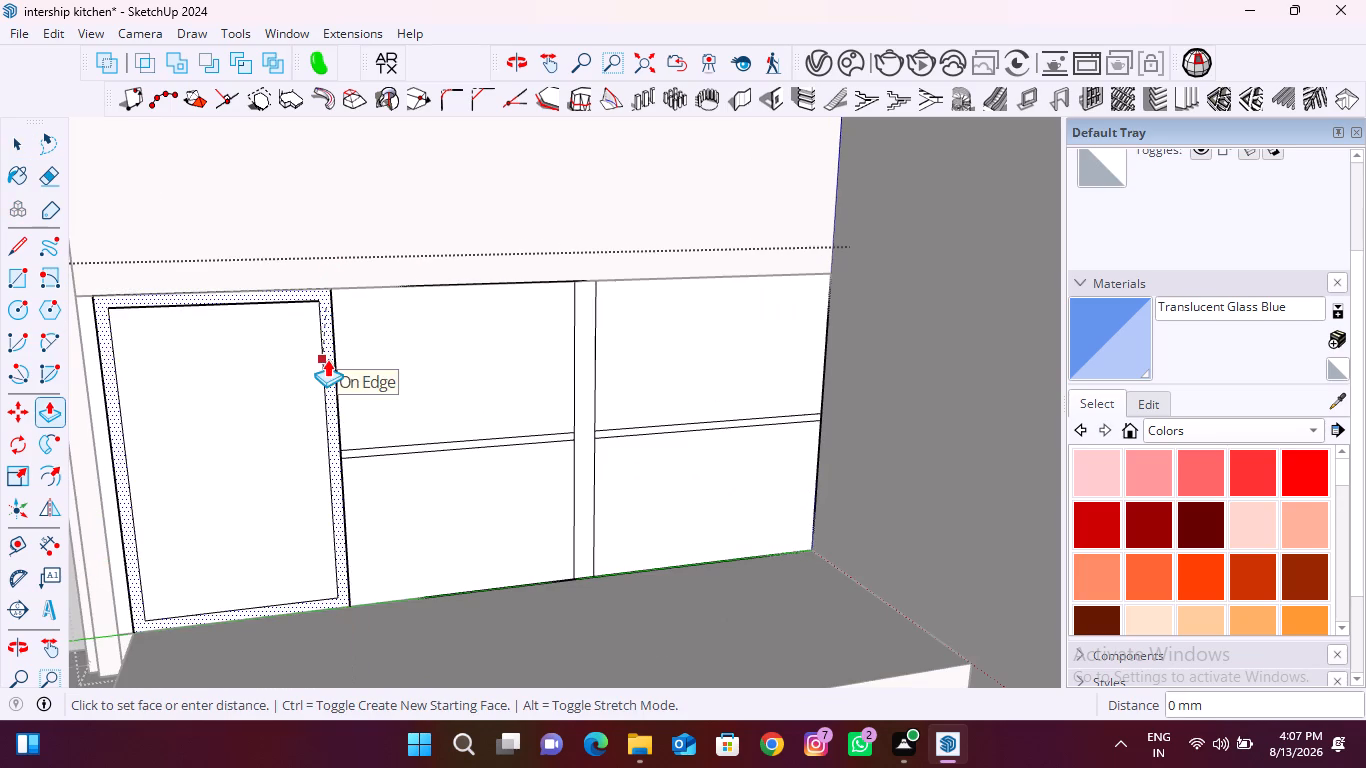
{"action": "type", "text": "600"}
{"action": "key", "text": "Return"}
Pull the narrow vertical strip outward by the same 600 mm to form a divider panel.
{"action": "scroll", "coordinate": [352, 365], "scroll_direction": "down", "scroll_amount": 6}
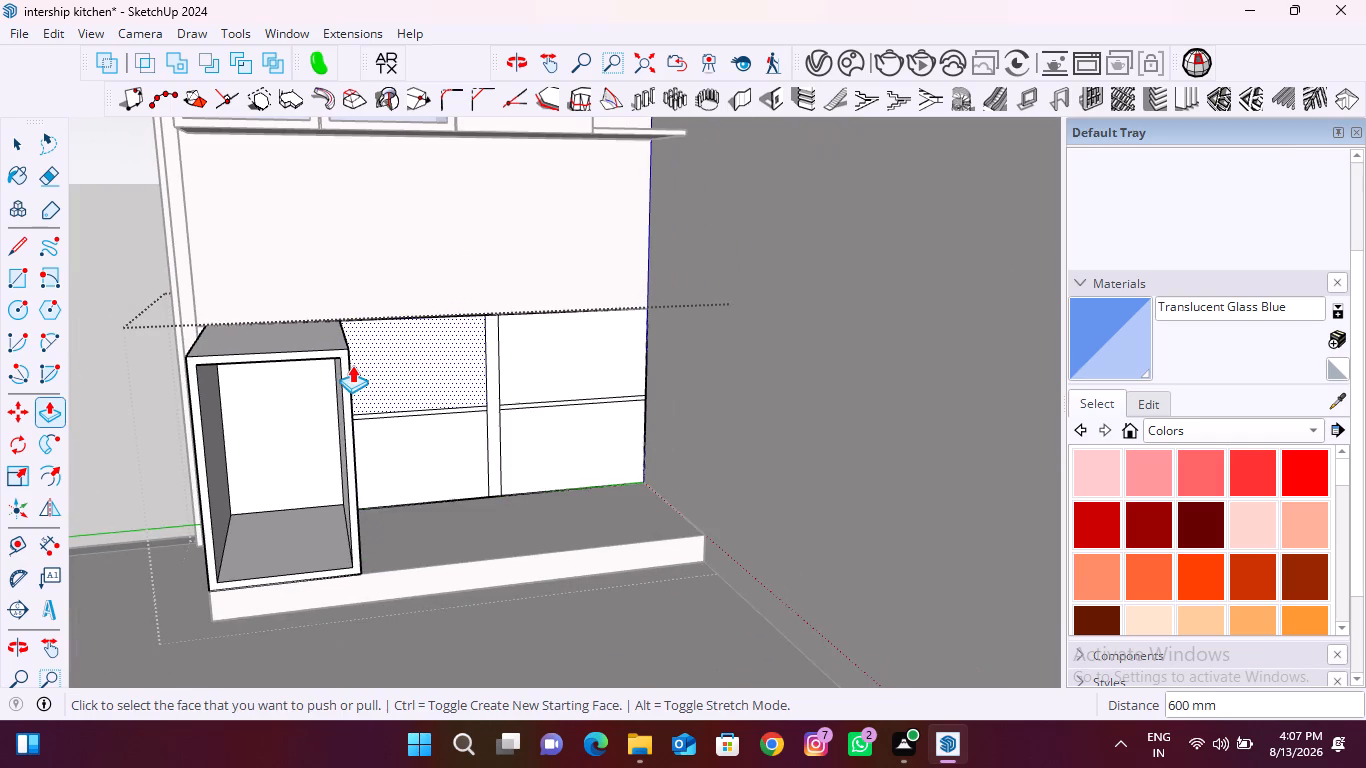
{"action": "middle_click_drag", "start_coordinate": [347, 390], "coordinate": [357, 426]}
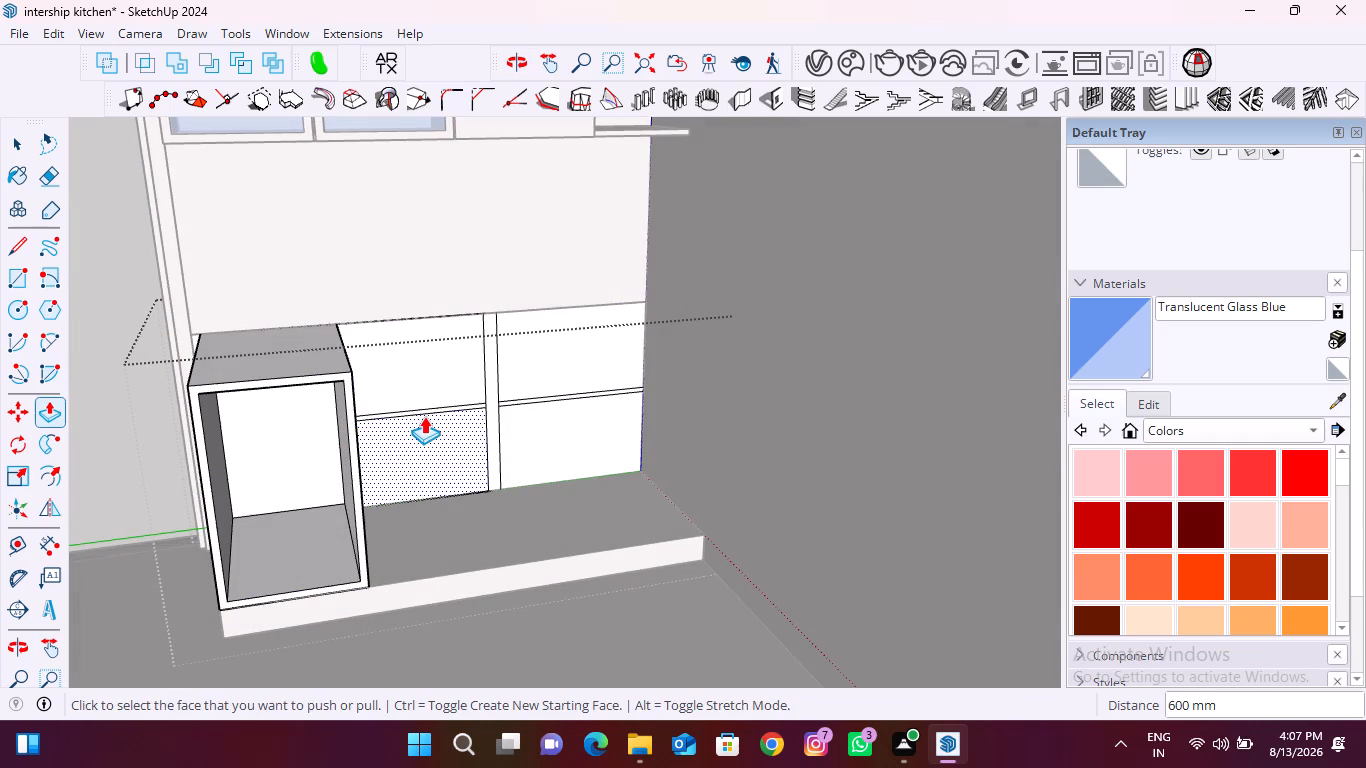
{"action": "scroll", "coordinate": [481, 393], "scroll_direction": "up", "scroll_amount": 6}
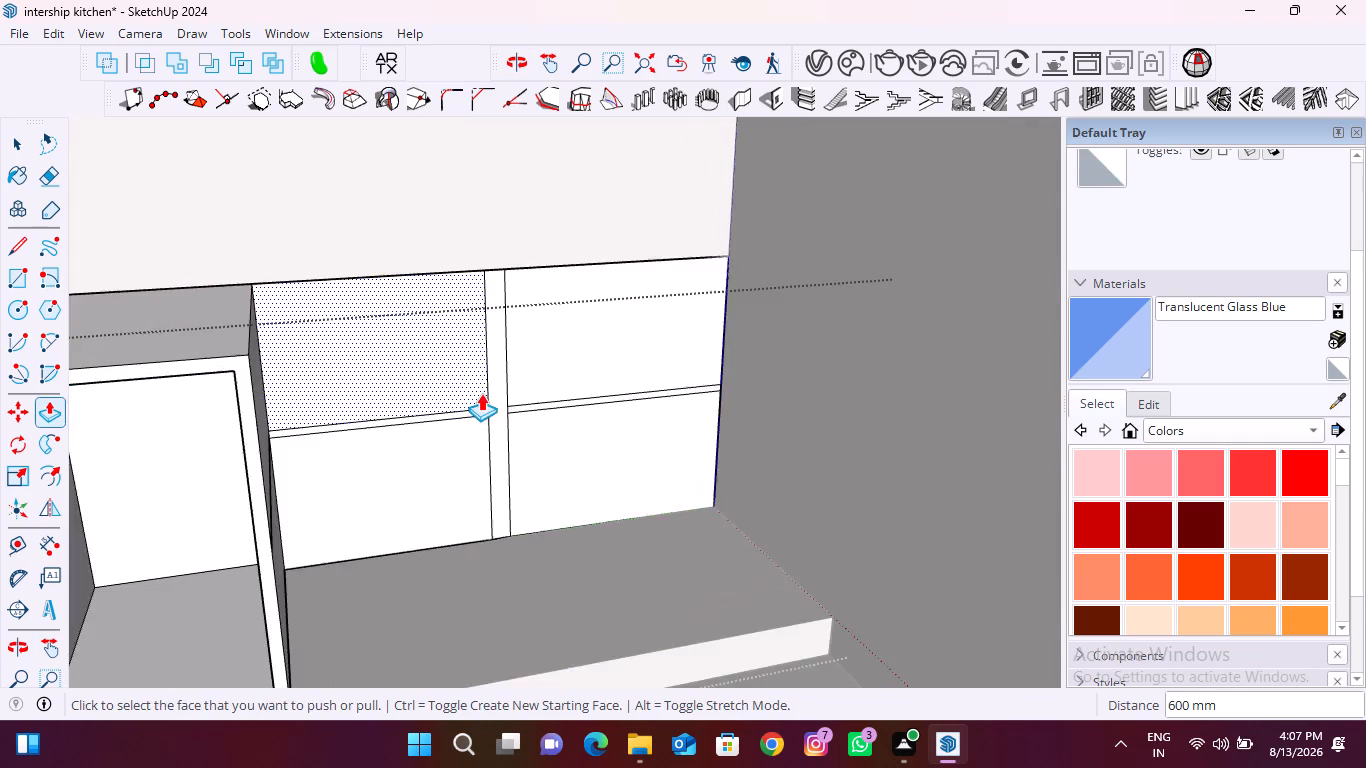
{"action": "scroll", "coordinate": [481, 393], "scroll_direction": "up", "scroll_amount": 3}
{"action": "double_click", "coordinate": [508, 397]}
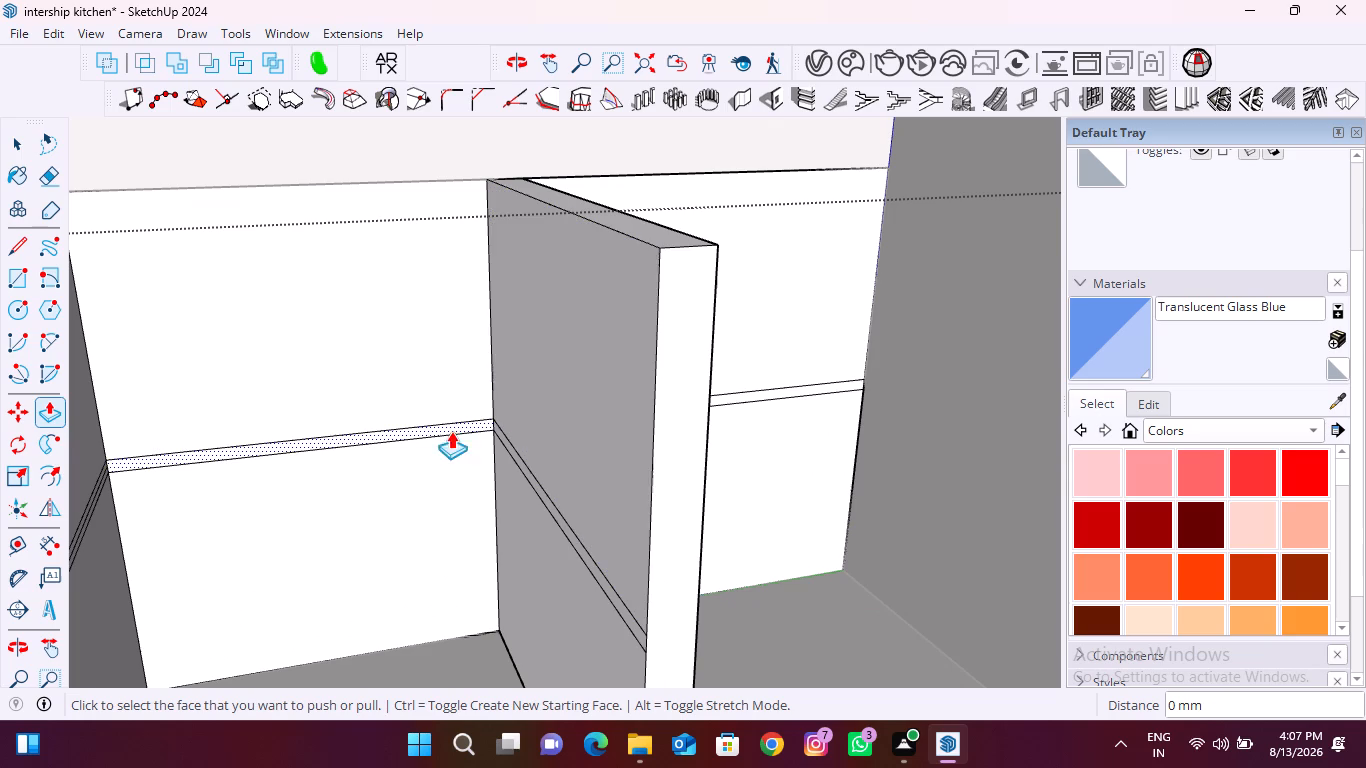
Pull the horizontal strip between the framed box and the divider outward by the same 600 mm to form a shelf.
{"action": "scroll", "coordinate": [449, 425], "scroll_direction": "up", "scroll_amount": 2}
{"action": "double_click", "coordinate": [449, 425]}
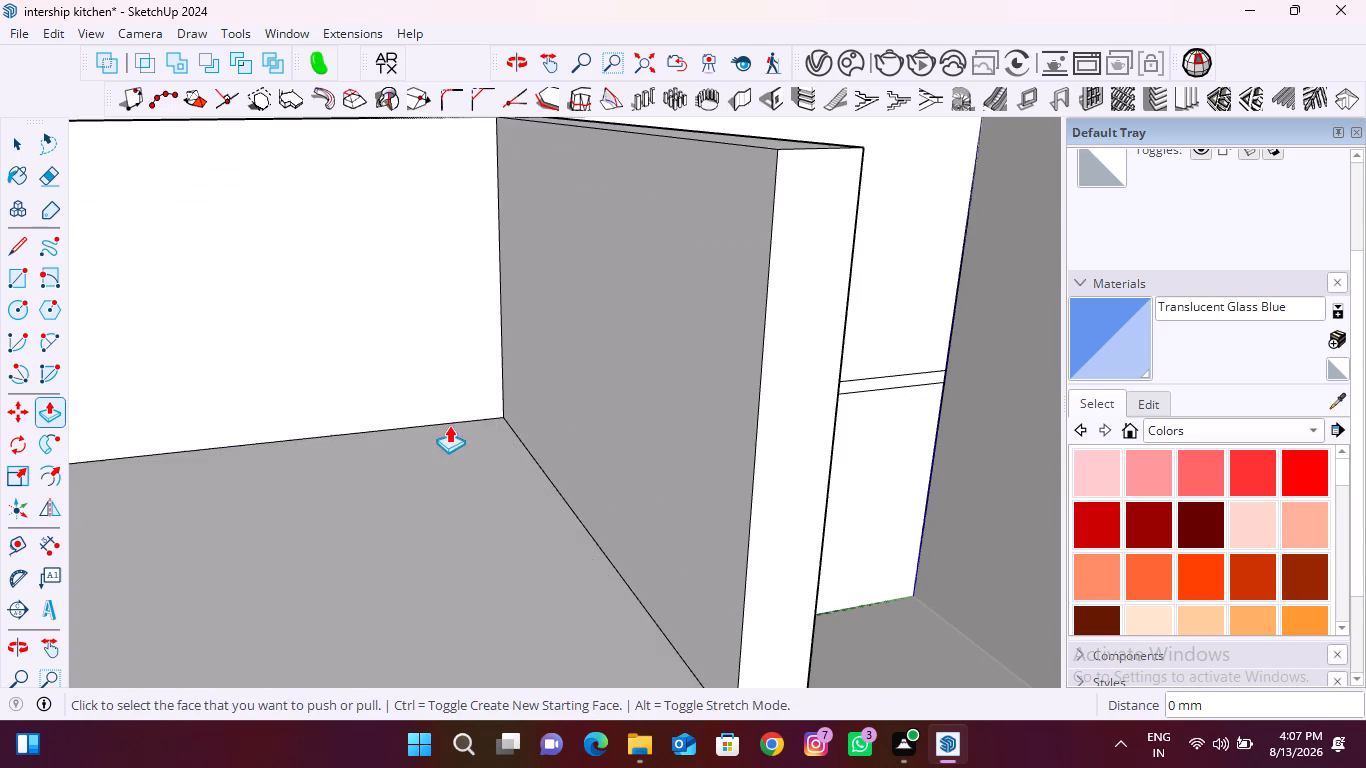
{"action": "scroll", "coordinate": [440, 359], "scroll_direction": "down", "scroll_amount": 11}
{"action": "middle_click_drag", "start_coordinate": [515, 461], "coordinate": [495, 423]}
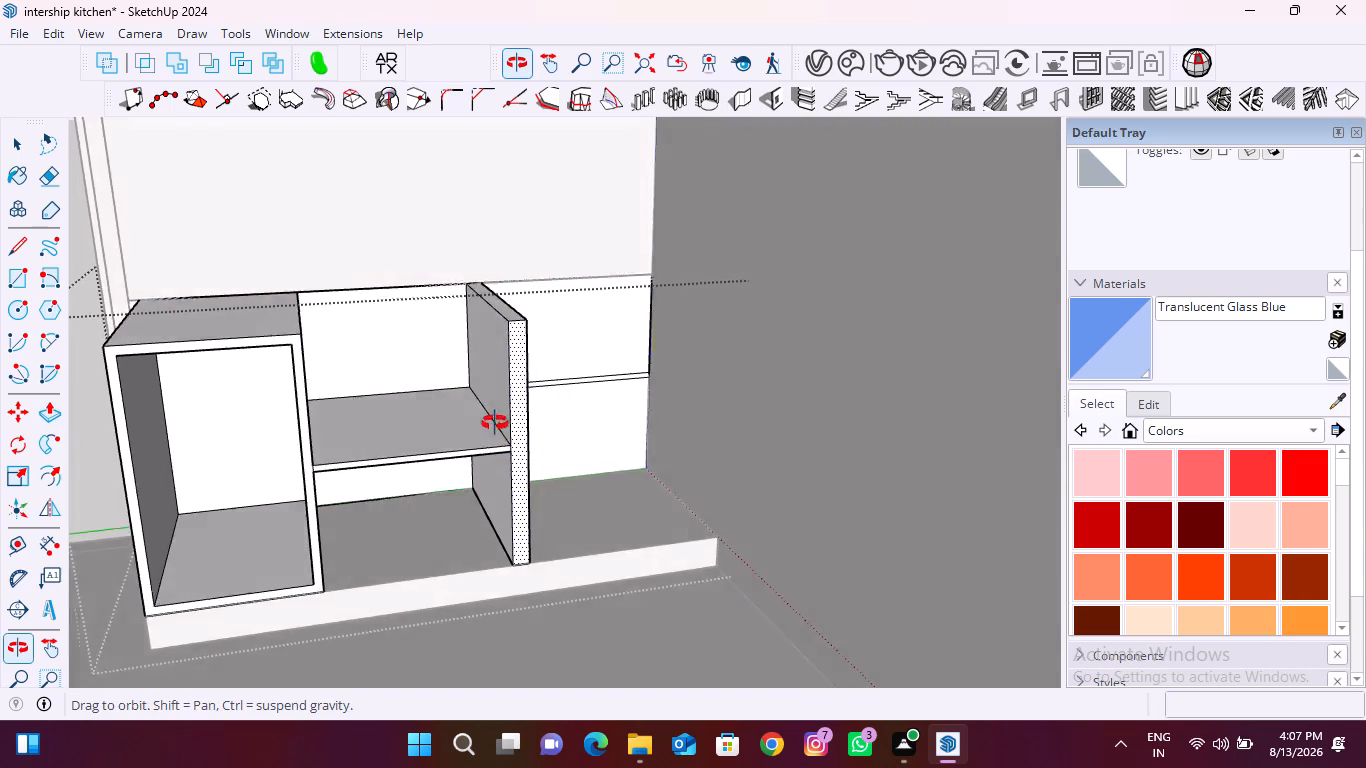
{"action": "middle_click_drag", "start_coordinate": [495, 423], "coordinate": [464, 419]}
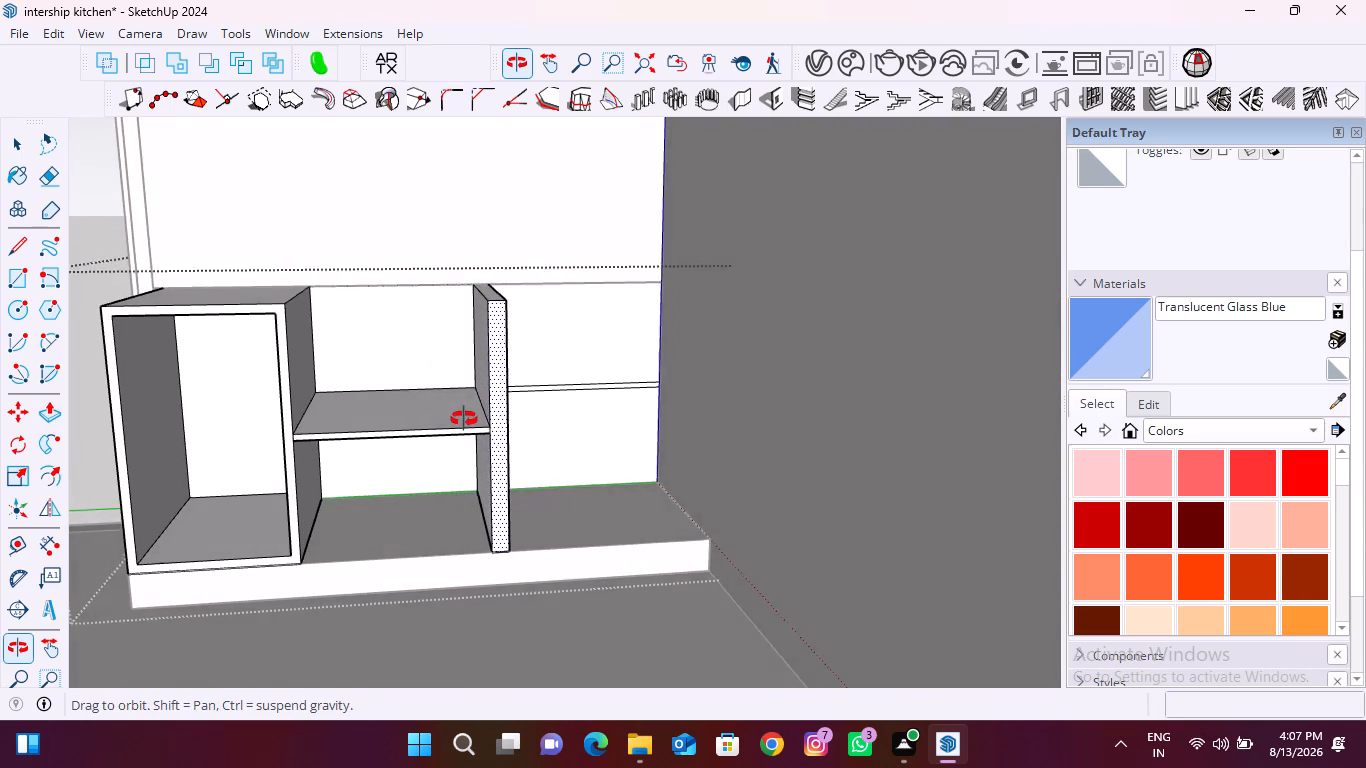
Undo the 600 mm box, divider and shelf extrusions, and the horizontal shelf strip with its guides.
{"action": "middle_click_drag", "start_coordinate": [464, 419], "coordinate": [468, 435]}
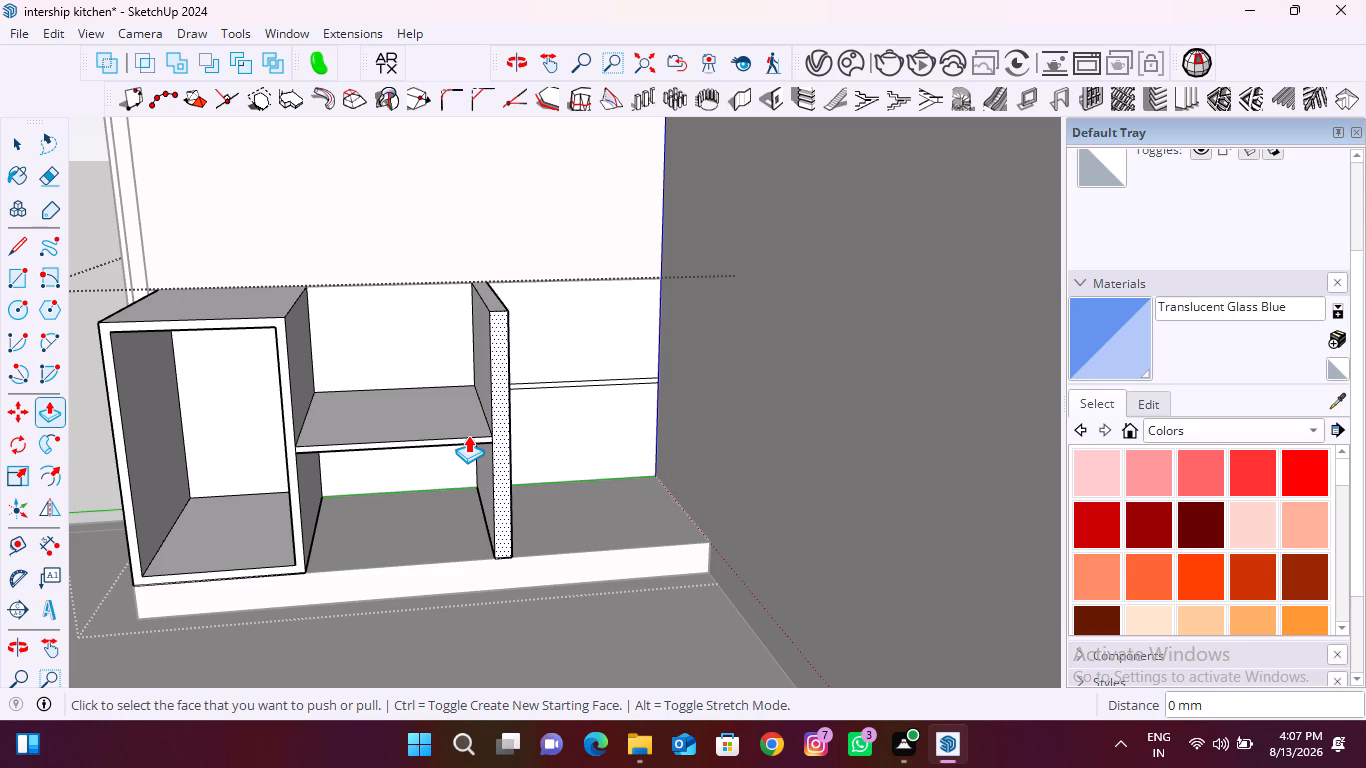
{"action": "key", "text": "ctrl+z"}
{"action": "key", "text": "ctrl+z"}
{"action": "key", "text": "ctrl+z"}
{"action": "key", "text": "ctrl+z"}
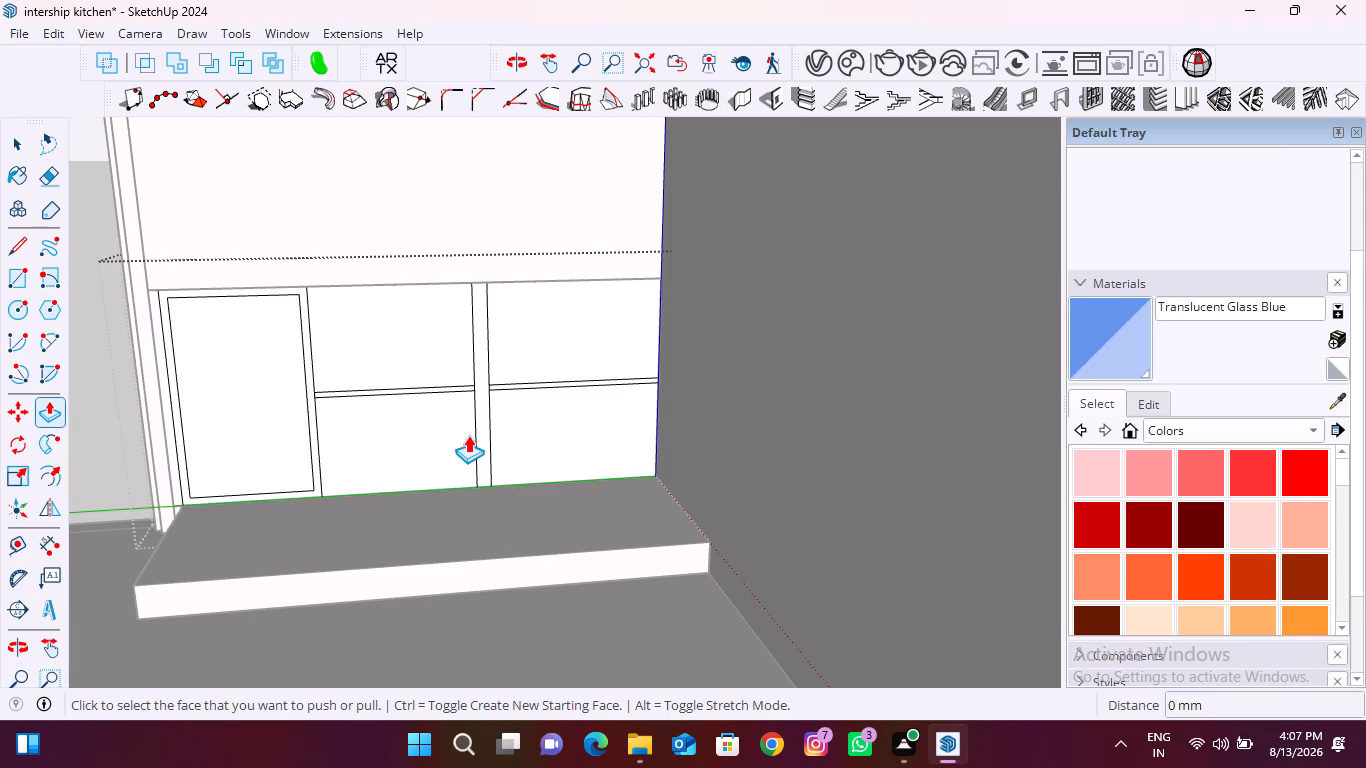
{"action": "key", "text": "ctrl+z"}
{"action": "key", "text": "ctrl+z"}
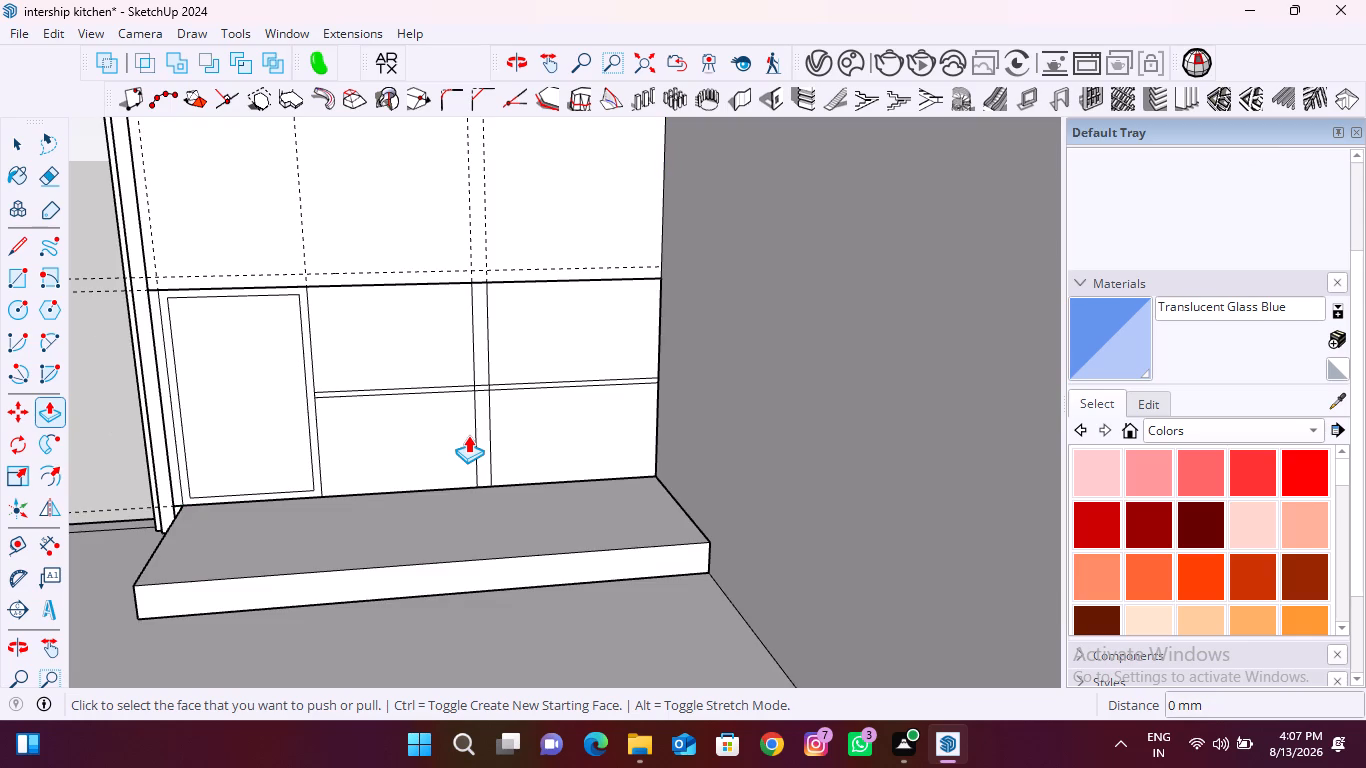
{"action": "key", "text": "ctrl+z"}
{"action": "key", "text": "ctrl+z"}
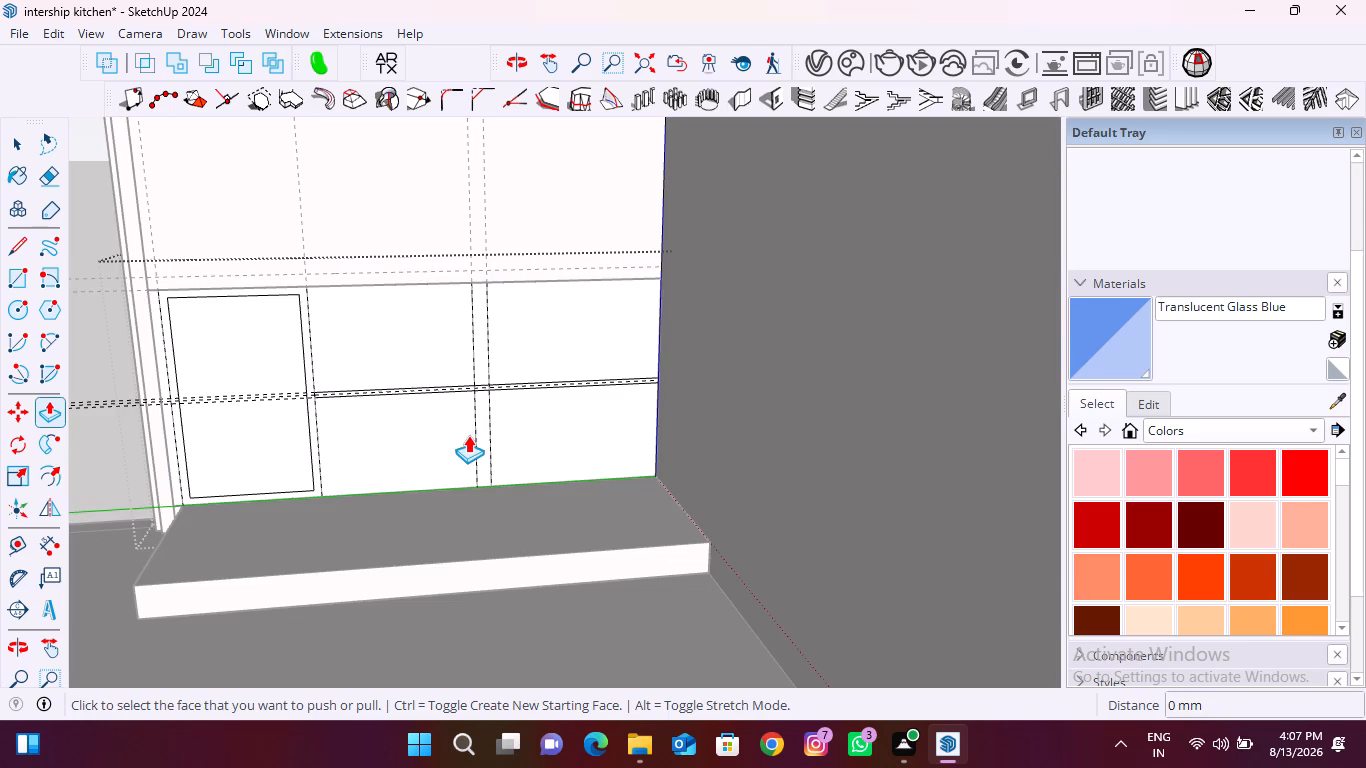
{"action": "key", "text": "ctrl+z"}
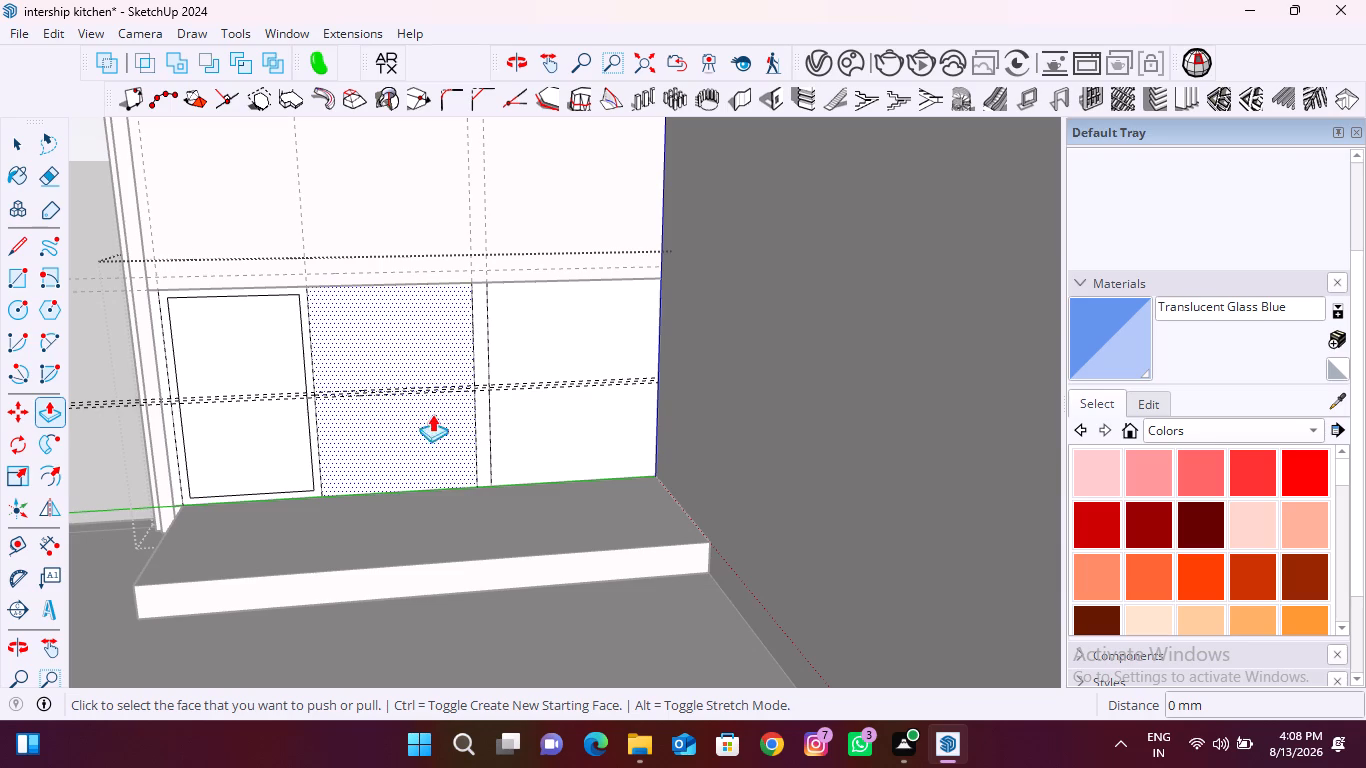
{"action": "key", "text": "ctrl+z"}
{"action": "key", "text": "ctrl+z"}
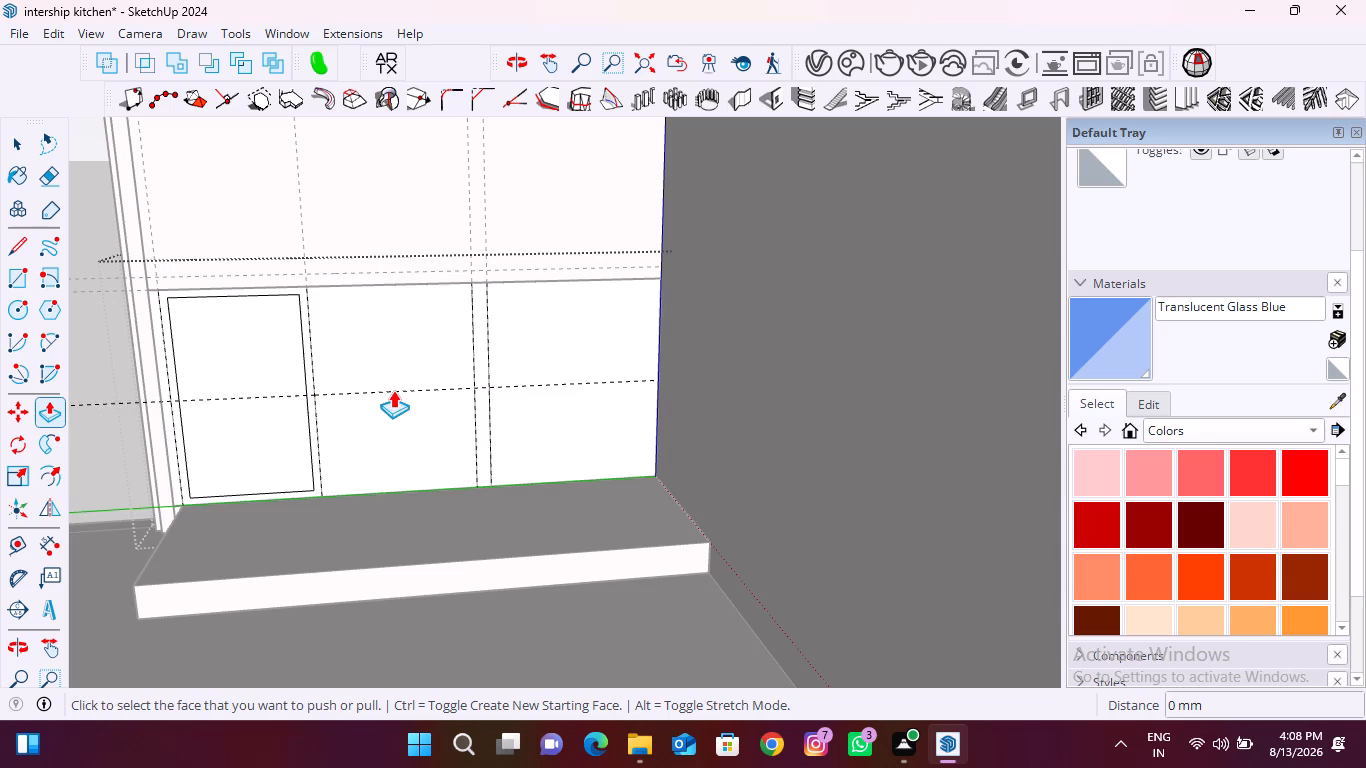
{"action": "key", "text": "ctrl+z"}
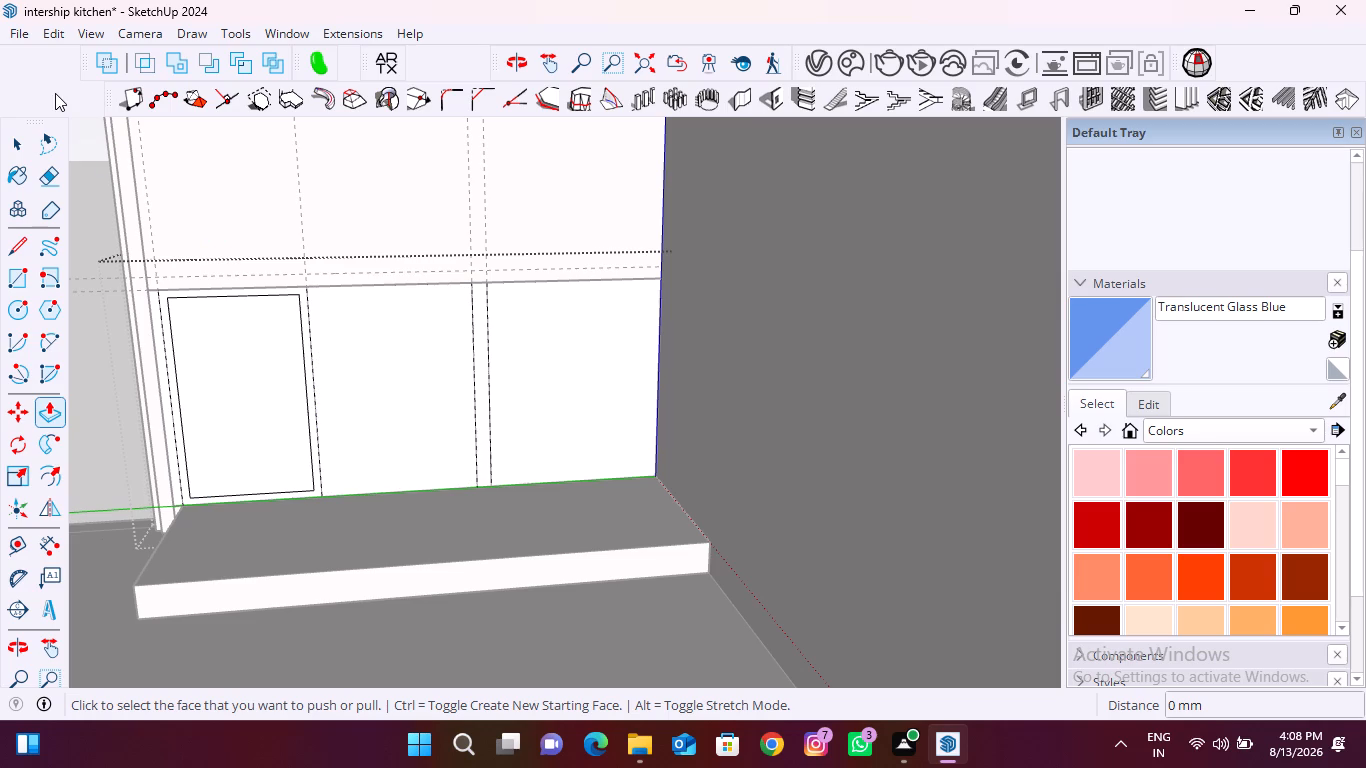
Draw a 720 mm high rectangle from the framed door's upper corner to the base corner at the side wall.
{"action": "left_click", "coordinate": [26, 273]}
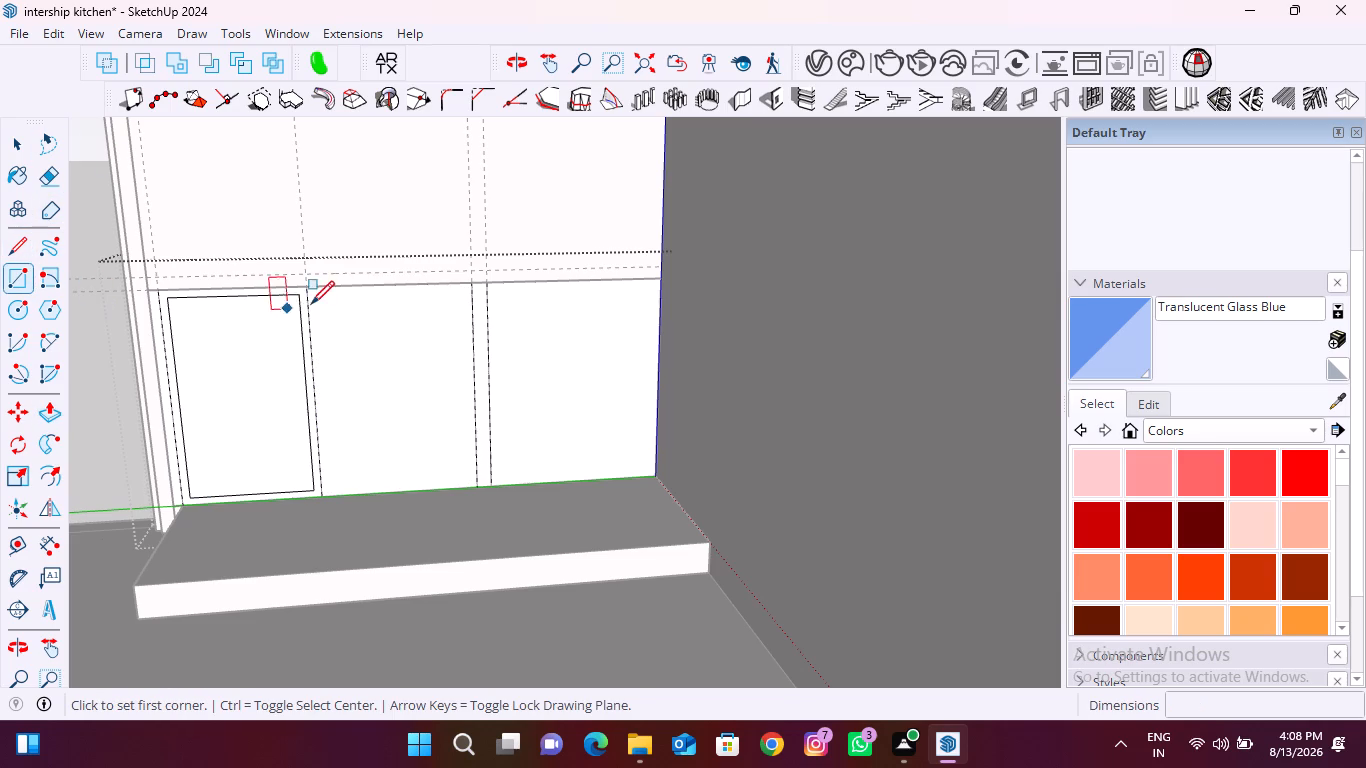
{"action": "left_click", "coordinate": [303, 287]}
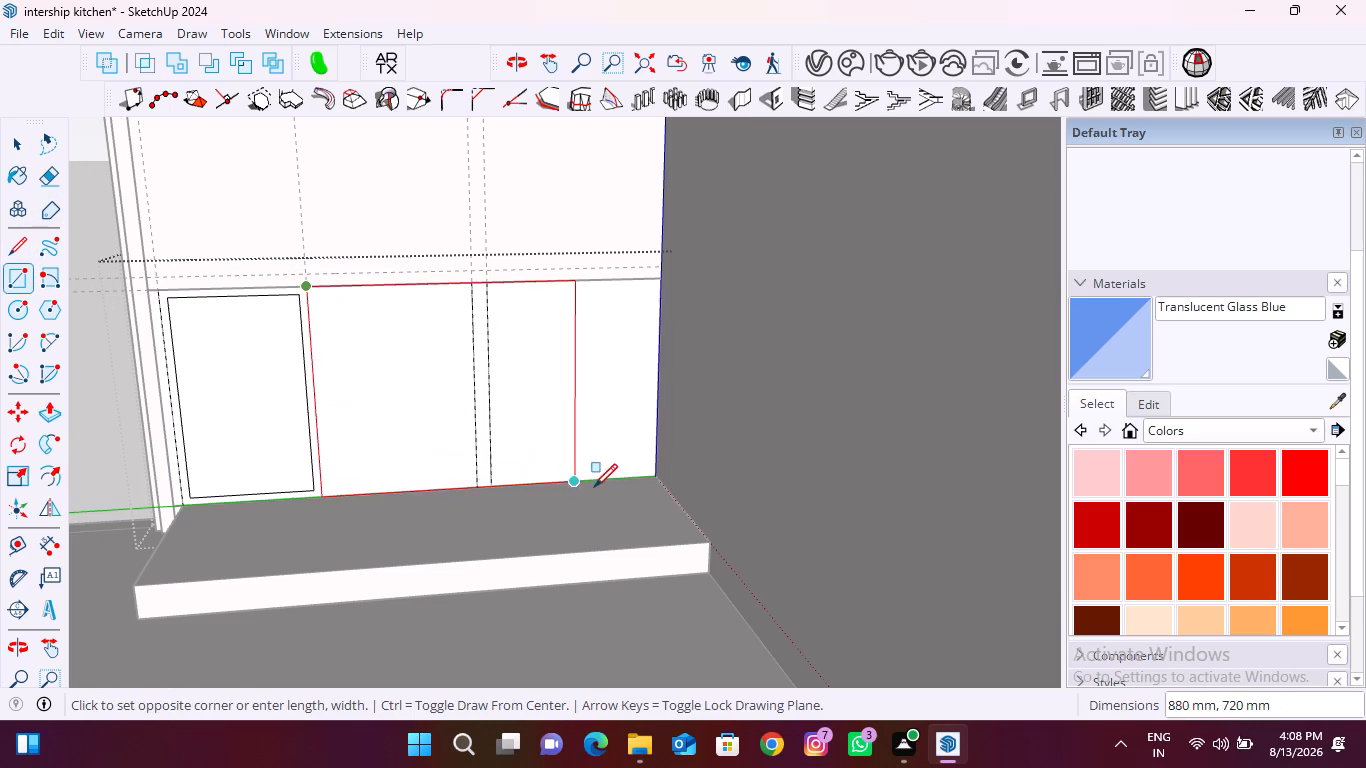
{"action": "left_click", "coordinate": [653, 478]}
{"action": "key", "text": "space"}
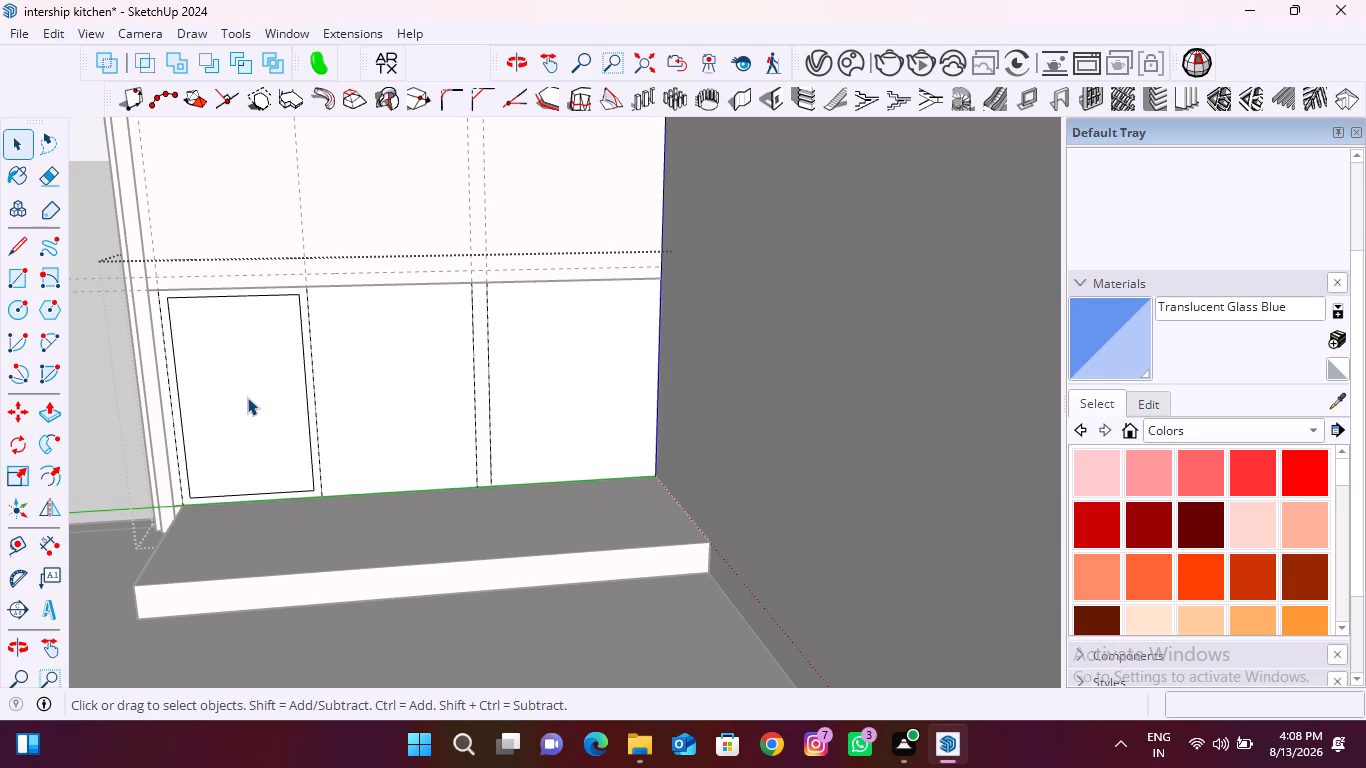
Push/Pull the door's frame face outward by 600 mm to form the cabinet box.
{"action": "key", "text": "p"}
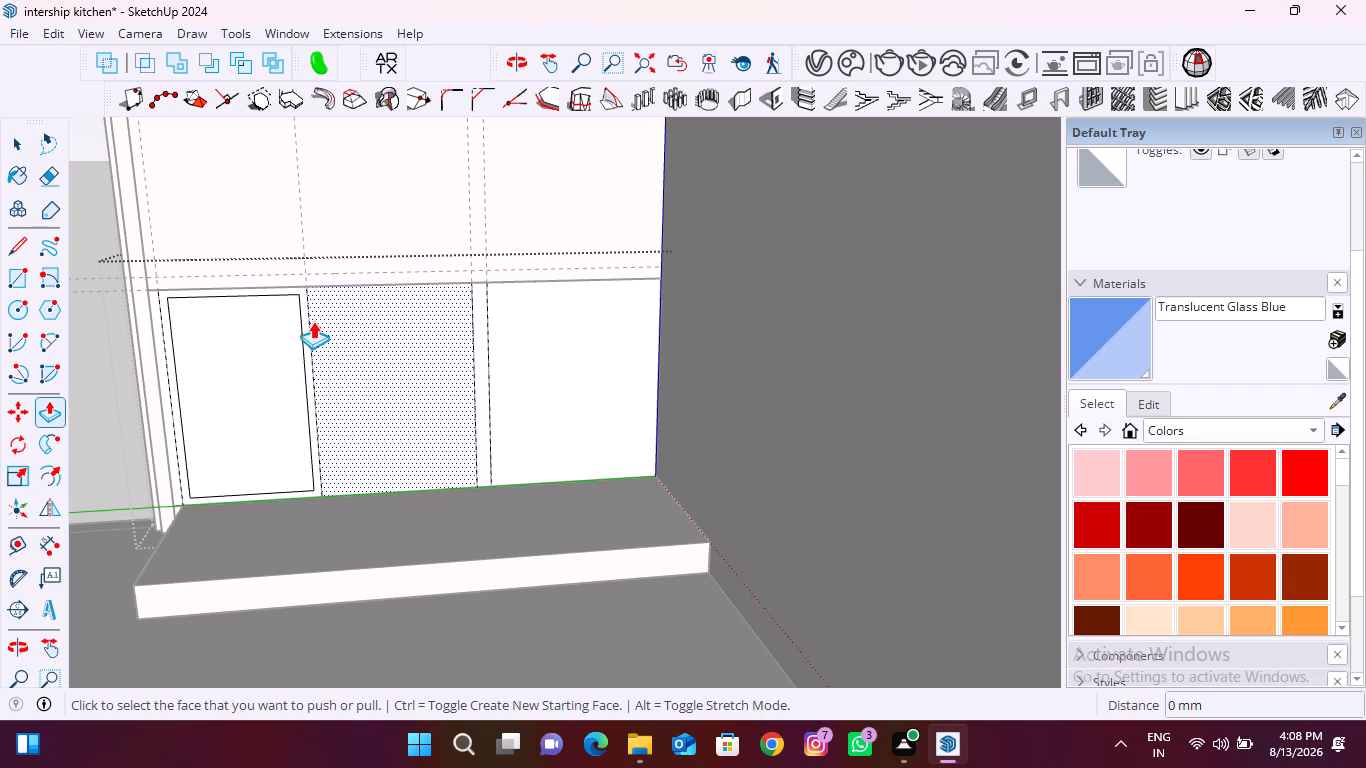
{"action": "left_click", "coordinate": [307, 317]}
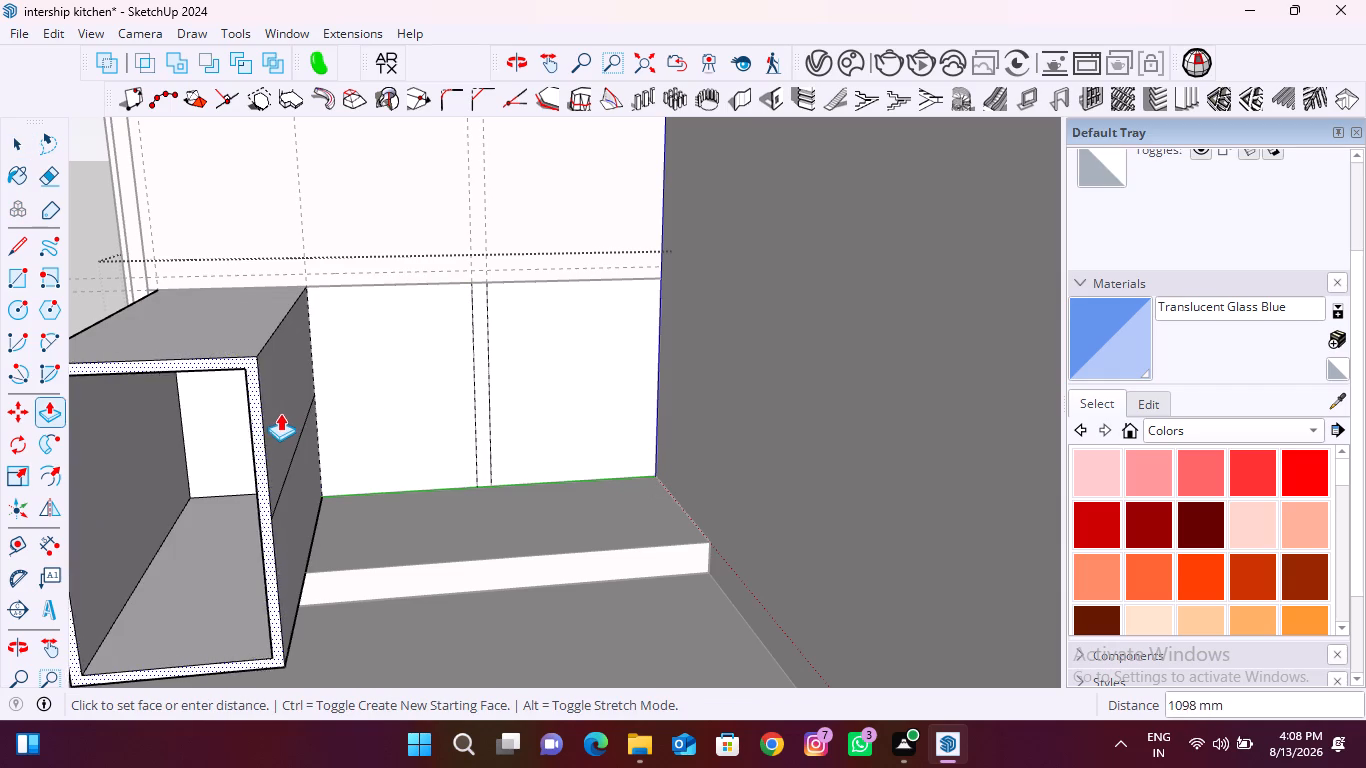
{"action": "type", "text": "600"}
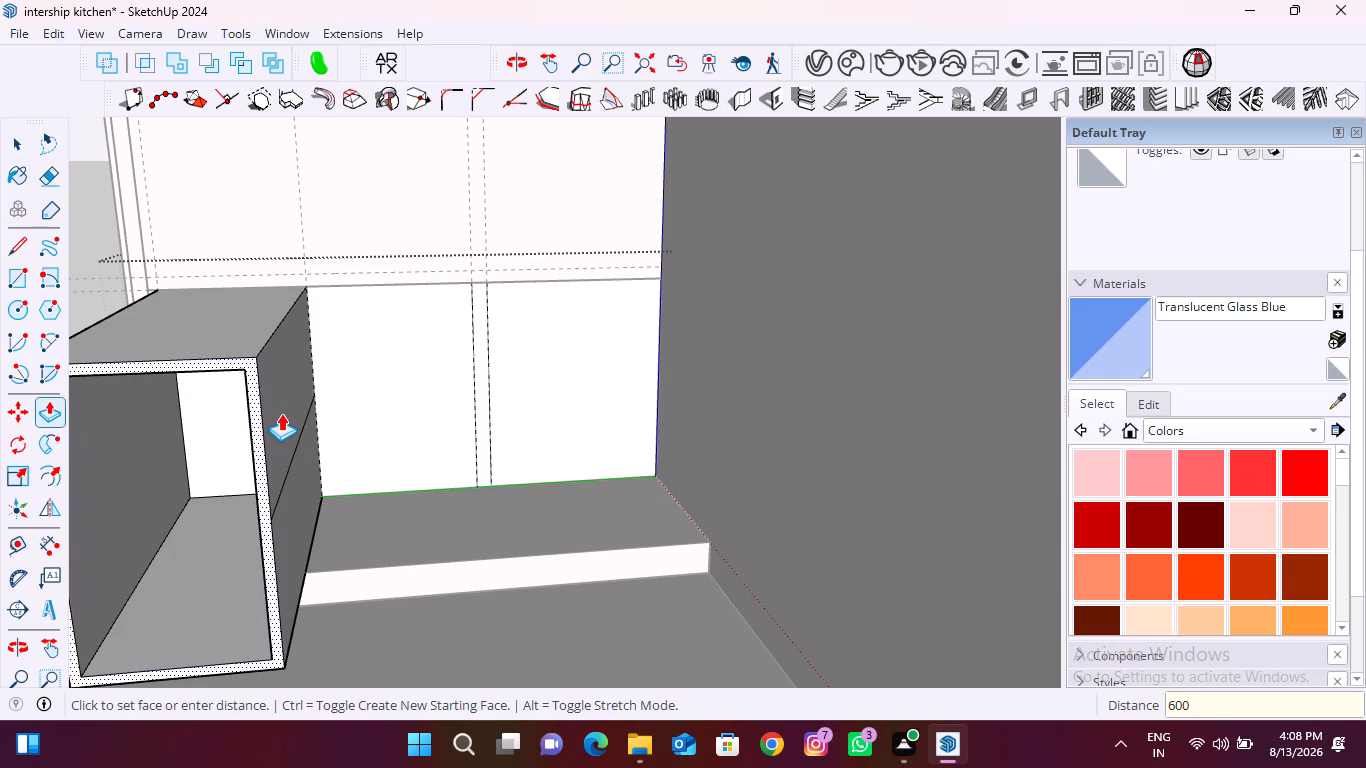
{"action": "key", "text": "Return"}
Pull the two plain front panels and the narrow vertical strip between them outward by the same 600 mm.
{"action": "double_click", "coordinate": [401, 379]}
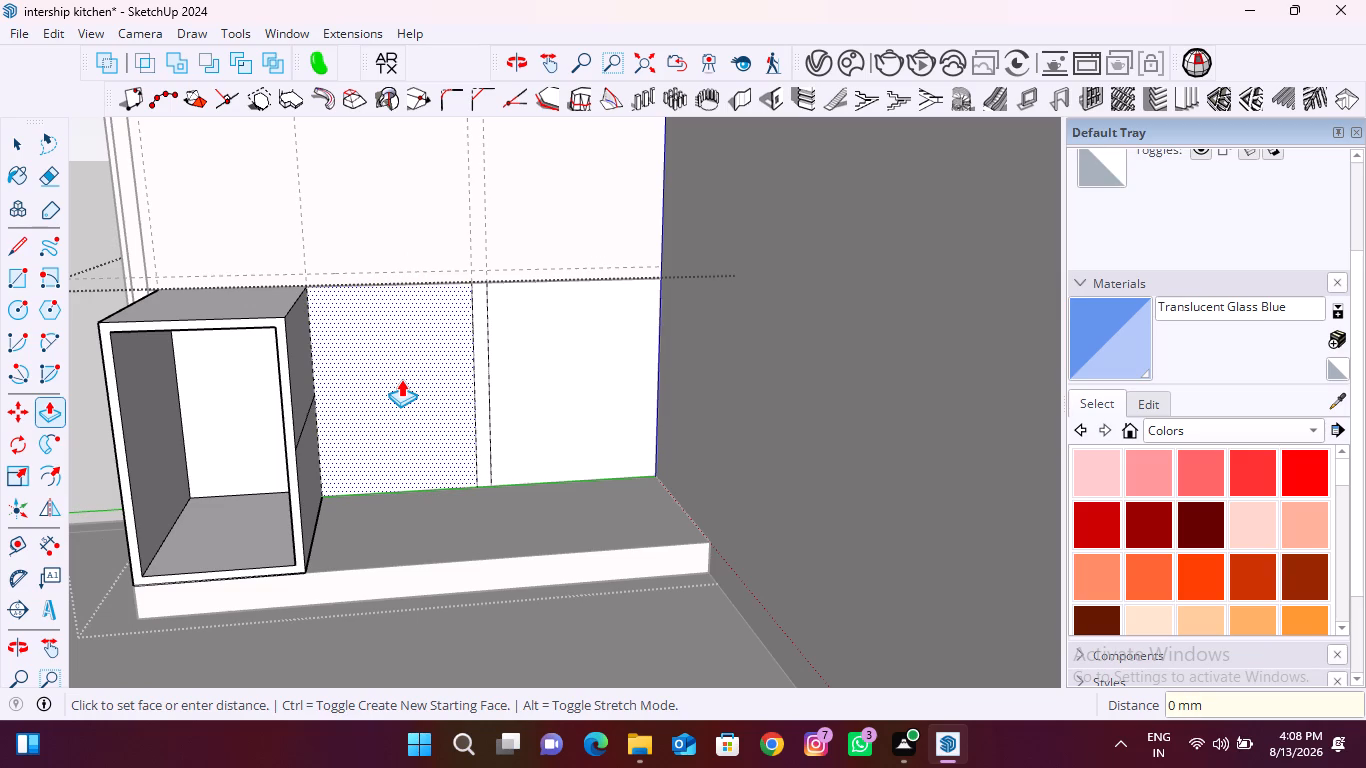
{"action": "double_click", "coordinate": [551, 367]}
{"action": "middle_click_drag", "start_coordinate": [522, 387], "coordinate": [456, 380]}
{"action": "middle_click_drag", "start_coordinate": [479, 368], "coordinate": [602, 382]}
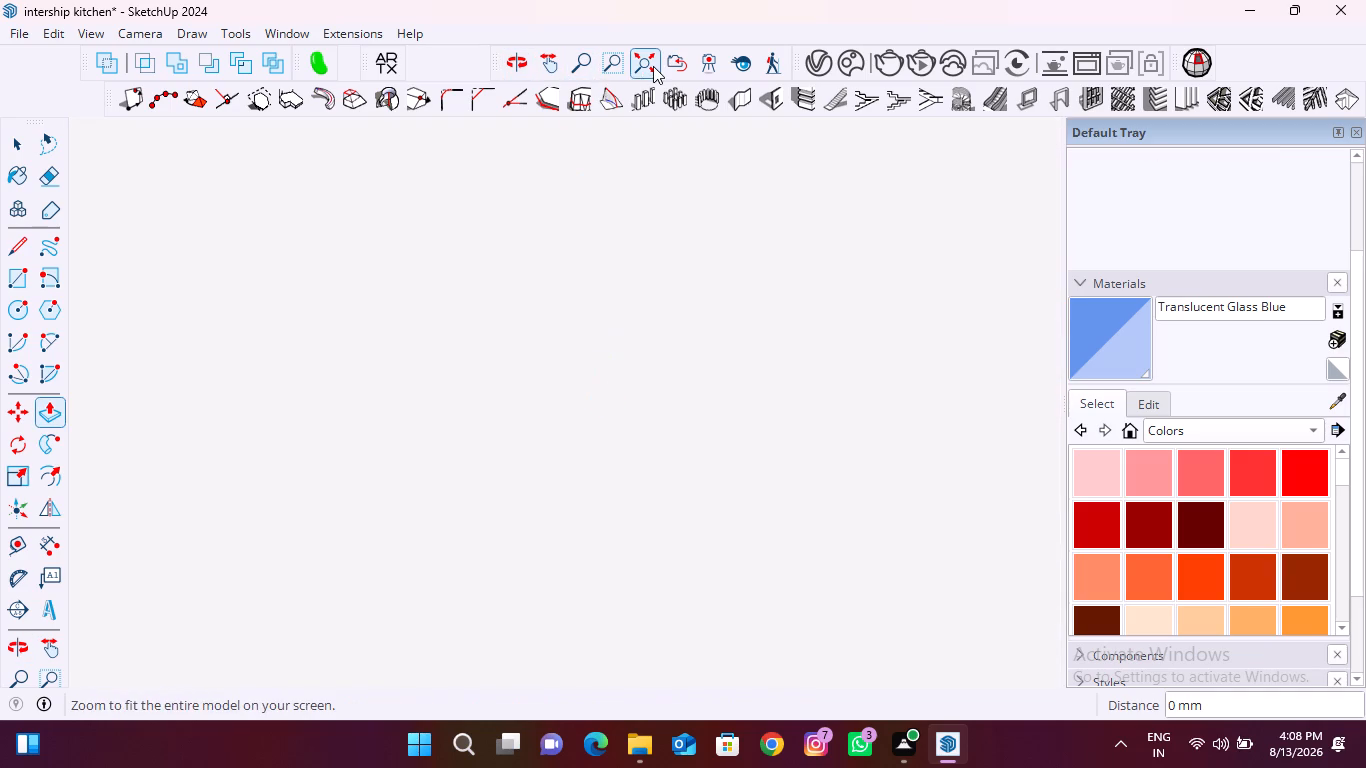
{"action": "left_click", "coordinate": [654, 66]}
{"action": "scroll", "coordinate": [612, 376], "scroll_direction": "up", "scroll_amount": 15}
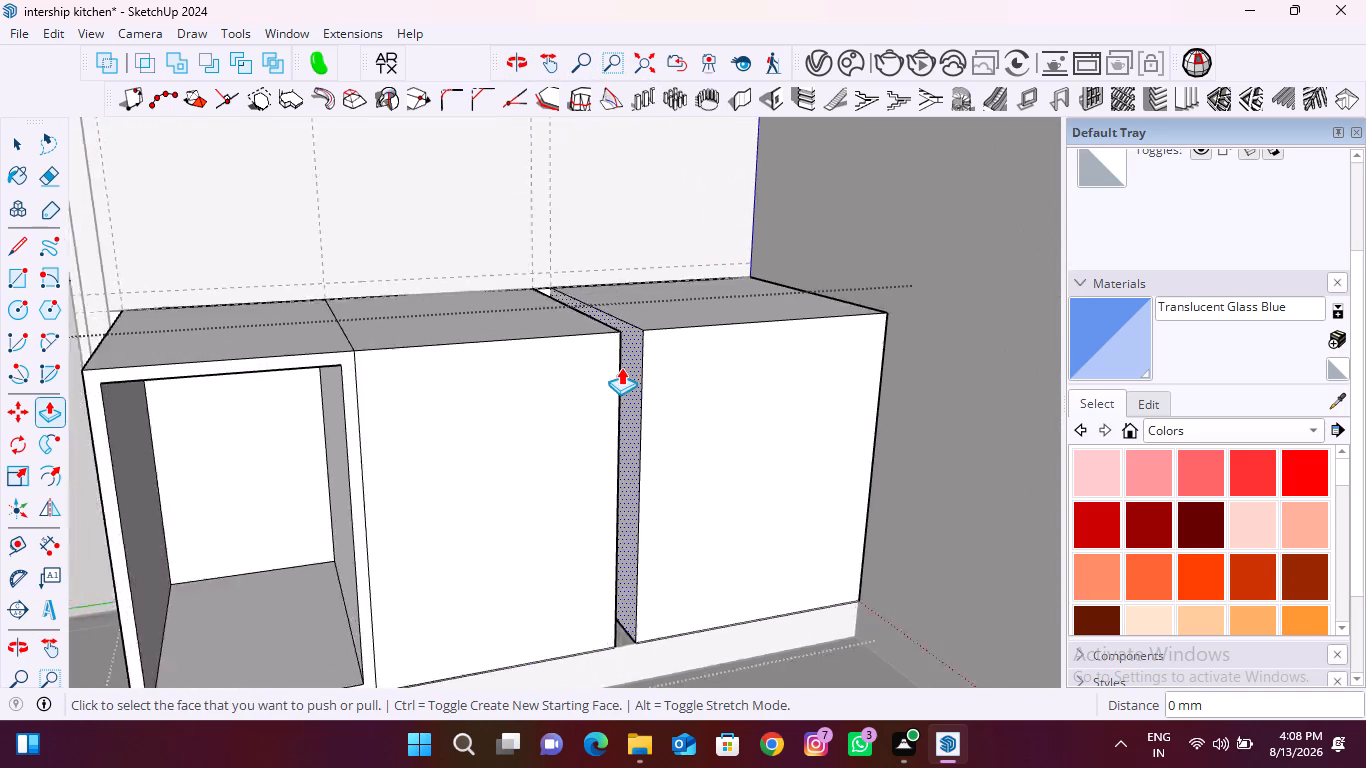
{"action": "scroll", "coordinate": [621, 367], "scroll_direction": "up", "scroll_amount": 1}
{"action": "middle_click_drag", "start_coordinate": [621, 367], "coordinate": [532, 427]}
{"action": "scroll", "coordinate": [554, 325], "scroll_direction": "down", "scroll_amount": 3}
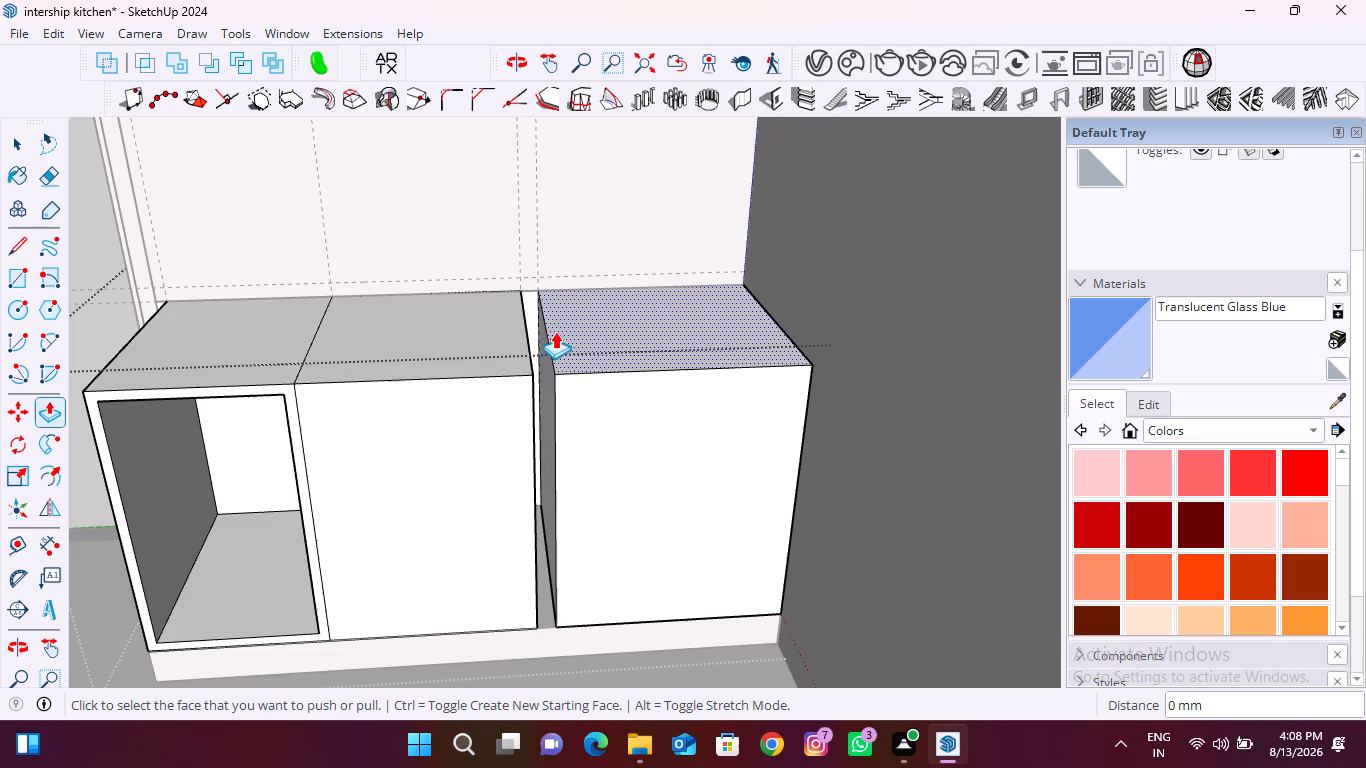
{"action": "scroll", "coordinate": [533, 405], "scroll_direction": "up", "scroll_amount": 4}
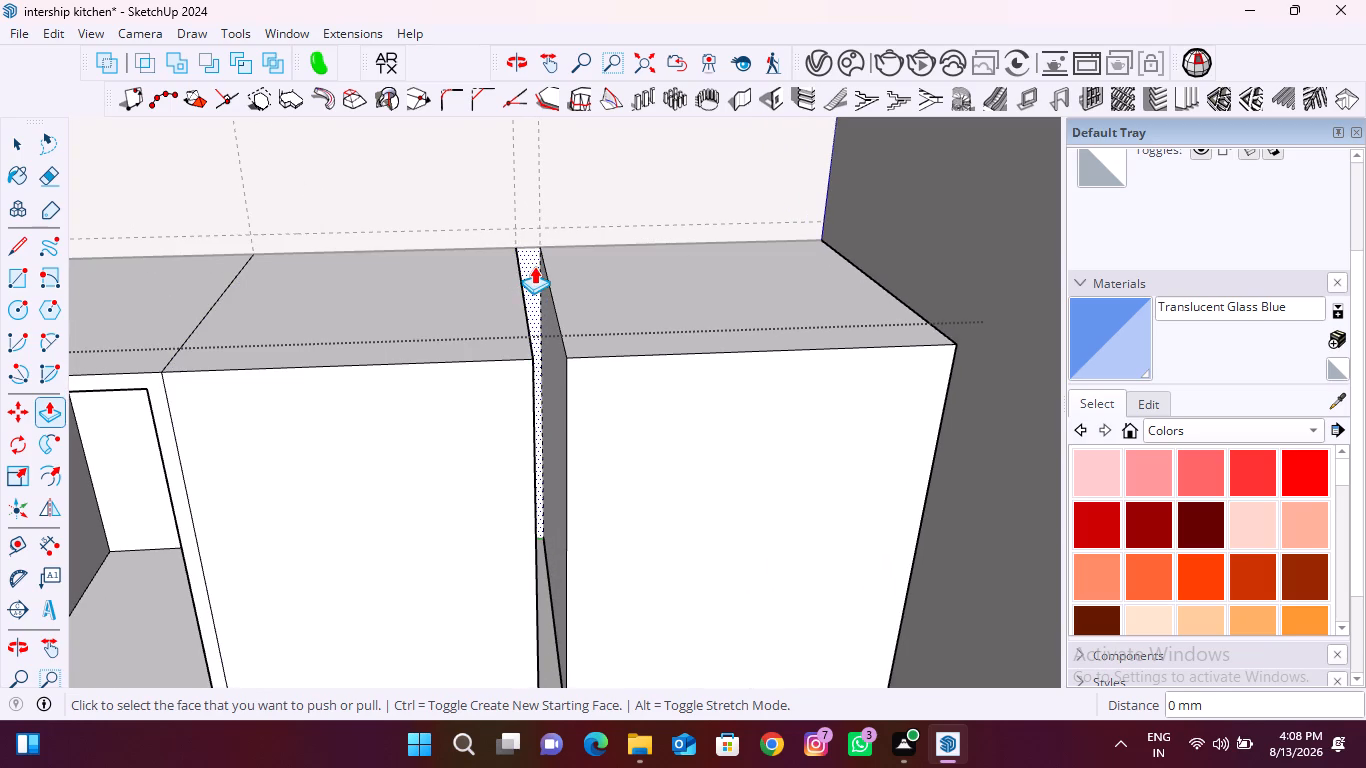
{"action": "double_click", "coordinate": [534, 266]}
{"action": "scroll", "coordinate": [534, 266], "scroll_direction": "down", "scroll_amount": 5}
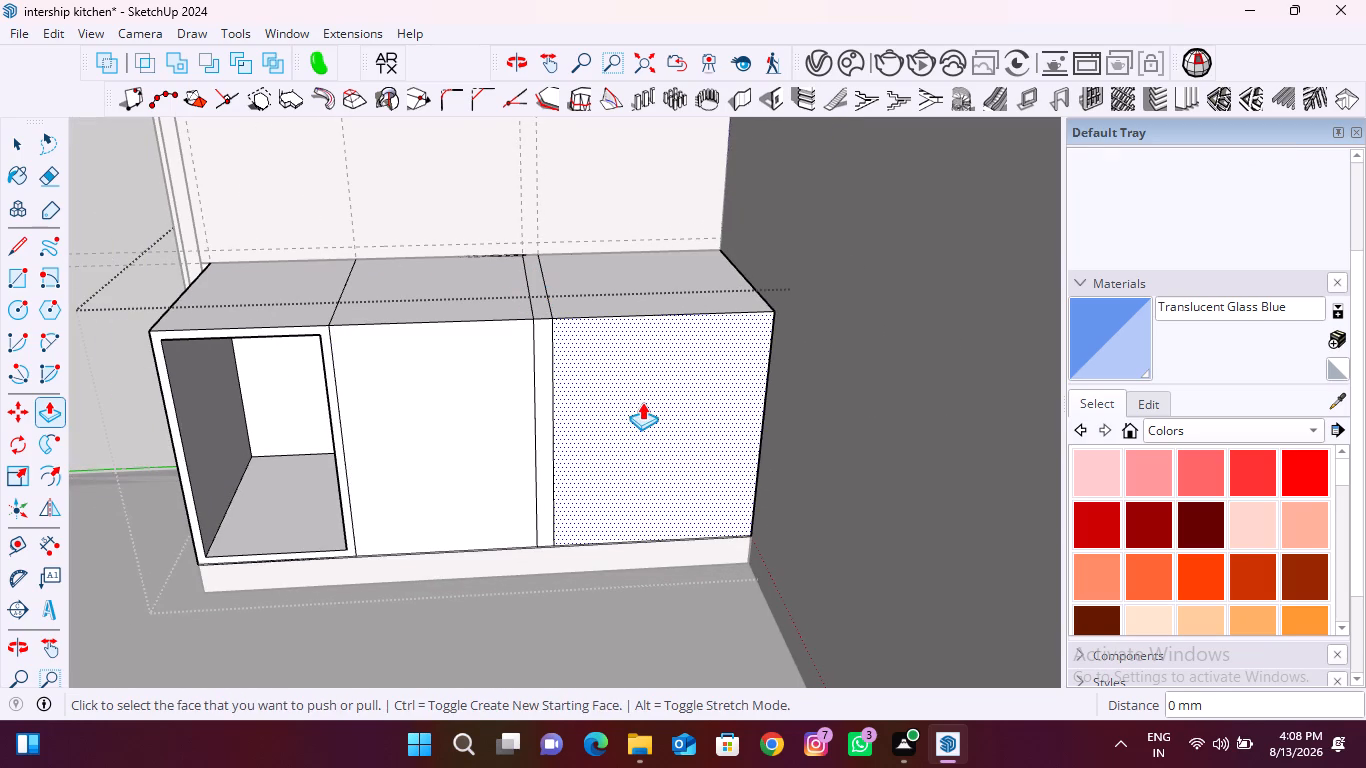
Push the end panel beside the side wall back by about 385 mm.
{"action": "left_click", "coordinate": [642, 402]}
{"action": "left_click", "coordinate": [629, 347]}
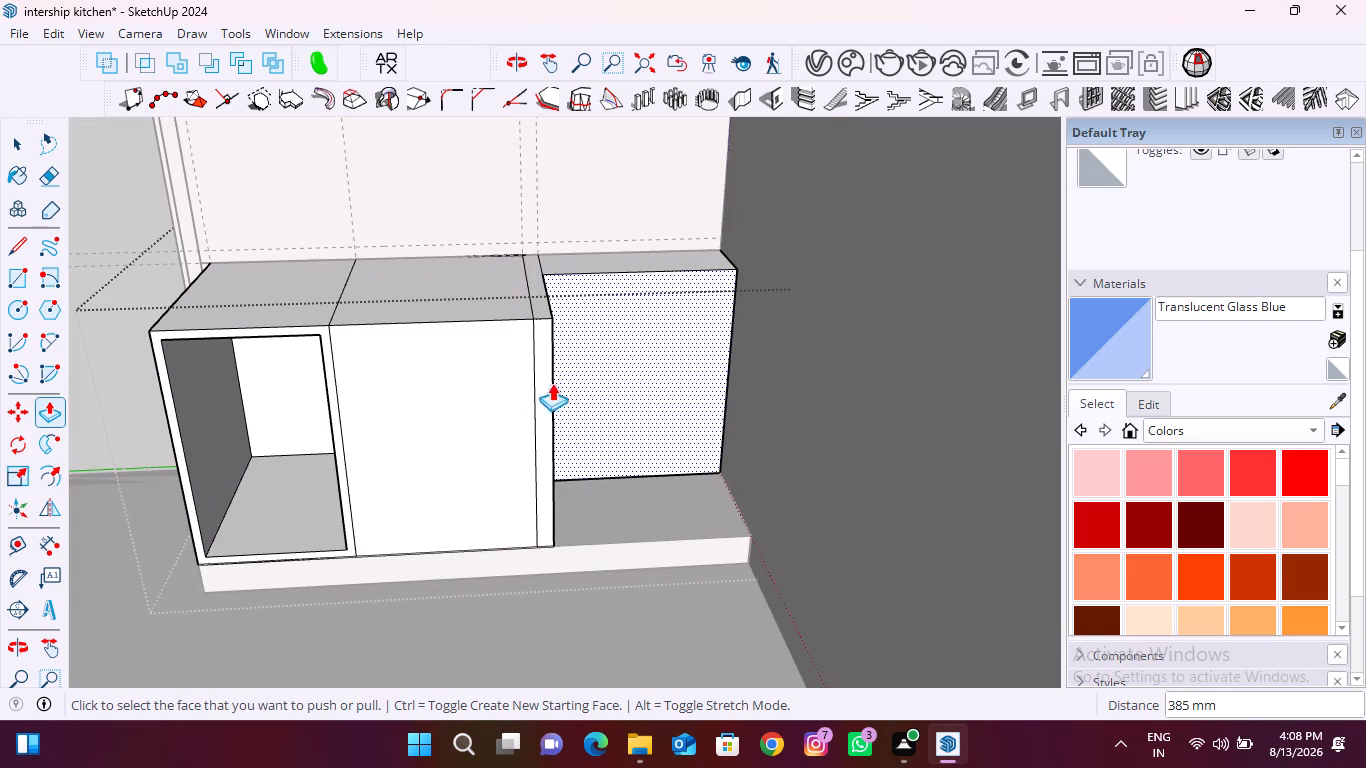
{"action": "middle_click_drag", "start_coordinate": [534, 376], "coordinate": [575, 310]}
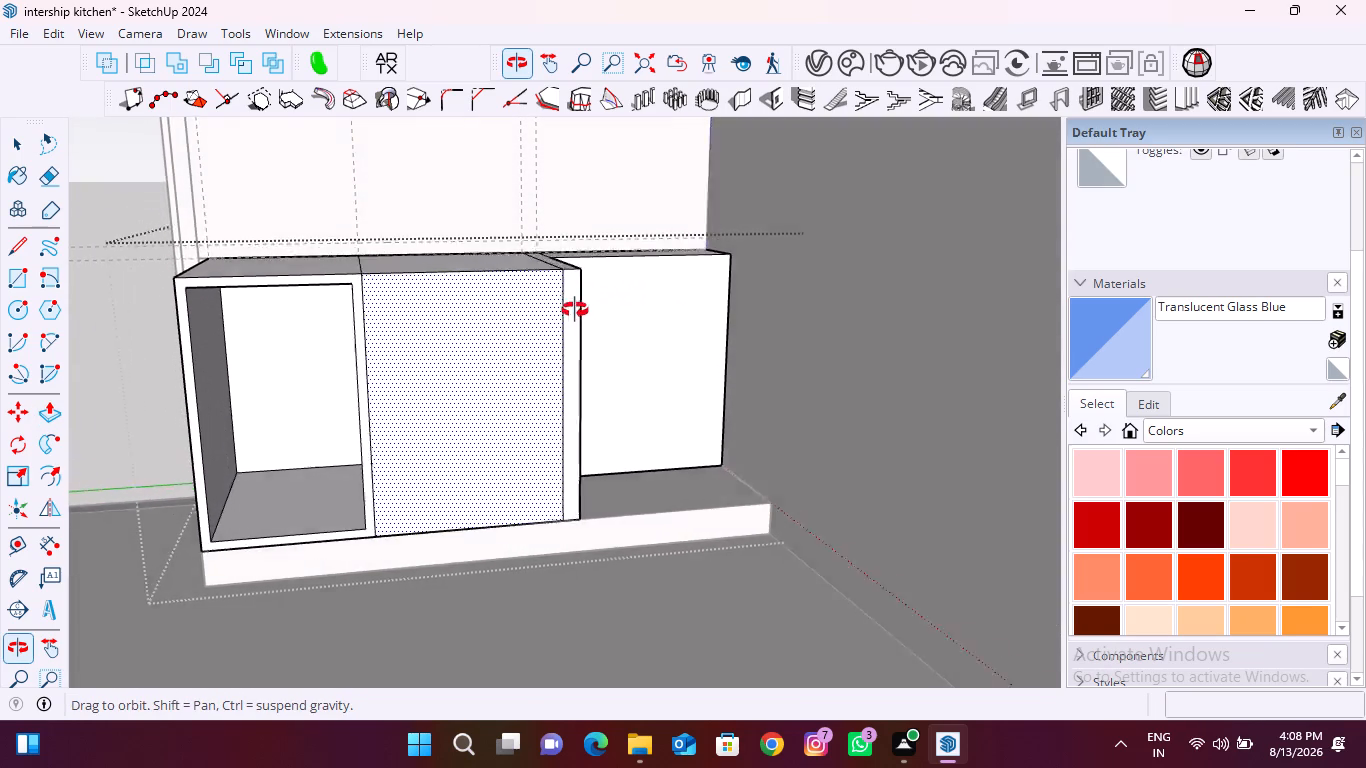
{"action": "middle_click_drag", "start_coordinate": [575, 310], "coordinate": [557, 325]}
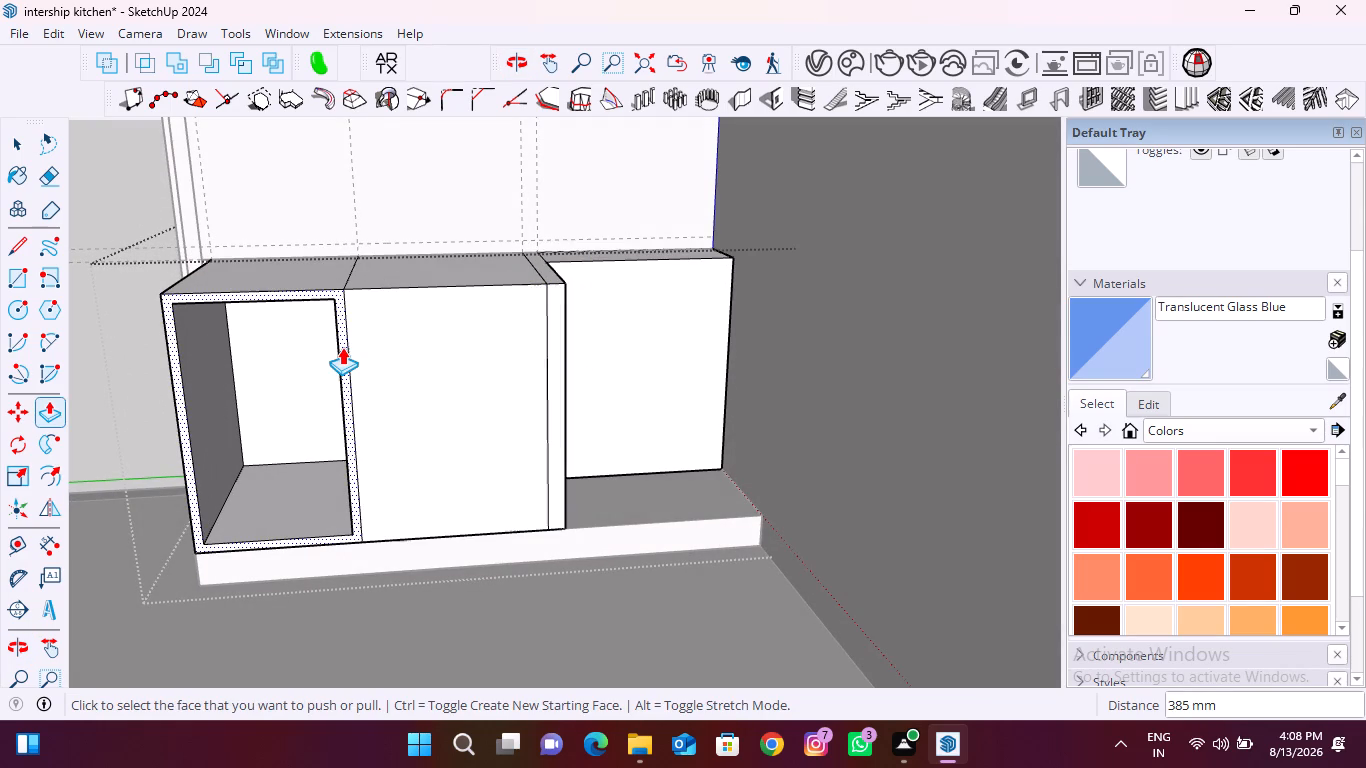
Place a horizontal guide across the middle panel, 360 mm below its top edge.
{"action": "key", "text": "space"}
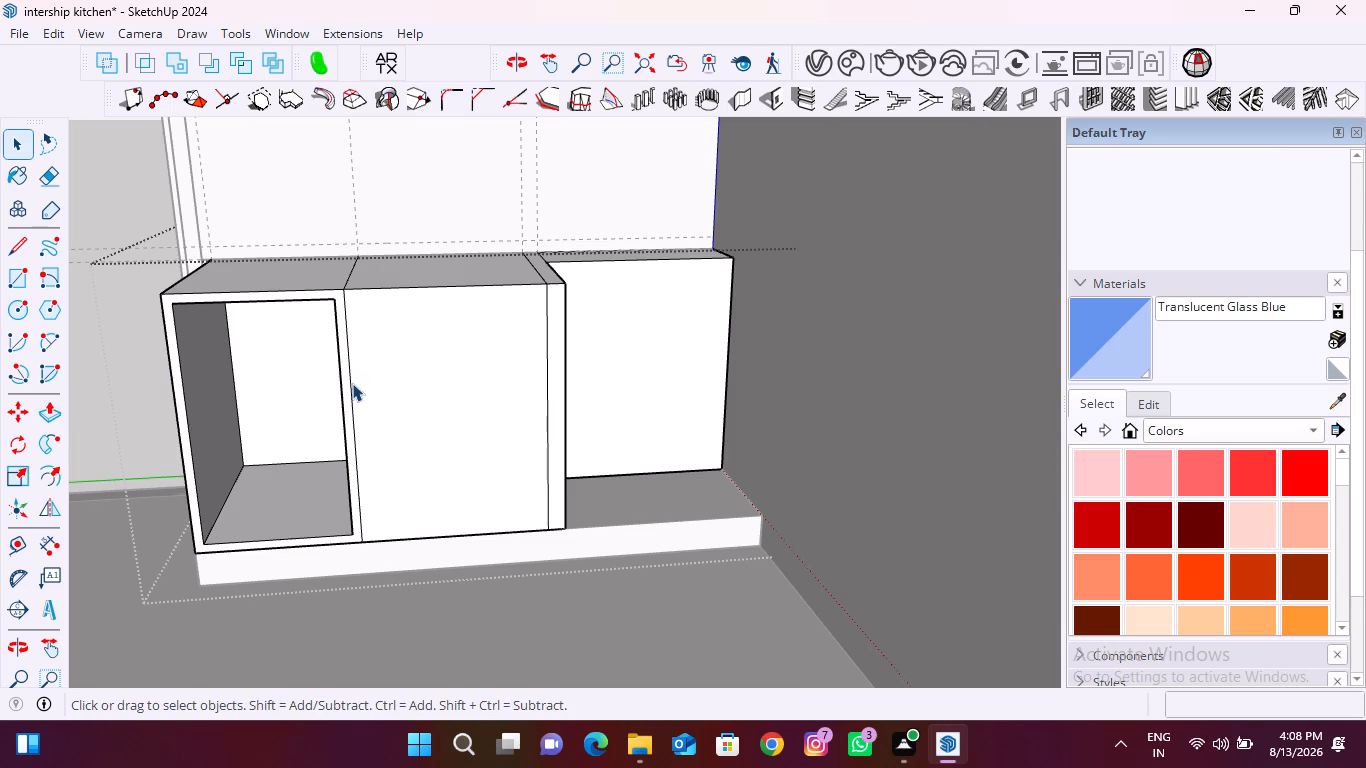
{"action": "left_click", "coordinate": [352, 383]}
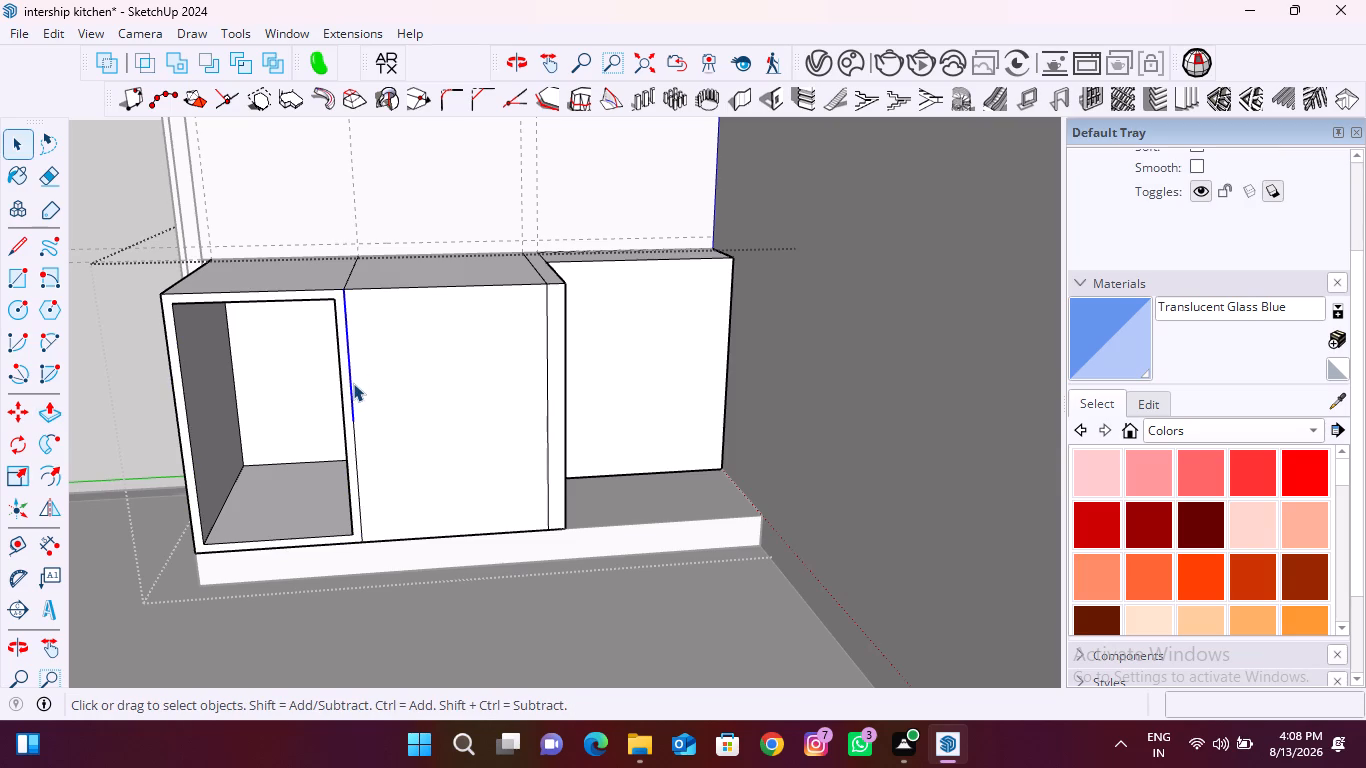
{"action": "key", "text": "t"}
{"action": "left_click", "coordinate": [409, 289]}
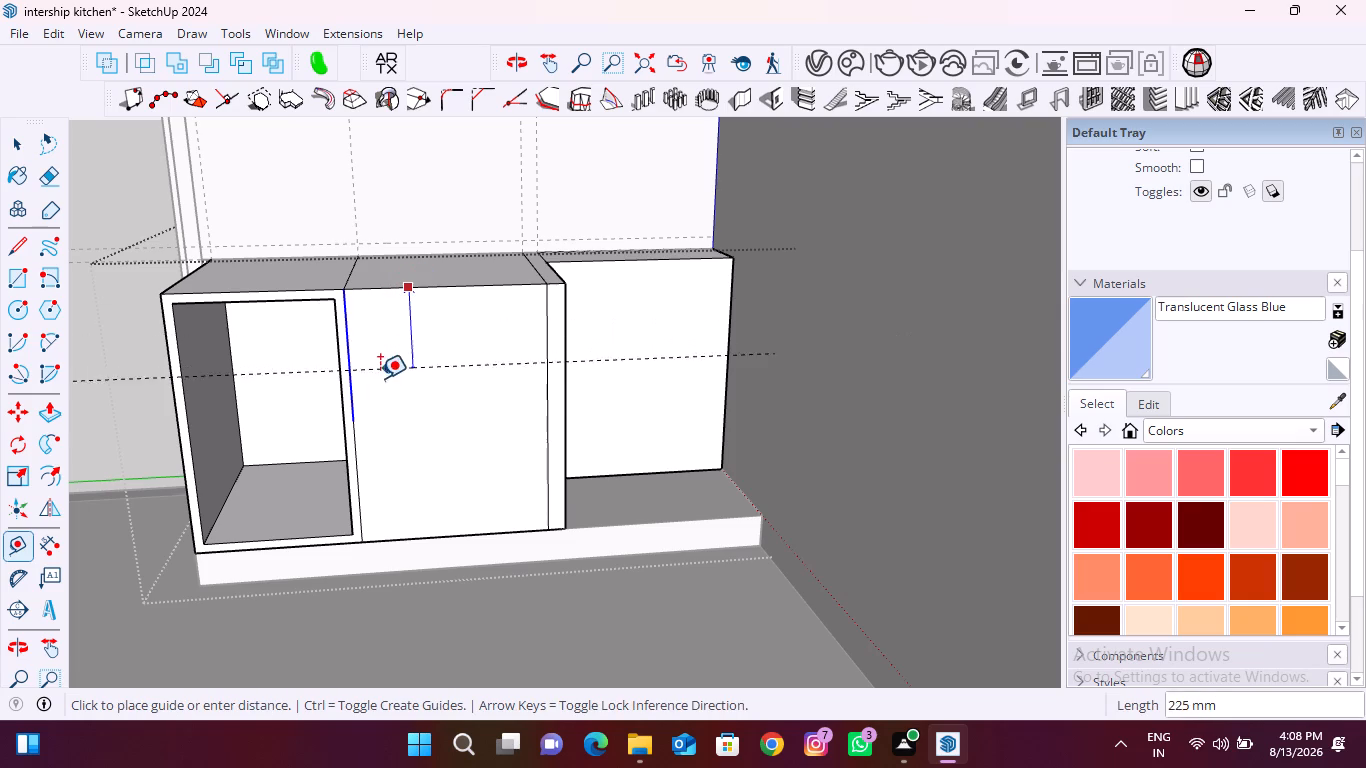
{"action": "left_click", "coordinate": [358, 426]}
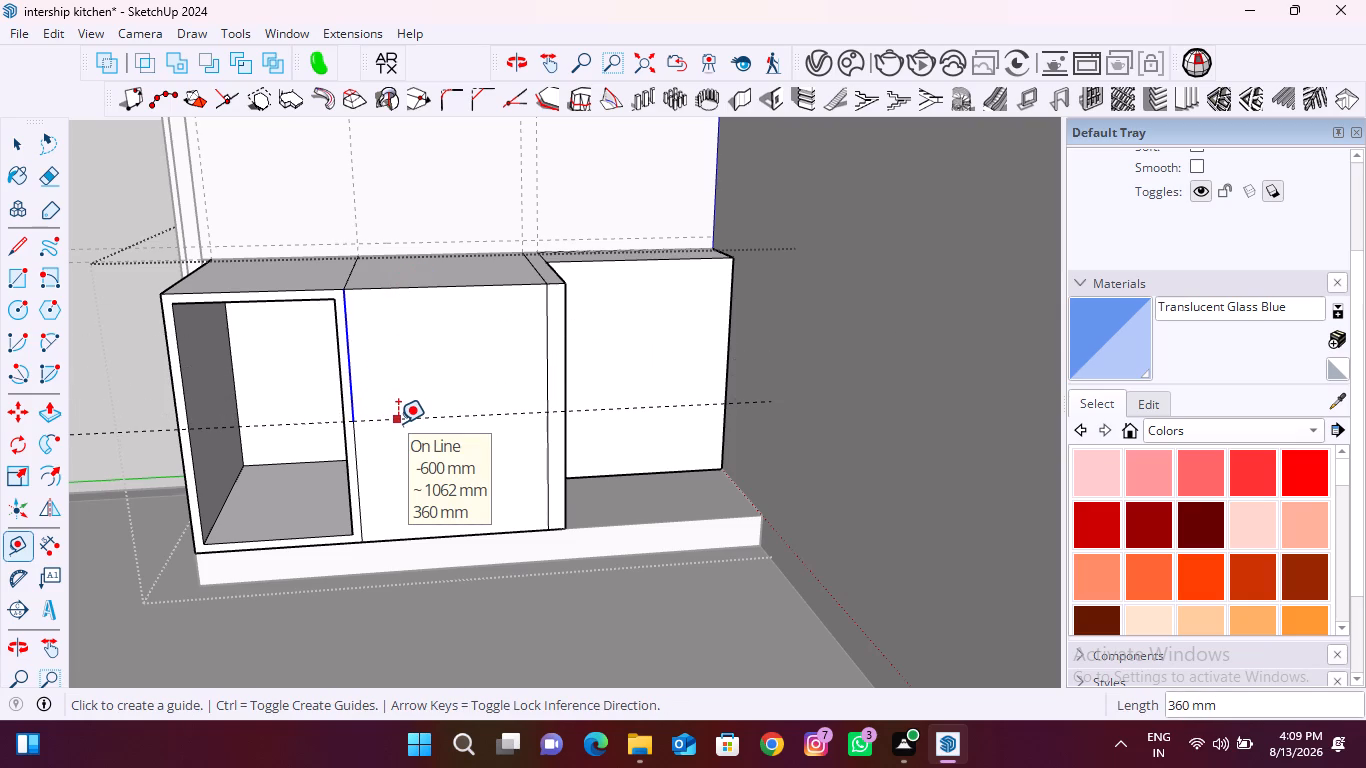
Add two parallel guides offset 9 mm below and 9 mm above the horizontal centre guide.
{"action": "left_click", "coordinate": [398, 423]}
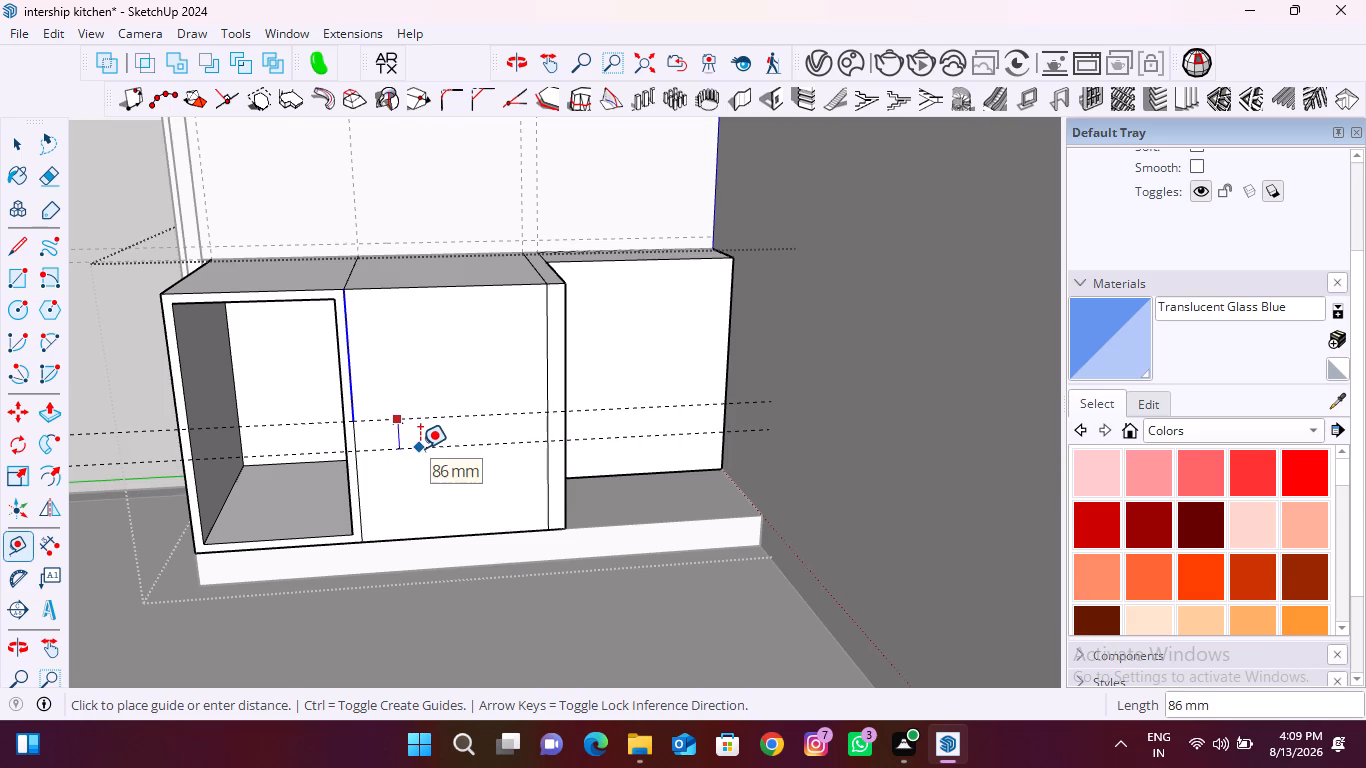
{"action": "key", "text": "9"}
{"action": "key", "text": "Return"}
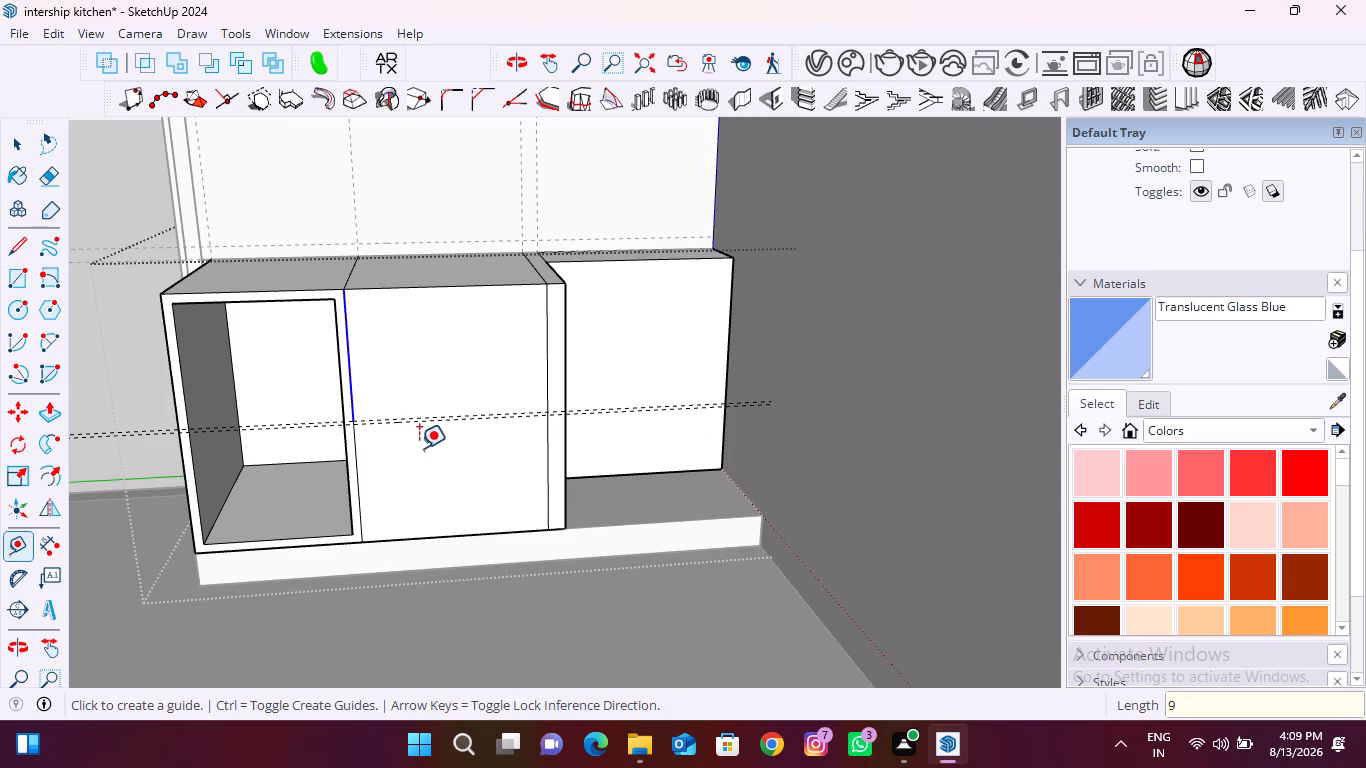
{"action": "scroll", "coordinate": [387, 416], "scroll_direction": "up", "scroll_amount": 9}
{"action": "left_click", "coordinate": [406, 421]}
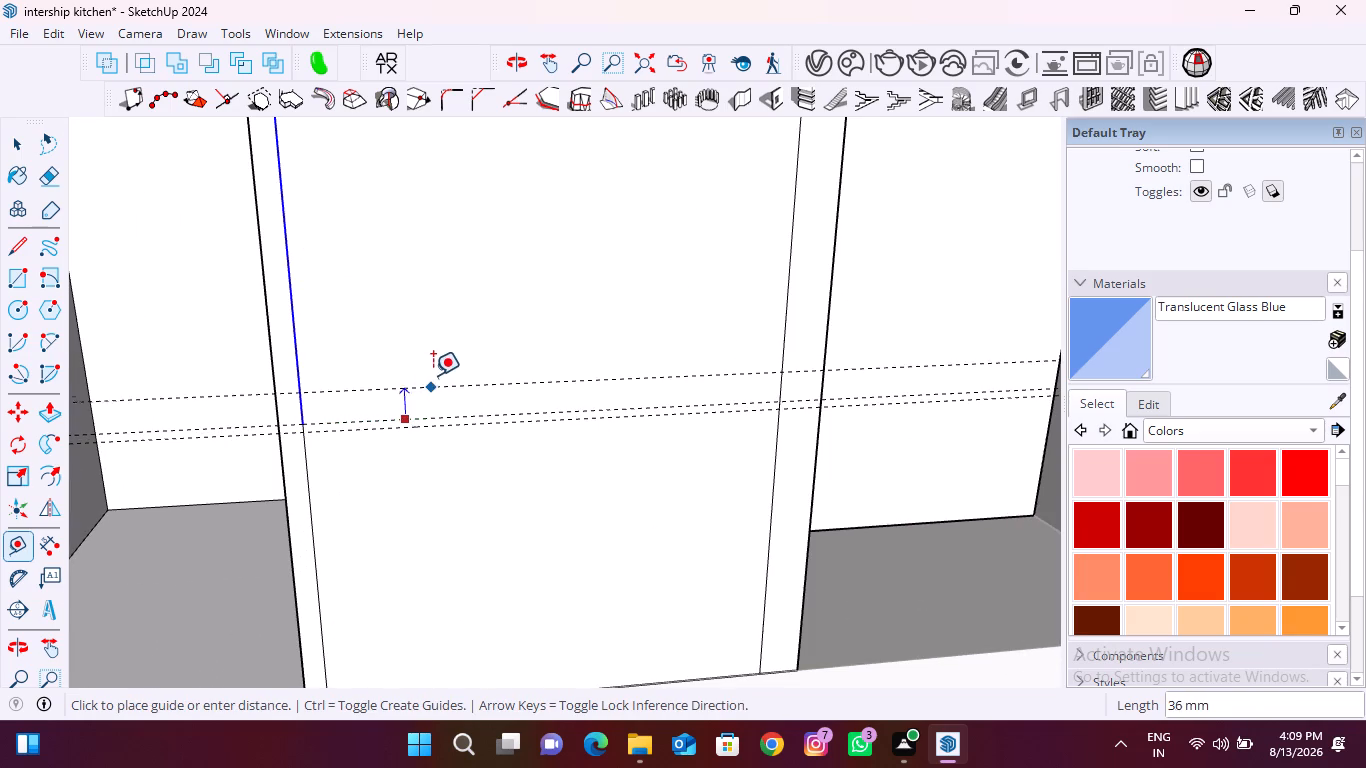
{"action": "key", "text": "9"}
{"action": "key", "text": "Return"}
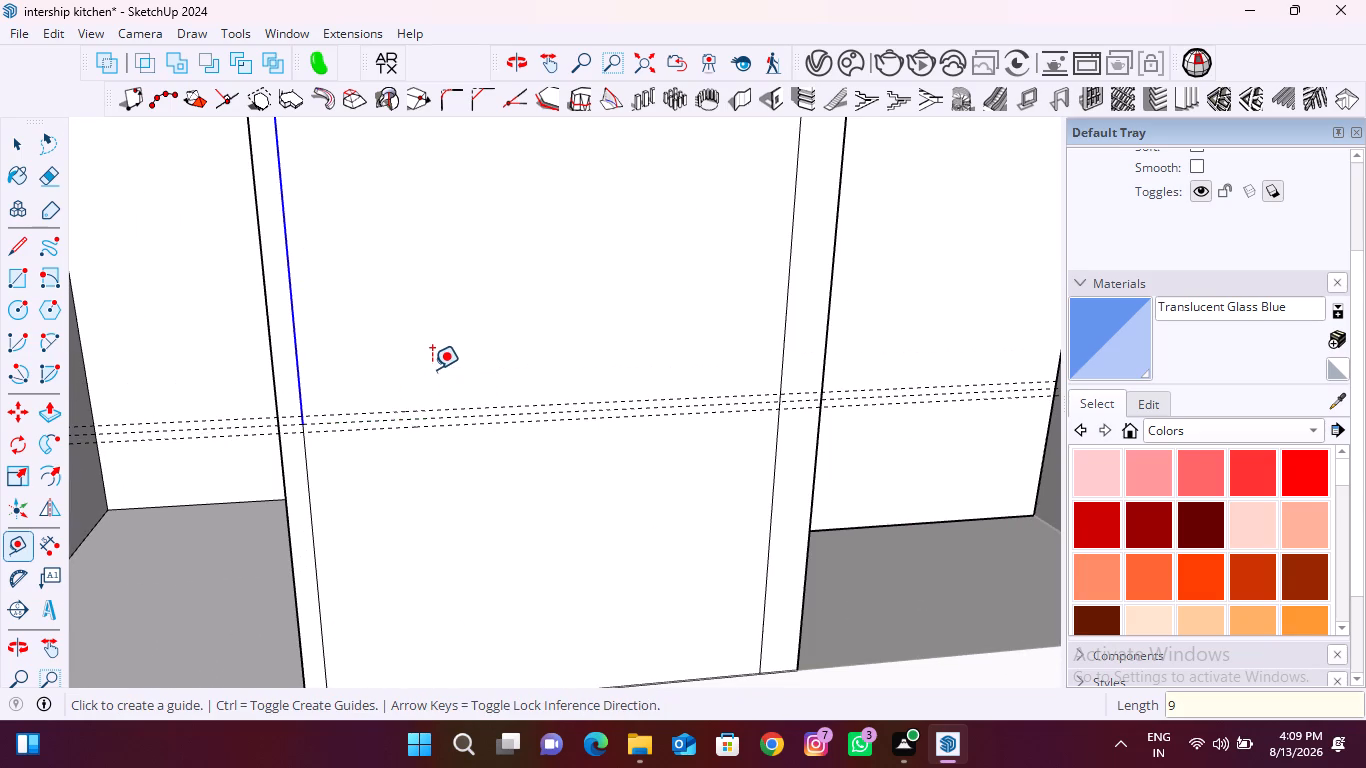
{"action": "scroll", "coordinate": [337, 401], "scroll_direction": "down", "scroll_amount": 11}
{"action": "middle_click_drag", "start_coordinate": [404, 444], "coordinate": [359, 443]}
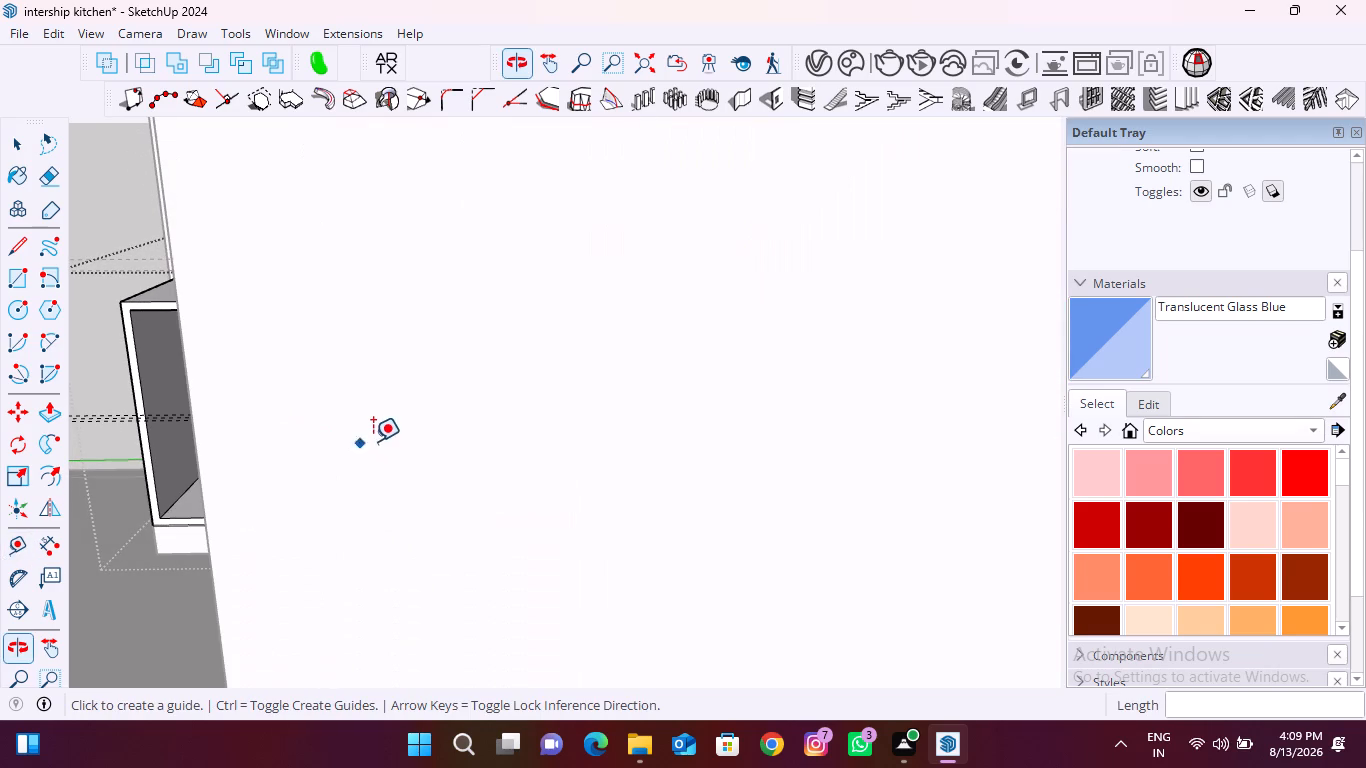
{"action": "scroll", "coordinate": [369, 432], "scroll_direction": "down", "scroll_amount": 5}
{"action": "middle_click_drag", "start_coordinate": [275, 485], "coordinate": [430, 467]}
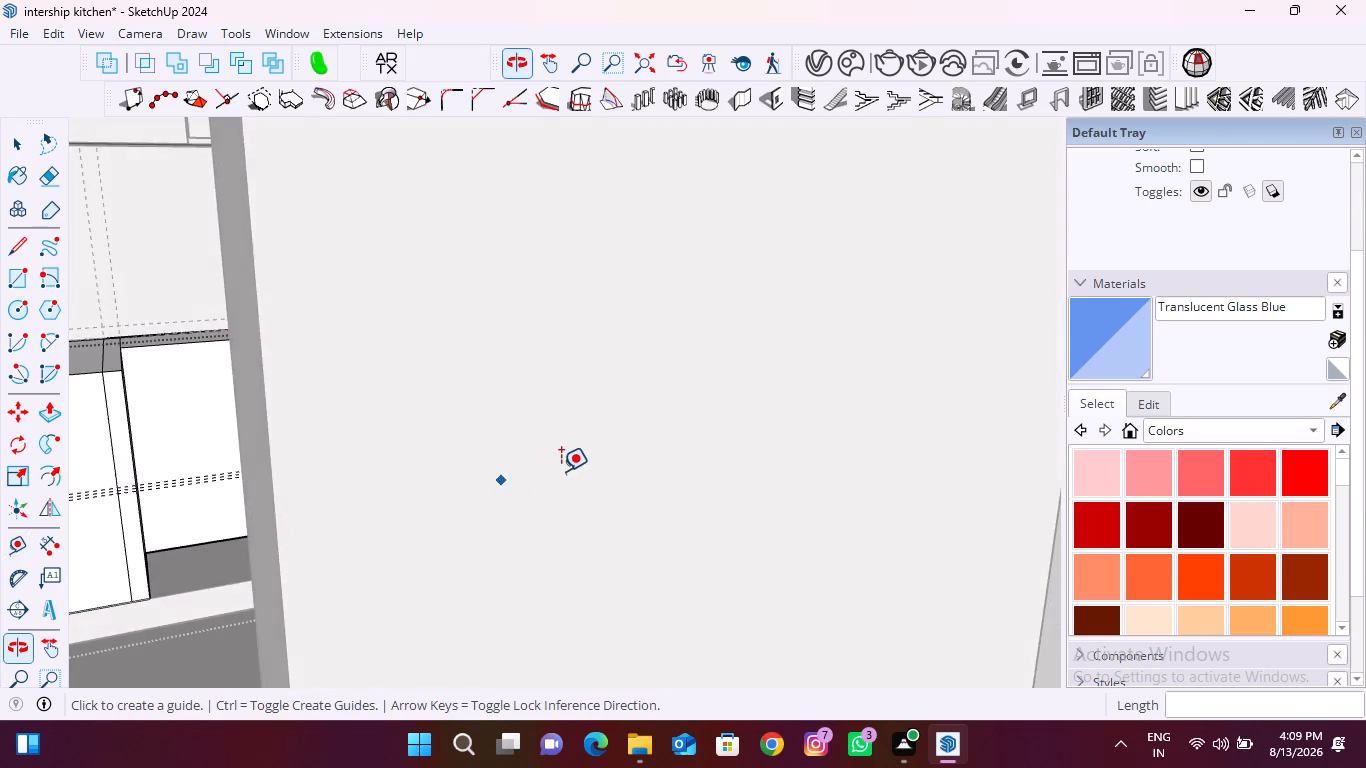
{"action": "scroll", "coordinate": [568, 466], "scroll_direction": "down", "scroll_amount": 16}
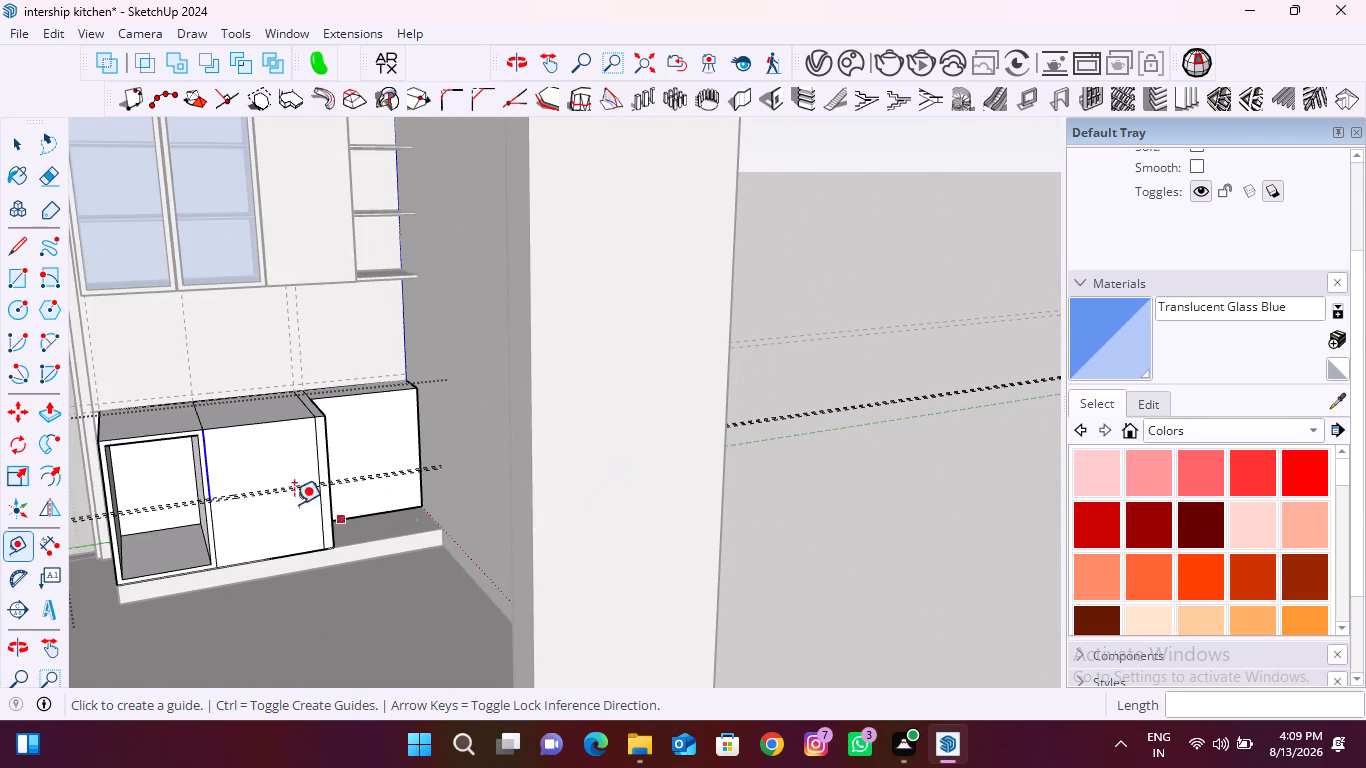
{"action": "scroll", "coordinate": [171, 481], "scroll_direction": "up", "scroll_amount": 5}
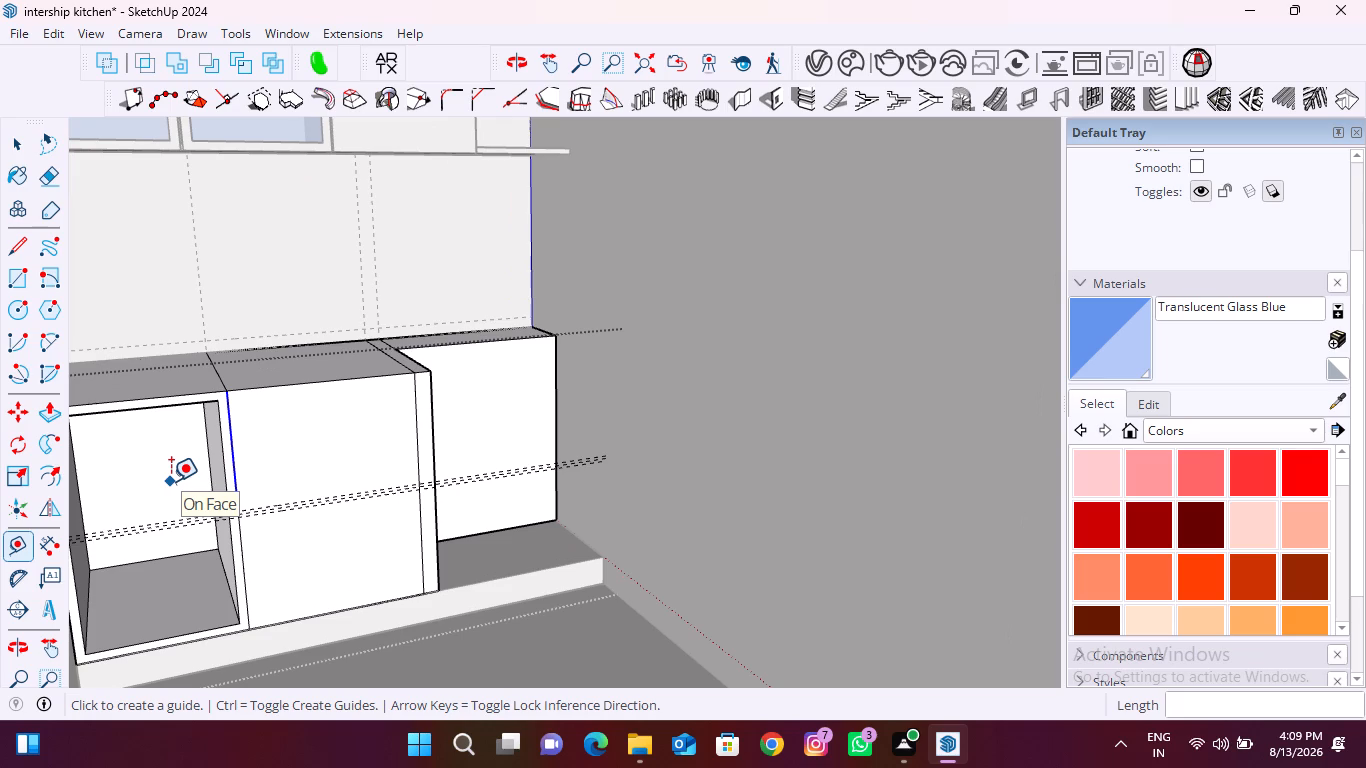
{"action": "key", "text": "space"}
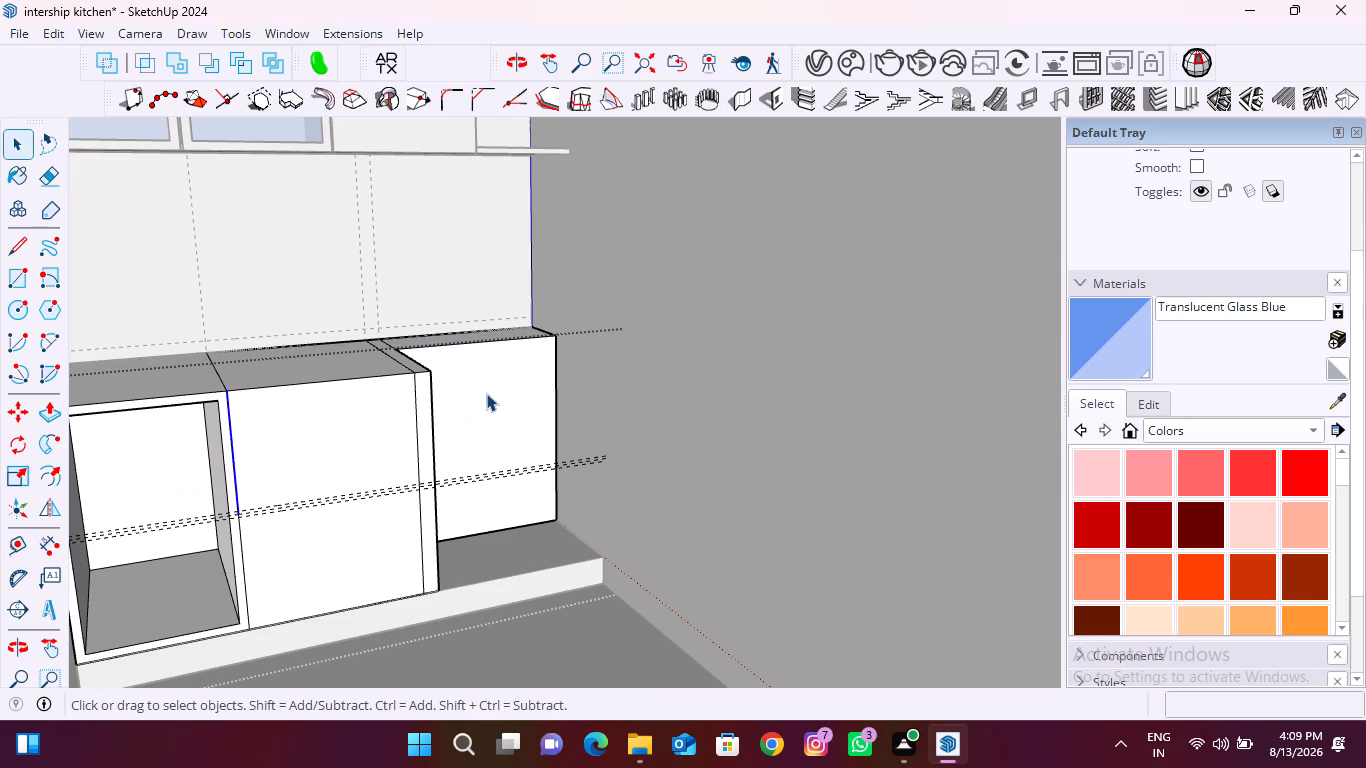
Pull the recessed end panel outward 385 mm so it is flush with the middle panel.
{"action": "key", "text": "p"}
{"action": "left_click", "coordinate": [486, 391]}
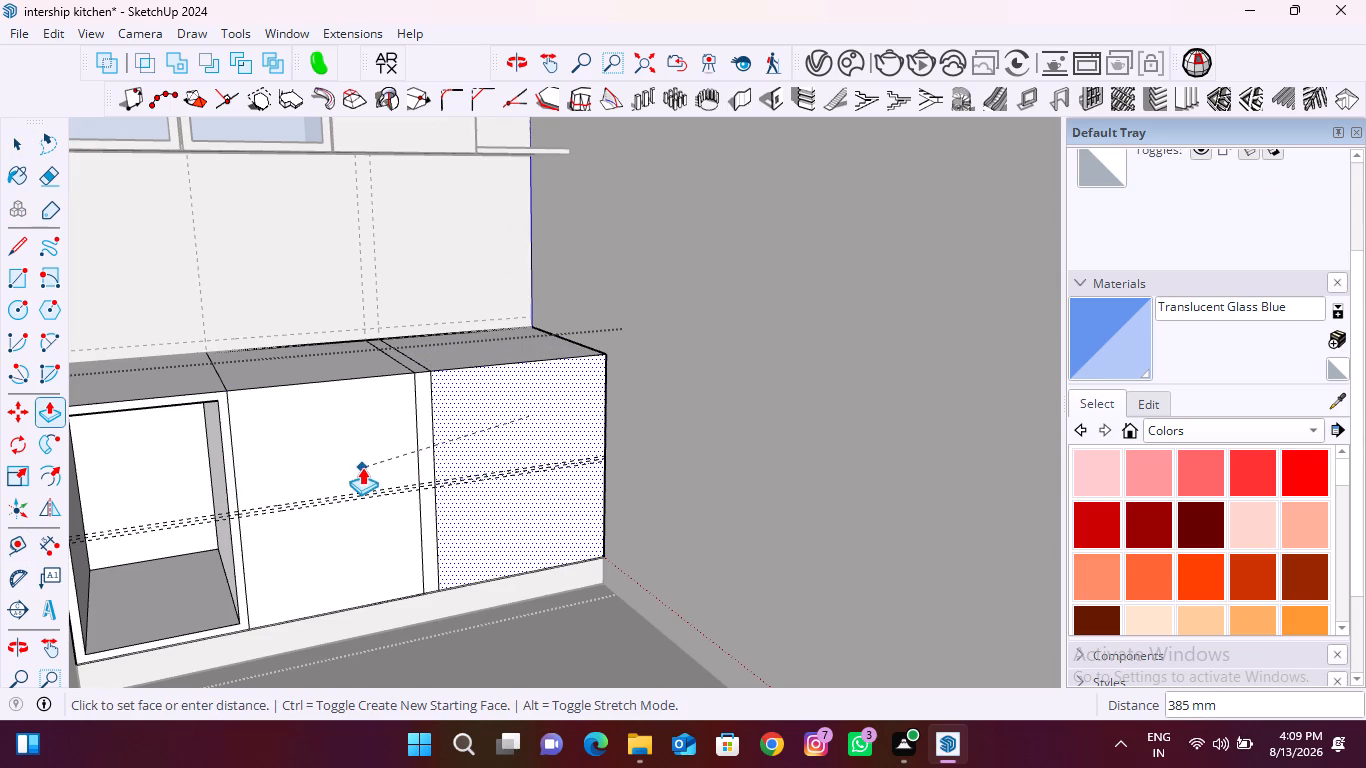
{"action": "left_click", "coordinate": [362, 465]}
Draw an 18 mm high rectangle between the outer horizontal guides across the middle panel and another across the end panel.
{"action": "key", "text": "r"}
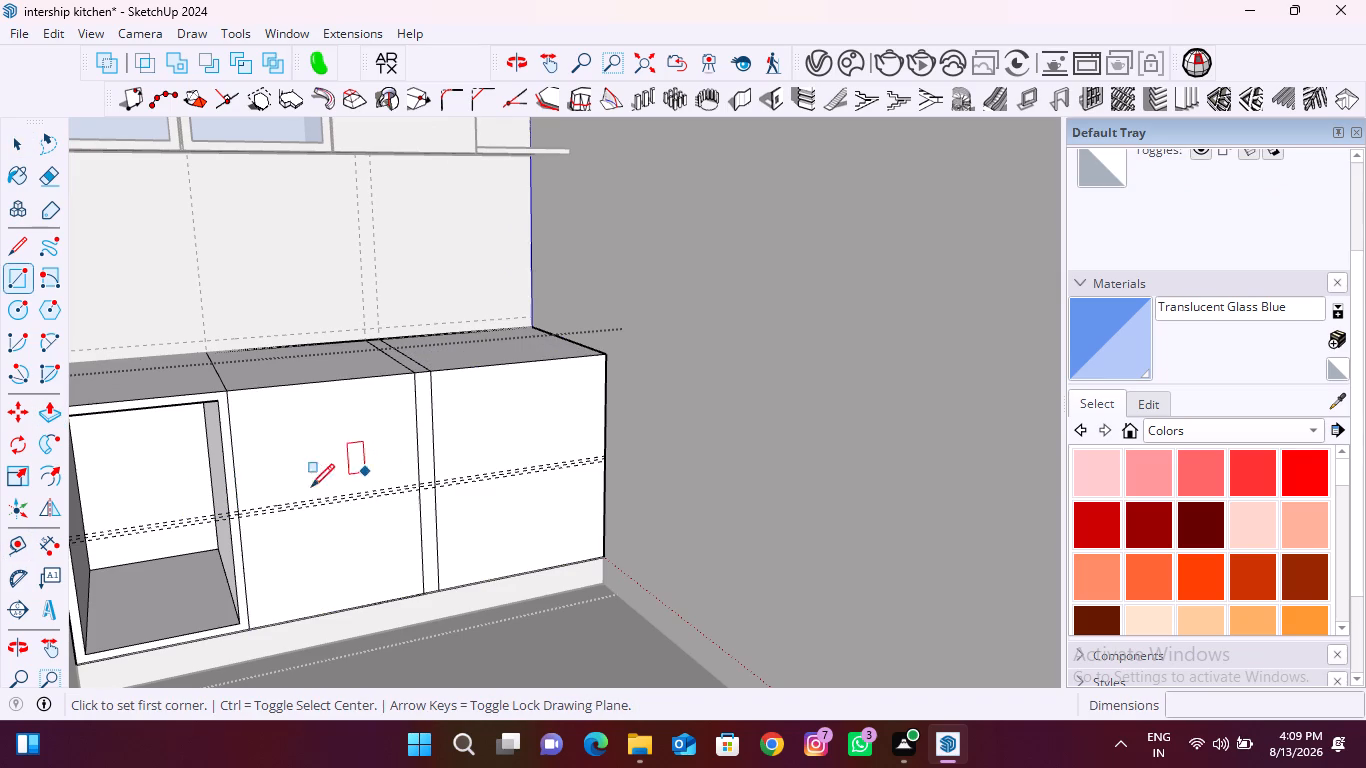
{"action": "scroll", "coordinate": [236, 504], "scroll_direction": "up", "scroll_amount": 14}
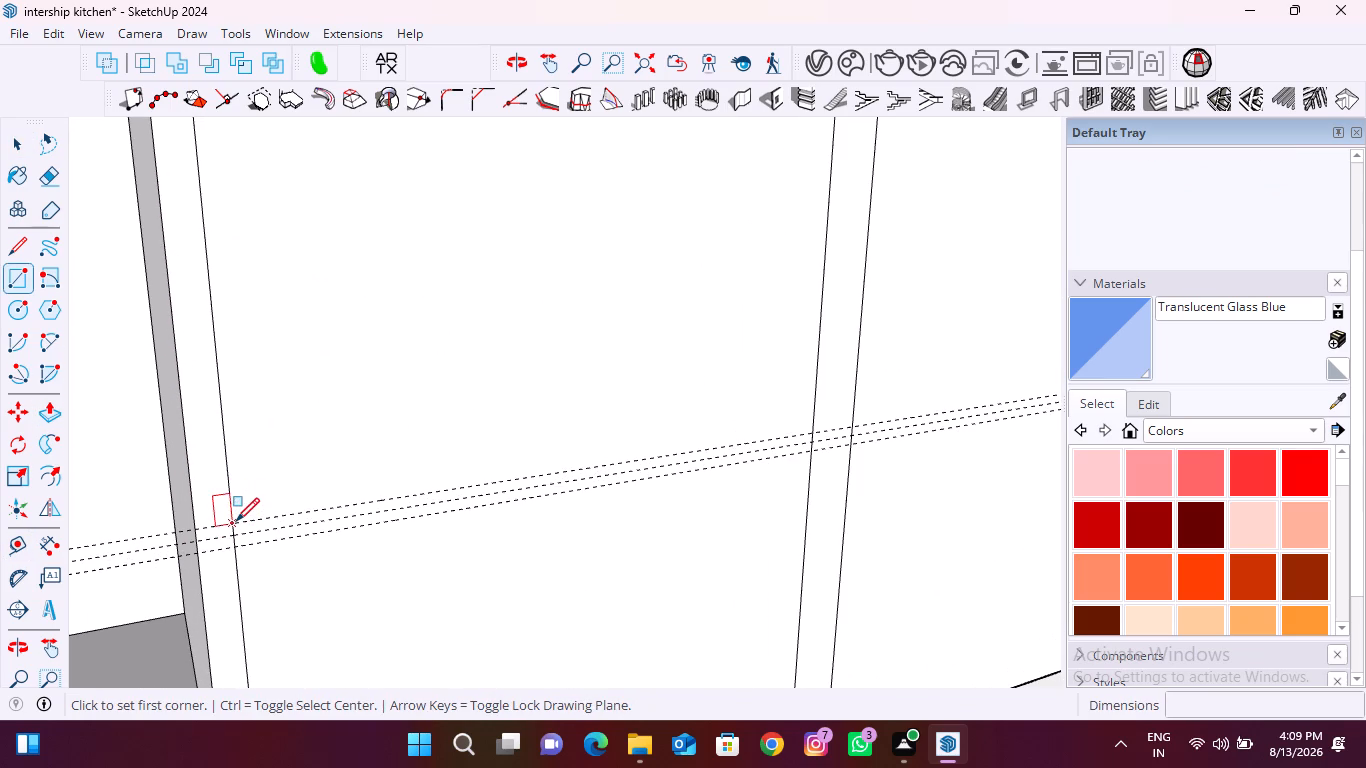
{"action": "left_click", "coordinate": [236, 521]}
{"action": "scroll", "coordinate": [148, 545], "scroll_direction": "down", "scroll_amount": 2}
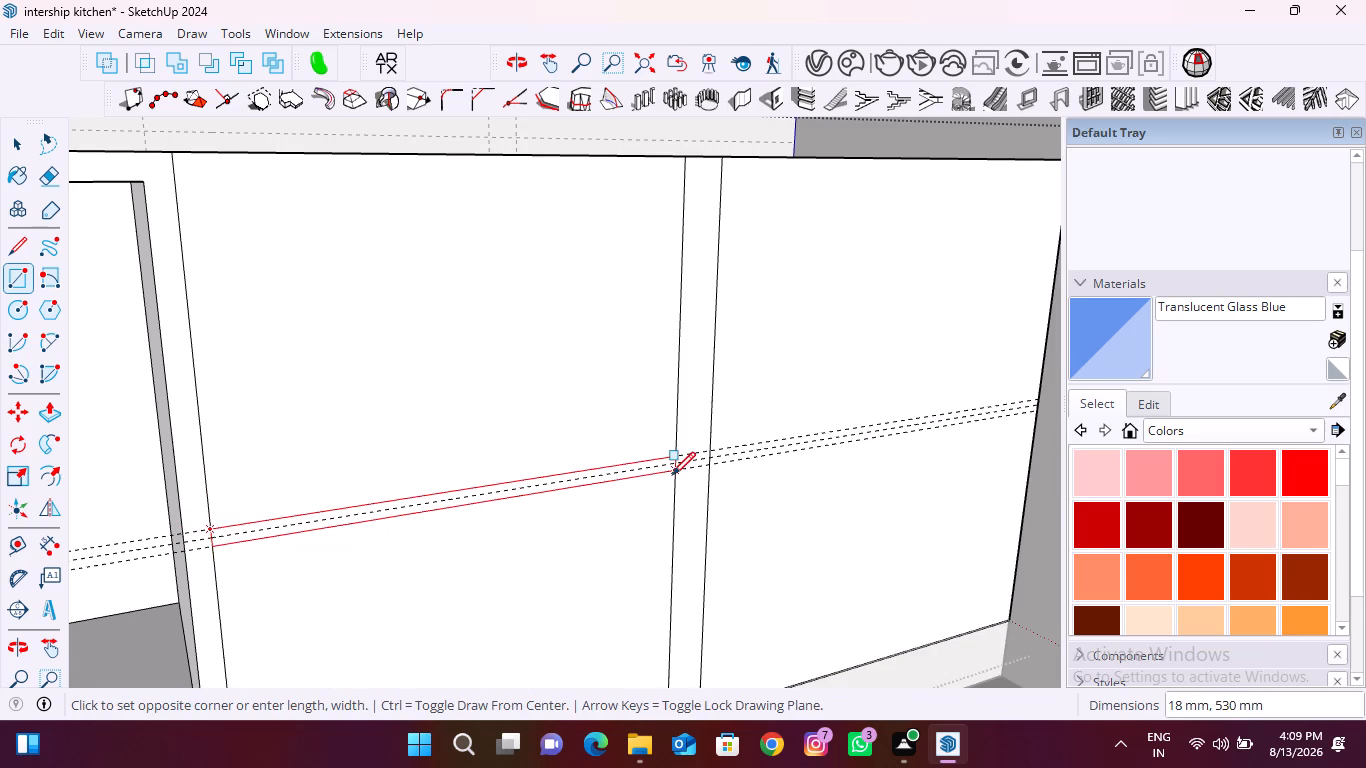
{"action": "left_click", "coordinate": [673, 475]}
{"action": "left_click", "coordinate": [713, 454]}
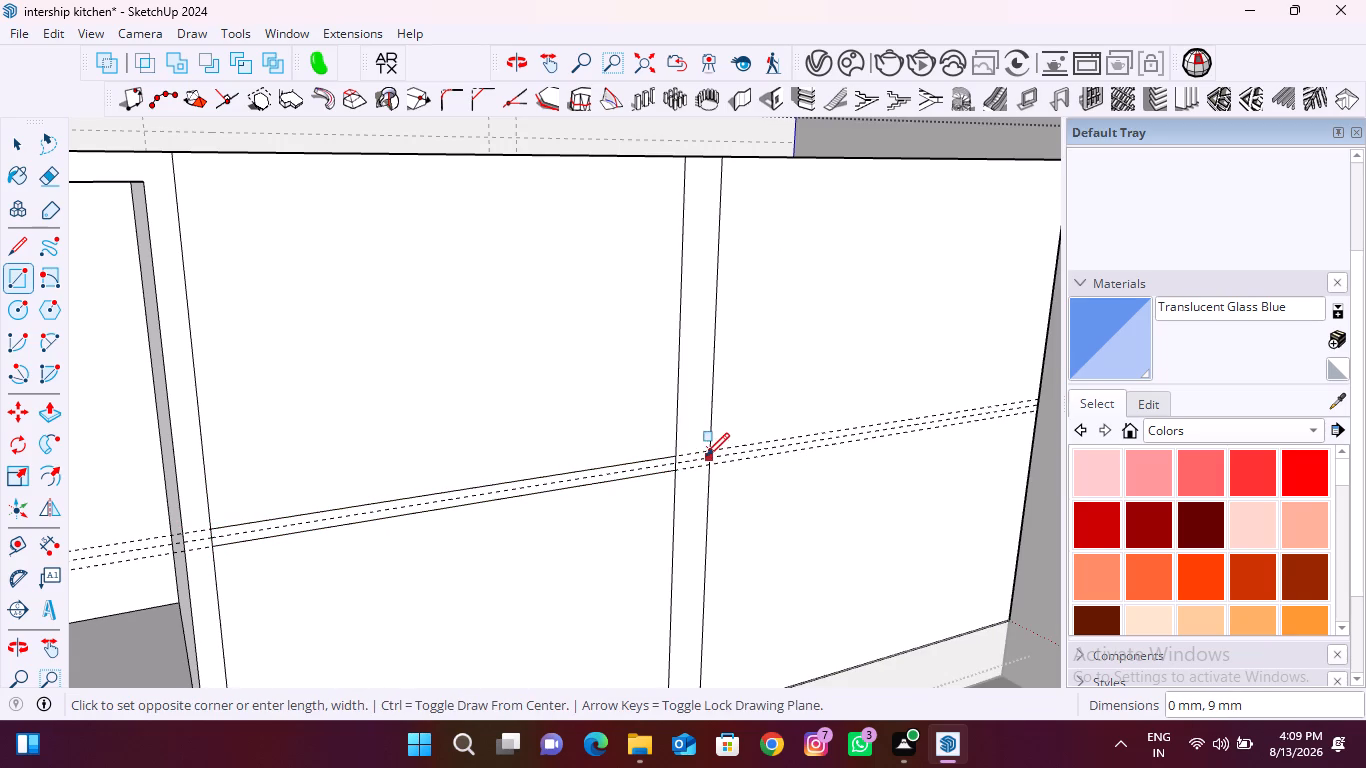
{"action": "scroll", "coordinate": [565, 452], "scroll_direction": "down", "scroll_amount": 9}
{"action": "scroll", "coordinate": [751, 447], "scroll_direction": "up", "scroll_amount": 6}
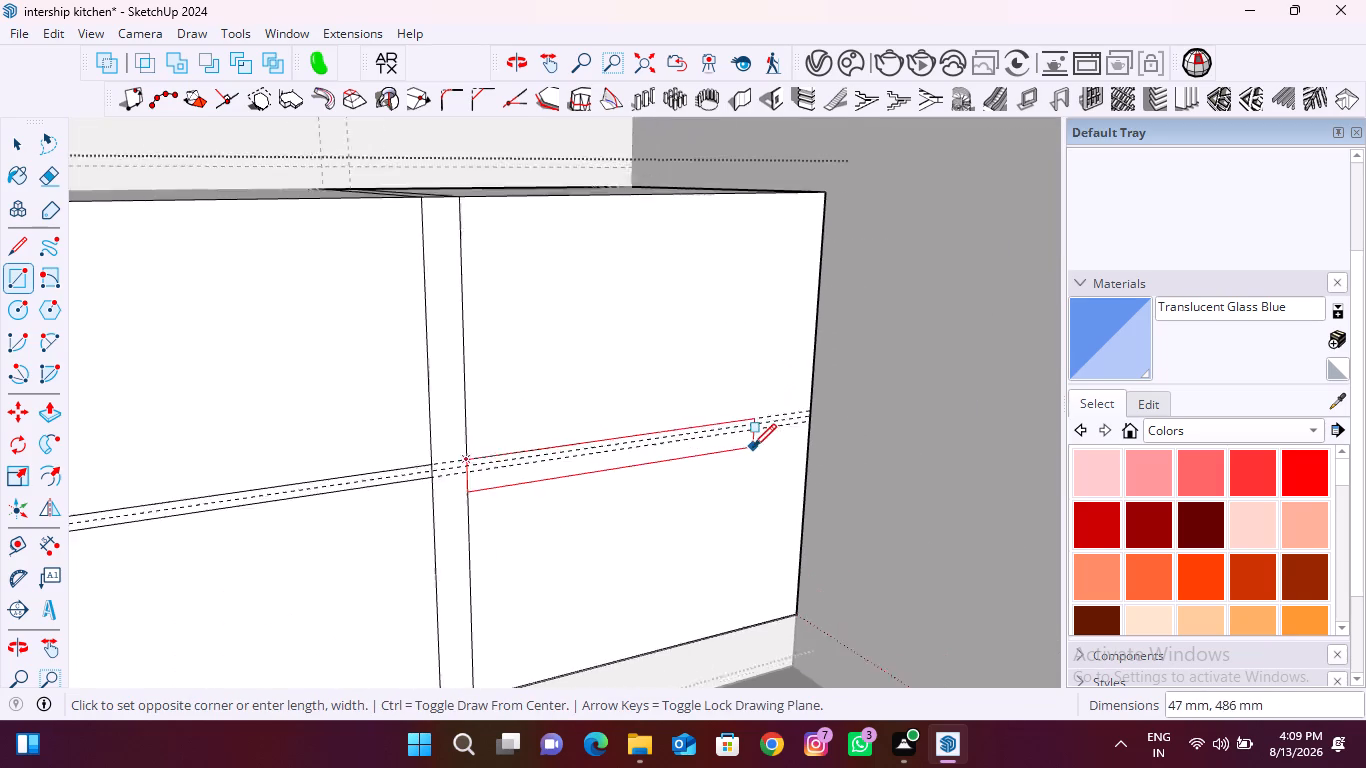
{"action": "scroll", "coordinate": [753, 447], "scroll_direction": "up", "scroll_amount": 5}
{"action": "left_click", "coordinate": [838, 409]}
{"action": "key", "text": "space"}
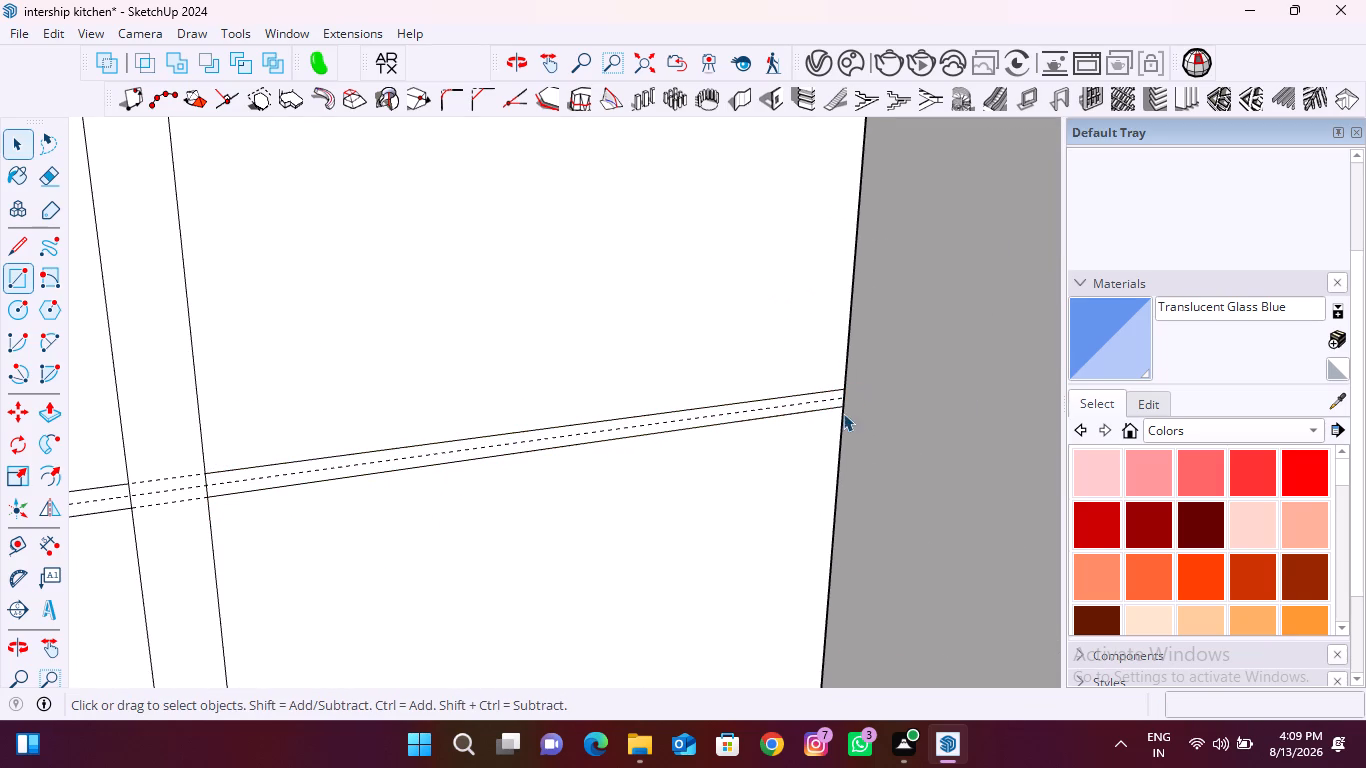
Push the two thin horizontal strips on the end and middle panels inward 18 mm as grooves.
{"action": "key", "text": "p"}
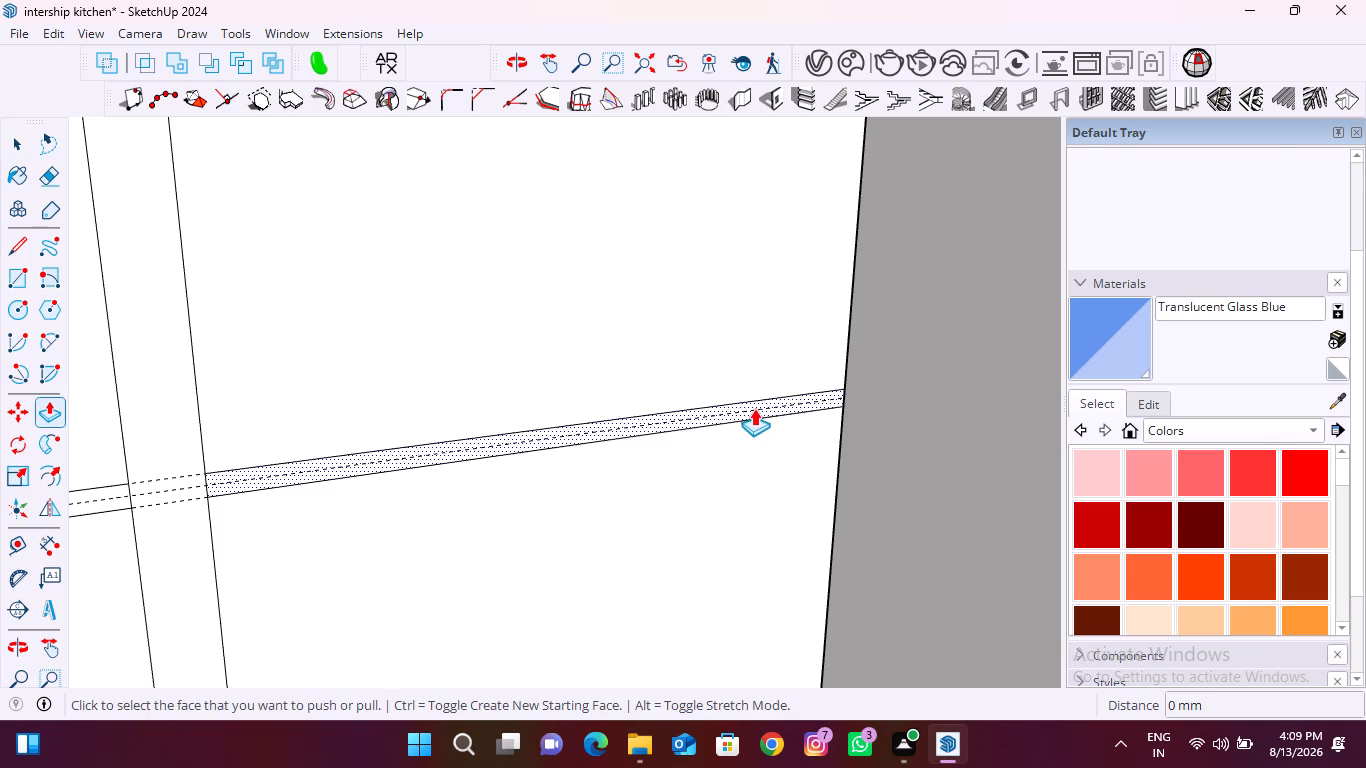
{"action": "left_click", "coordinate": [754, 408]}
{"action": "type", "text": "18"}
{"action": "key", "text": "Return"}
{"action": "scroll", "coordinate": [907, 400], "scroll_direction": "down", "scroll_amount": 10}
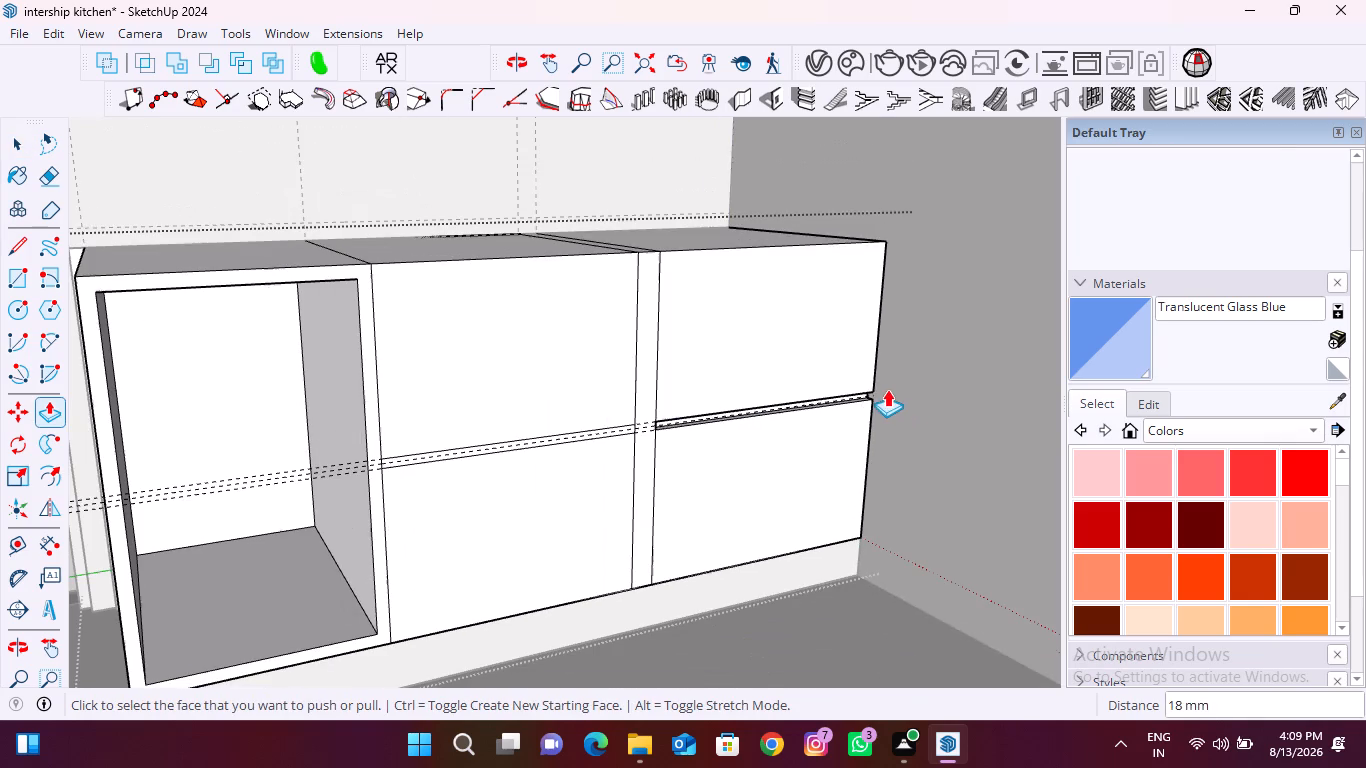
{"action": "double_click", "coordinate": [547, 438]}
{"action": "key", "text": "space"}
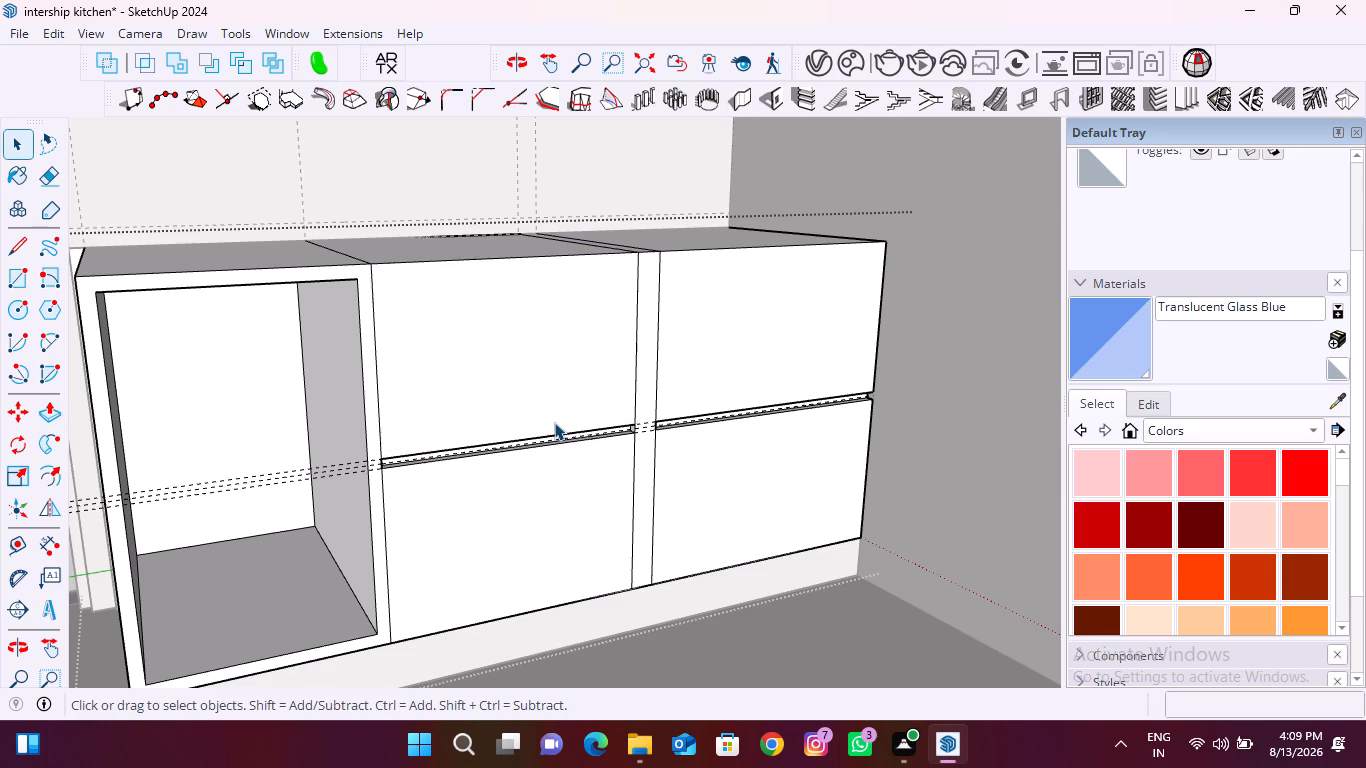
Erase the three horizontal guides running across the middle of the cabinet fronts.
{"action": "scroll", "coordinate": [554, 422], "scroll_direction": "down", "scroll_amount": 5}
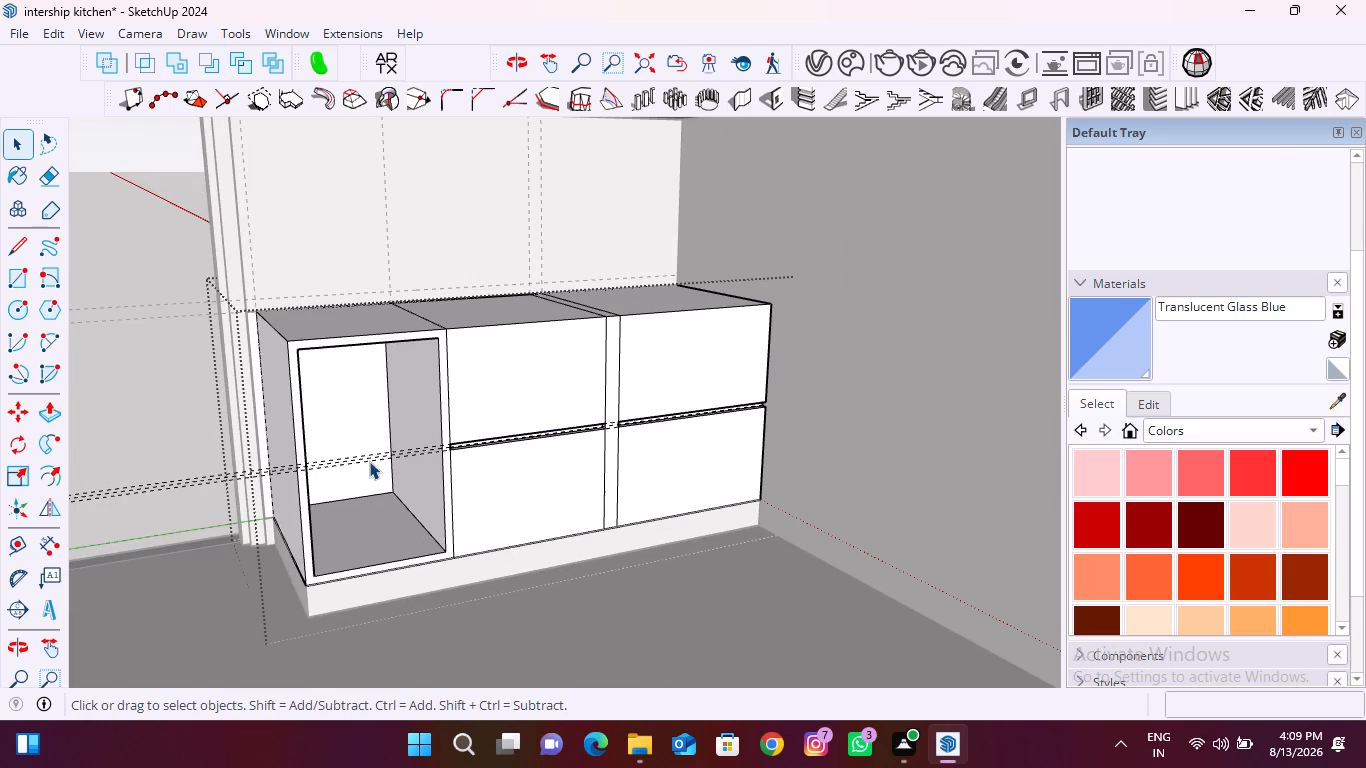
{"action": "key", "text": "e"}
{"action": "left_click_drag", "start_coordinate": [350, 452], "coordinate": [350, 455]}
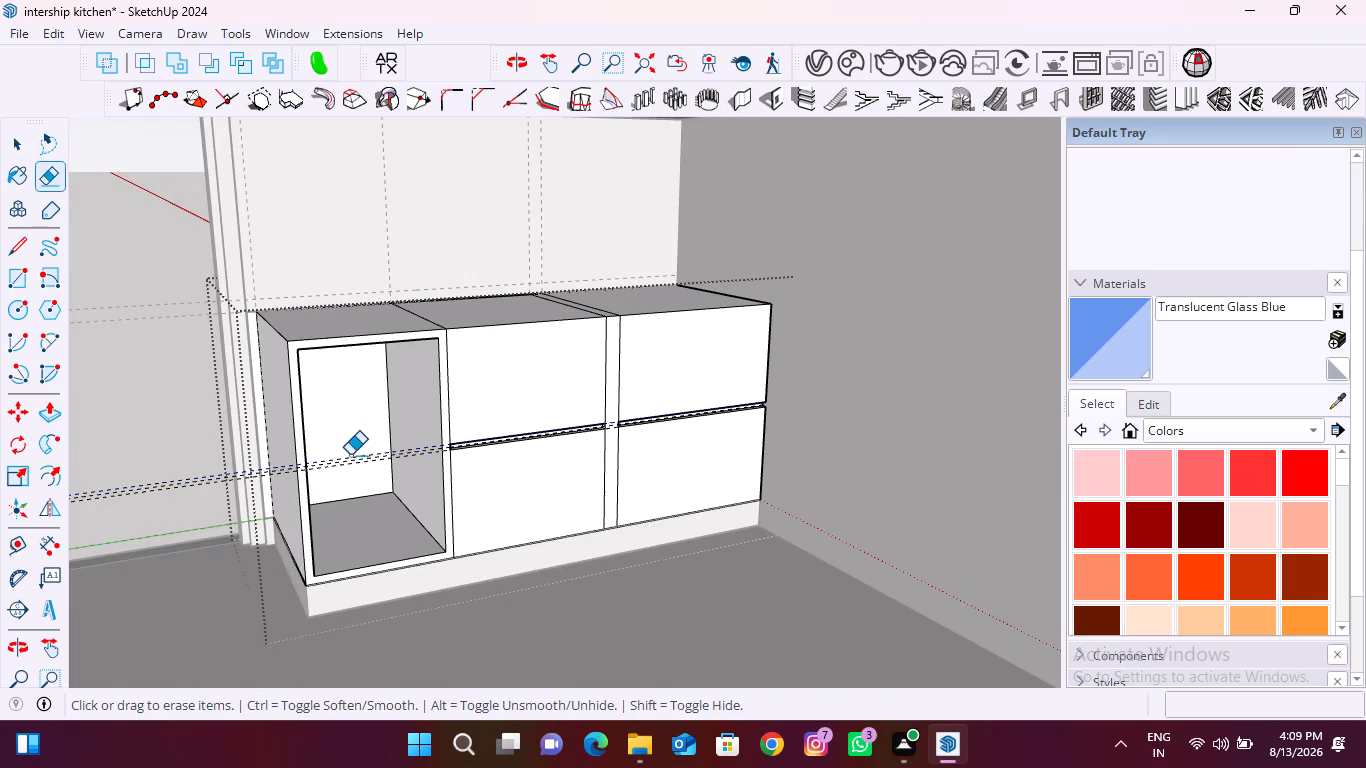
{"action": "left_click_drag", "start_coordinate": [350, 455], "coordinate": [352, 469]}
{"action": "key", "text": "space"}
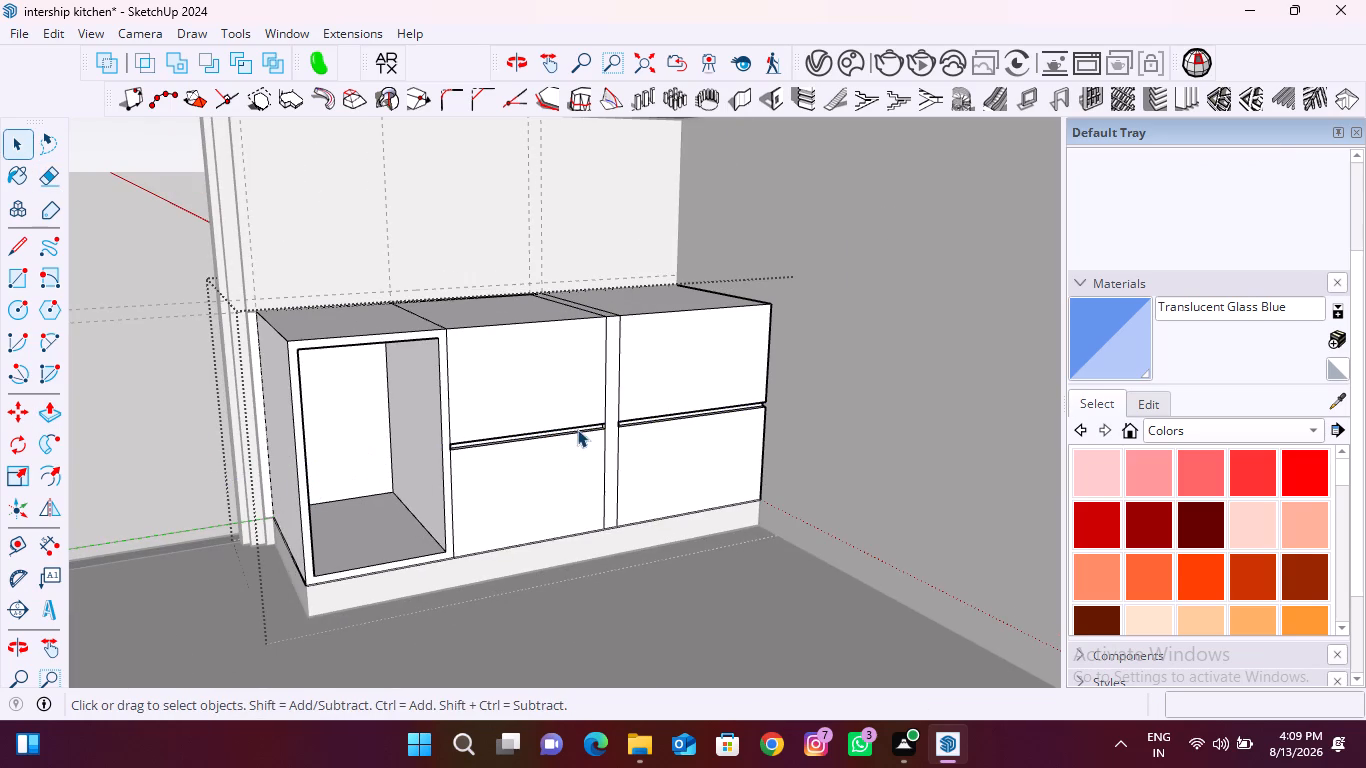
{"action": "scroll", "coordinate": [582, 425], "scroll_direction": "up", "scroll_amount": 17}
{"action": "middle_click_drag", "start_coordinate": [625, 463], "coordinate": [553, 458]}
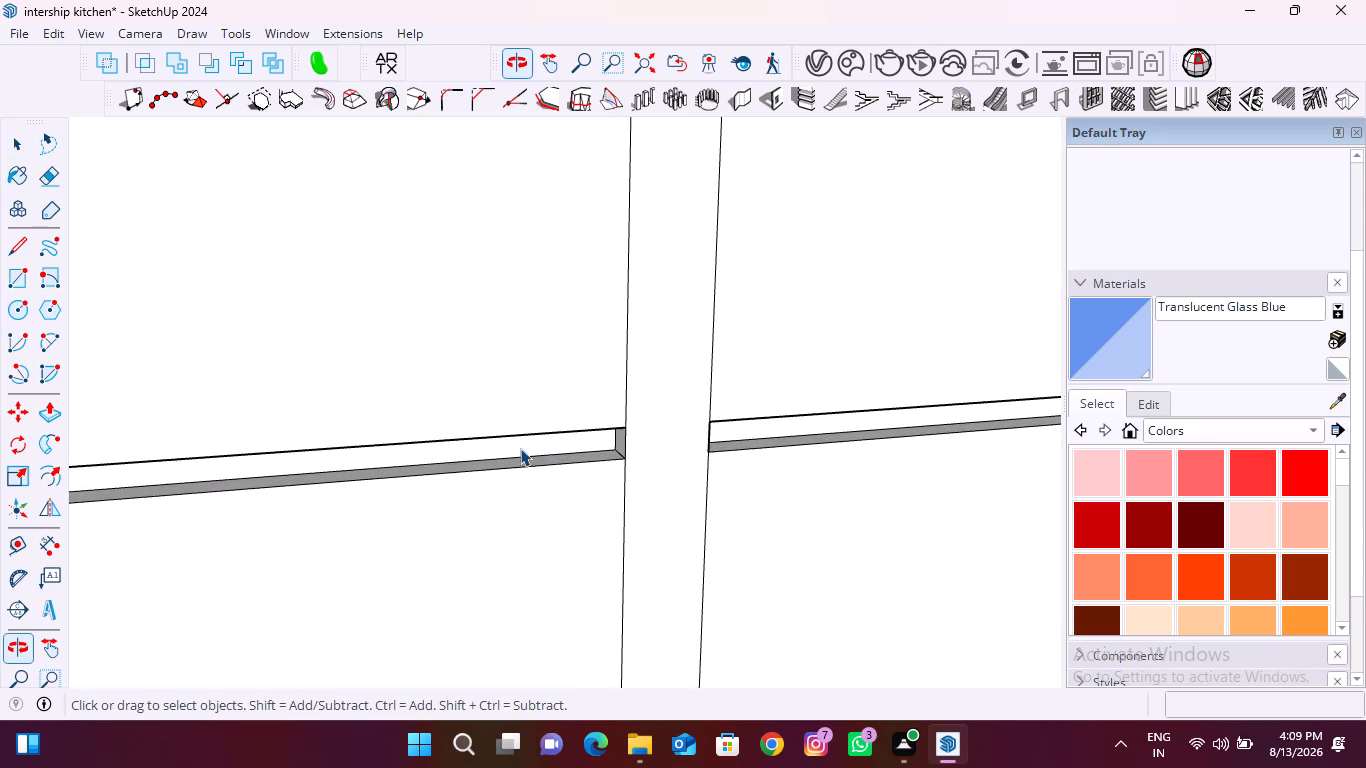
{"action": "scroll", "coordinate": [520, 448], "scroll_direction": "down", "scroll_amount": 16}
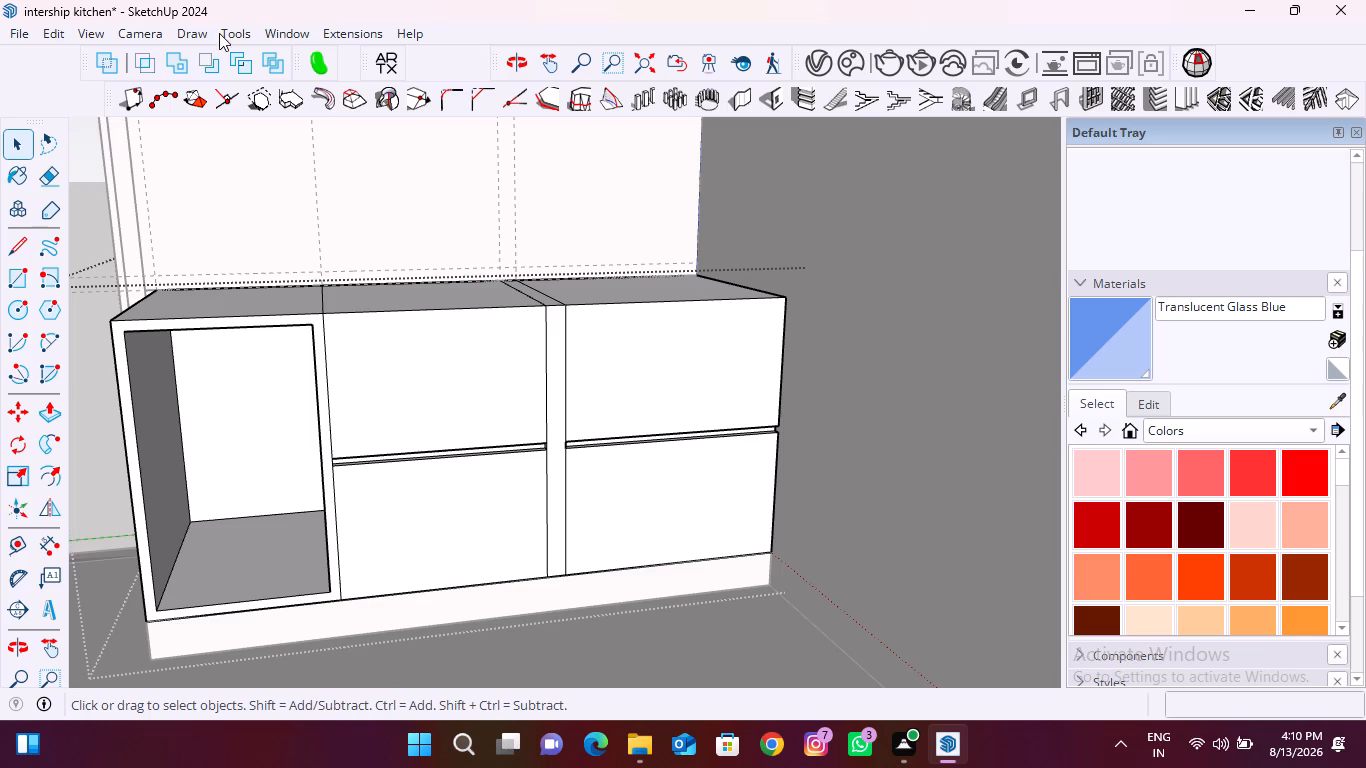
Open 3D Warehouse and search its models for "wiker baskets".
{"action": "left_click", "coordinate": [283, 32]}
{"action": "left_click", "coordinate": [345, 189]}
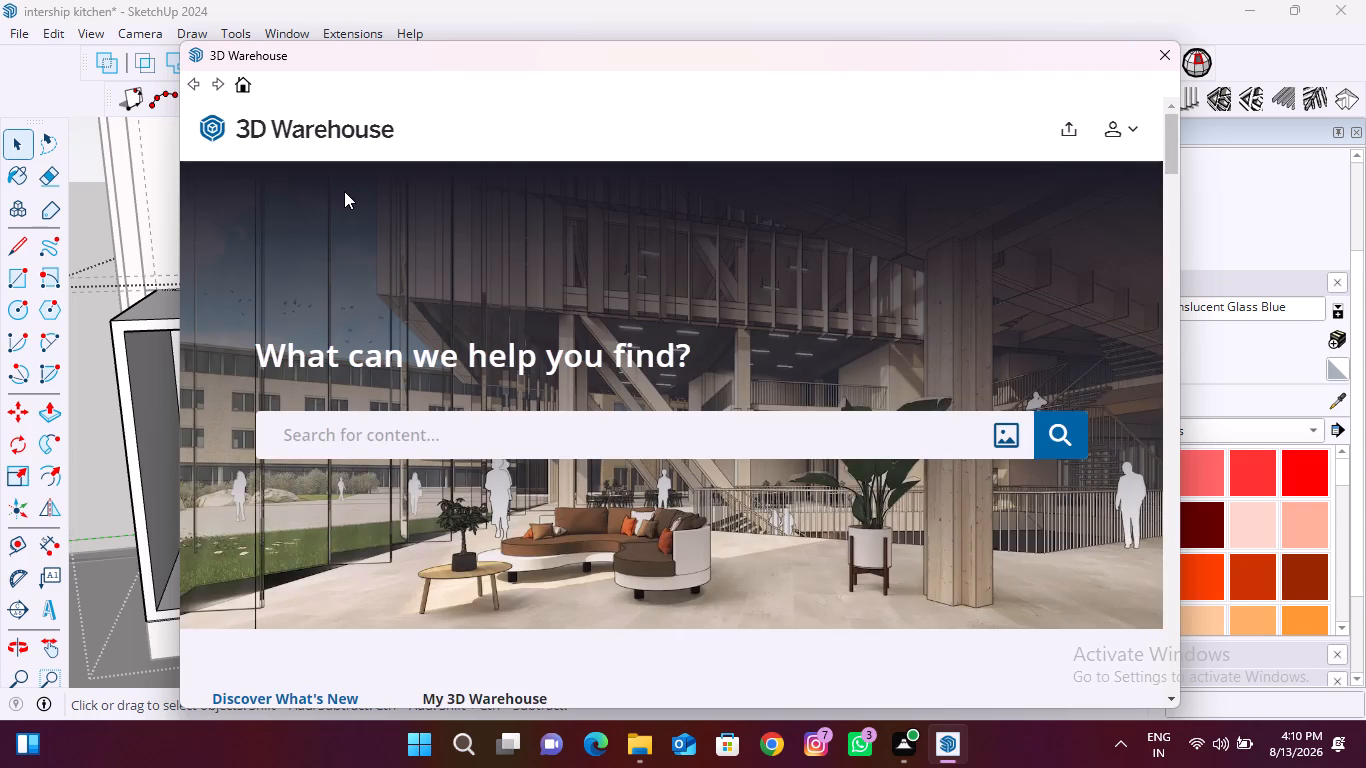
{"action": "left_click", "coordinate": [464, 433]}
{"action": "type", "text": "wiker"}
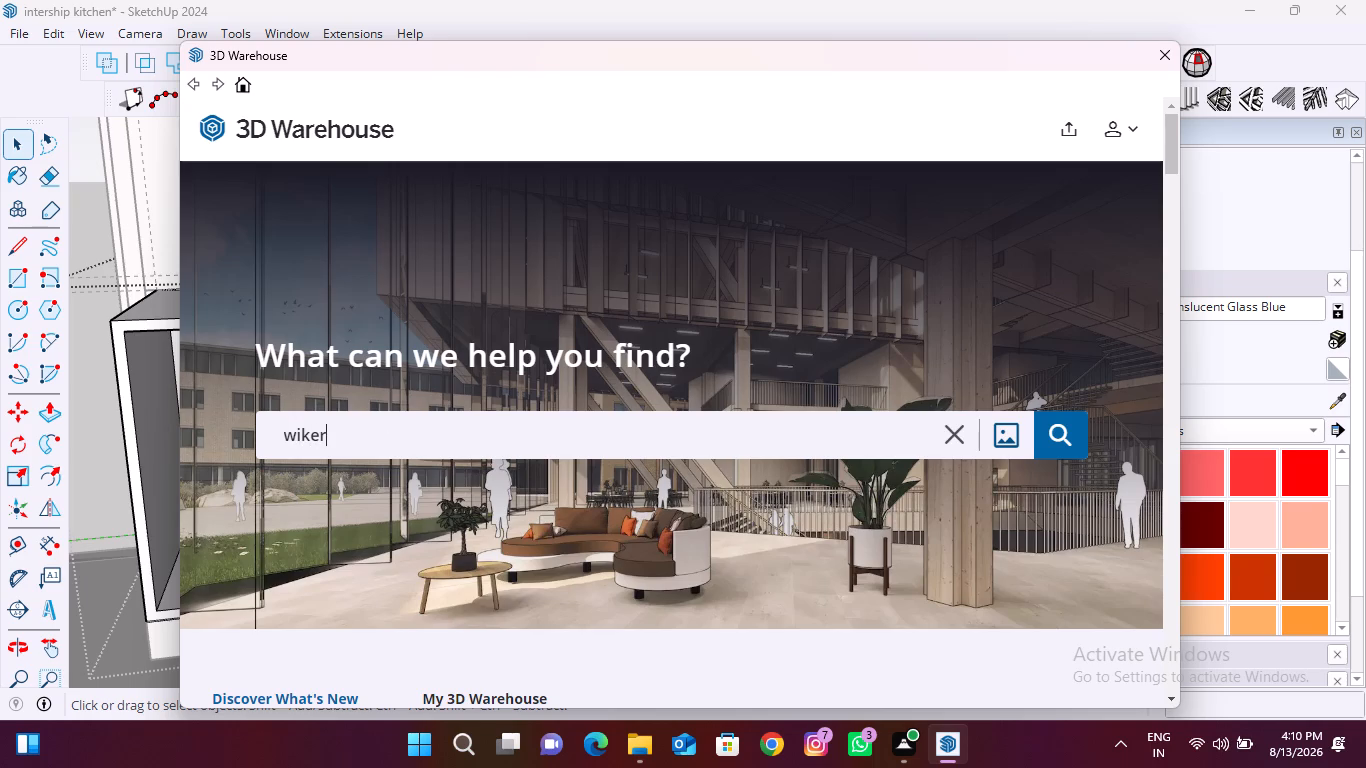
{"action": "key", "text": "space"}
{"action": "type", "text": "bas"}
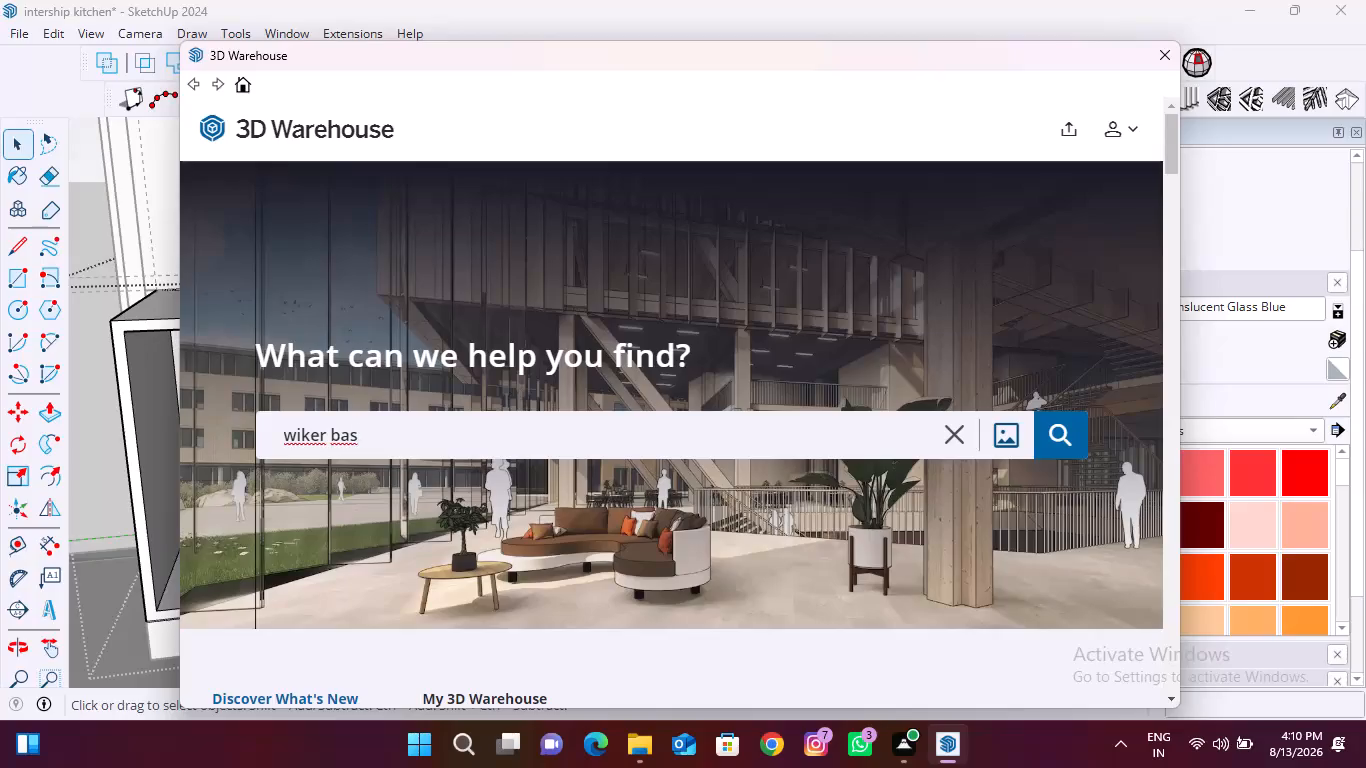
{"action": "type", "text": "kets"}
{"action": "key", "text": "Return"}
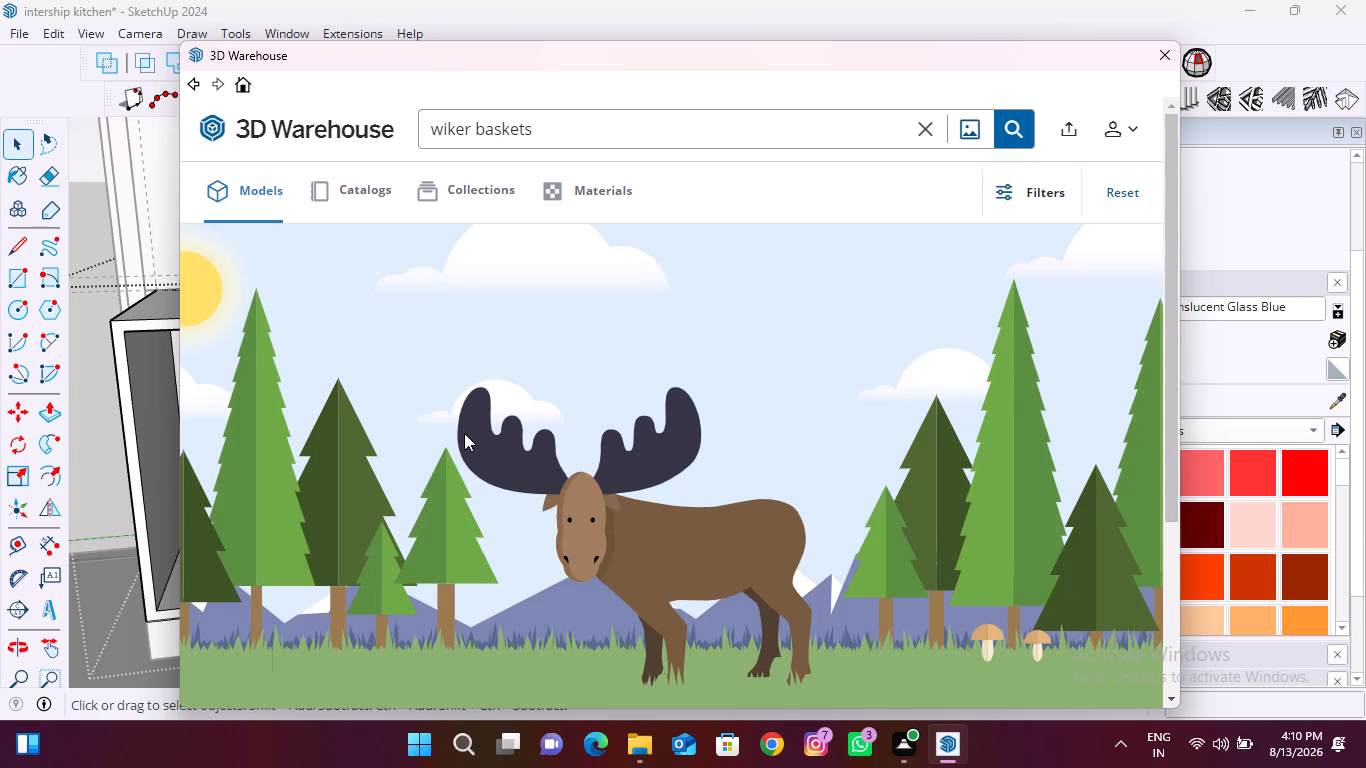
Shorten the model search to "baskets" and run it again.
{"action": "left_click", "coordinate": [473, 129]}
{"action": "key", "text": "BackSpace"}
{"action": "key", "text": "BackSpace"}
{"action": "key", "text": "BackSpace"}
{"action": "key", "text": "BackSpace"}
{"action": "key", "text": "BackSpace"}
{"action": "key", "text": "BackSpace"}
{"action": "key", "text": "Return"}
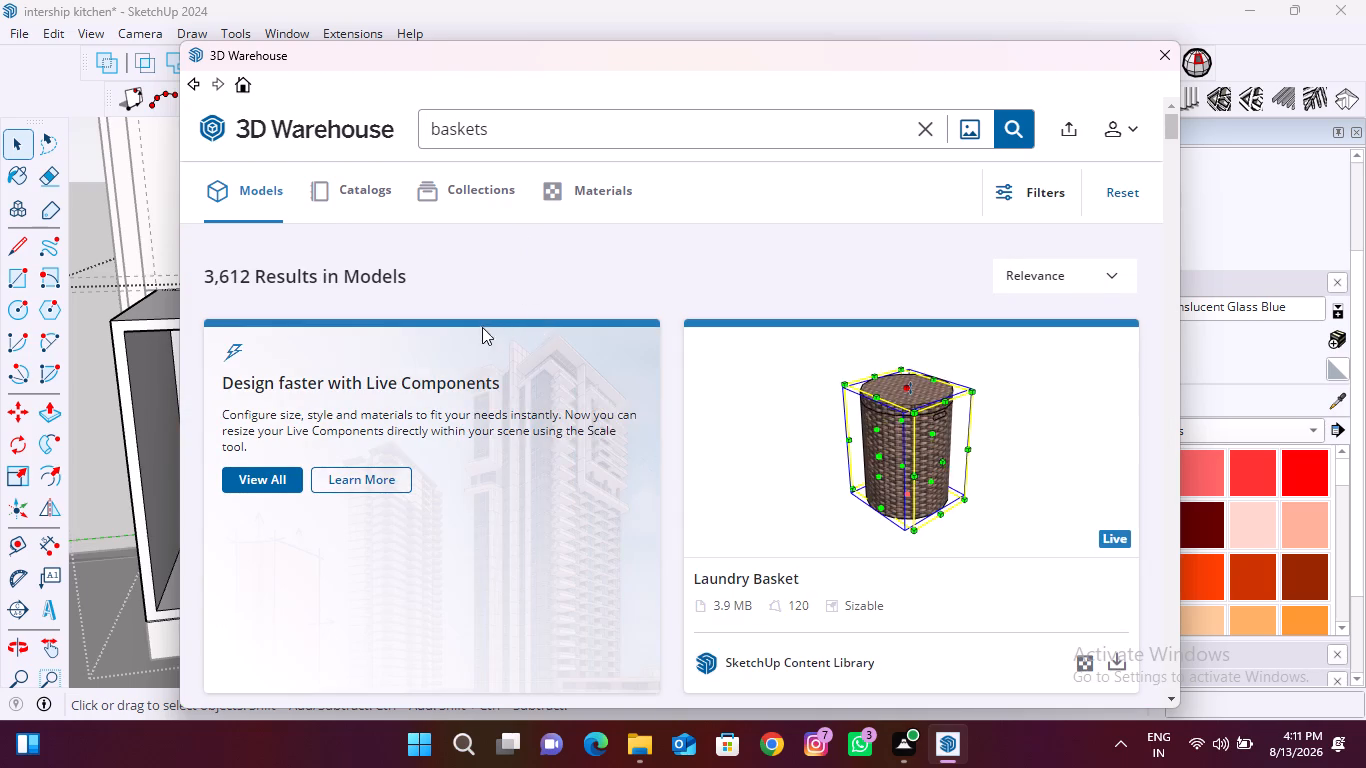
Look through the basket search results for a rectangular wicker basket that suits the open cabinet box.
{"action": "scroll", "coordinate": [482, 327], "scroll_direction": "down", "scroll_amount": 4}
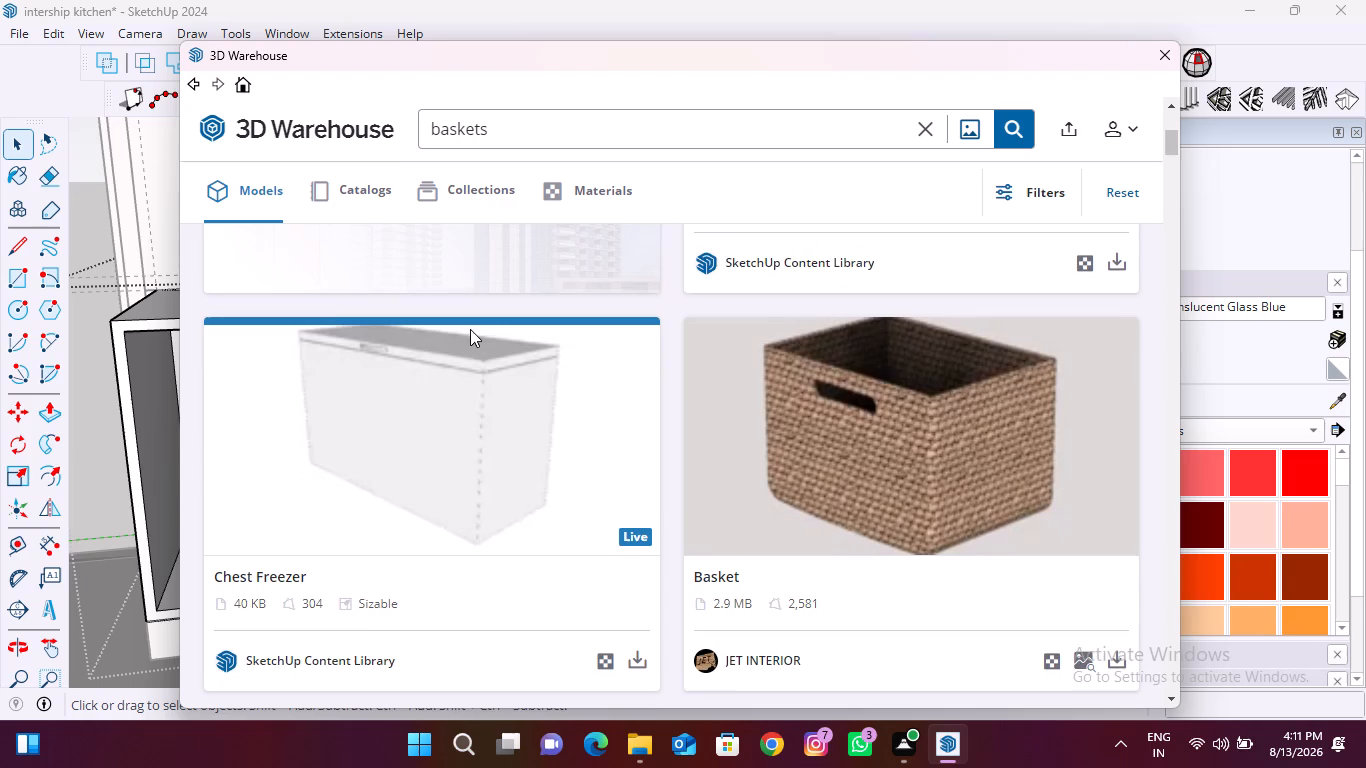
{"action": "scroll", "coordinate": [470, 329], "scroll_direction": "down", "scroll_amount": 2}
{"action": "scroll", "coordinate": [470, 329], "scroll_direction": "up", "scroll_amount": 1}
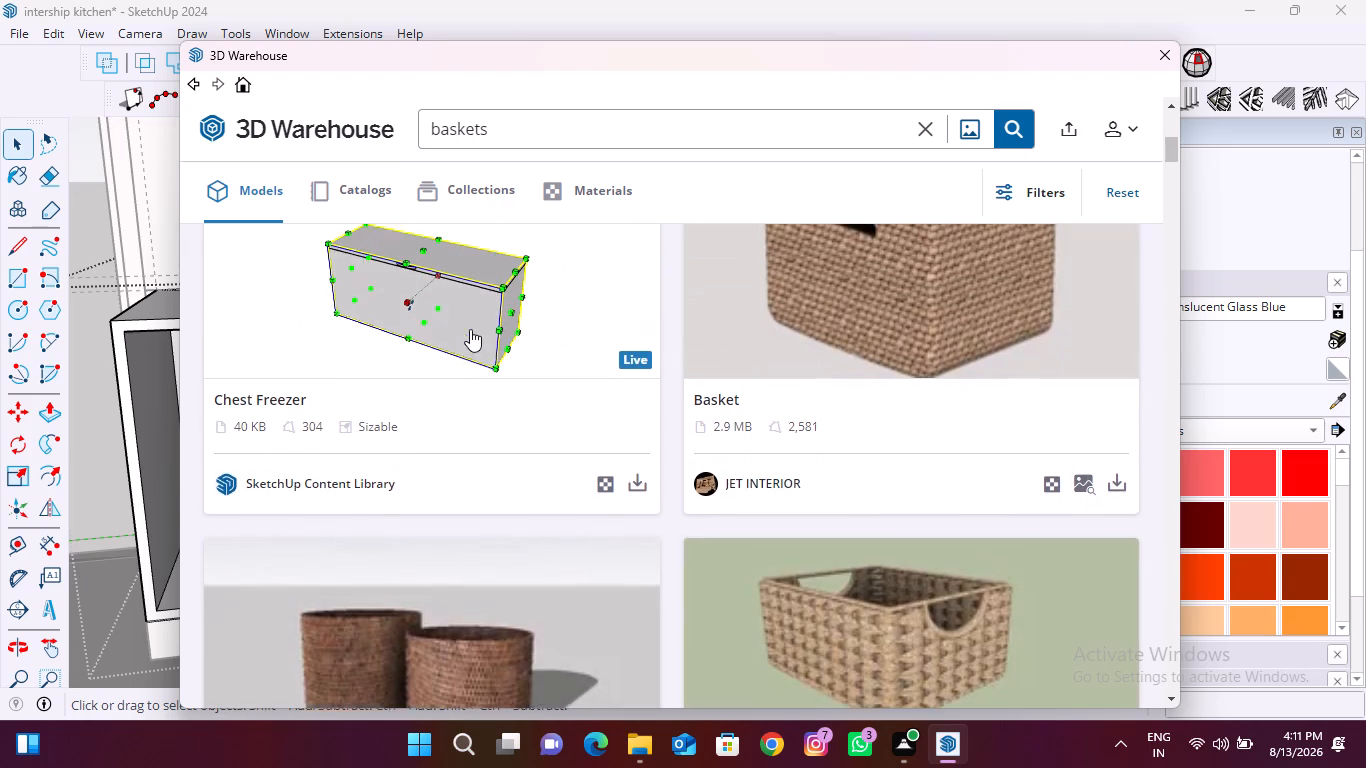
{"action": "scroll", "coordinate": [470, 329], "scroll_direction": "up", "scroll_amount": 1}
{"action": "scroll", "coordinate": [470, 329], "scroll_direction": "down", "scroll_amount": 5}
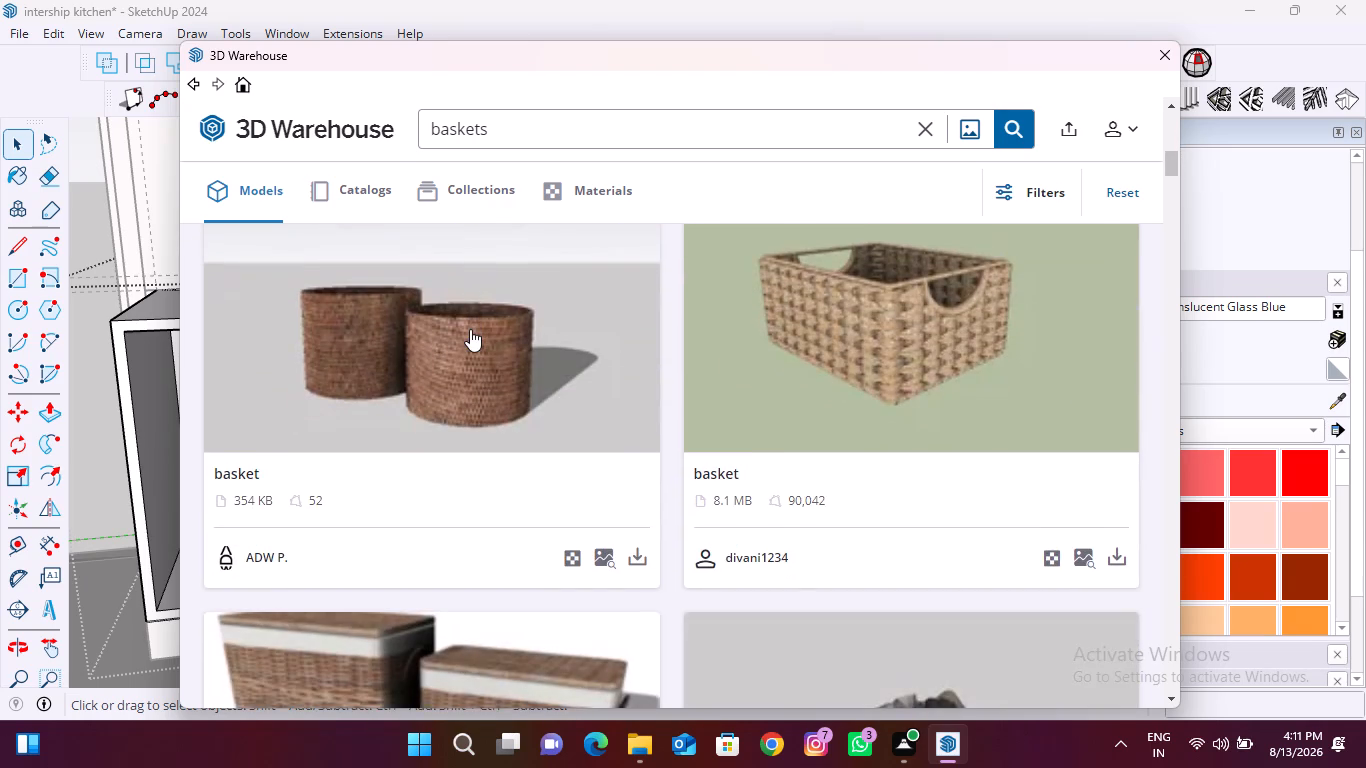
{"action": "scroll", "coordinate": [470, 329], "scroll_direction": "down", "scroll_amount": 6}
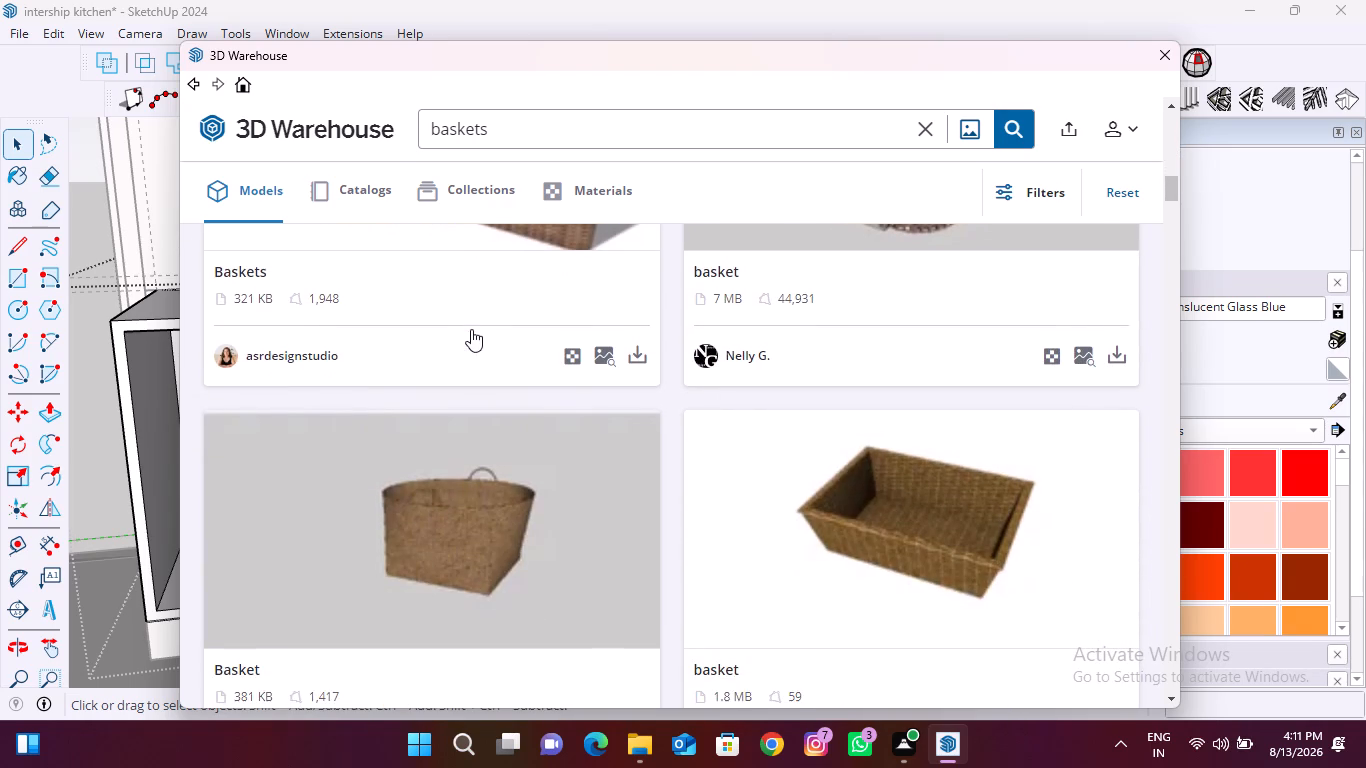
{"action": "scroll", "coordinate": [471, 329], "scroll_direction": "down", "scroll_amount": 2}
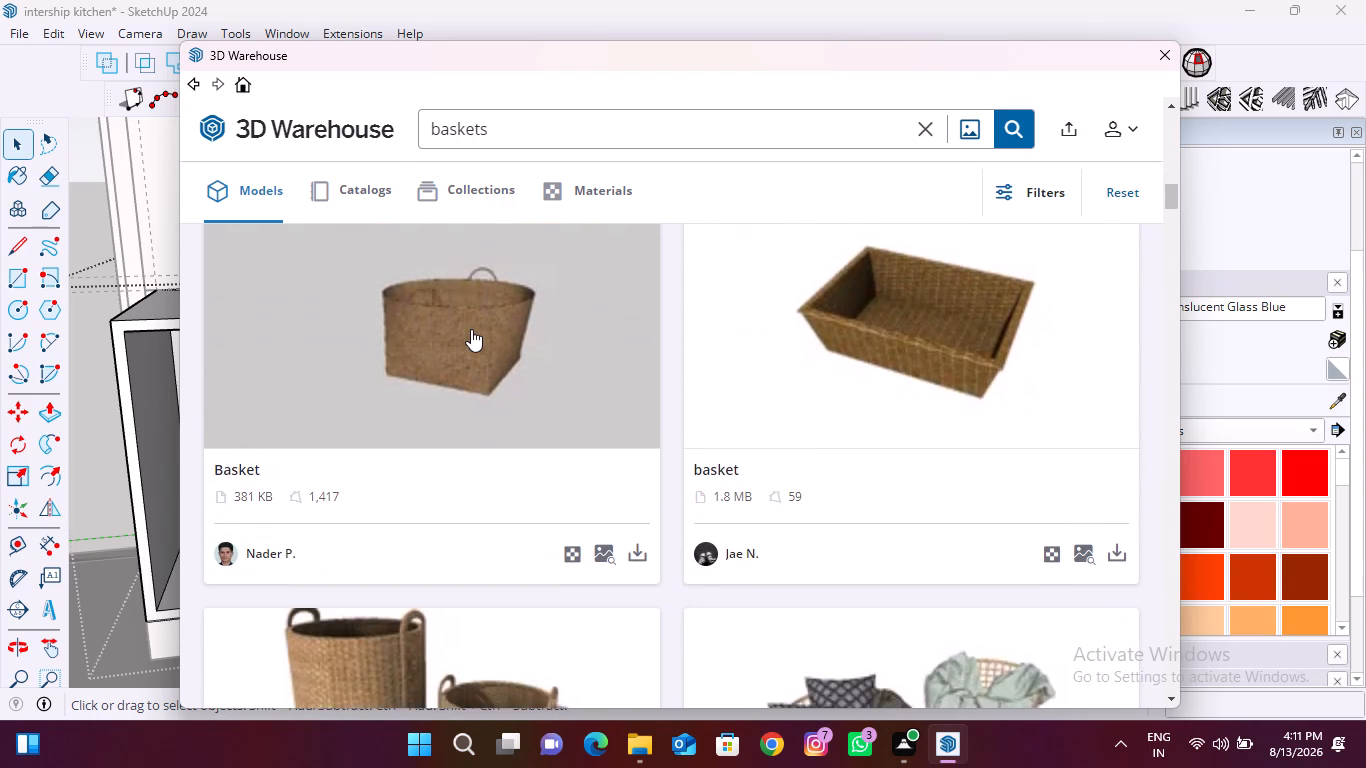
{"action": "scroll", "coordinate": [471, 329], "scroll_direction": "down", "scroll_amount": 4}
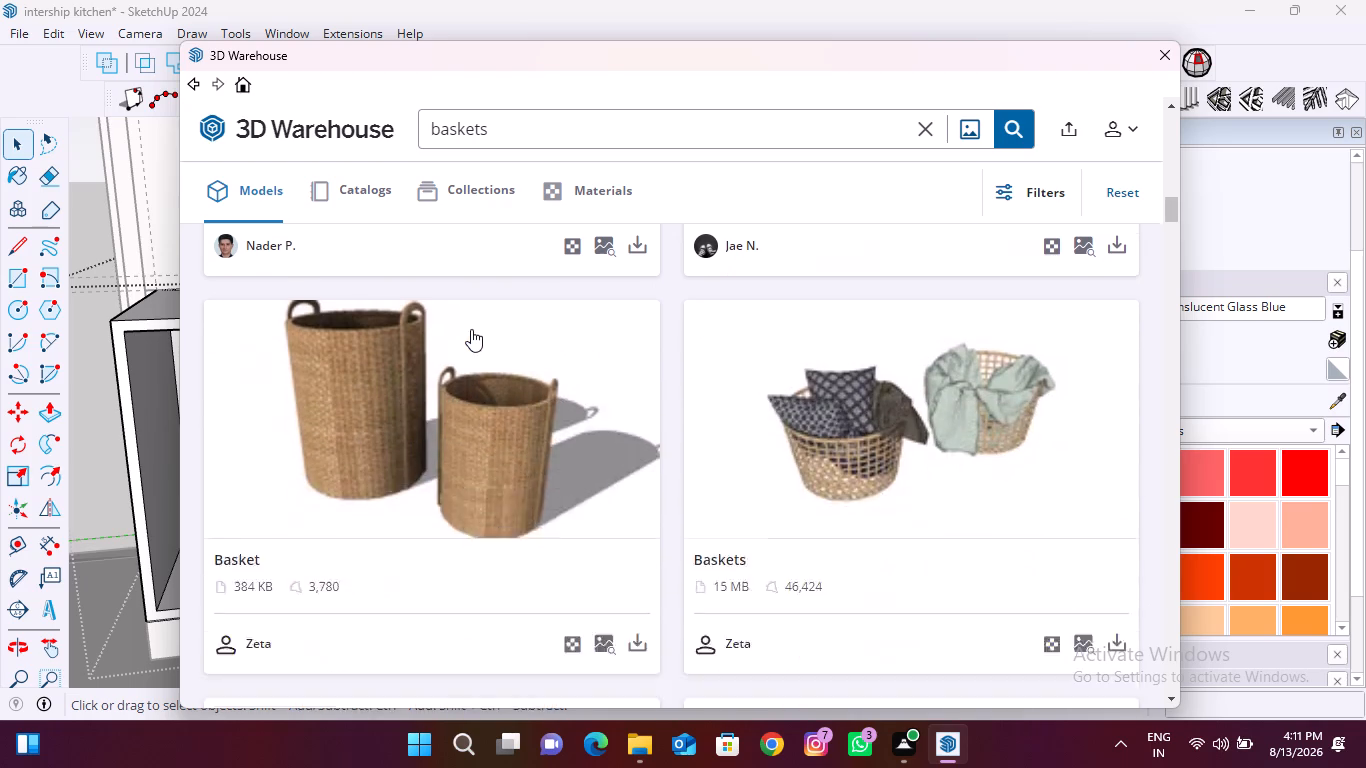
{"action": "scroll", "coordinate": [471, 329], "scroll_direction": "down", "scroll_amount": 6}
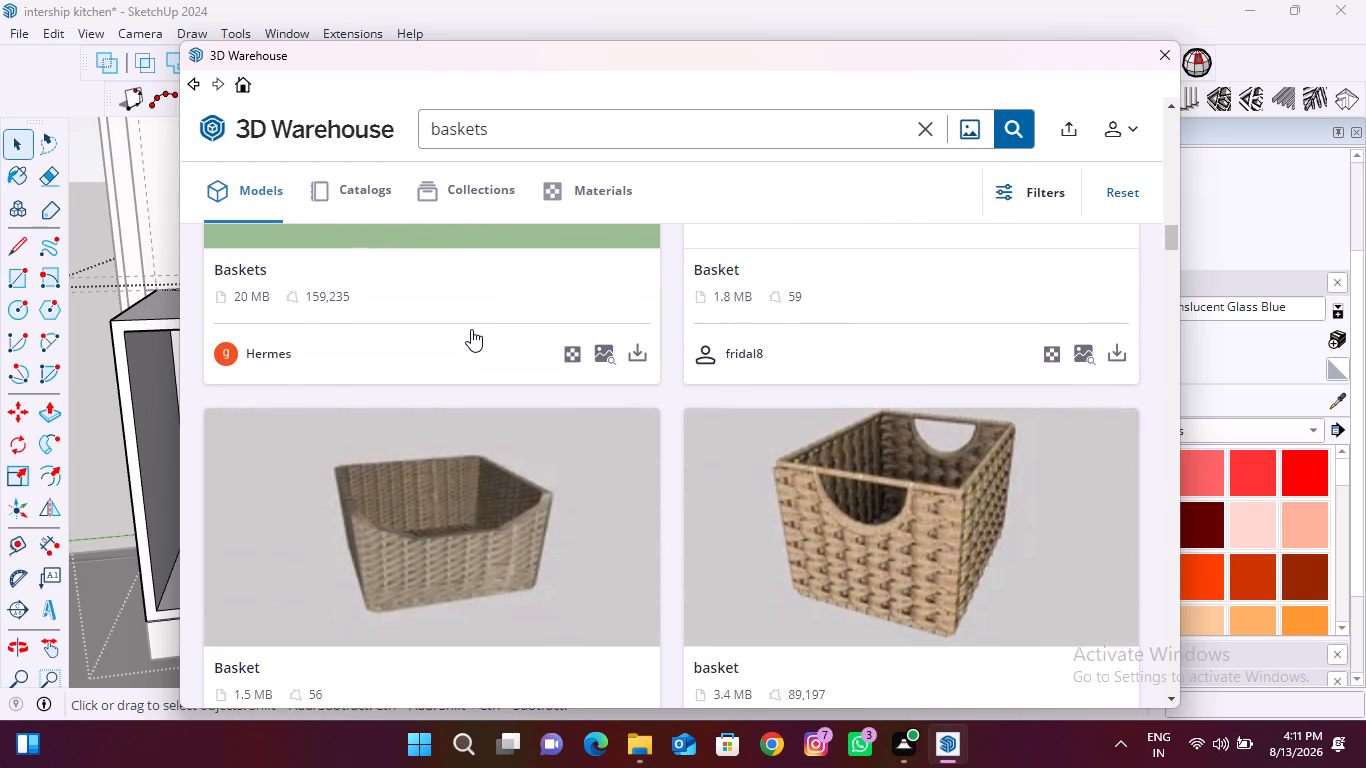
{"action": "scroll", "coordinate": [471, 329], "scroll_direction": "down", "scroll_amount": 4}
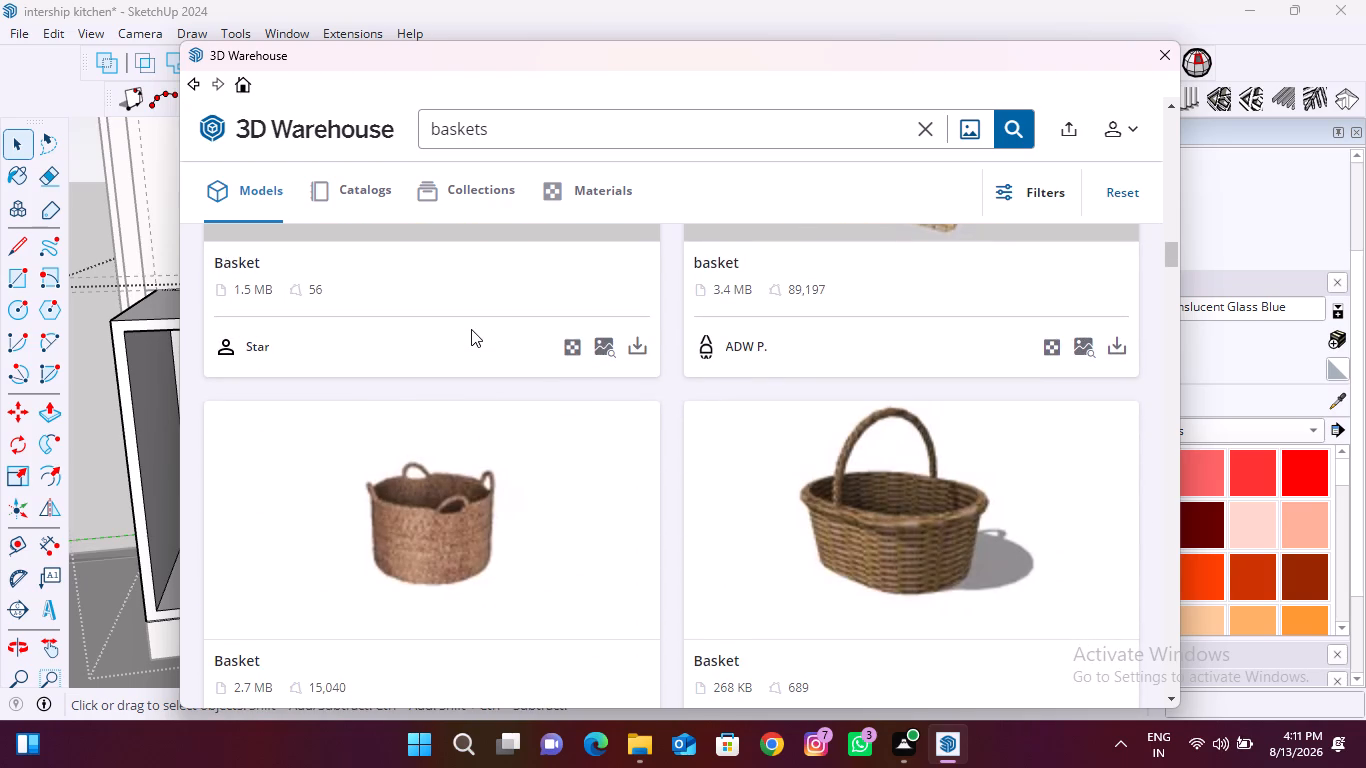
{"action": "scroll", "coordinate": [471, 329], "scroll_direction": "down", "scroll_amount": 11}
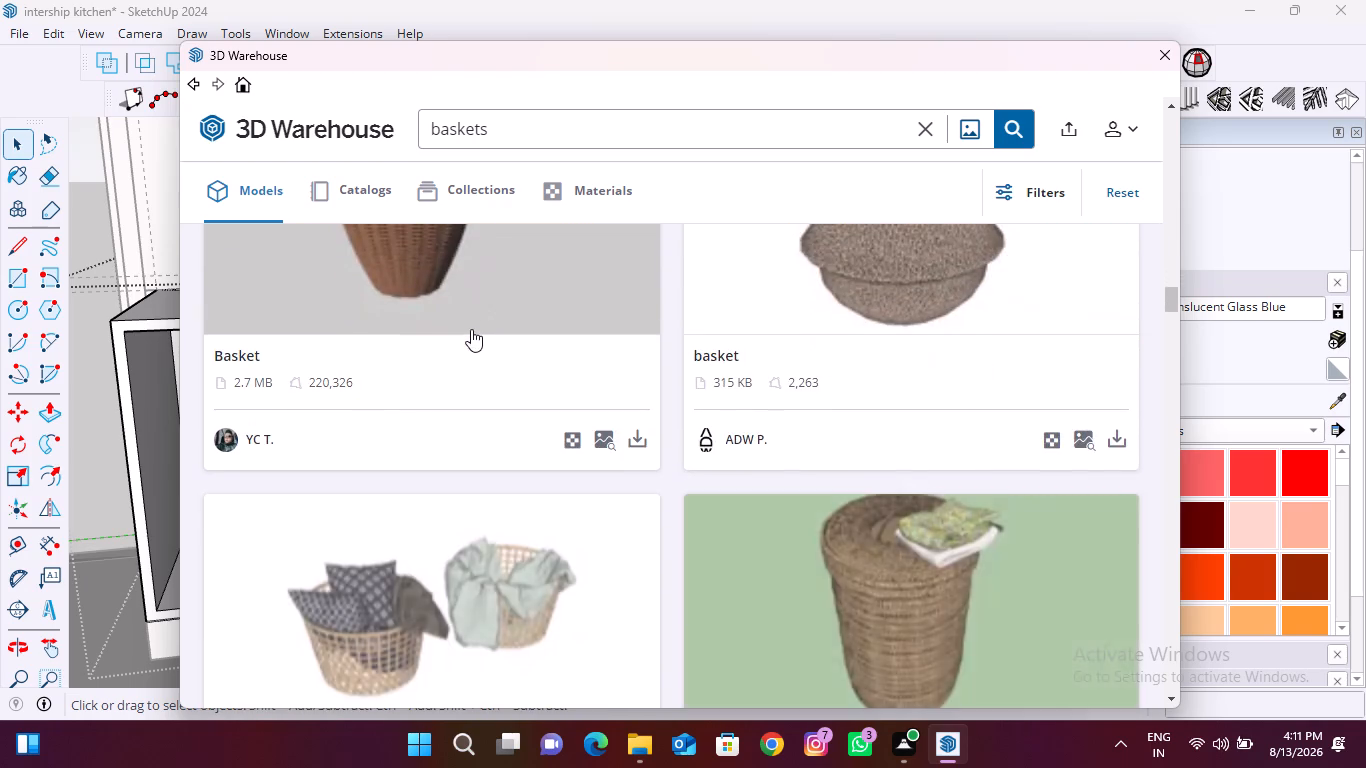
{"action": "scroll", "coordinate": [471, 329], "scroll_direction": "down", "scroll_amount": 12}
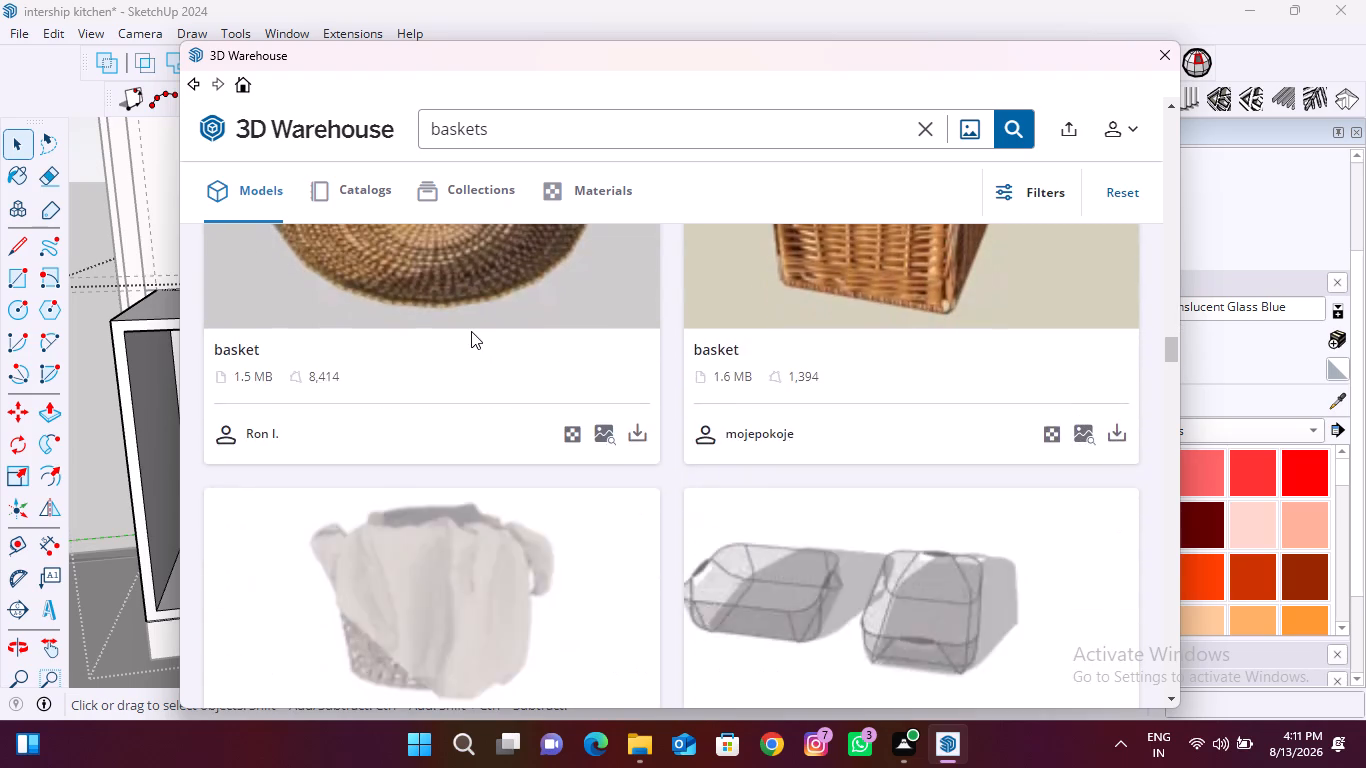
{"action": "scroll", "coordinate": [471, 331], "scroll_direction": "up", "scroll_amount": 2}
{"action": "scroll", "coordinate": [471, 331], "scroll_direction": "down", "scroll_amount": 2}
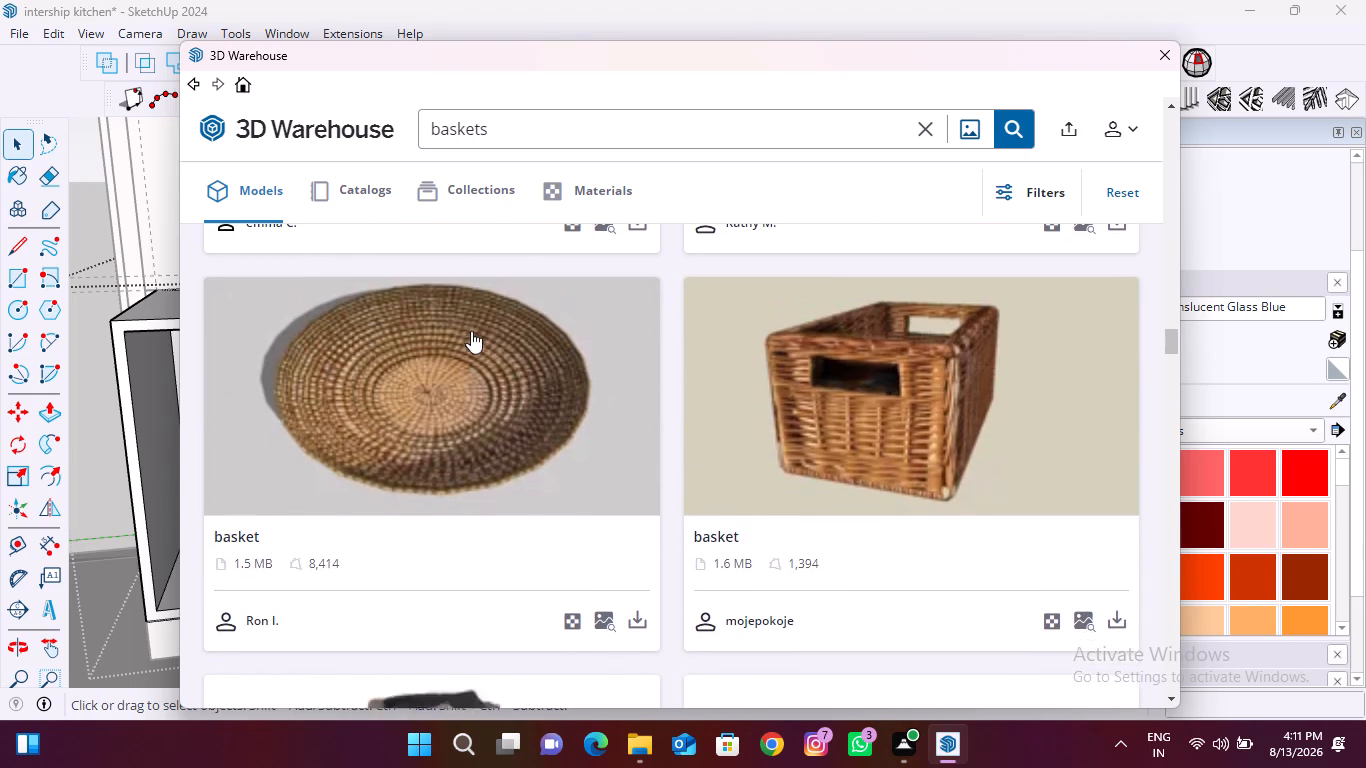
{"action": "scroll", "coordinate": [471, 331], "scroll_direction": "down", "scroll_amount": 19}
{"action": "scroll", "coordinate": [471, 331], "scroll_direction": "down", "scroll_amount": 5}
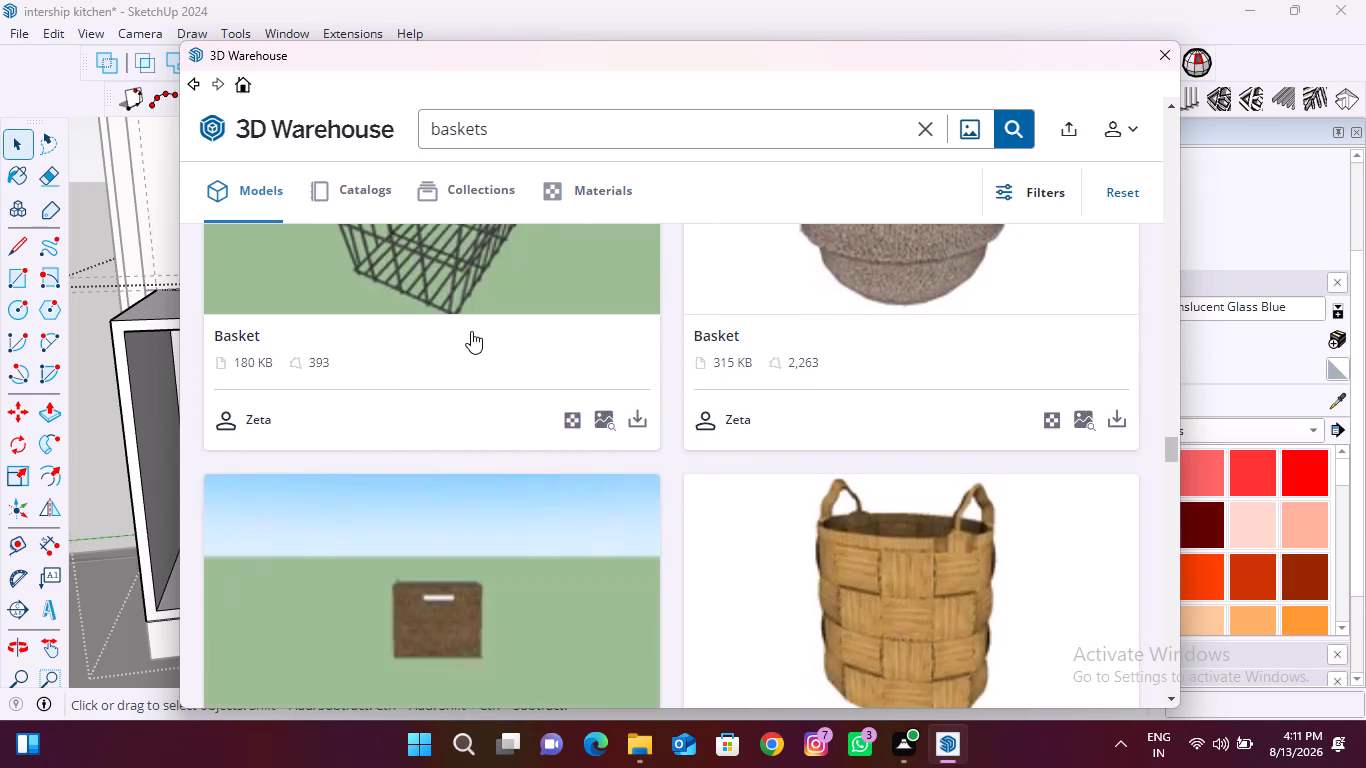
{"action": "scroll", "coordinate": [471, 331], "scroll_direction": "down", "scroll_amount": 8}
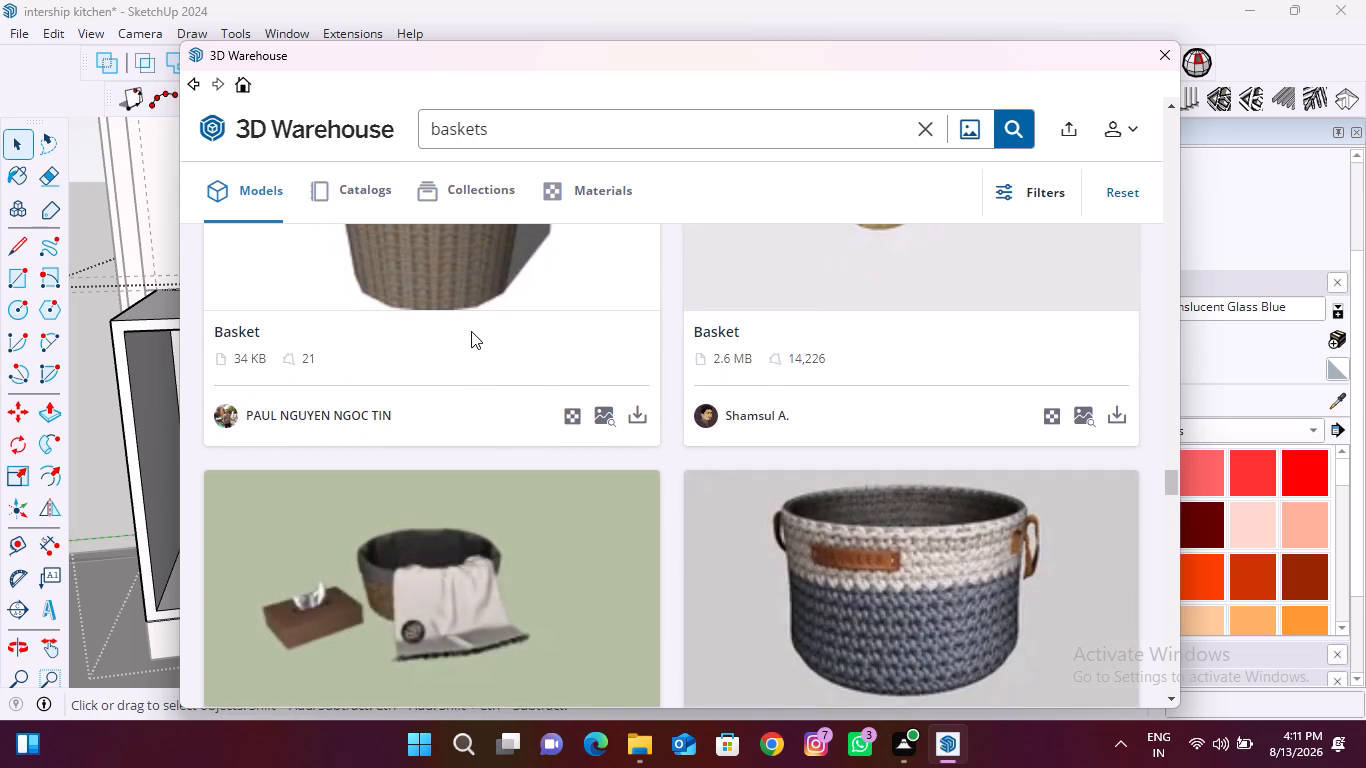
{"action": "scroll", "coordinate": [471, 331], "scroll_direction": "up", "scroll_amount": 17}
{"action": "scroll", "coordinate": [471, 331], "scroll_direction": "up", "scroll_amount": 5}
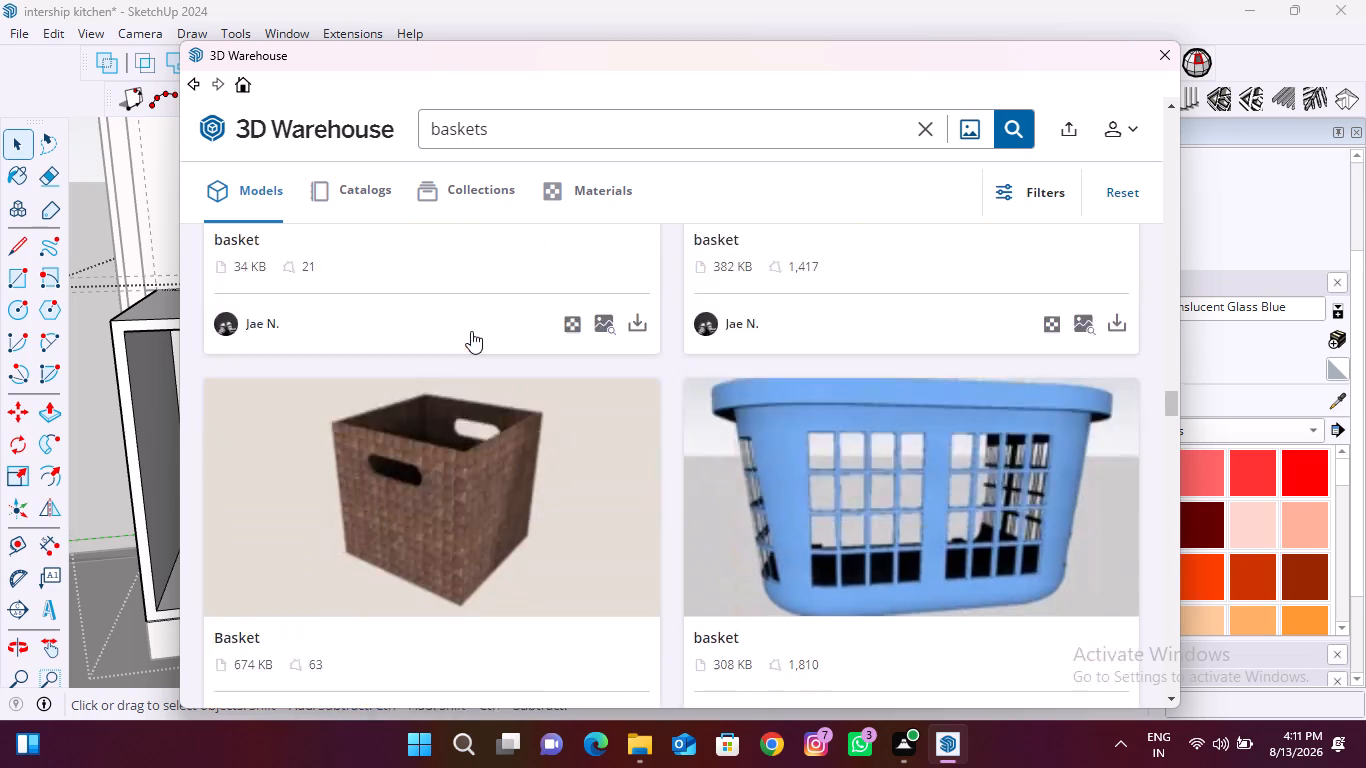
{"action": "scroll", "coordinate": [471, 331], "scroll_direction": "up", "scroll_amount": 15}
{"action": "scroll", "coordinate": [471, 331], "scroll_direction": "up", "scroll_amount": 7}
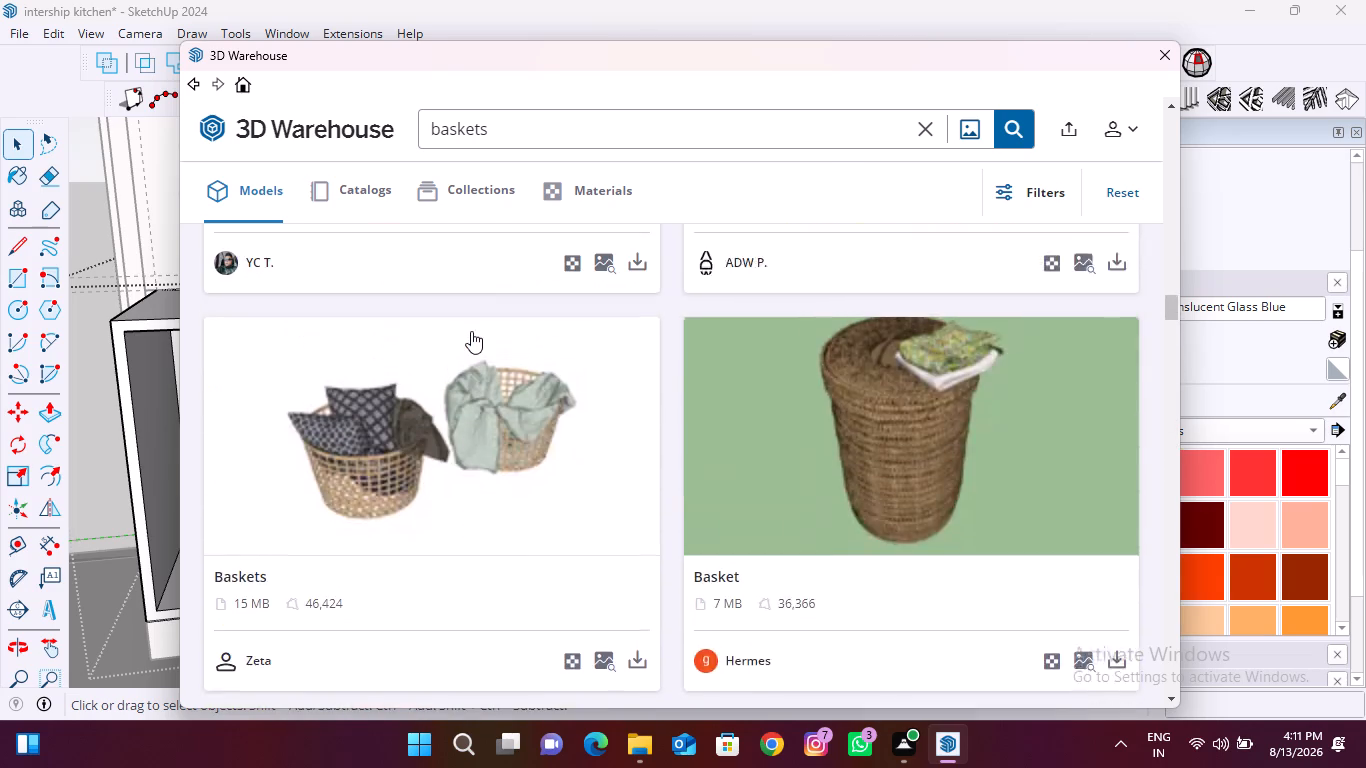
{"action": "scroll", "coordinate": [471, 331], "scroll_direction": "up", "scroll_amount": 7}
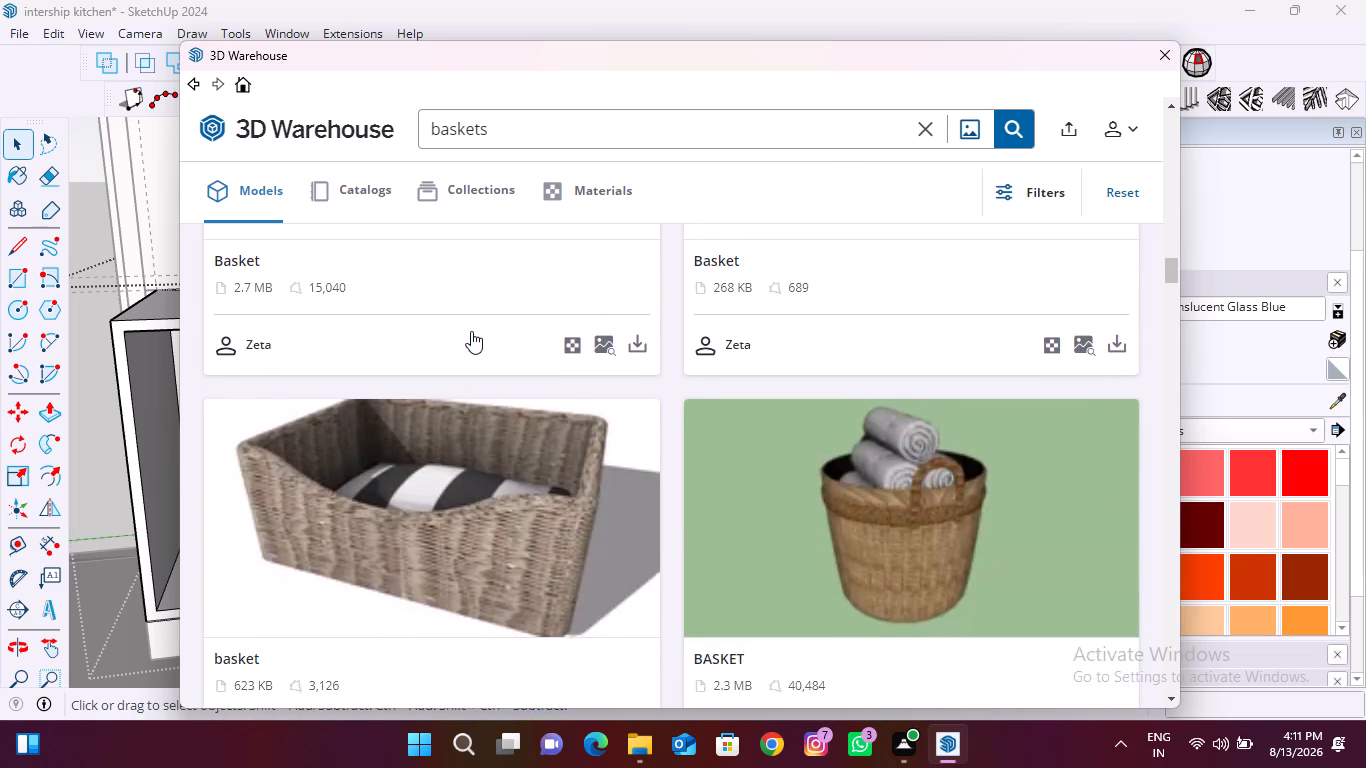
{"action": "scroll", "coordinate": [471, 331], "scroll_direction": "up", "scroll_amount": 2}
{"action": "scroll", "coordinate": [471, 331], "scroll_direction": "down", "scroll_amount": 3}
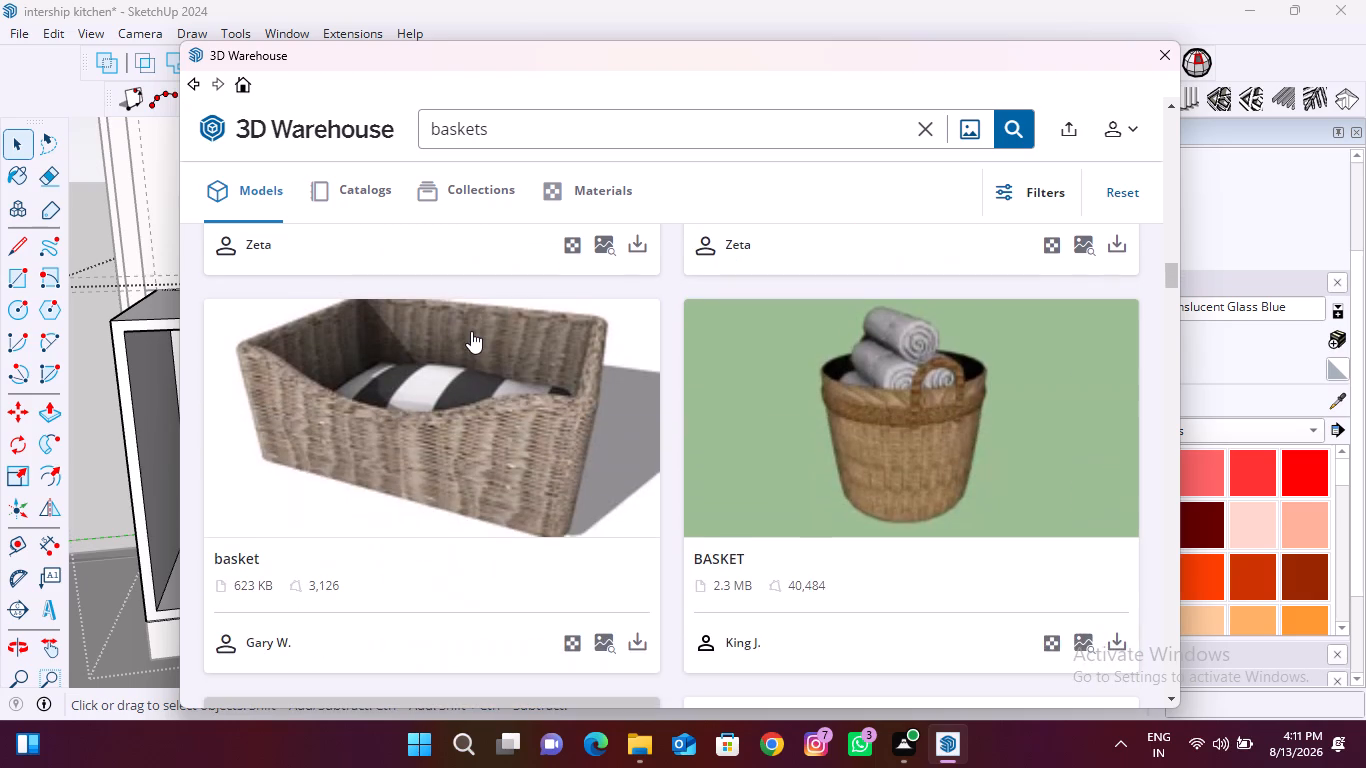
{"action": "scroll", "coordinate": [471, 331], "scroll_direction": "up", "scroll_amount": 10}
{"action": "scroll", "coordinate": [471, 331], "scroll_direction": "down", "scroll_amount": 2}
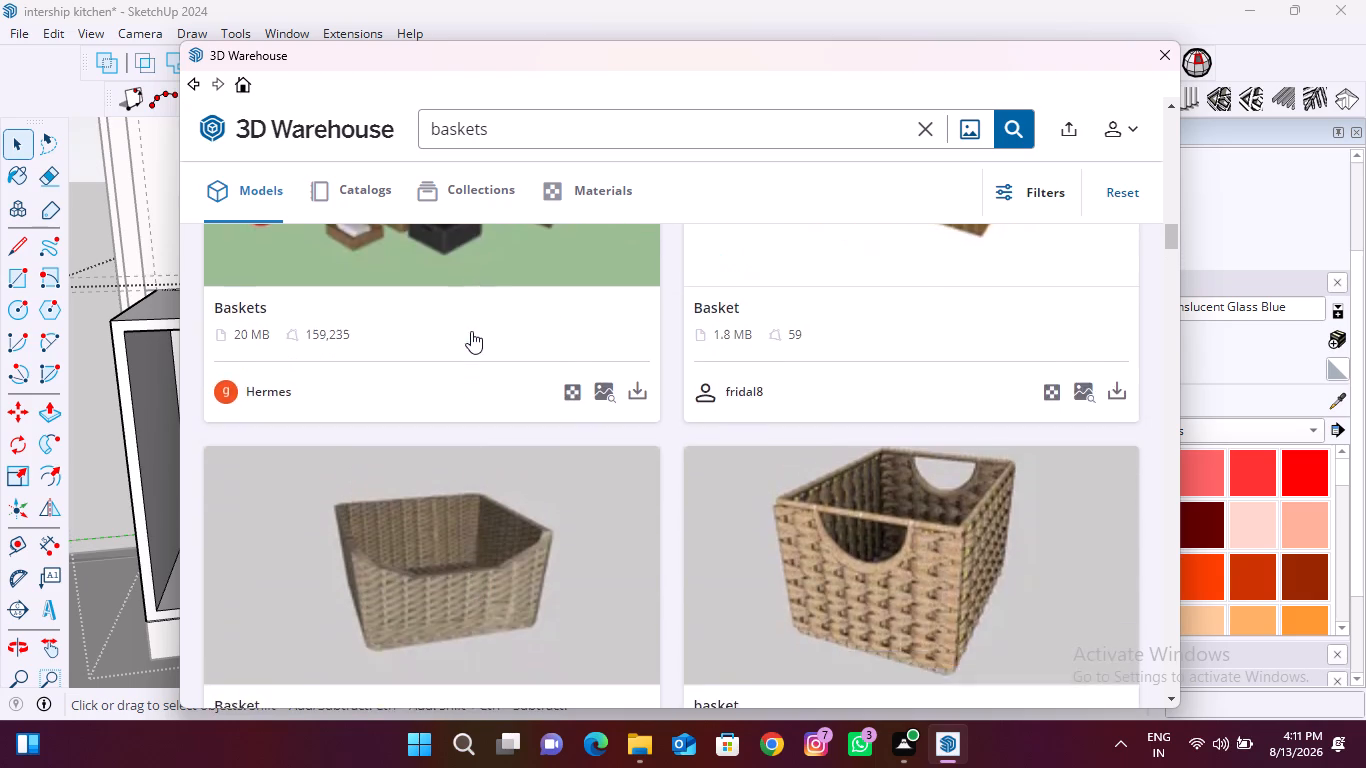
{"action": "scroll", "coordinate": [471, 331], "scroll_direction": "down", "scroll_amount": 1}
Load the 1.5 MB rectangular wicker Basket with the dipped front directly into the model and place it outside the kitchen room.
{"action": "left_click", "coordinate": [627, 541]}
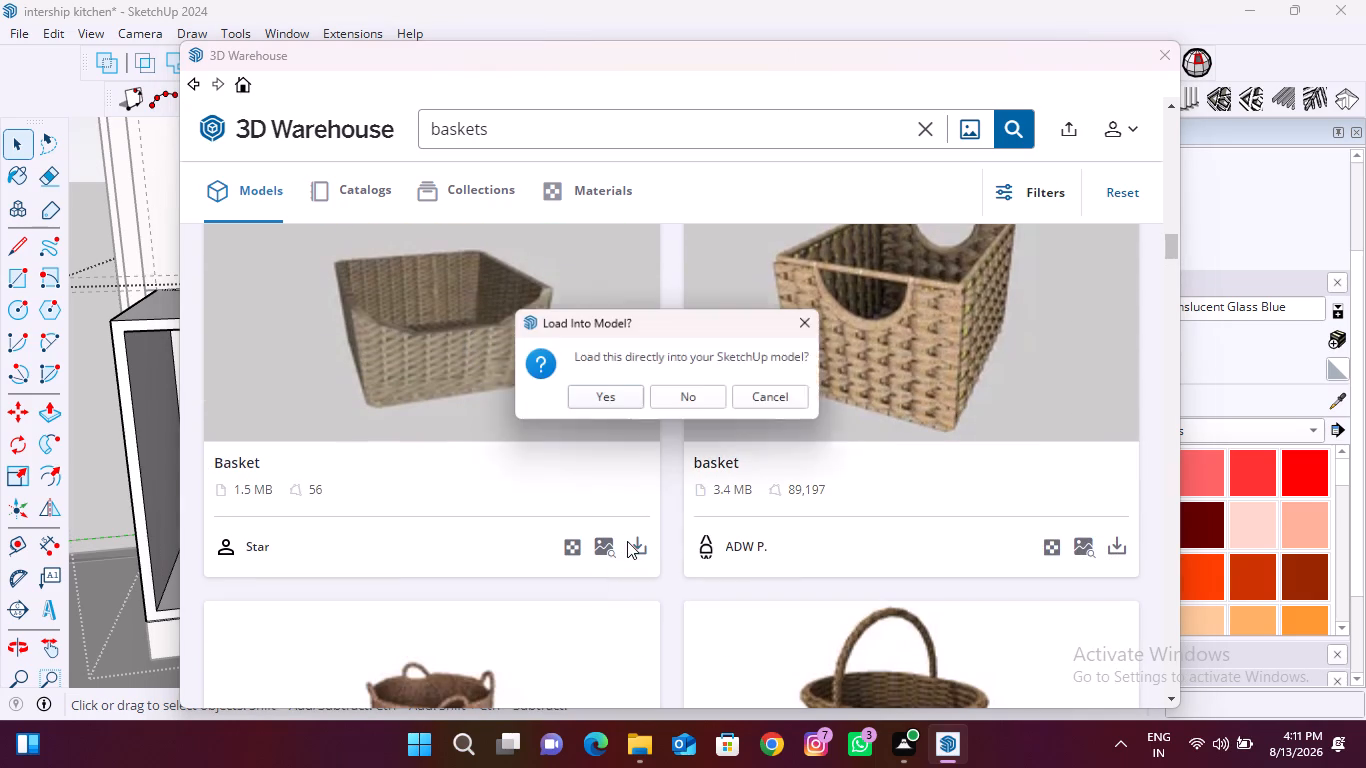
{"action": "left_click", "coordinate": [623, 408]}
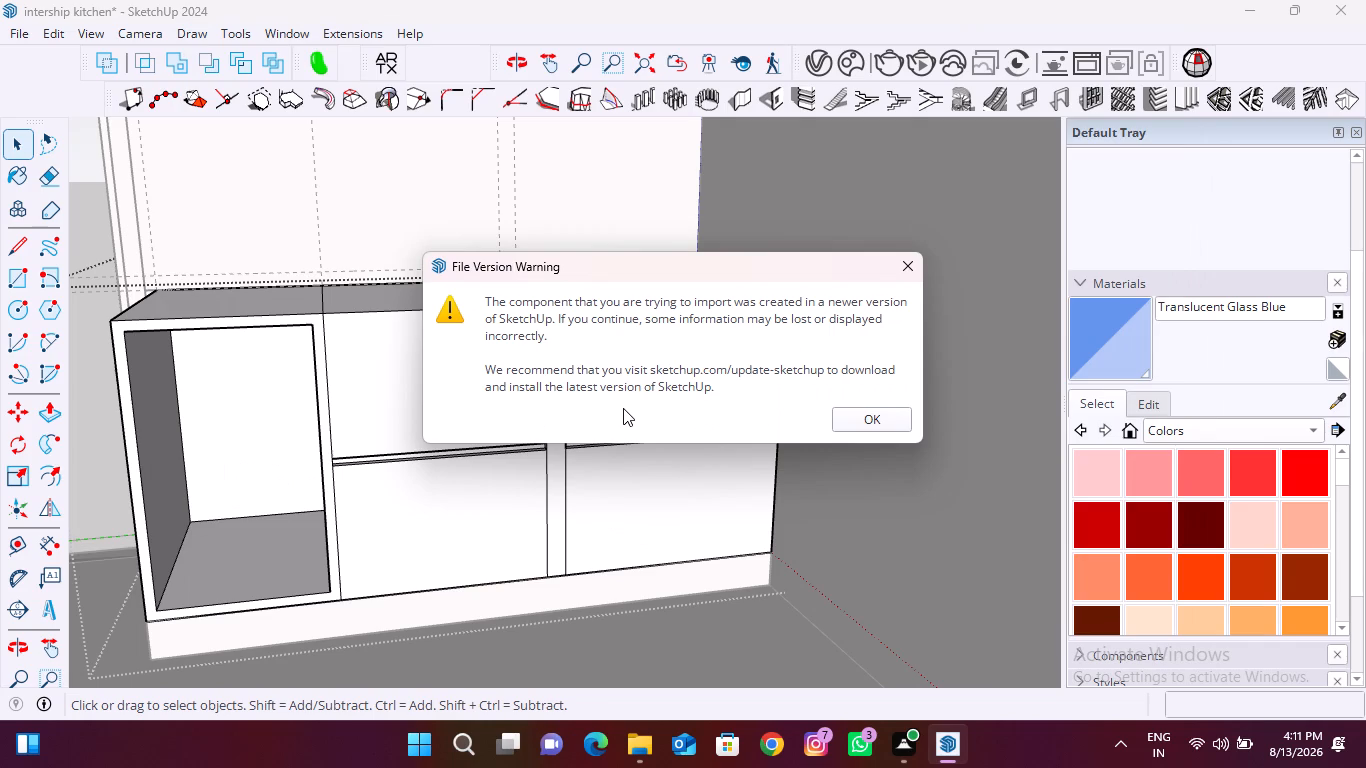
{"action": "left_click", "coordinate": [851, 420]}
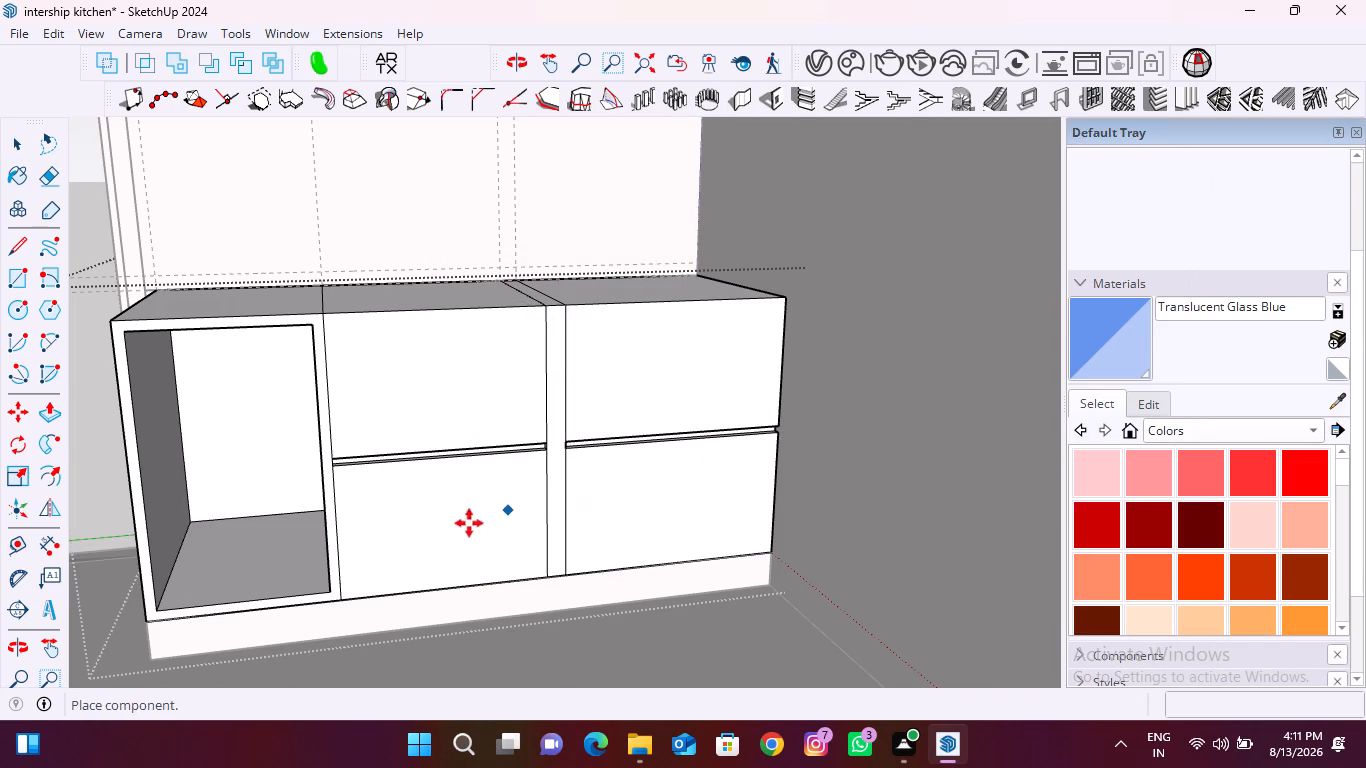
{"action": "scroll", "coordinate": [323, 514], "scroll_direction": "down", "scroll_amount": 9}
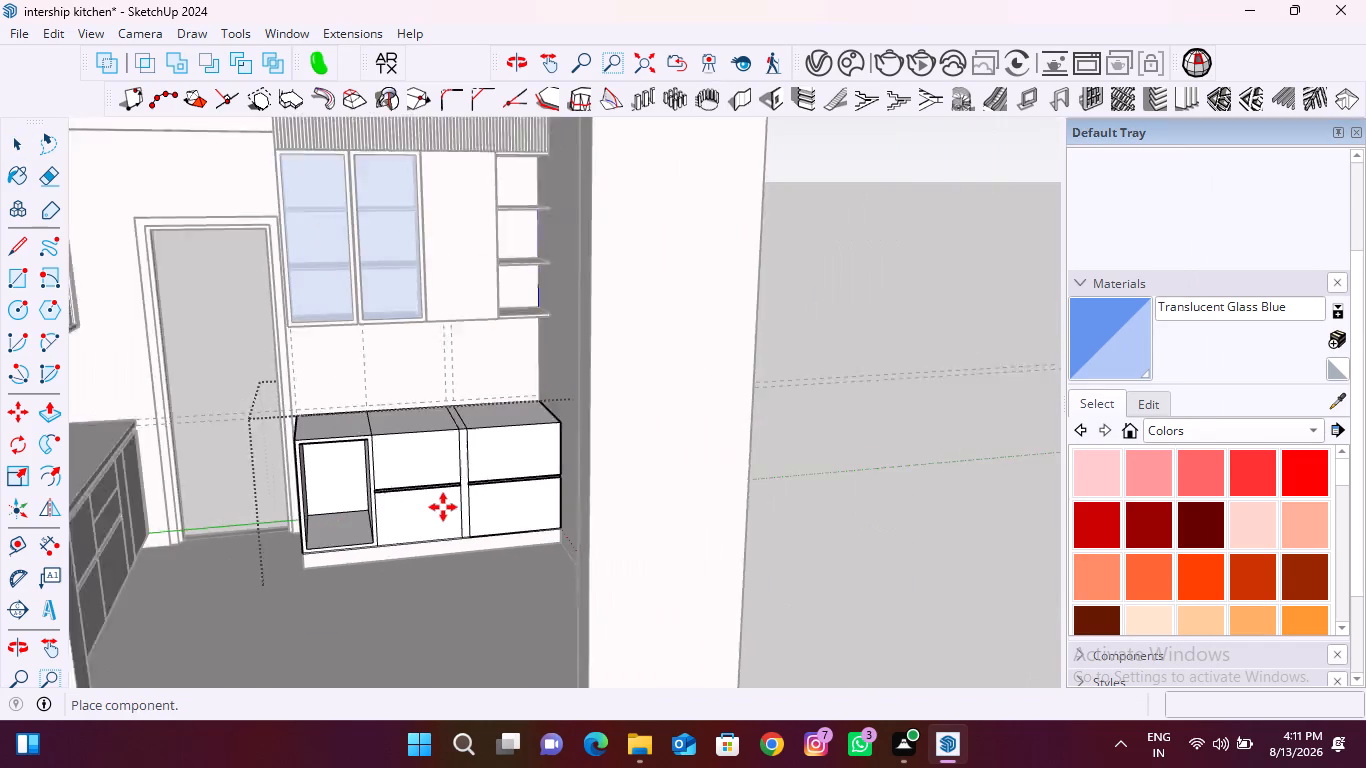
{"action": "scroll", "coordinate": [443, 507], "scroll_direction": "down", "scroll_amount": 11}
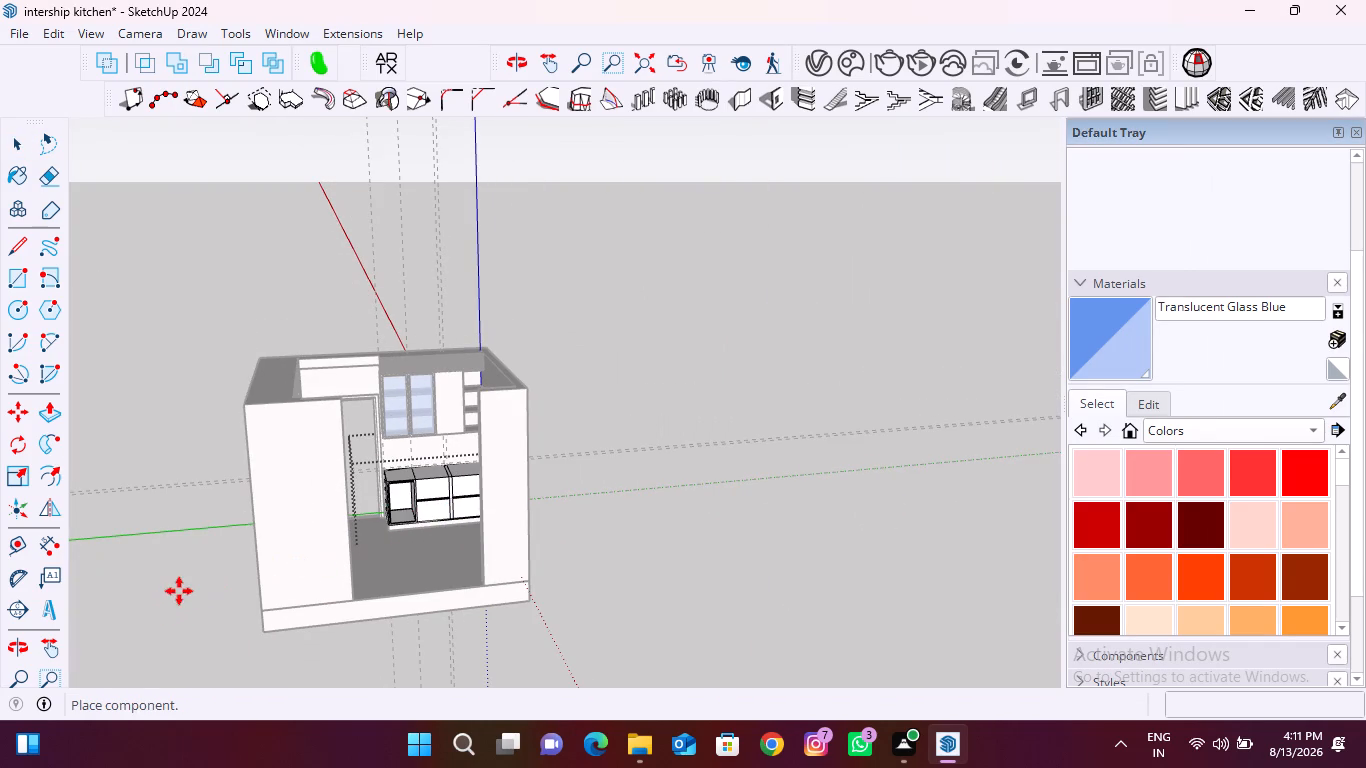
{"action": "left_click", "coordinate": [181, 591]}
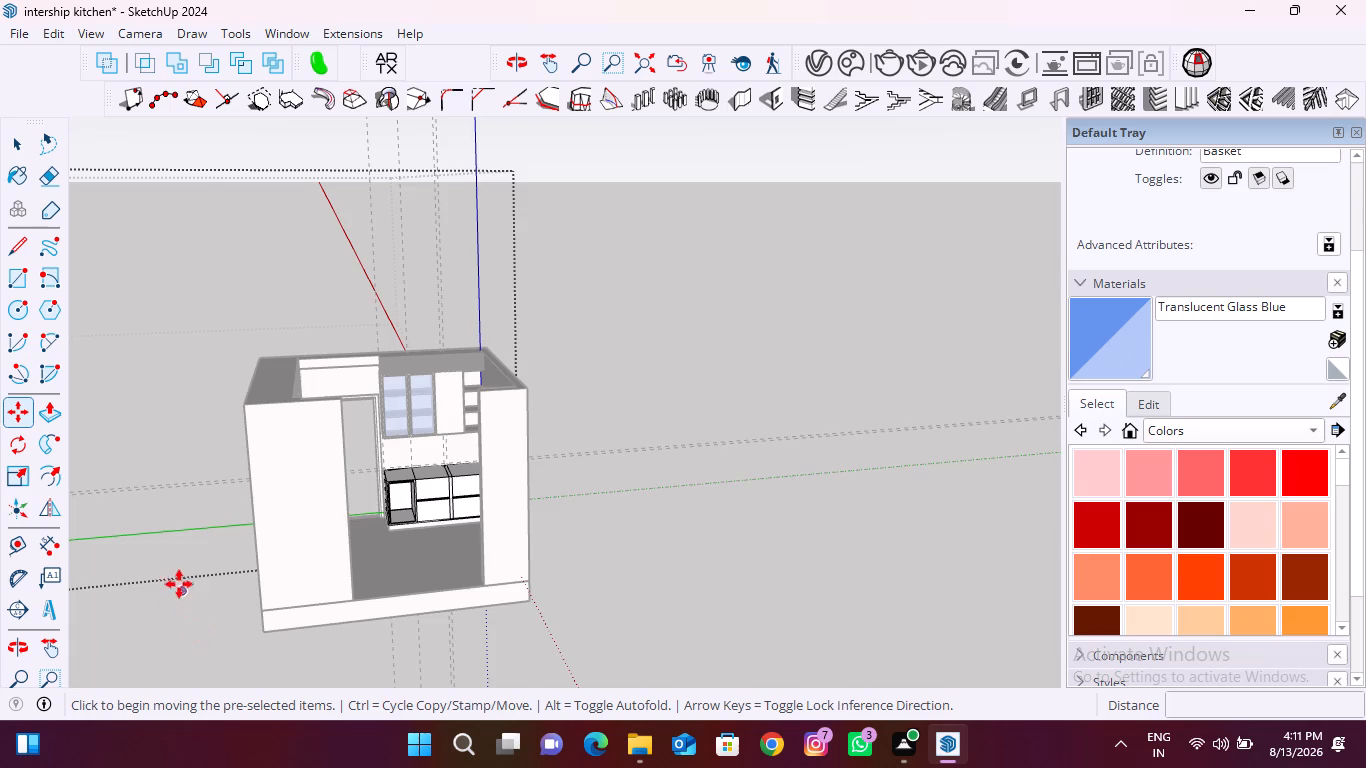
Locate the imported wicker basket far outside the kitchen room and examine its shape and orientation from several sides.
{"action": "scroll", "coordinate": [191, 571], "scroll_direction": "down", "scroll_amount": 20}
{"action": "scroll", "coordinate": [191, 571], "scroll_direction": "down", "scroll_amount": 9}
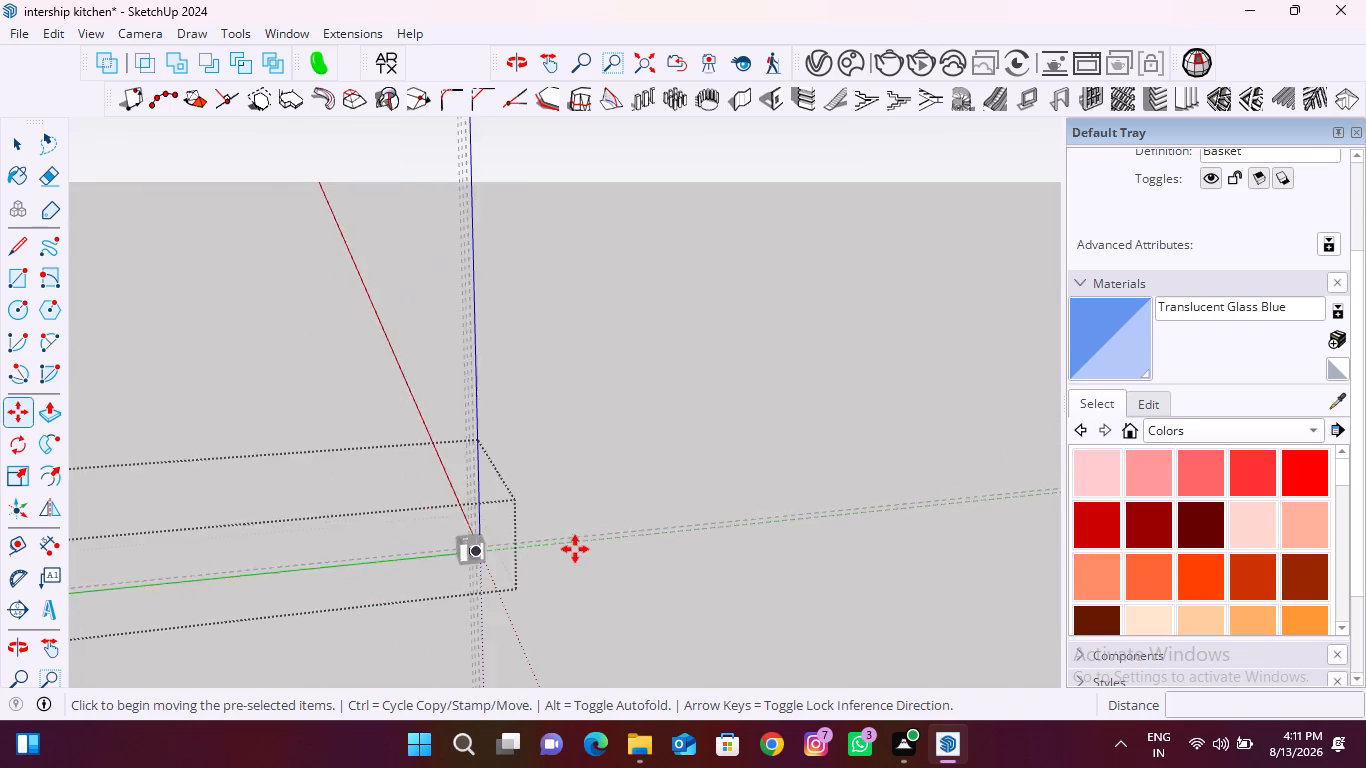
{"action": "scroll", "coordinate": [575, 549], "scroll_direction": "down", "scroll_amount": 20}
{"action": "middle_click_drag", "start_coordinate": [545, 550], "coordinate": [656, 586]}
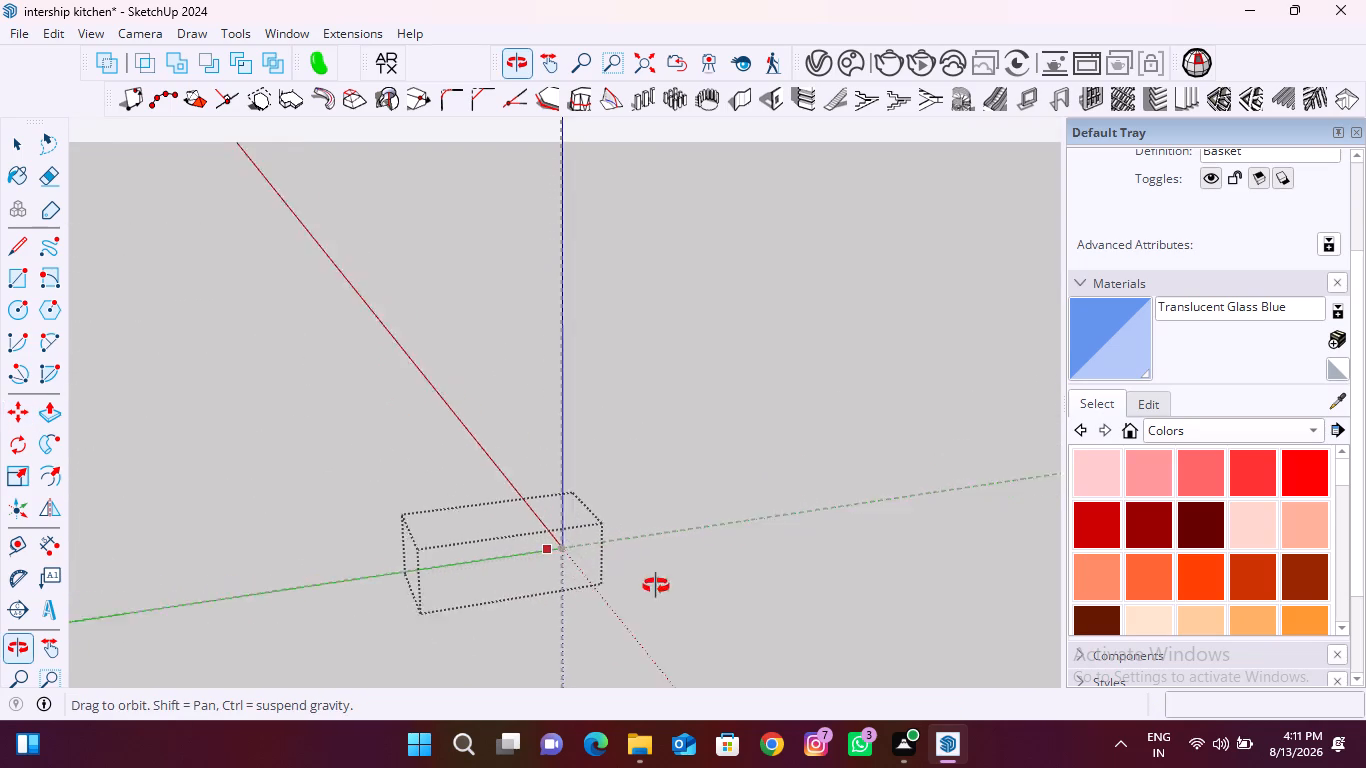
{"action": "middle_click_drag", "start_coordinate": [656, 586], "coordinate": [880, 547]}
{"action": "scroll", "coordinate": [584, 562], "scroll_direction": "up", "scroll_amount": 13}
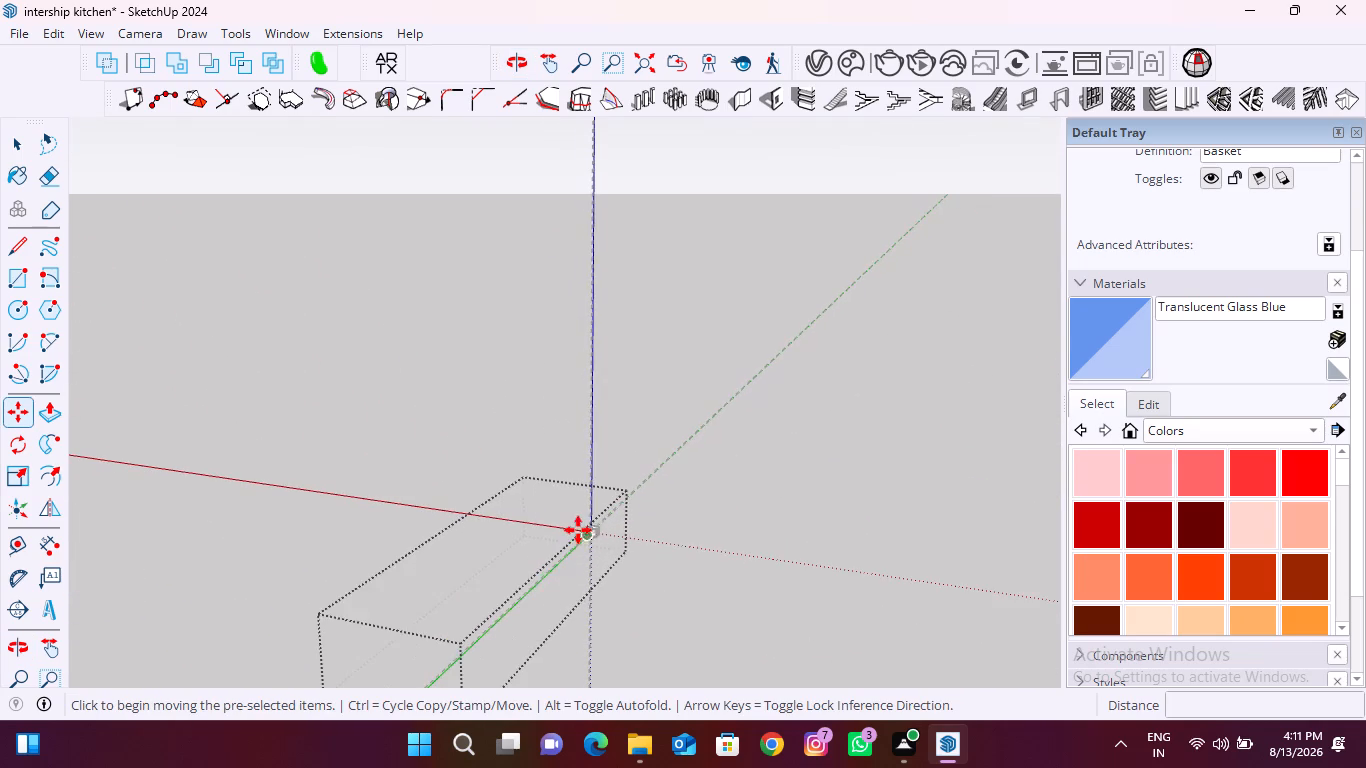
{"action": "scroll", "coordinate": [578, 530], "scroll_direction": "up", "scroll_amount": 20}
{"action": "scroll", "coordinate": [578, 530], "scroll_direction": "up", "scroll_amount": 14}
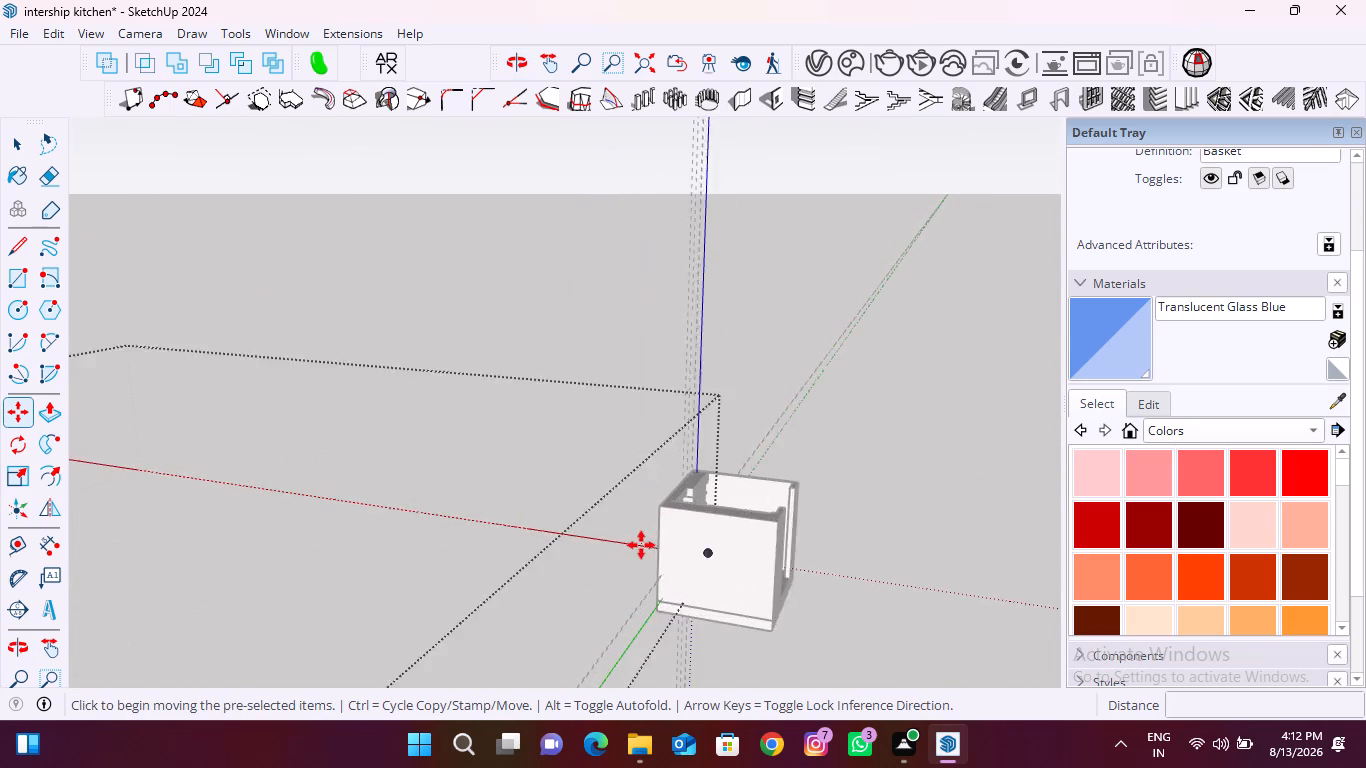
{"action": "middle_click_drag", "start_coordinate": [636, 545], "coordinate": [984, 525]}
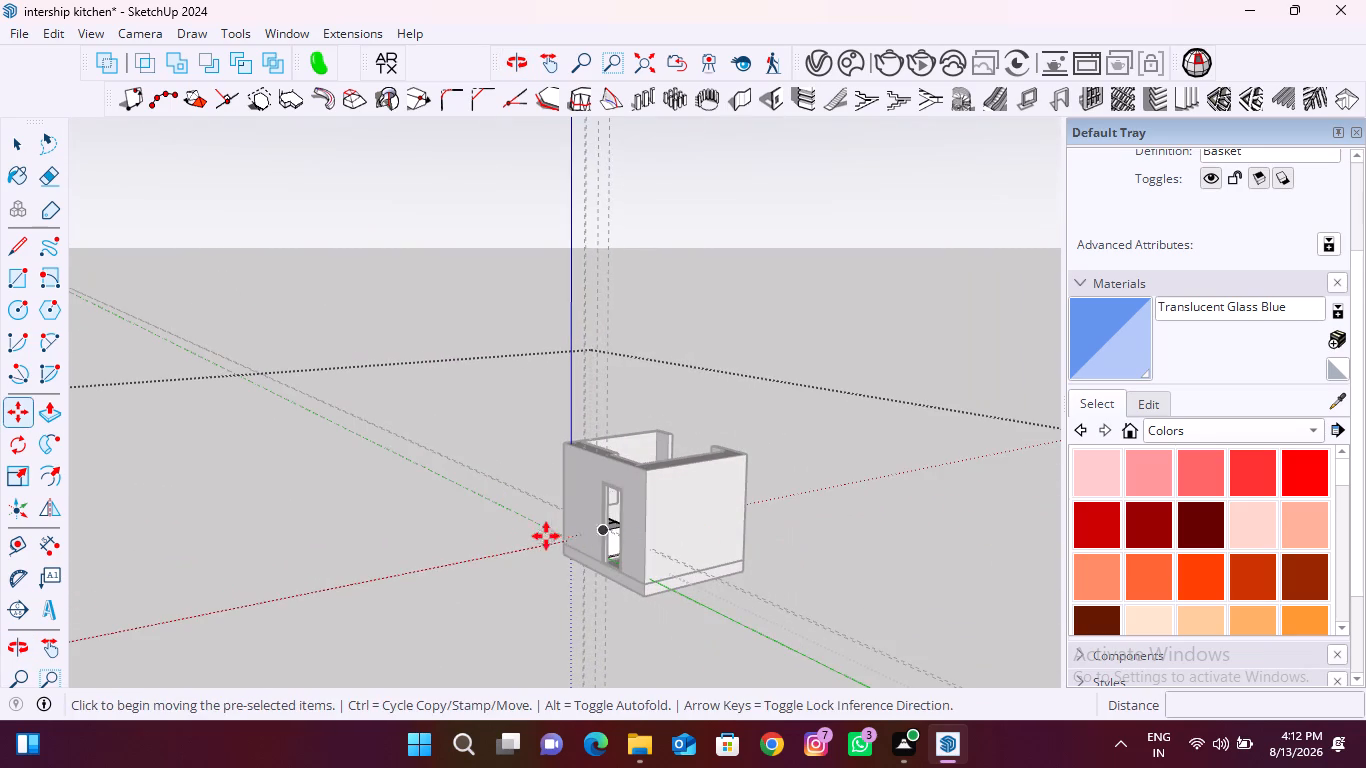
{"action": "middle_click_drag", "start_coordinate": [559, 537], "coordinate": [1051, 508]}
{"action": "middle_click_drag", "start_coordinate": [416, 561], "coordinate": [564, 567]}
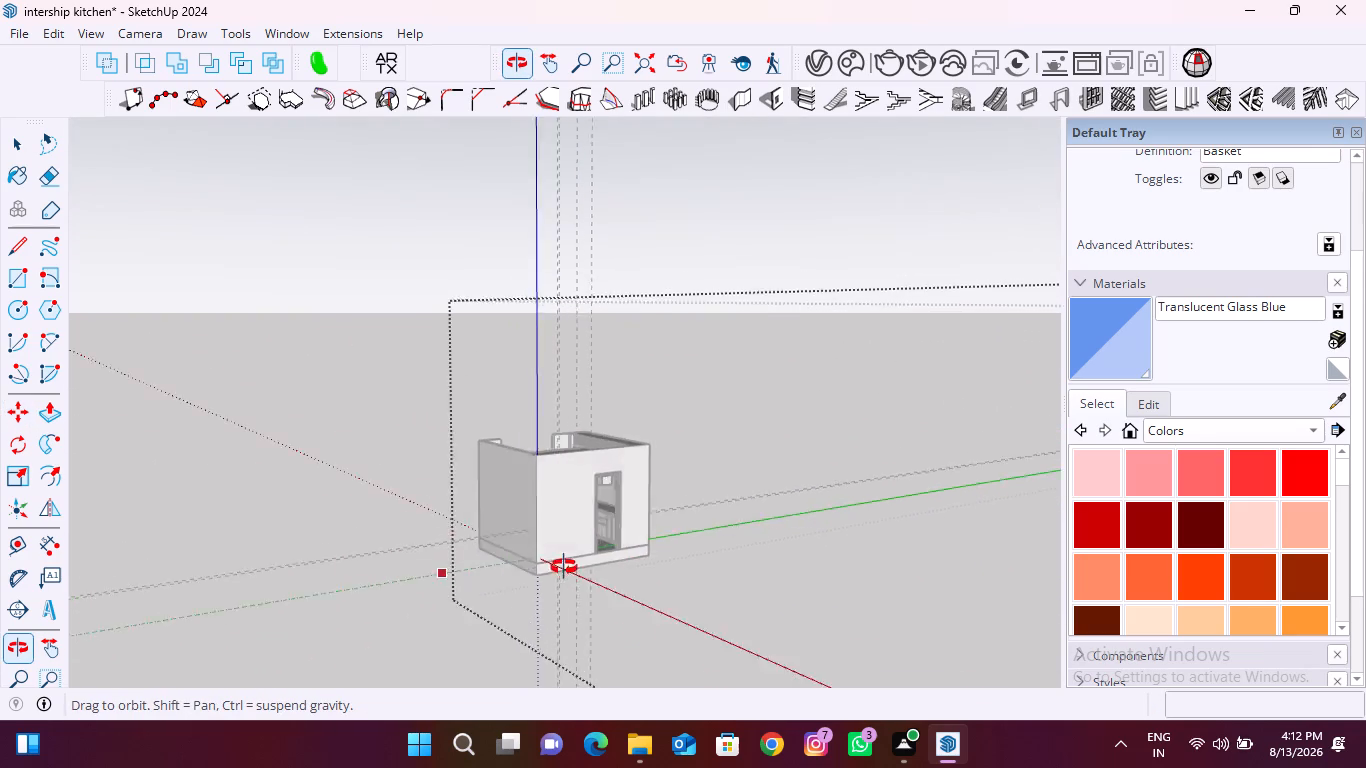
{"action": "middle_click_drag", "start_coordinate": [564, 567], "coordinate": [1065, 555]}
{"action": "scroll", "coordinate": [753, 551], "scroll_direction": "down", "scroll_amount": 4}
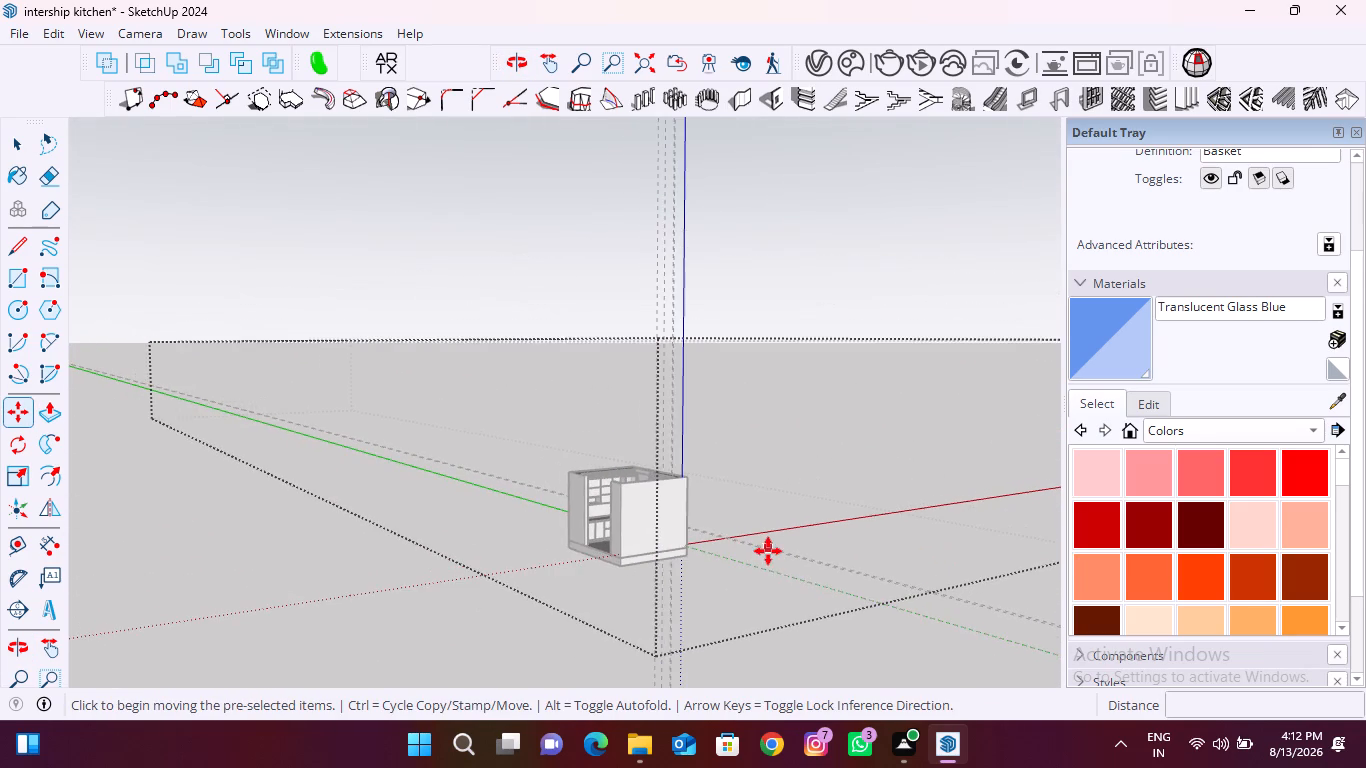
{"action": "scroll", "coordinate": [771, 551], "scroll_direction": "down", "scroll_amount": 5}
{"action": "middle_click_drag", "start_coordinate": [489, 457], "coordinate": [555, 560]}
{"action": "scroll", "coordinate": [682, 547], "scroll_direction": "down", "scroll_amount": 2}
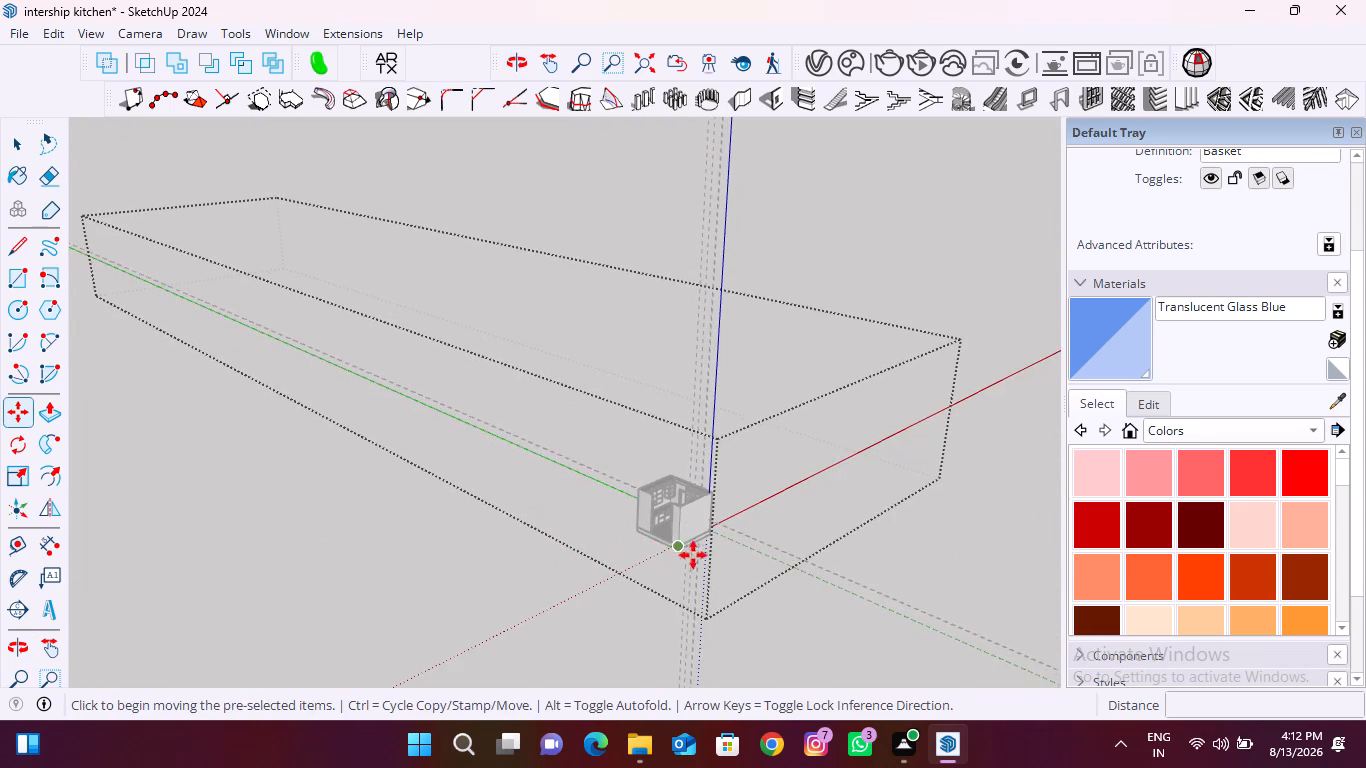
{"action": "scroll", "coordinate": [693, 555], "scroll_direction": "down", "scroll_amount": 3}
{"action": "middle_click_drag", "start_coordinate": [687, 536], "coordinate": [594, 370]}
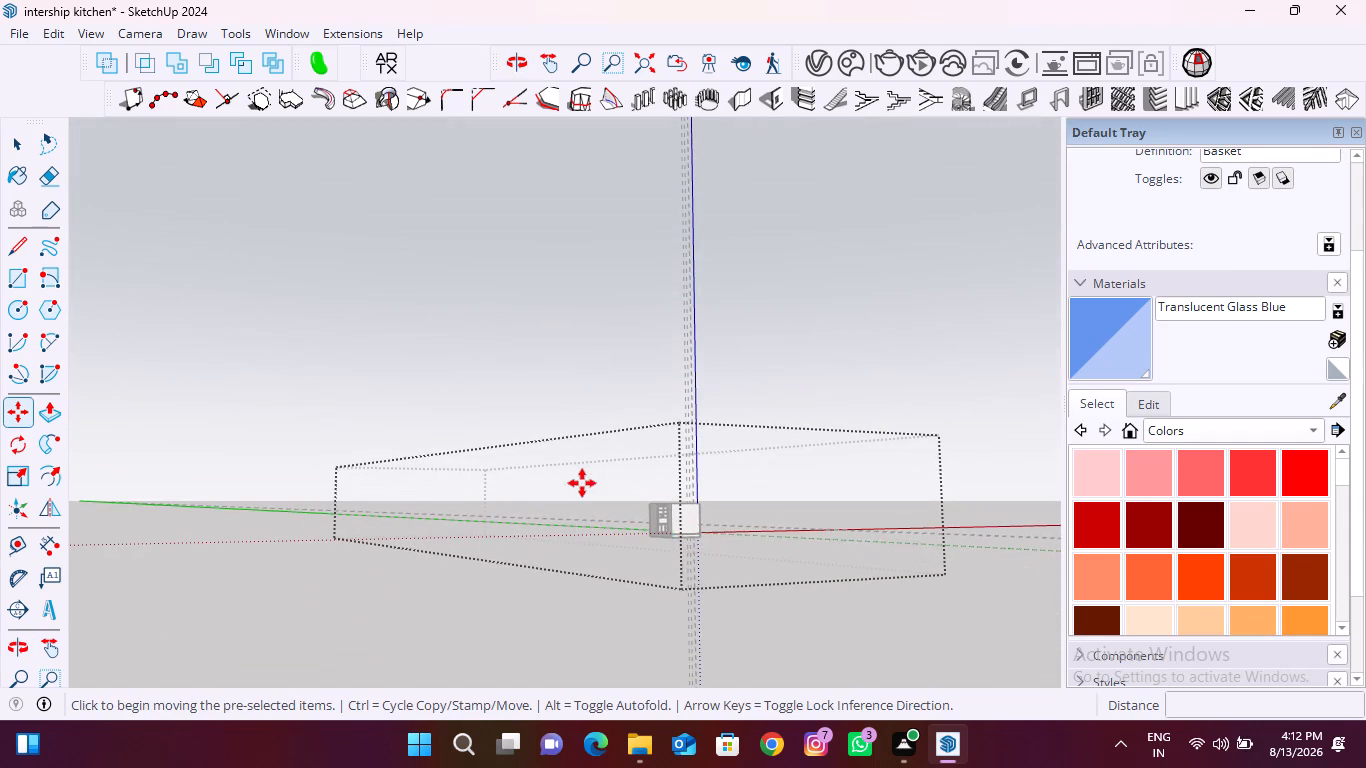
{"action": "scroll", "coordinate": [577, 496], "scroll_direction": "up", "scroll_amount": 7}
{"action": "scroll", "coordinate": [575, 519], "scroll_direction": "down", "scroll_amount": 1}
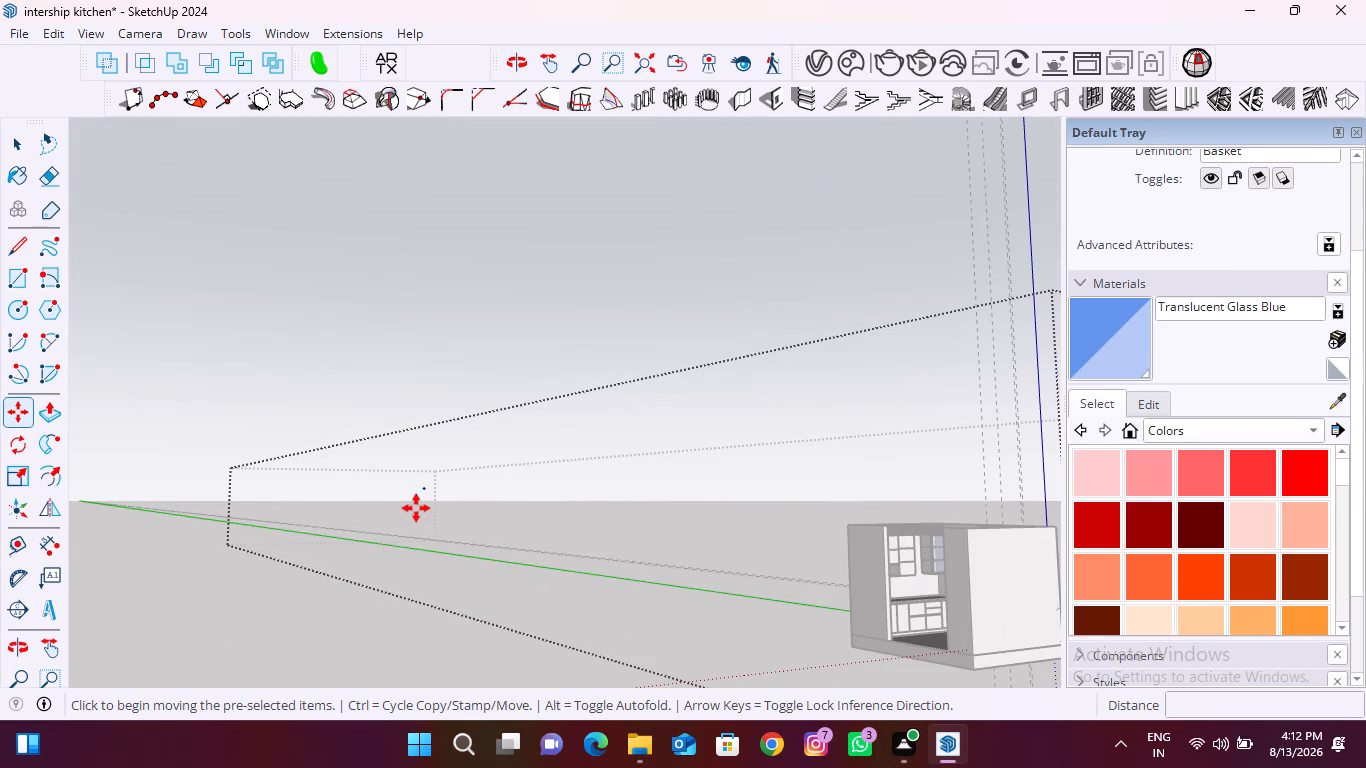
{"action": "scroll", "coordinate": [416, 498], "scroll_direction": "up", "scroll_amount": 20}
{"action": "scroll", "coordinate": [416, 498], "scroll_direction": "up", "scroll_amount": 8}
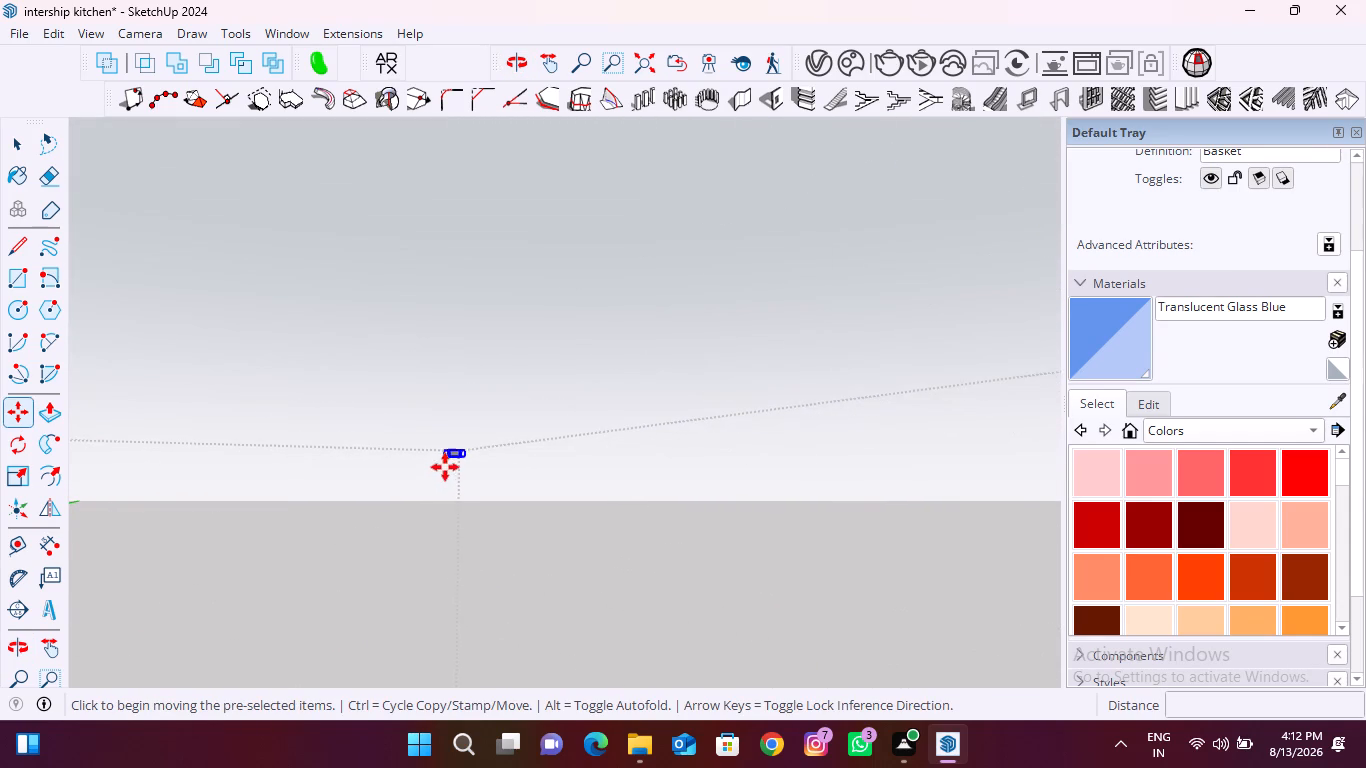
{"action": "scroll", "coordinate": [445, 467], "scroll_direction": "up", "scroll_amount": 20}
{"action": "scroll", "coordinate": [445, 467], "scroll_direction": "up", "scroll_amount": 11}
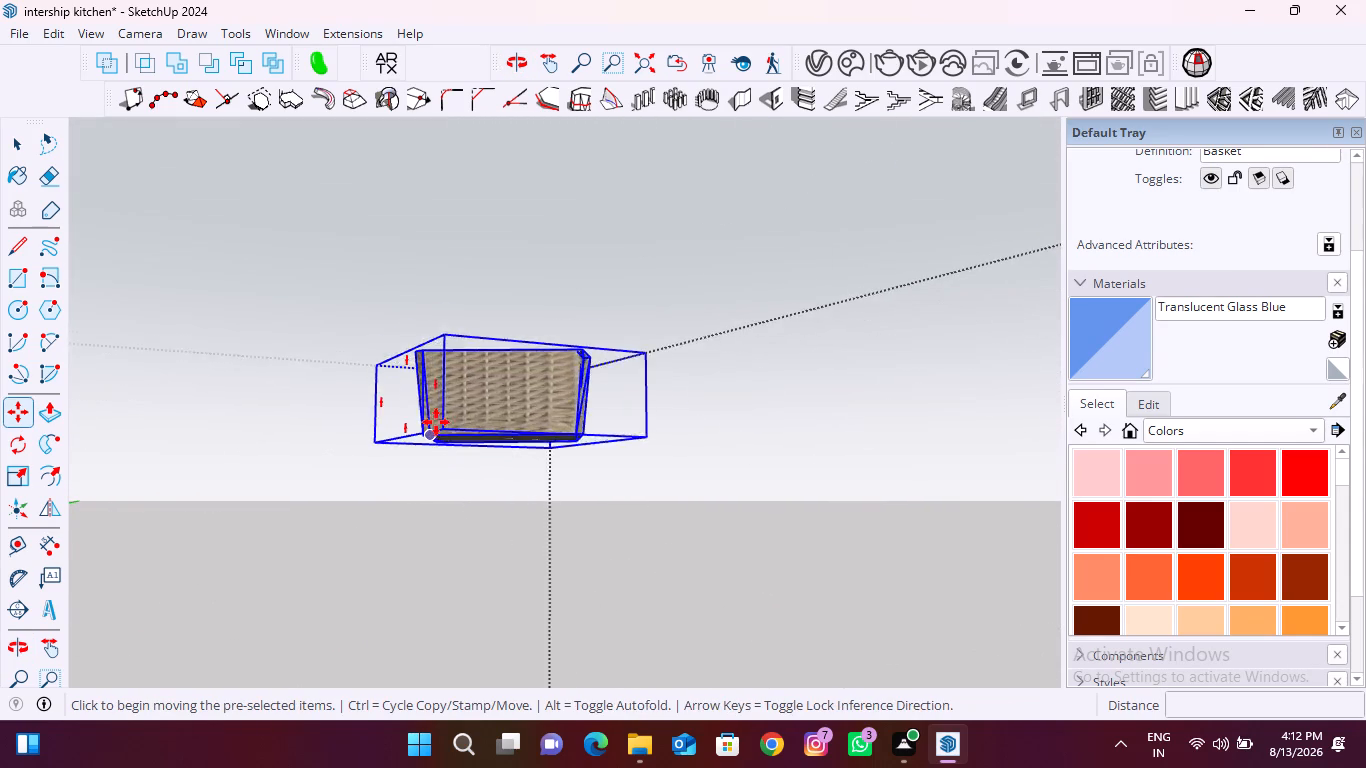
{"action": "middle_click_drag", "start_coordinate": [436, 413], "coordinate": [766, 672]}
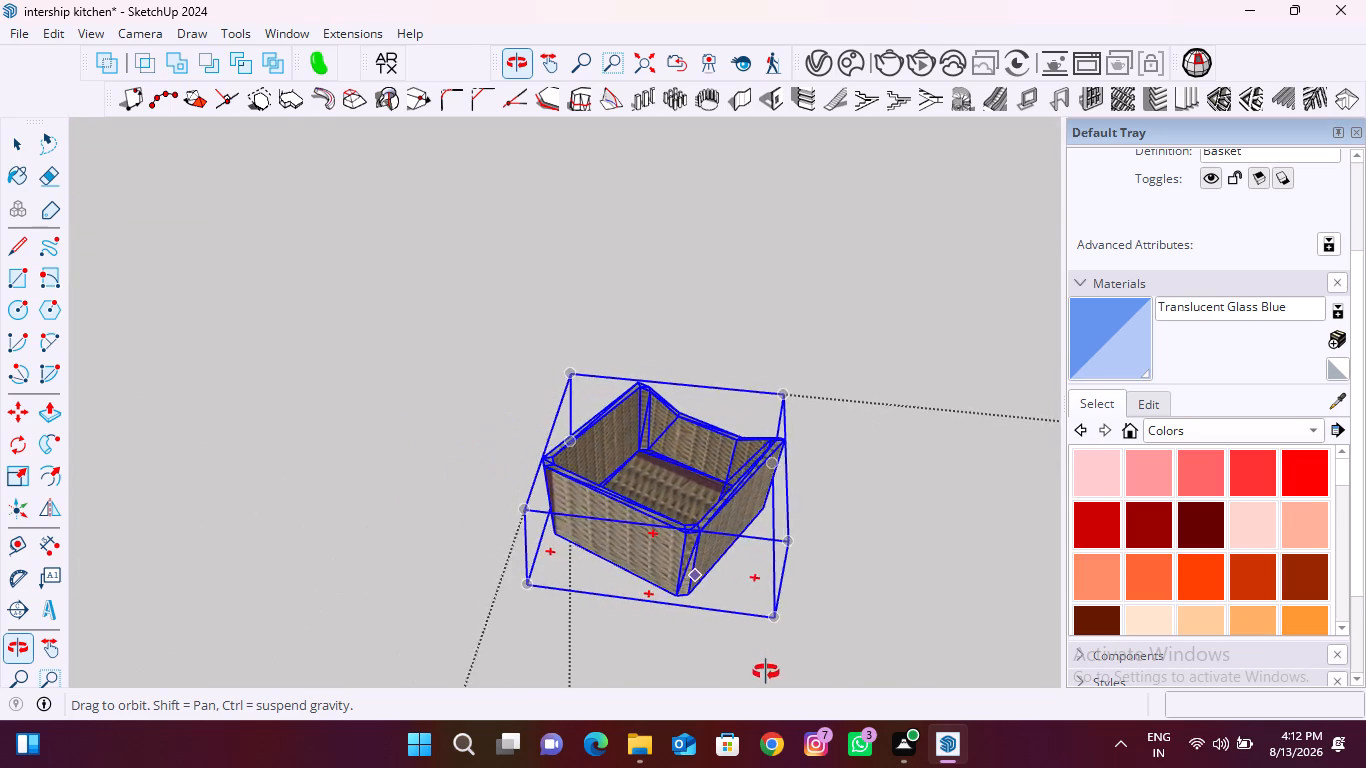
{"action": "middle_click_drag", "start_coordinate": [766, 672], "coordinate": [289, 682]}
{"action": "middle_click_drag", "start_coordinate": [528, 573], "coordinate": [132, 550]}
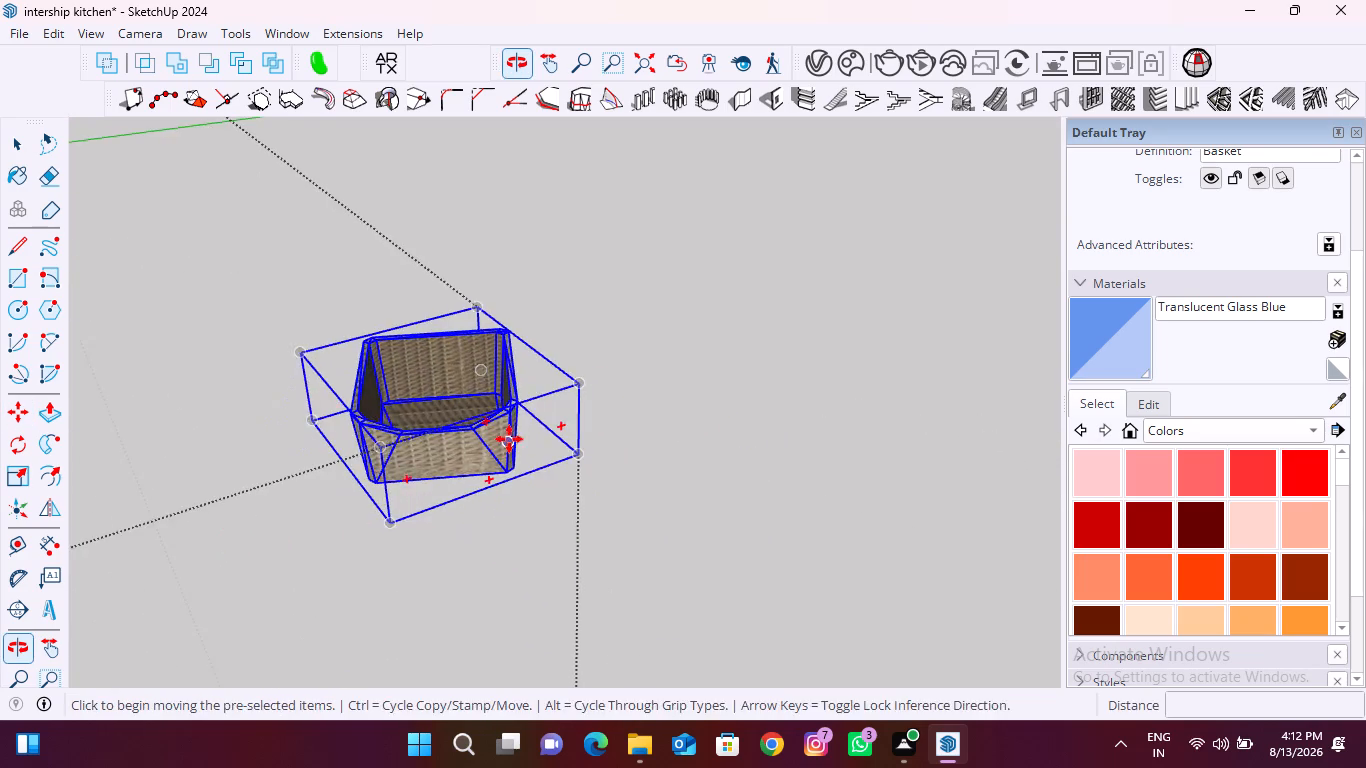
{"action": "middle_click_drag", "start_coordinate": [509, 439], "coordinate": [403, 470]}
{"action": "scroll", "coordinate": [470, 396], "scroll_direction": "up", "scroll_amount": 7}
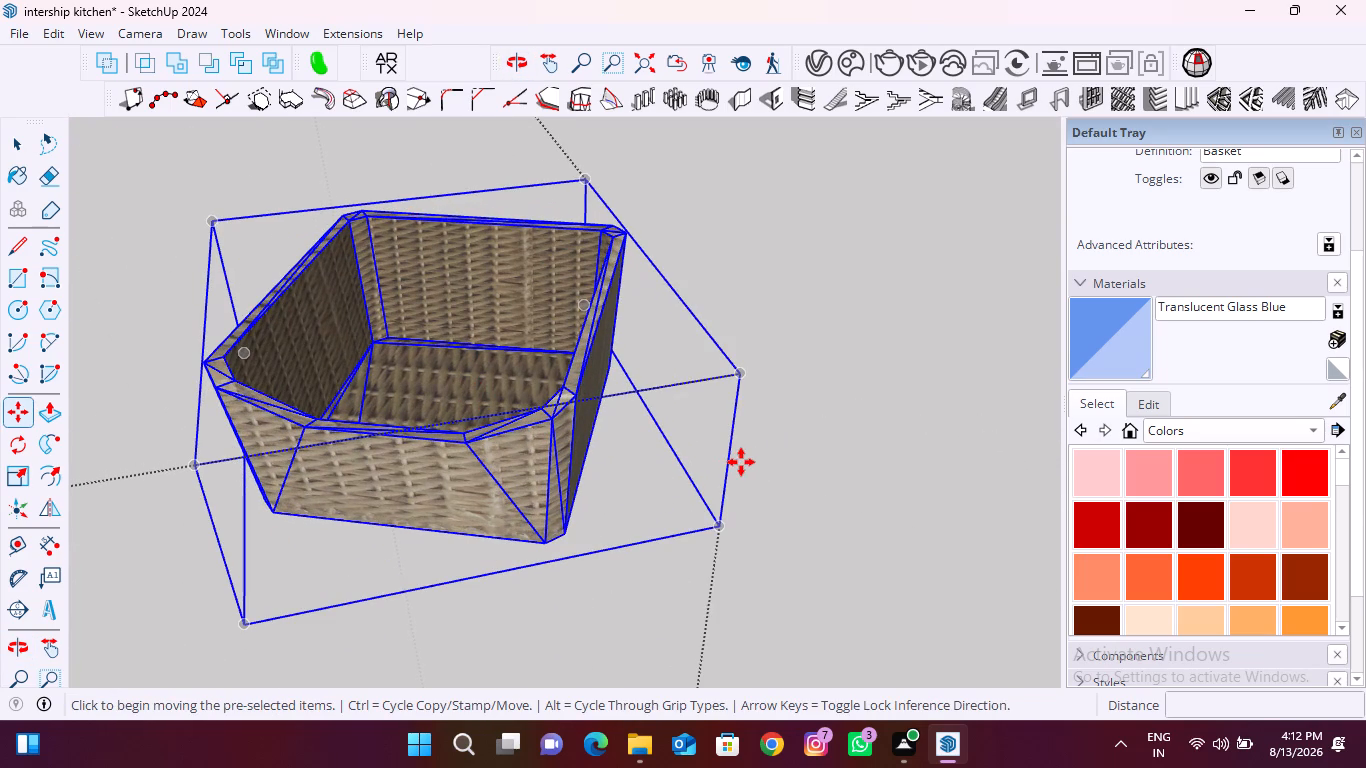
Explode the oversized outer group around the wicker basket so that the basket can be selected as its own component.
{"action": "key", "text": "space"}
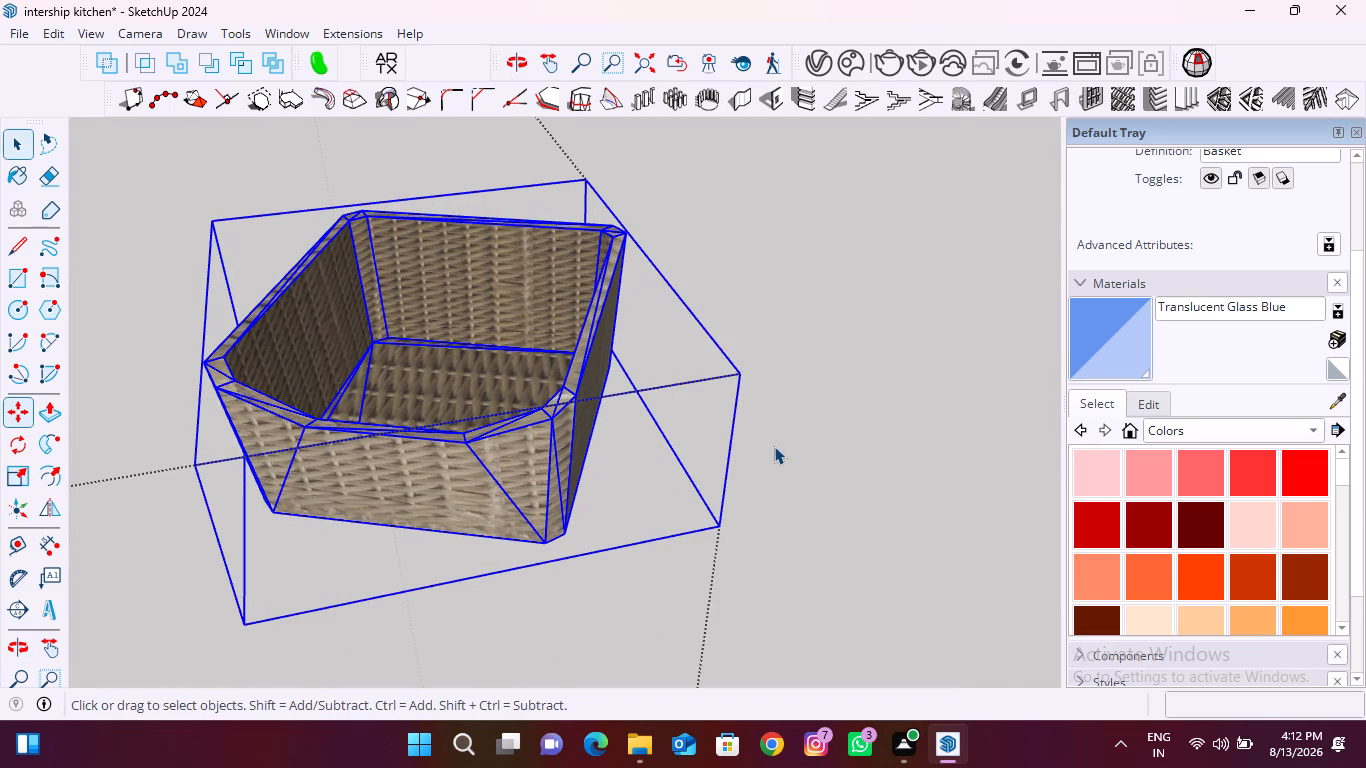
{"action": "left_click", "coordinate": [774, 446]}
{"action": "left_click", "coordinate": [566, 431]}
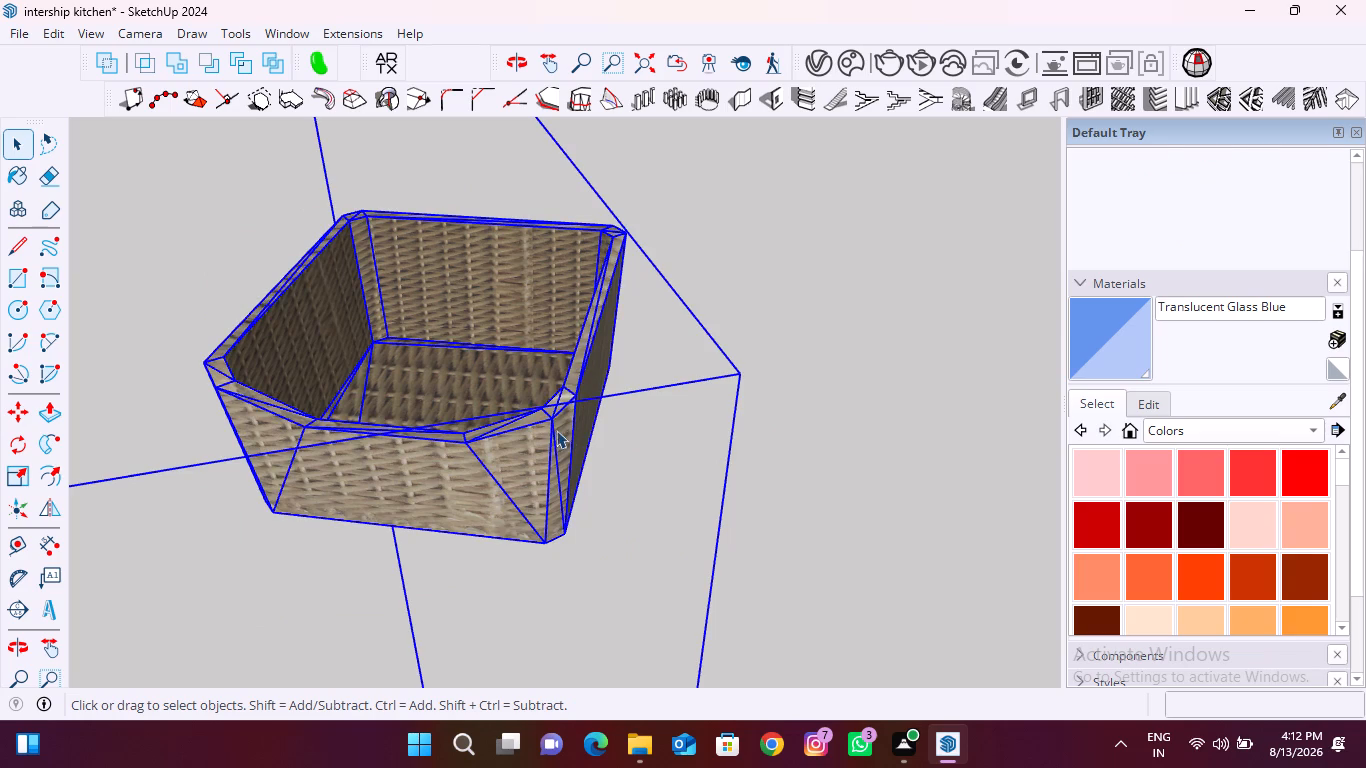
{"action": "right_click", "coordinate": [554, 430]}
{"action": "left_click", "coordinate": [630, 142]}
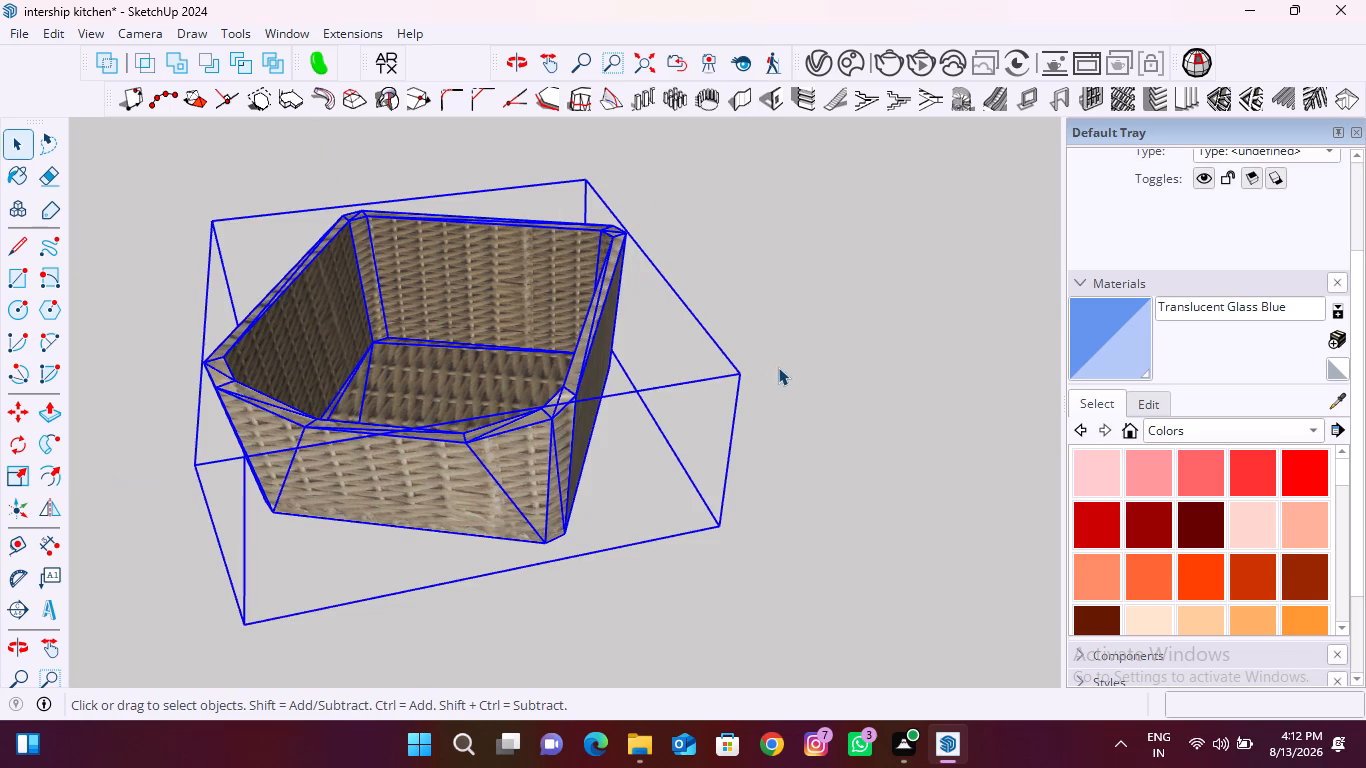
{"action": "left_click", "coordinate": [796, 367]}
{"action": "left_click", "coordinate": [560, 457]}
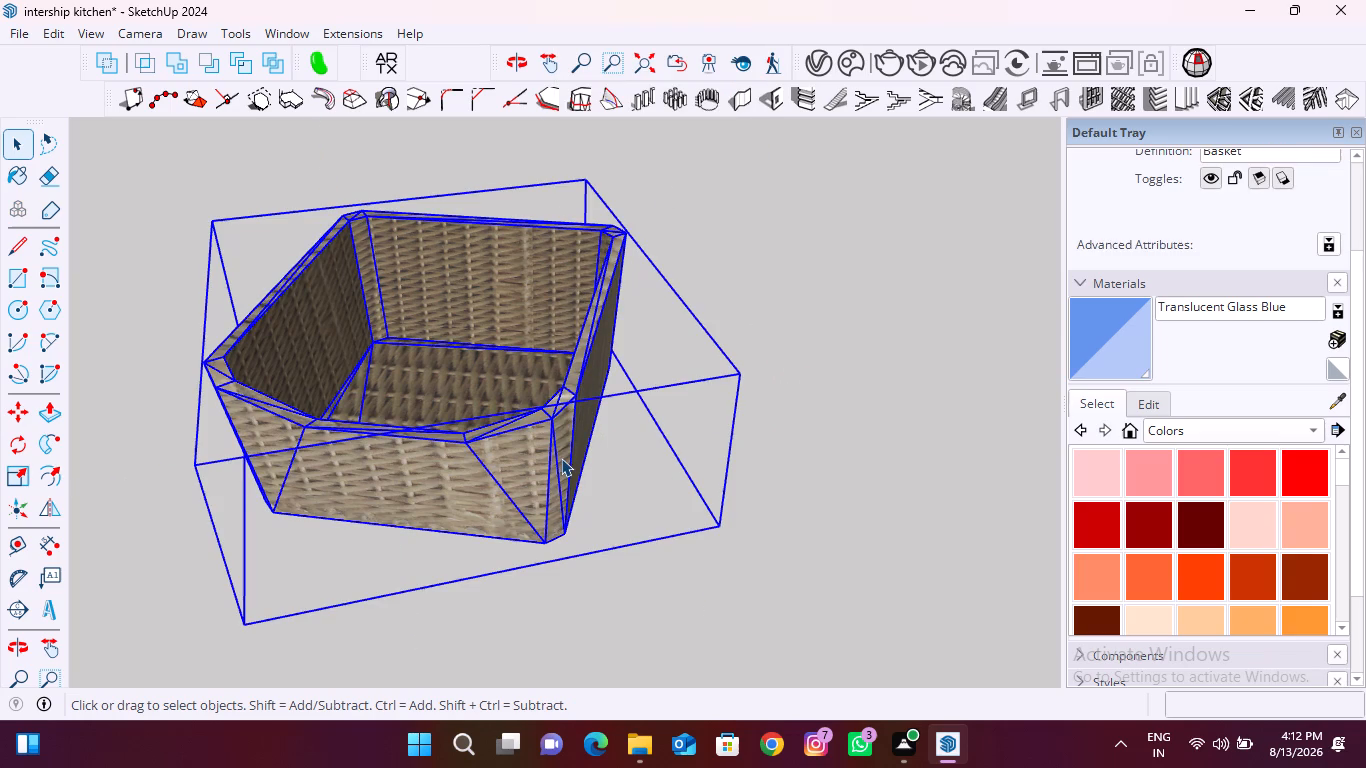
{"action": "right_click", "coordinate": [455, 428]}
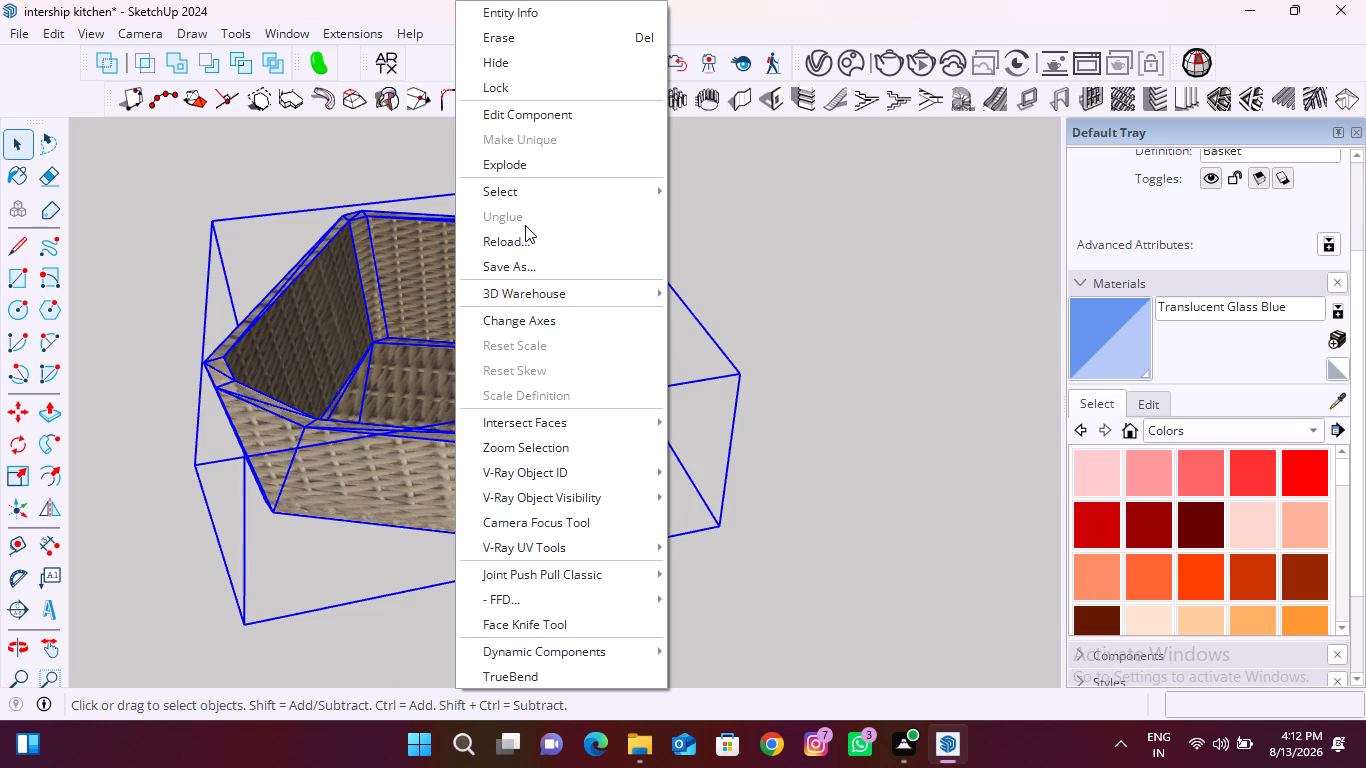
{"action": "left_click", "coordinate": [128, 273]}
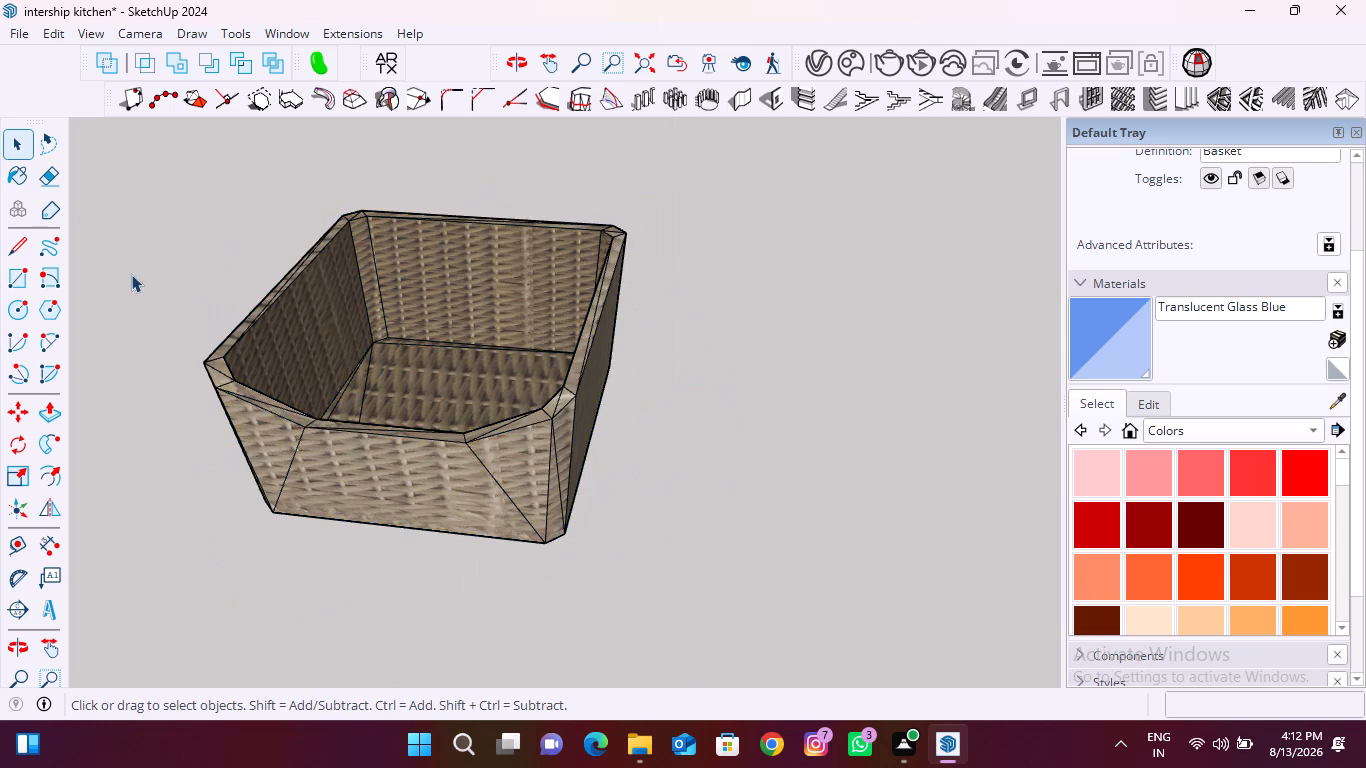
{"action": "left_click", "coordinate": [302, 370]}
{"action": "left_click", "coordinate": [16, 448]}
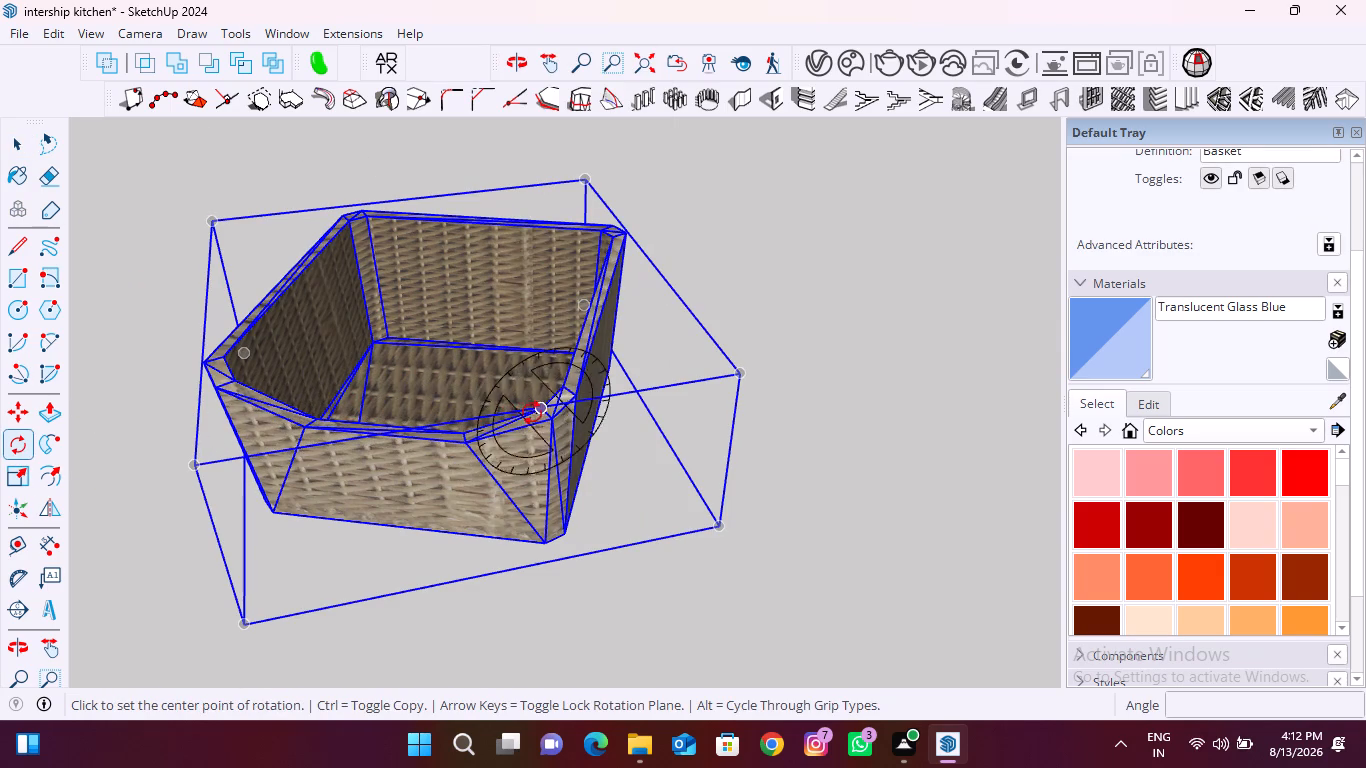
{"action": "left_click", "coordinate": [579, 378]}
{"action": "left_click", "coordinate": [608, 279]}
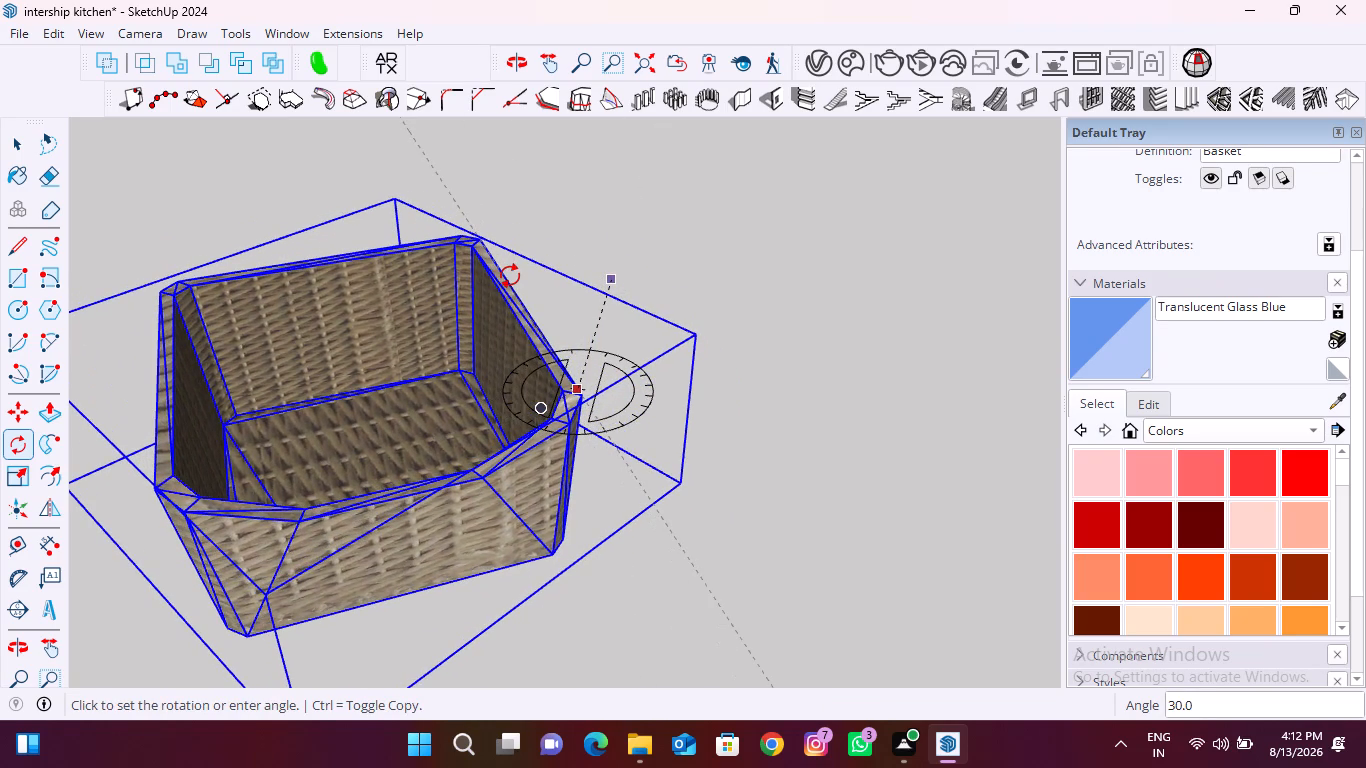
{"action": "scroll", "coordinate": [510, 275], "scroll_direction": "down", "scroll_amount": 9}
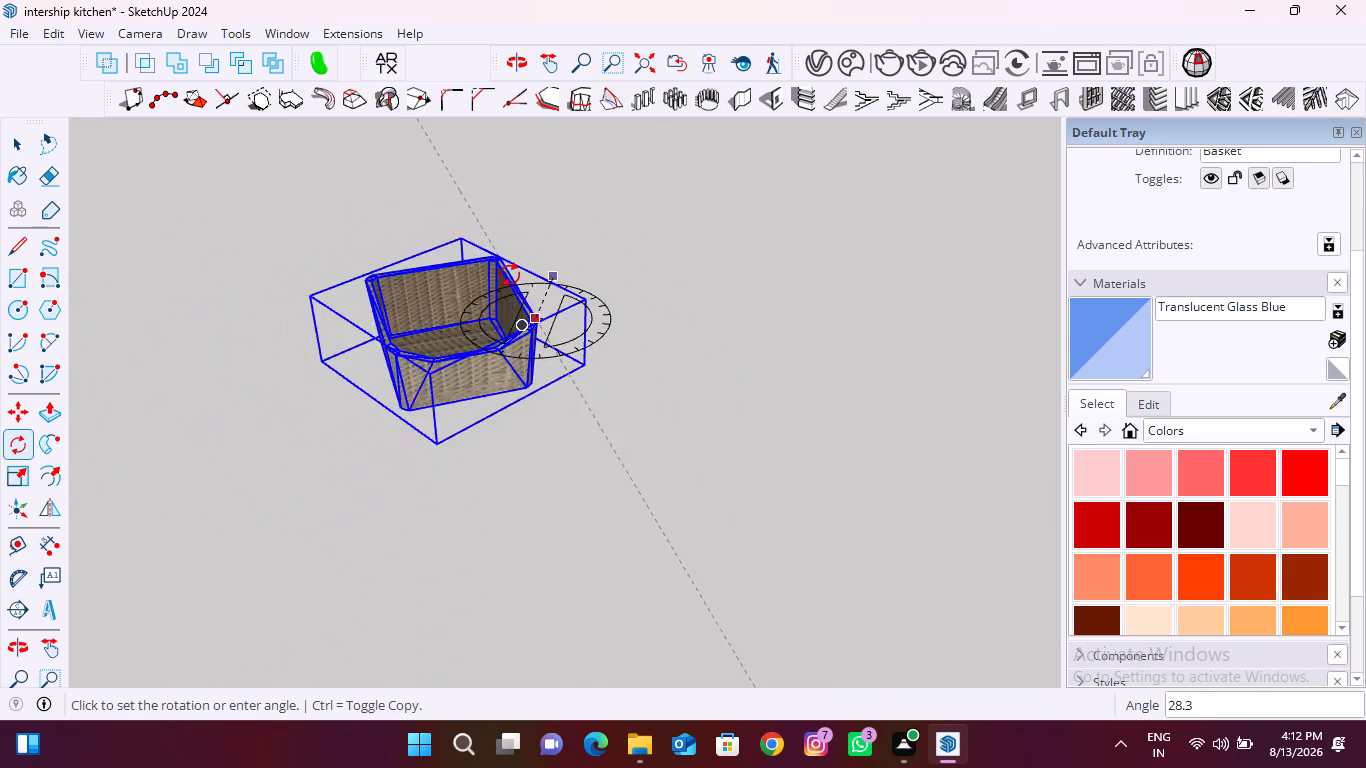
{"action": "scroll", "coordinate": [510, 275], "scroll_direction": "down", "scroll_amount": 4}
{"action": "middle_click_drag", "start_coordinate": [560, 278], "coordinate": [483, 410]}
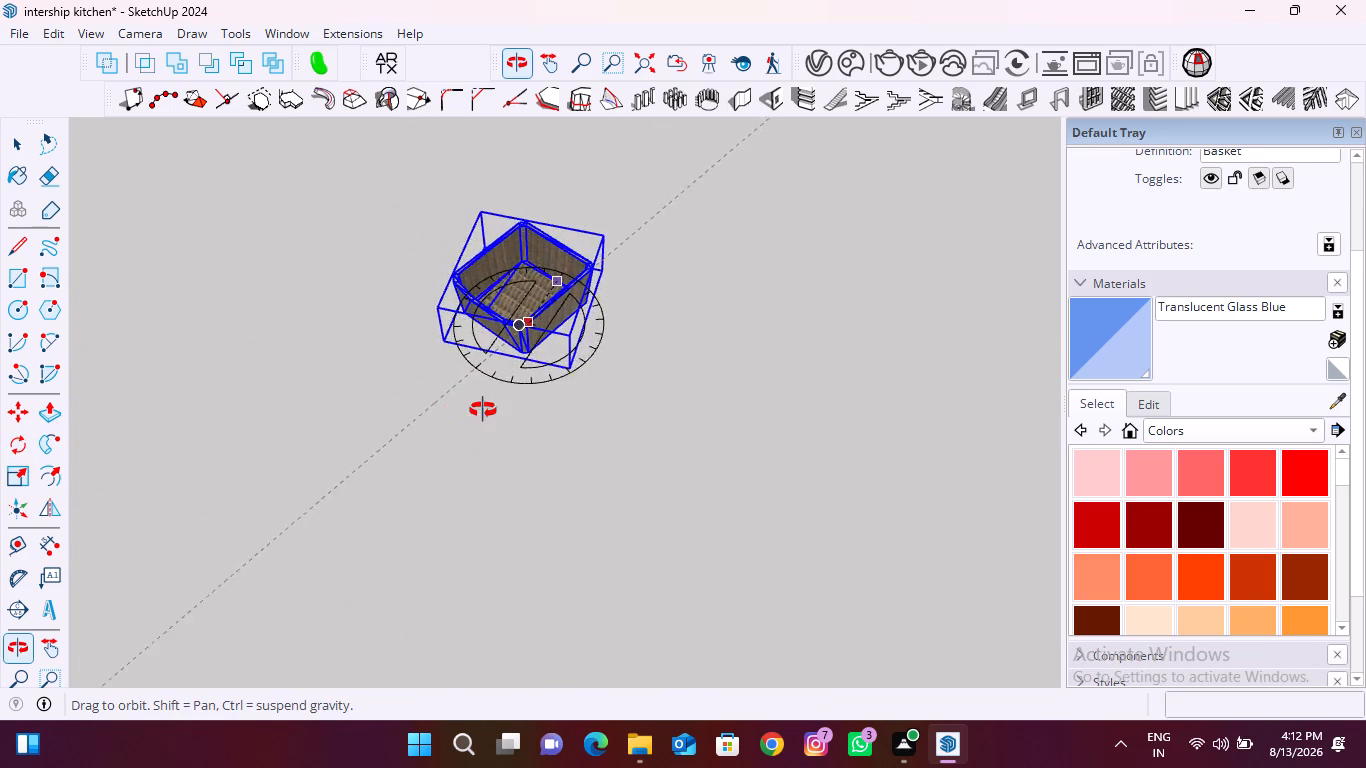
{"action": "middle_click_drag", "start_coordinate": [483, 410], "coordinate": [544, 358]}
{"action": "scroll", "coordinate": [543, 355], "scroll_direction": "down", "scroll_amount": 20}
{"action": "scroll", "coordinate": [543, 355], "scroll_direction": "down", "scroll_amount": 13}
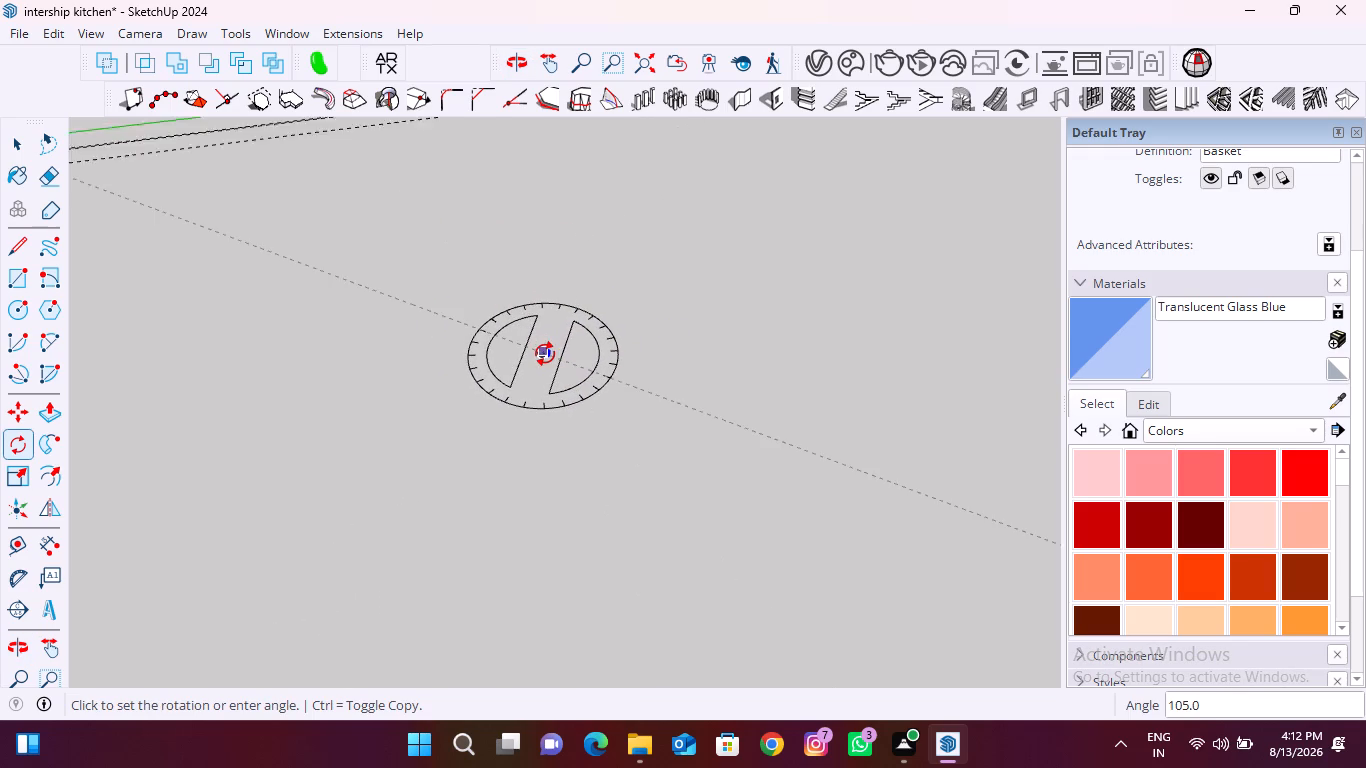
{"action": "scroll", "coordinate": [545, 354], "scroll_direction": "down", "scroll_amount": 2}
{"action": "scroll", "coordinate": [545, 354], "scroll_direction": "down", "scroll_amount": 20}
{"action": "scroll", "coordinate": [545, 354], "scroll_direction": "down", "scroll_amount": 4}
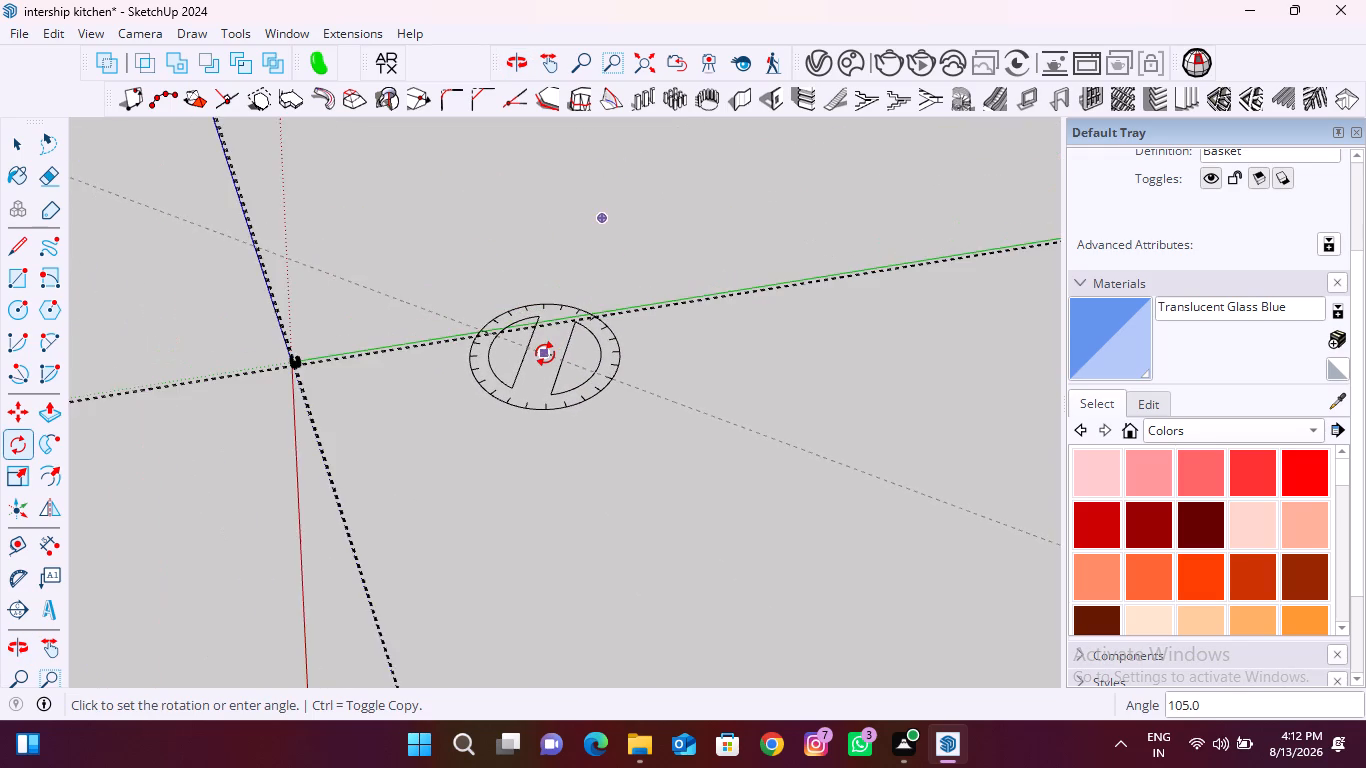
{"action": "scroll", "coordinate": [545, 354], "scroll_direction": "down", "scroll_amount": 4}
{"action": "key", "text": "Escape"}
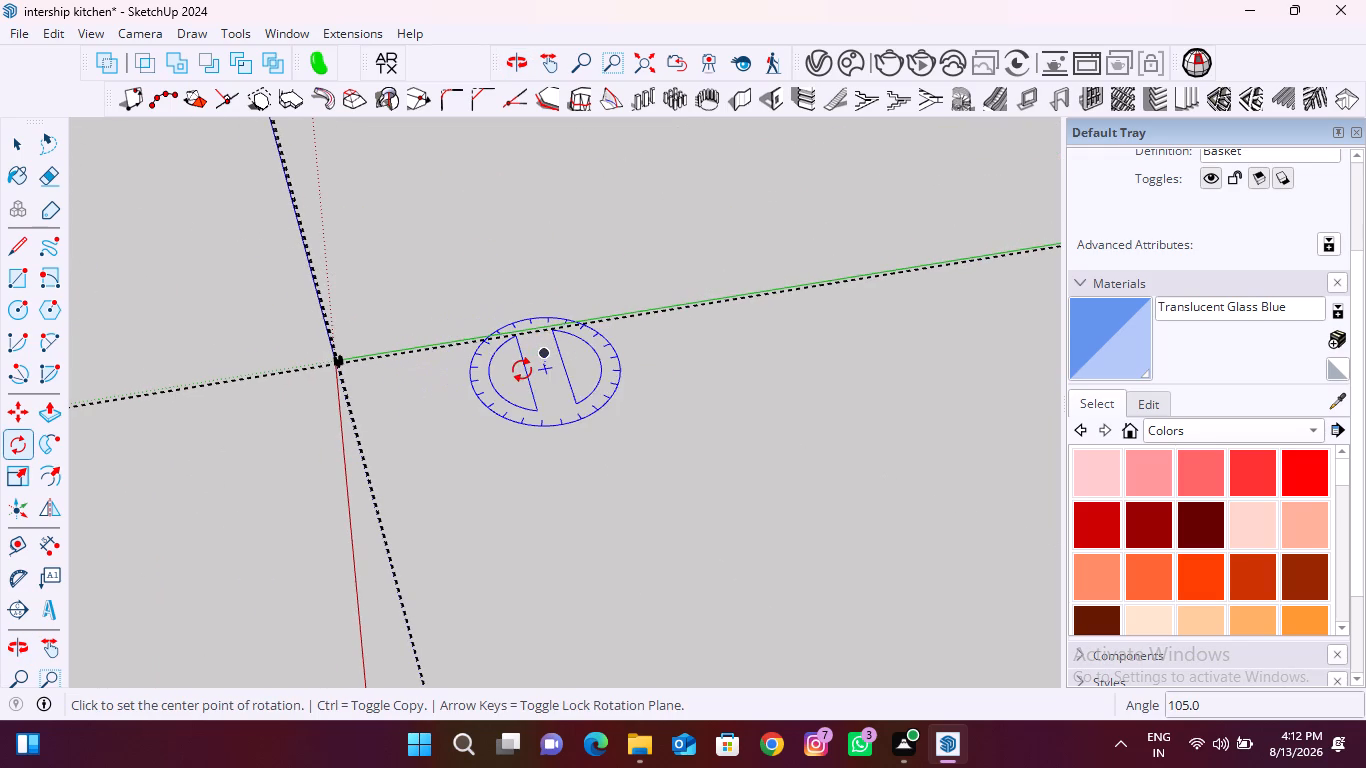
Move the wicker basket about 114 m from its distant spot to the kitchen room's open front.
{"action": "key", "text": "m"}
{"action": "left_click", "coordinate": [547, 354]}
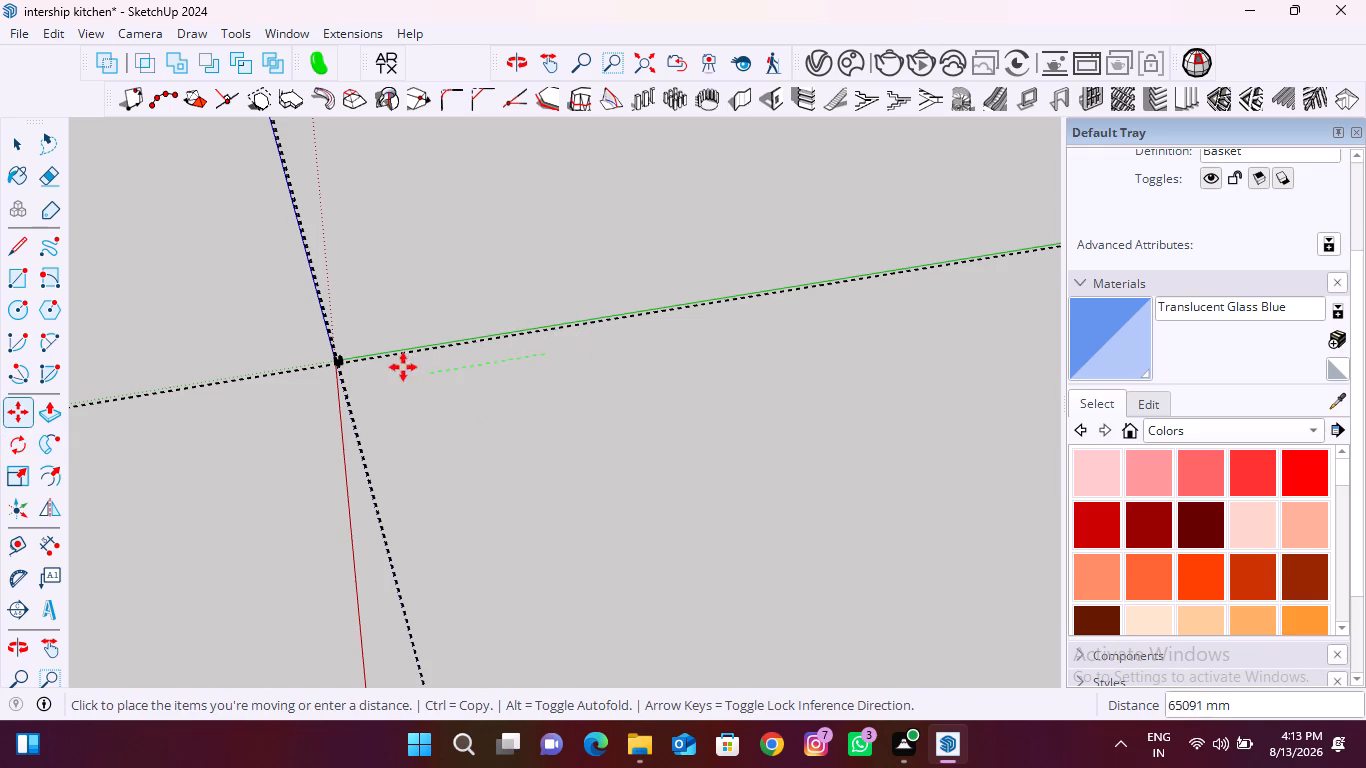
{"action": "scroll", "coordinate": [336, 368], "scroll_direction": "up", "scroll_amount": 15}
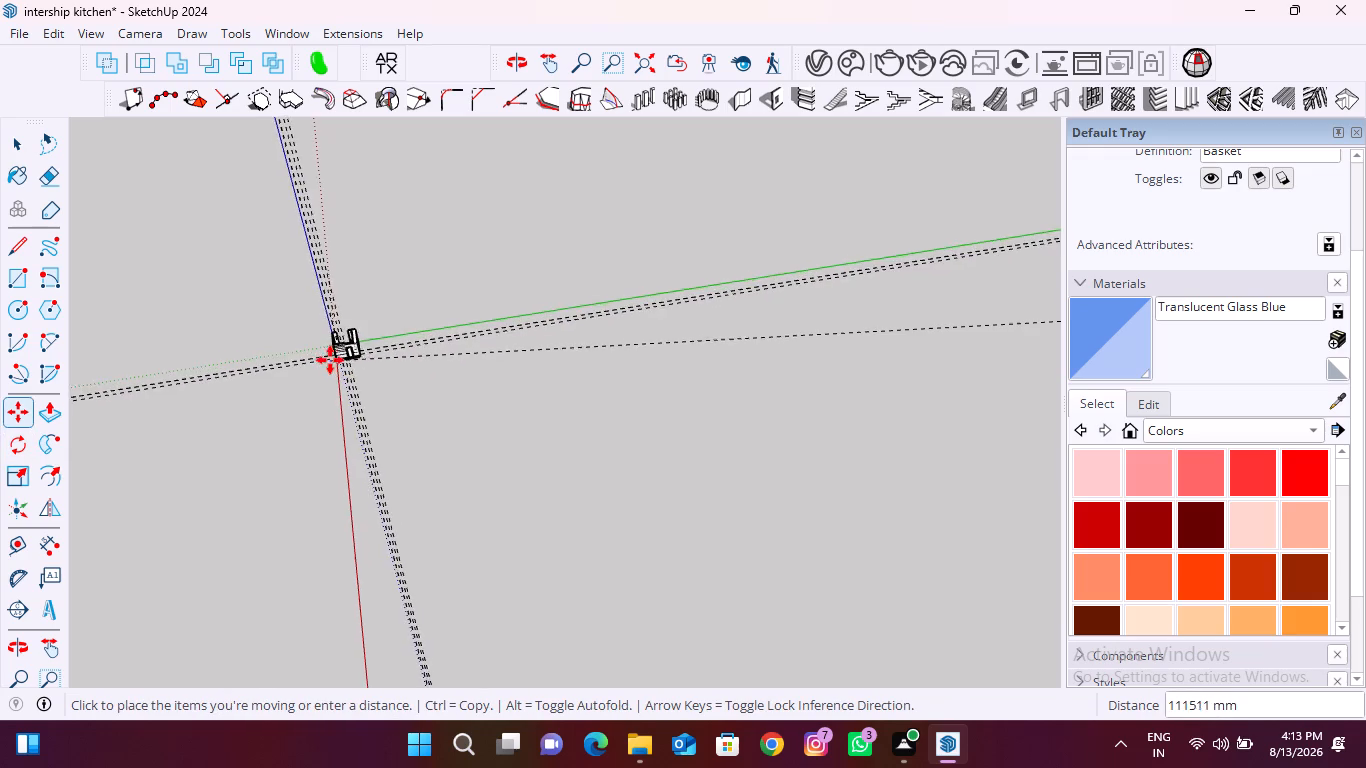
{"action": "scroll", "coordinate": [330, 360], "scroll_direction": "up", "scroll_amount": 13}
{"action": "middle_click_drag", "start_coordinate": [292, 351], "coordinate": [657, 337]}
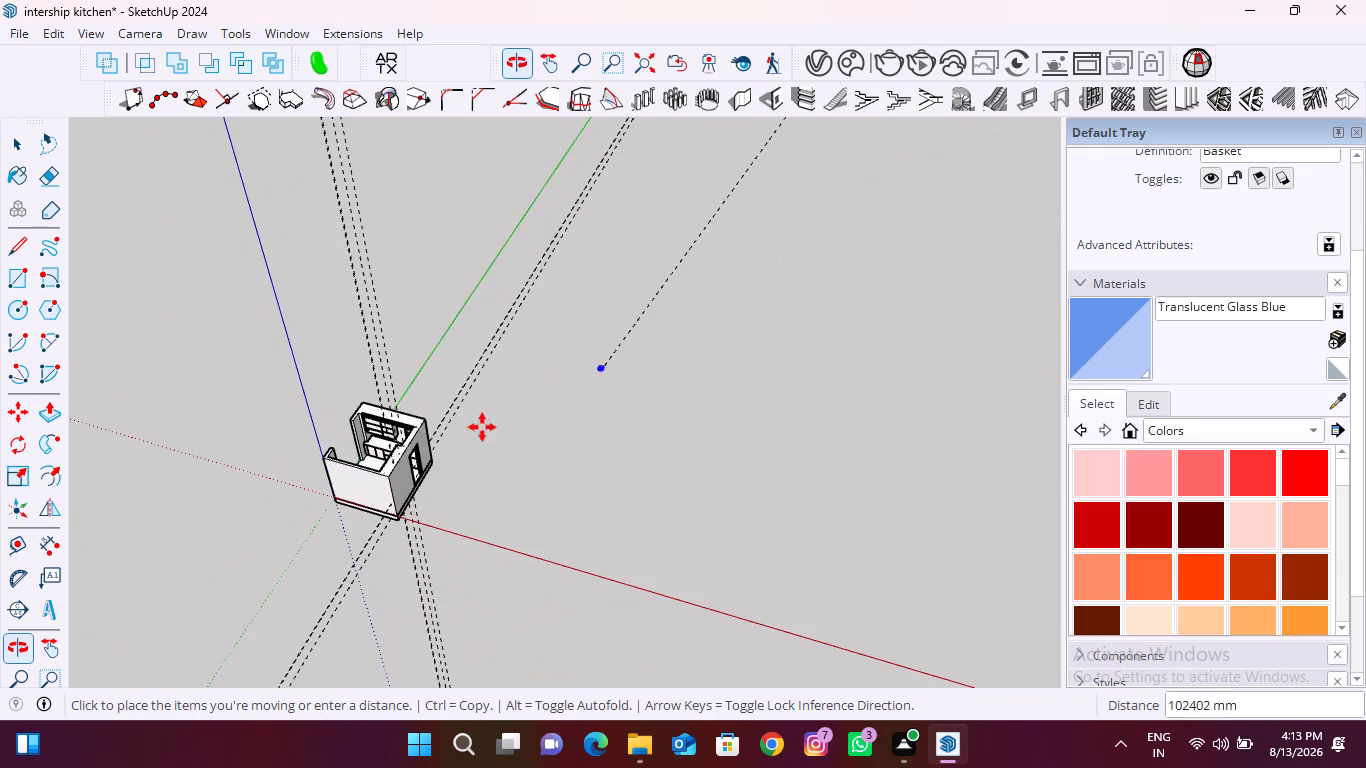
{"action": "scroll", "coordinate": [332, 500], "scroll_direction": "up", "scroll_amount": 14}
{"action": "middle_click_drag", "start_coordinate": [284, 480], "coordinate": [863, 392]}
{"action": "scroll", "coordinate": [508, 582], "scroll_direction": "up", "scroll_amount": 20}
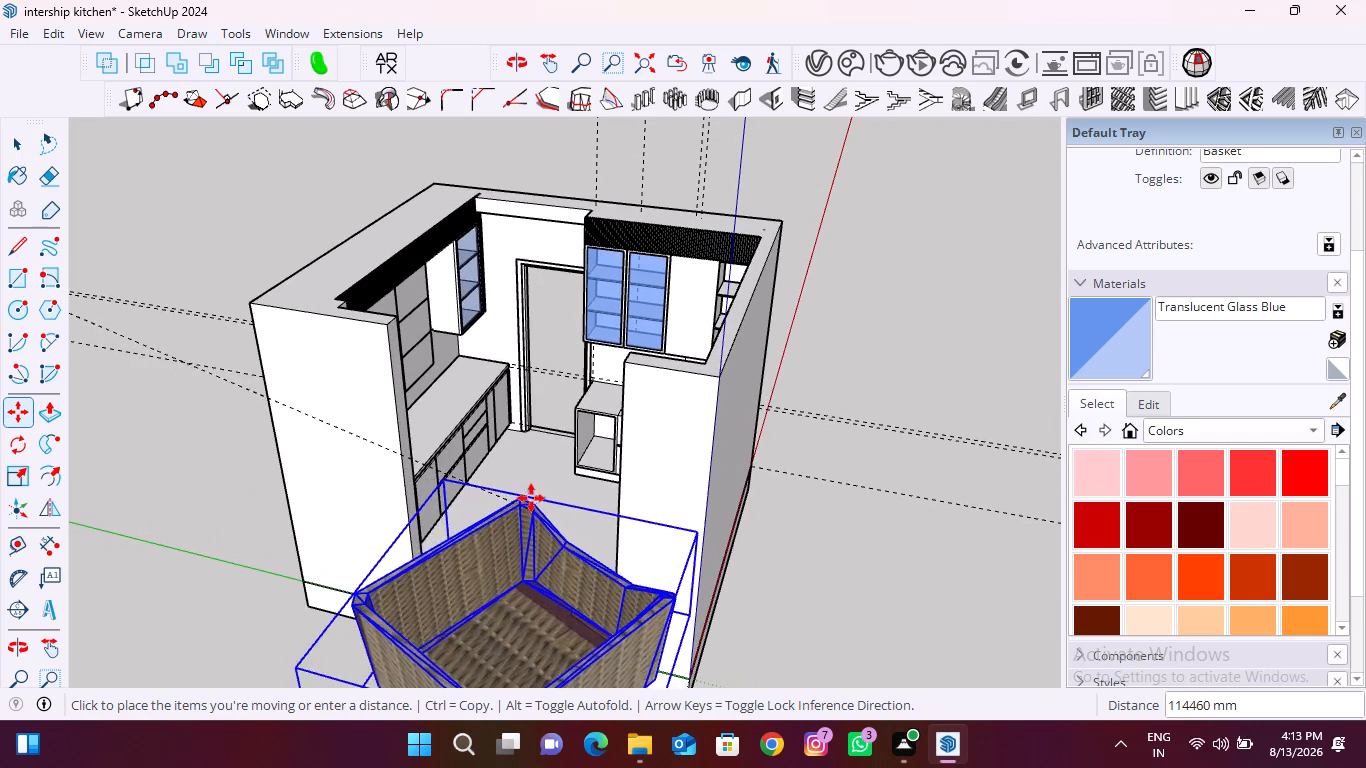
{"action": "scroll", "coordinate": [512, 509], "scroll_direction": "down", "scroll_amount": 16}
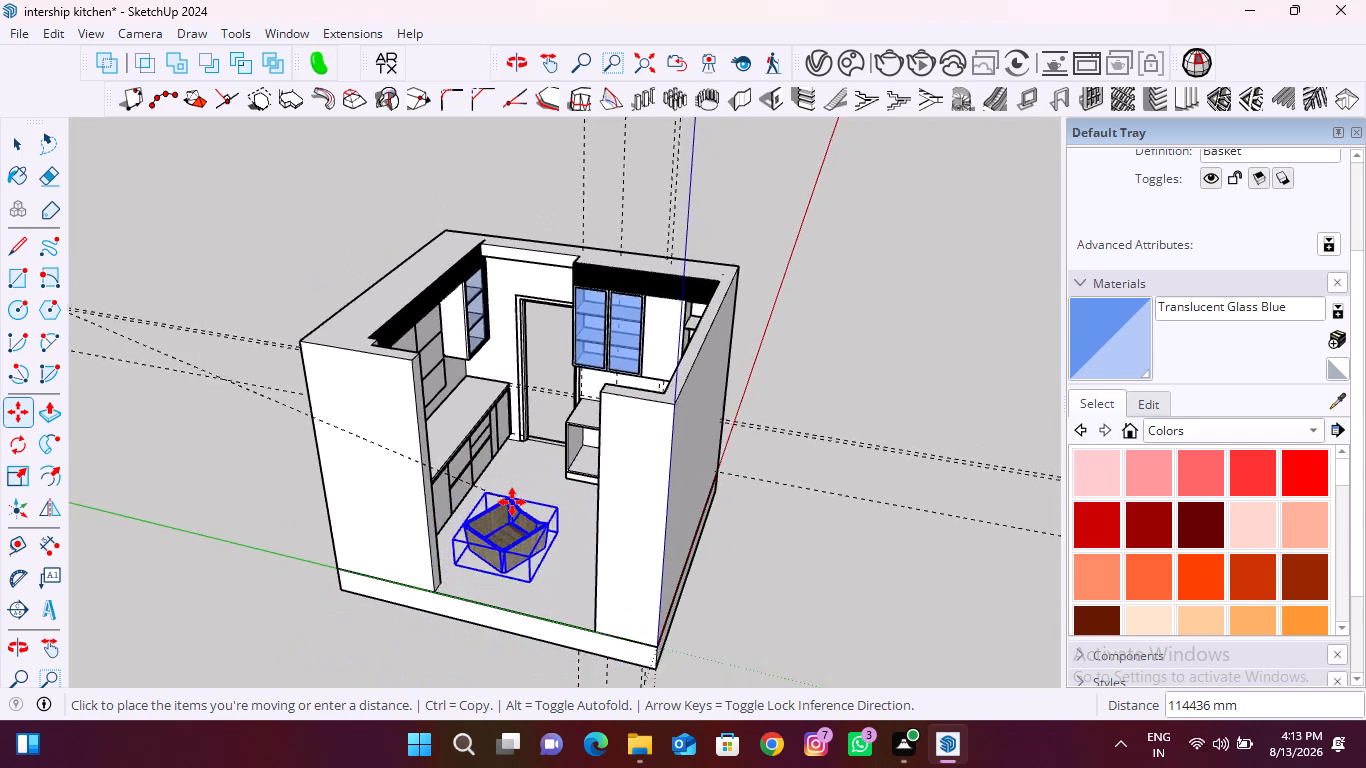
{"action": "scroll", "coordinate": [512, 502], "scroll_direction": "down", "scroll_amount": 10}
{"action": "left_click", "coordinate": [529, 504]}
{"action": "scroll", "coordinate": [523, 524], "scroll_direction": "up", "scroll_amount": 4}
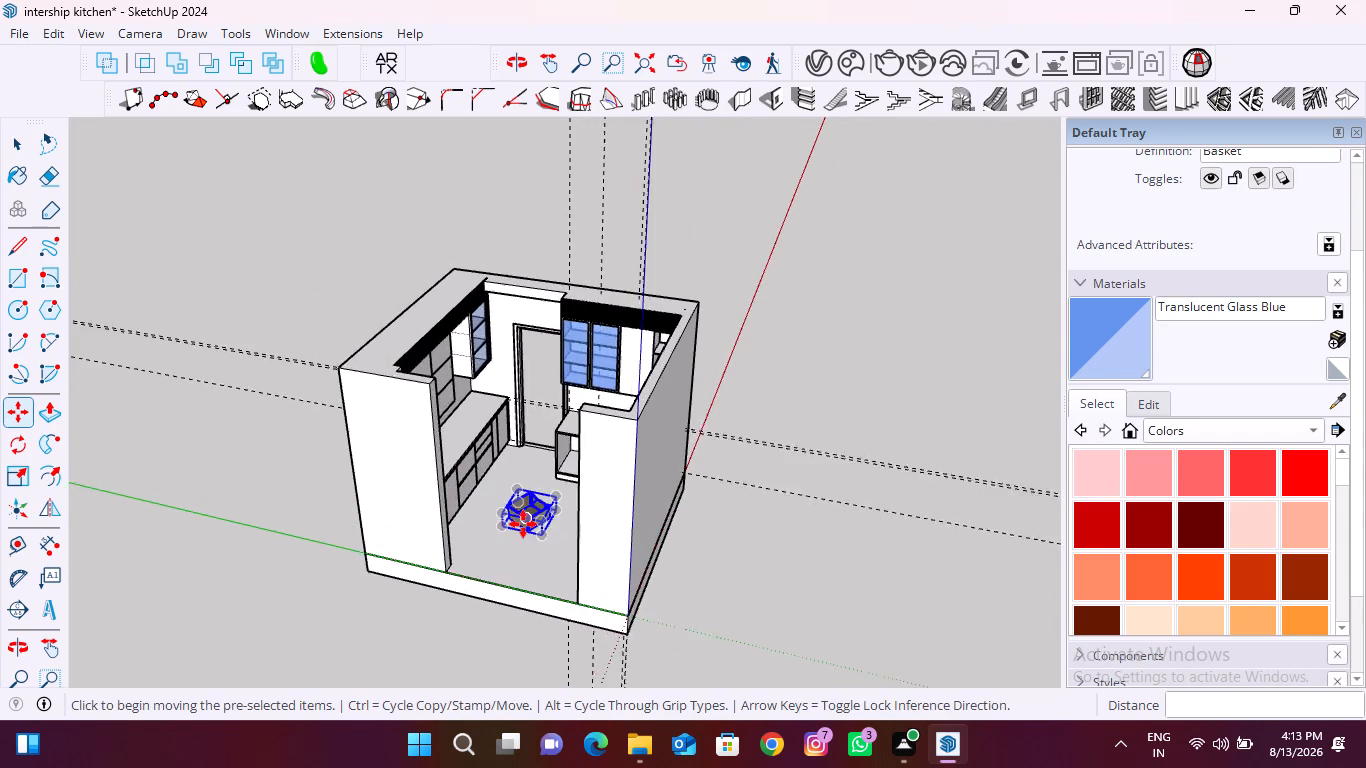
{"action": "scroll", "coordinate": [523, 524], "scroll_direction": "up", "scroll_amount": 8}
{"action": "middle_click_drag", "start_coordinate": [527, 542], "coordinate": [554, 539]}
{"action": "scroll", "coordinate": [534, 533], "scroll_direction": "down", "scroll_amount": 2}
{"action": "scroll", "coordinate": [660, 519], "scroll_direction": "up", "scroll_amount": 7}
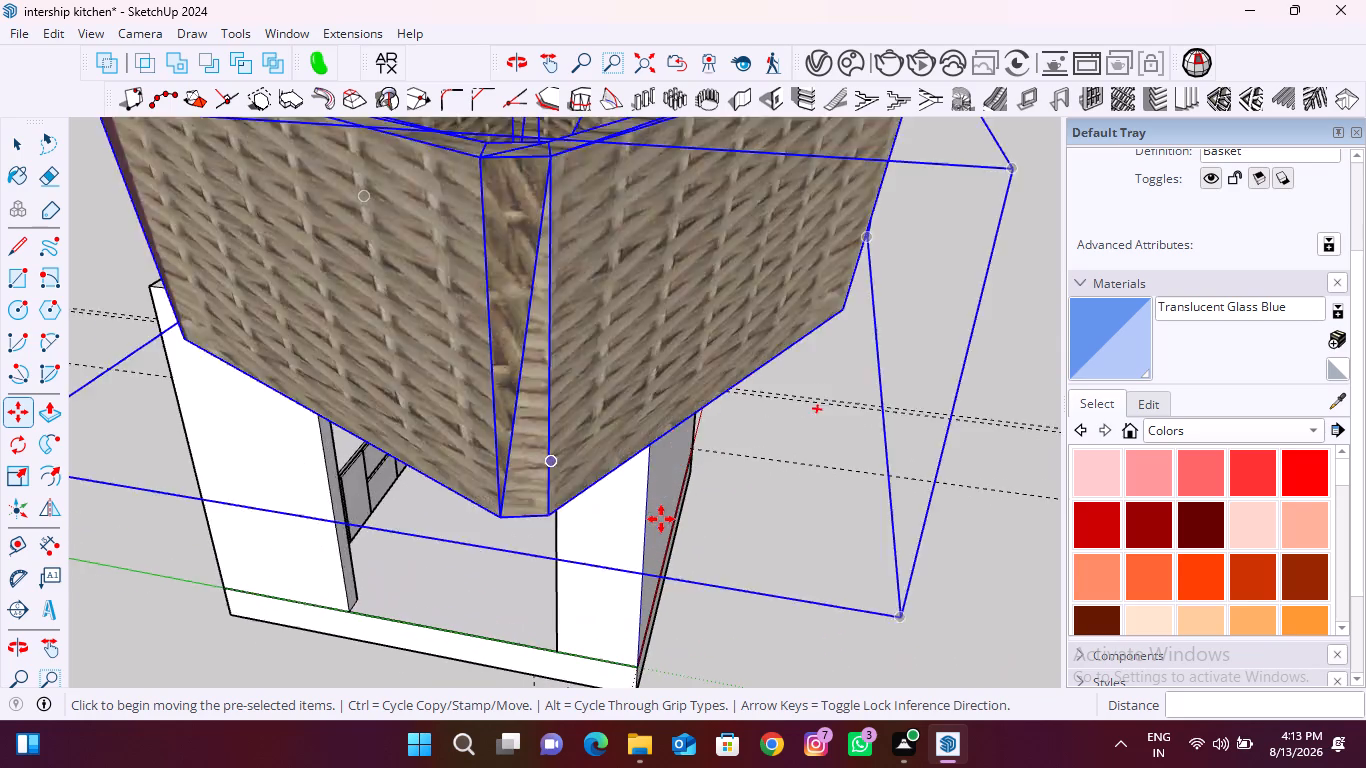
Move the wicker basket about 8.7 m into the kitchen and set it on top of the open box cabinet.
{"action": "scroll", "coordinate": [675, 519], "scroll_direction": "down", "scroll_amount": 2}
{"action": "left_click", "coordinate": [716, 534]}
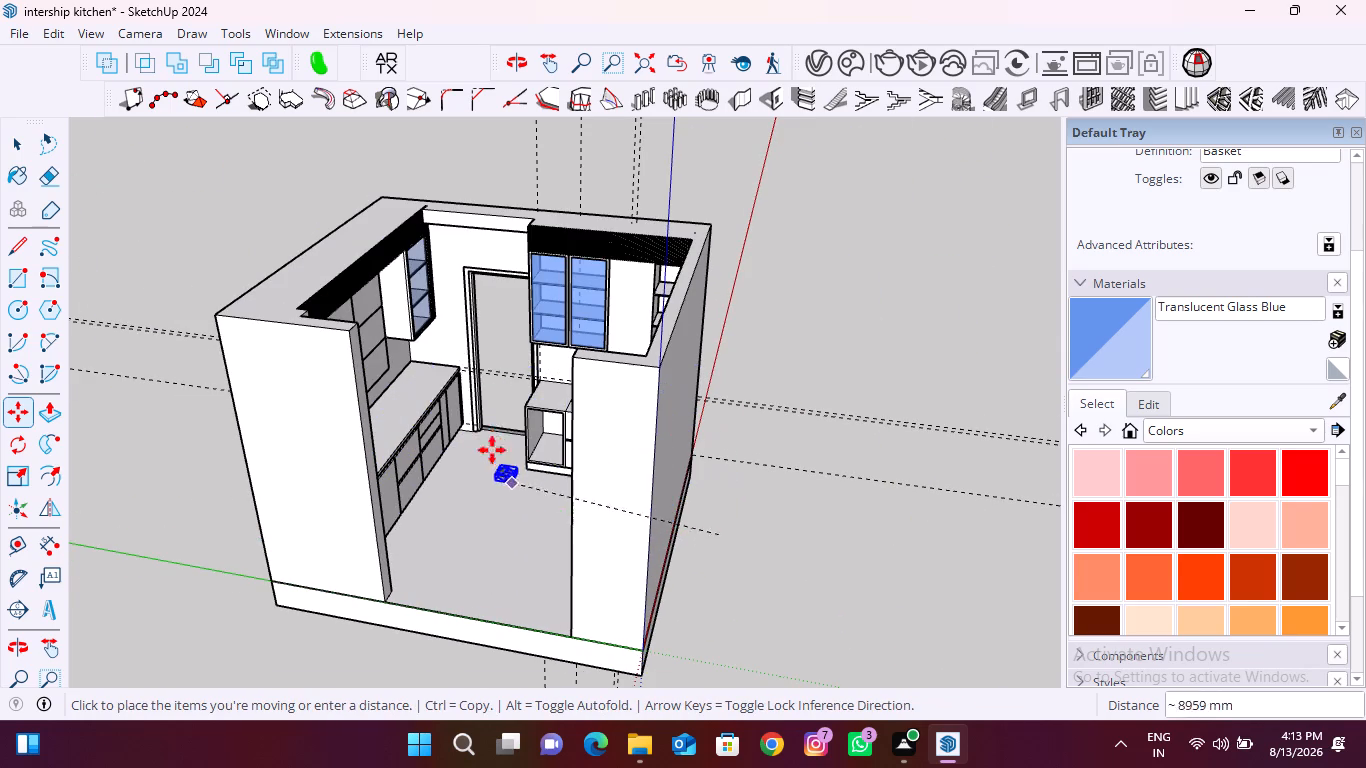
{"action": "scroll", "coordinate": [529, 400], "scroll_direction": "up", "scroll_amount": 18}
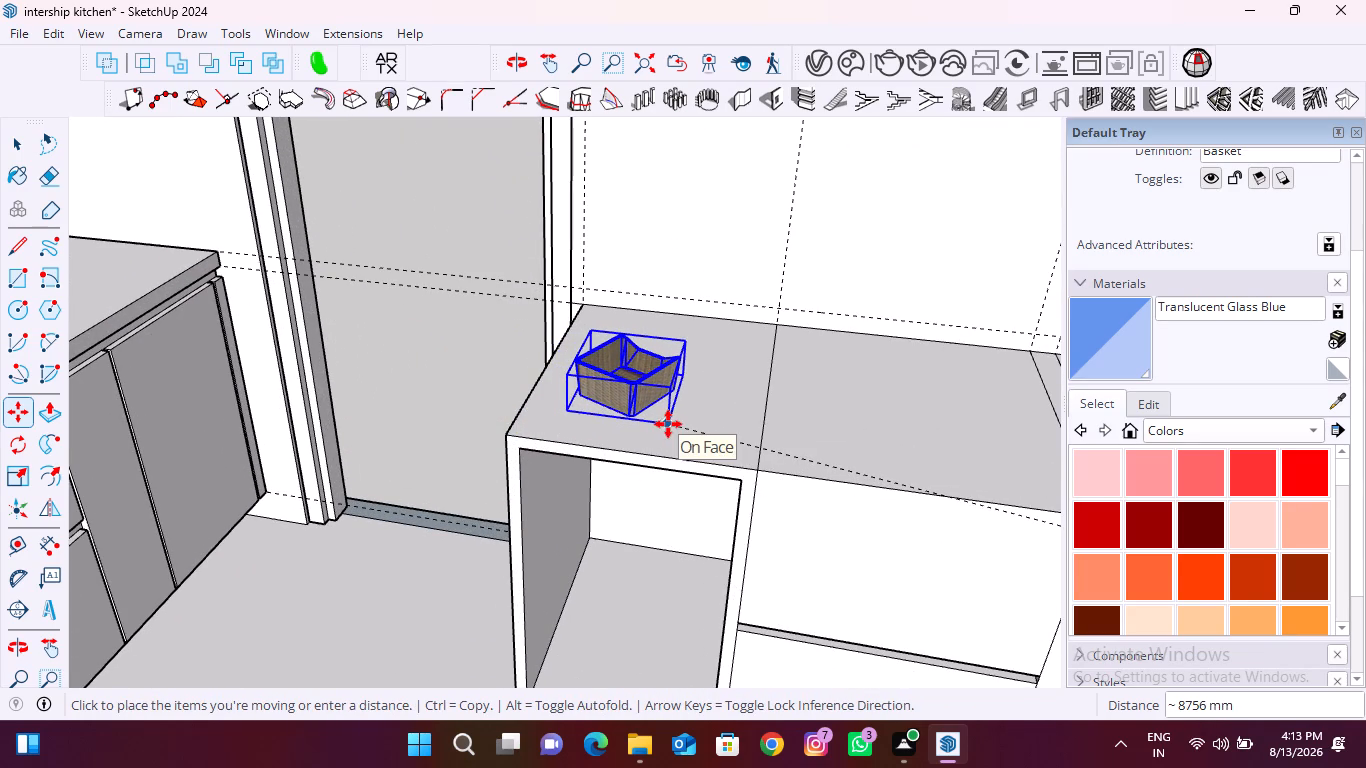
{"action": "left_click", "coordinate": [696, 426]}
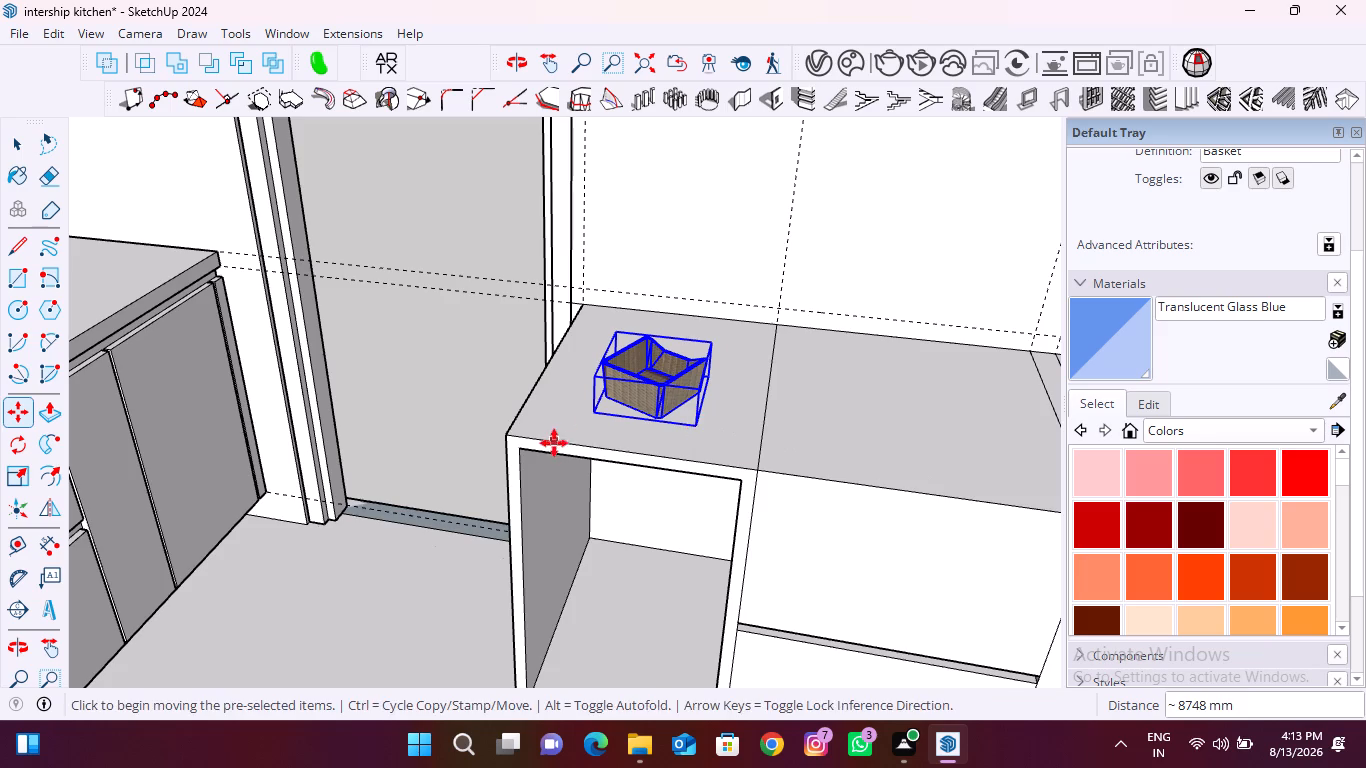
Rotate the basket 30 degrees on the cabinet top so its sides line up with the cabinet.
{"action": "middle_click_drag", "start_coordinate": [554, 443], "coordinate": [595, 455]}
{"action": "scroll", "coordinate": [721, 392], "scroll_direction": "up", "scroll_amount": 9}
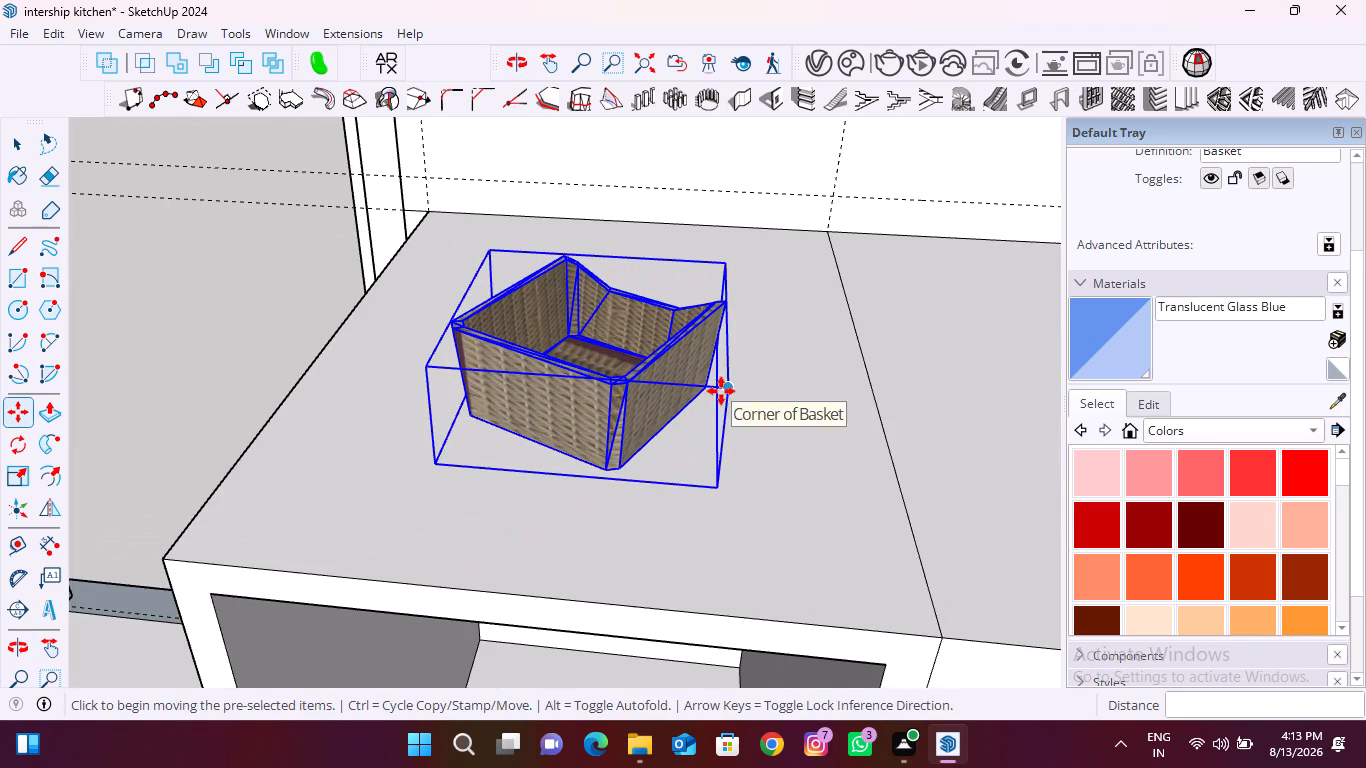
{"action": "left_click", "coordinate": [18, 440]}
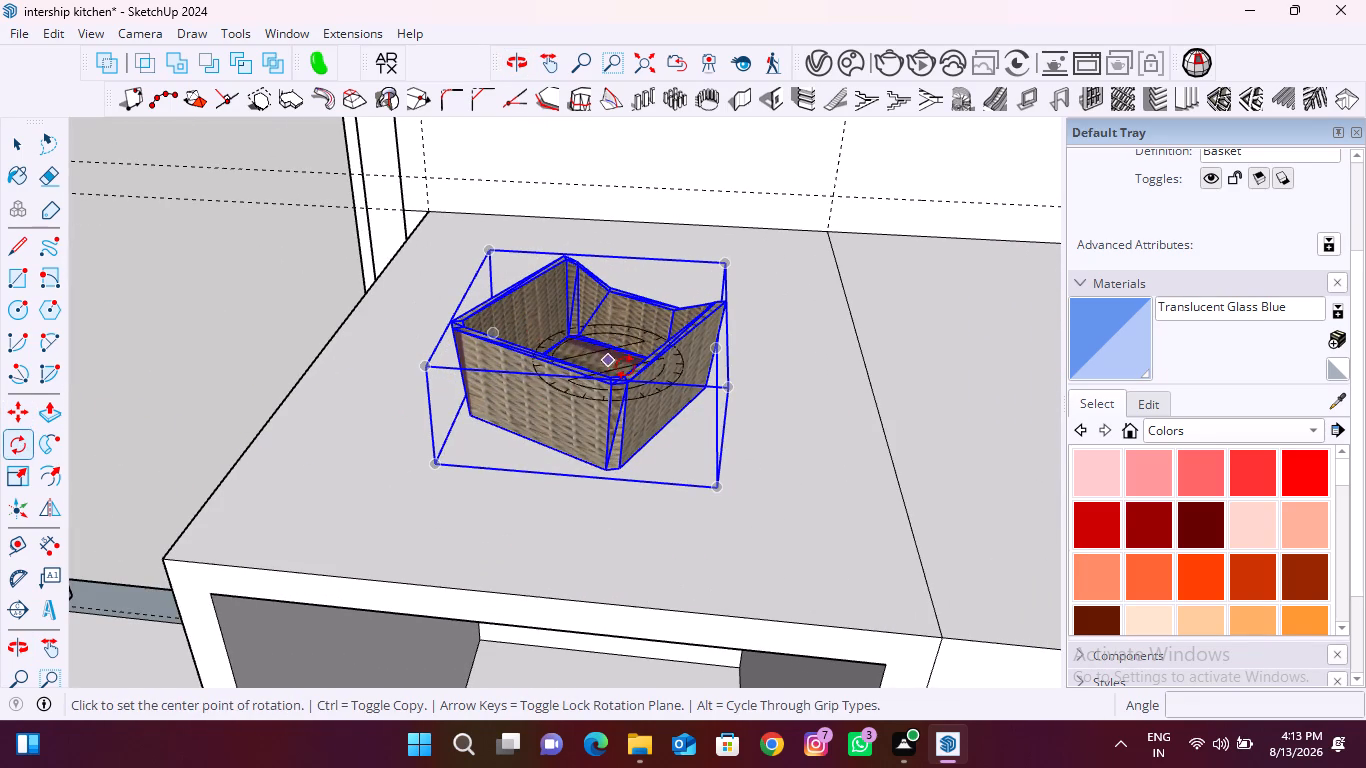
{"action": "left_click", "coordinate": [628, 373]}
{"action": "left_click", "coordinate": [711, 312]}
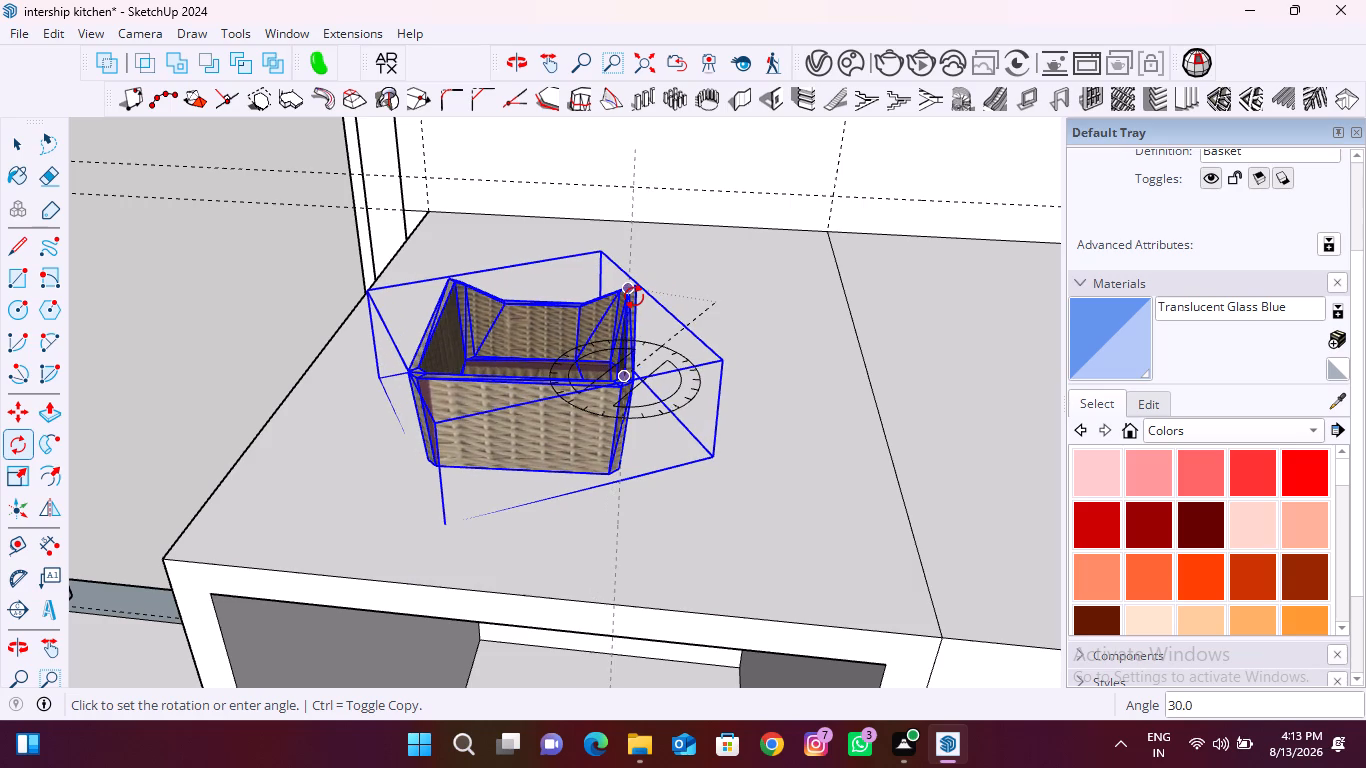
{"action": "left_click", "coordinate": [634, 297]}
Flip the basket front to back so its dipped side faces the cabinet's open front.
{"action": "scroll", "coordinate": [511, 361], "scroll_direction": "down", "scroll_amount": 9}
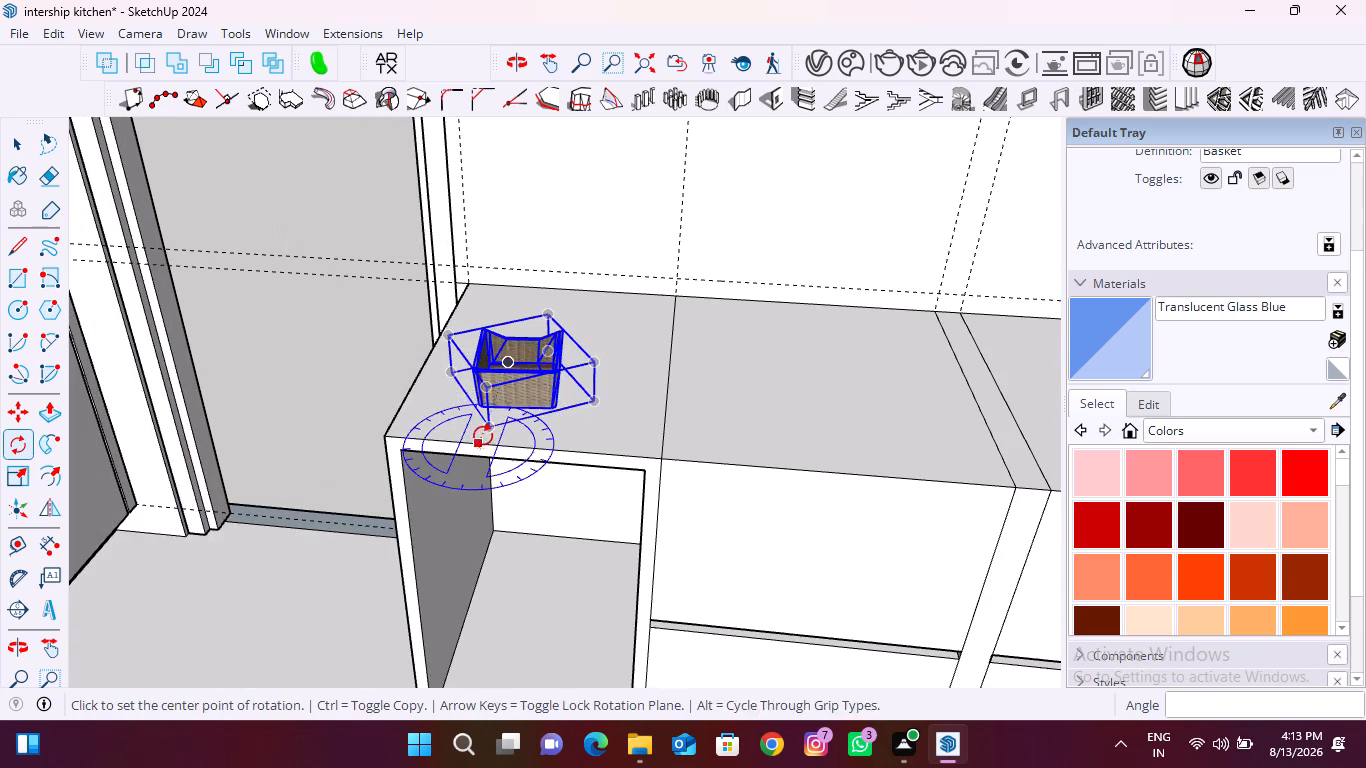
{"action": "scroll", "coordinate": [483, 436], "scroll_direction": "up", "scroll_amount": 5}
{"action": "middle_click_drag", "start_coordinate": [490, 399], "coordinate": [485, 469]}
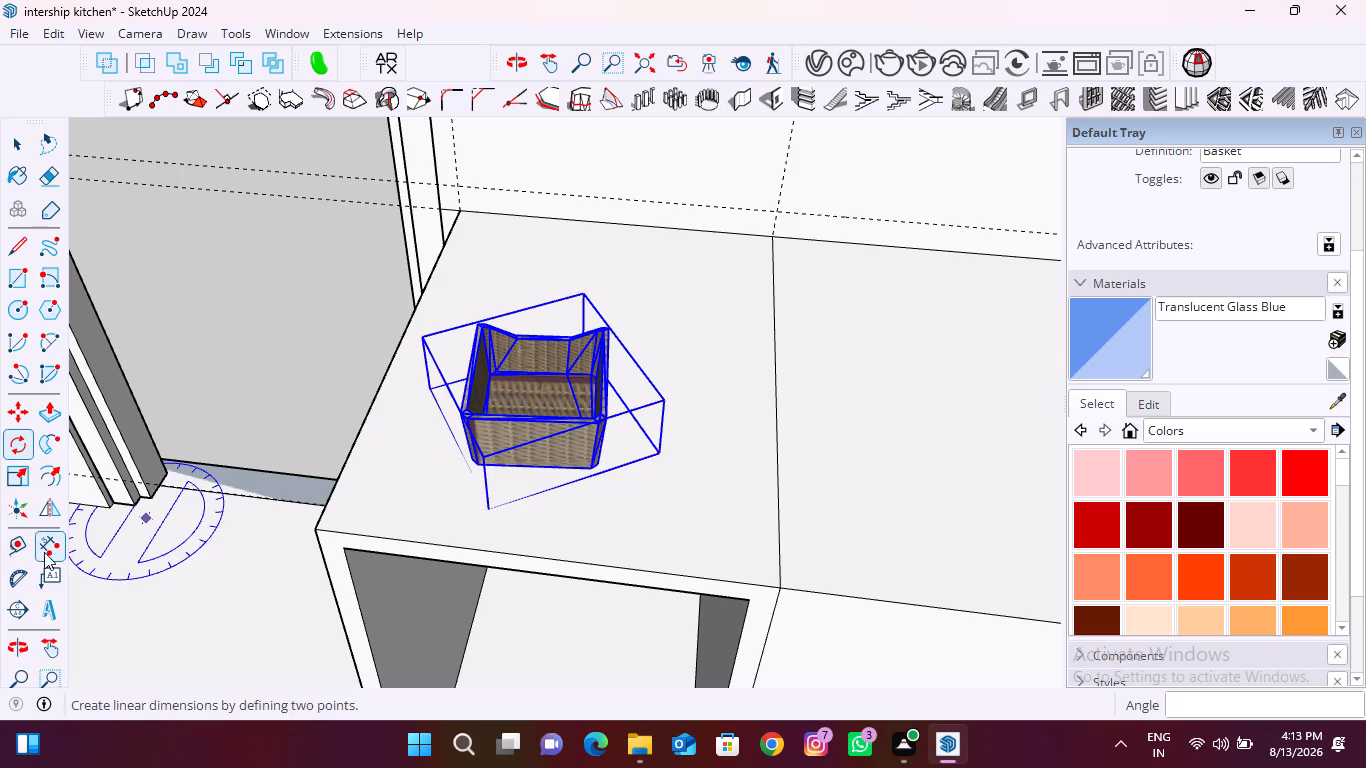
{"action": "left_click", "coordinate": [42, 514]}
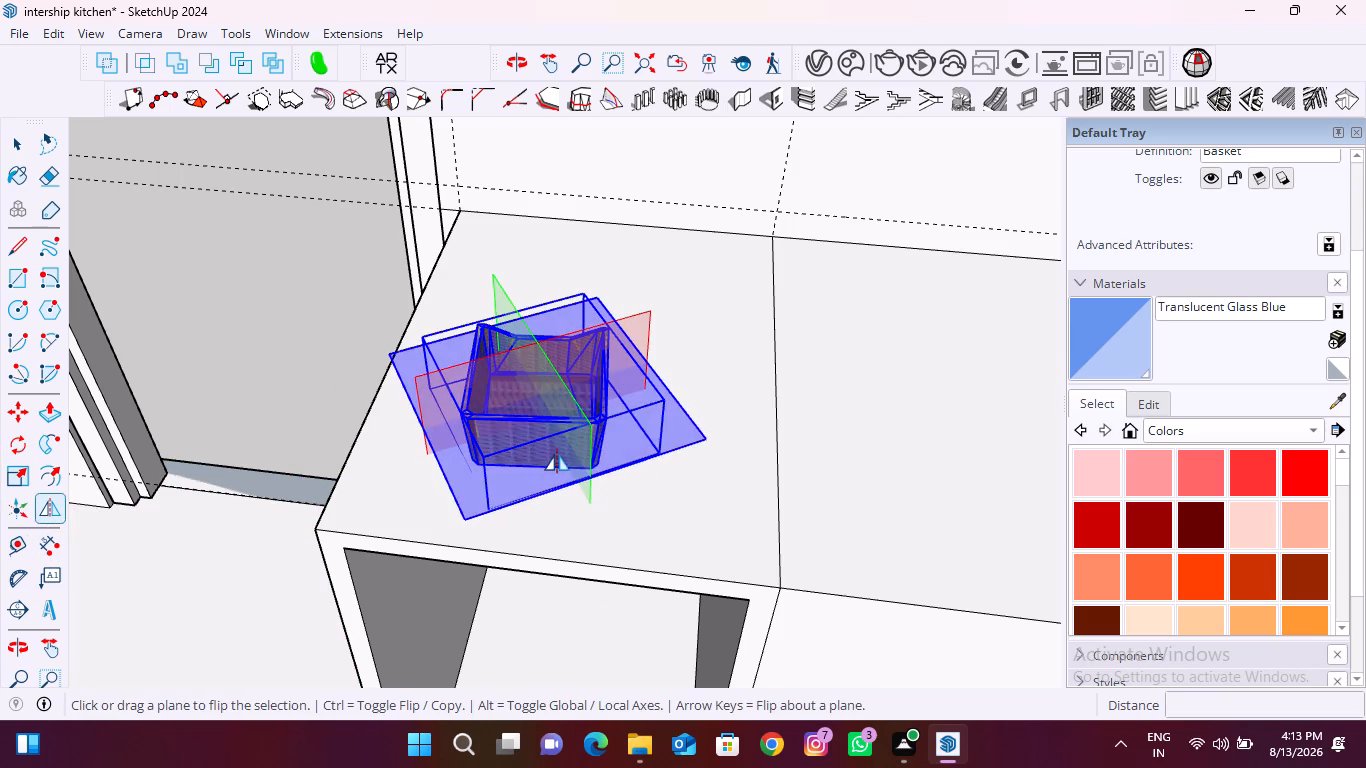
{"action": "left_click", "coordinate": [570, 425]}
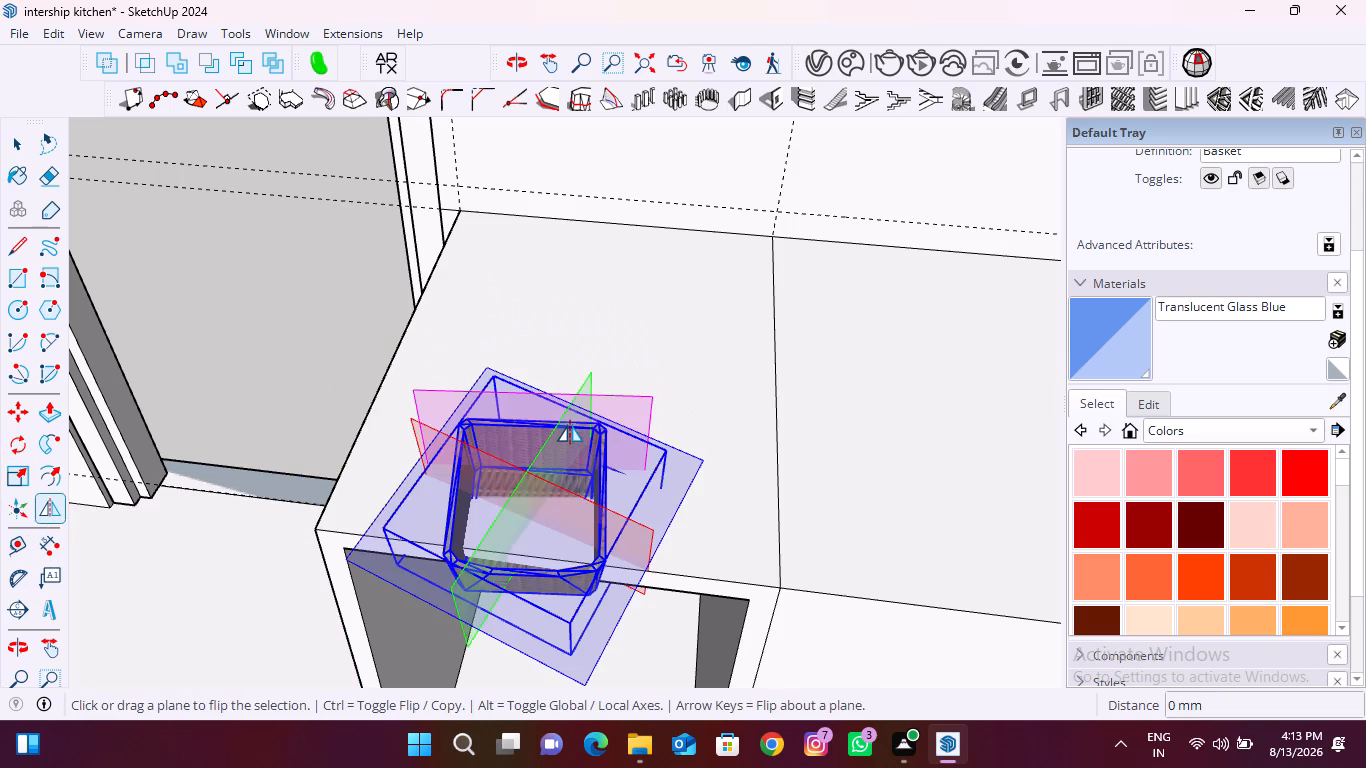
{"action": "scroll", "coordinate": [569, 371], "scroll_direction": "down", "scroll_amount": 3}
{"action": "scroll", "coordinate": [546, 513], "scroll_direction": "up", "scroll_amount": 11}
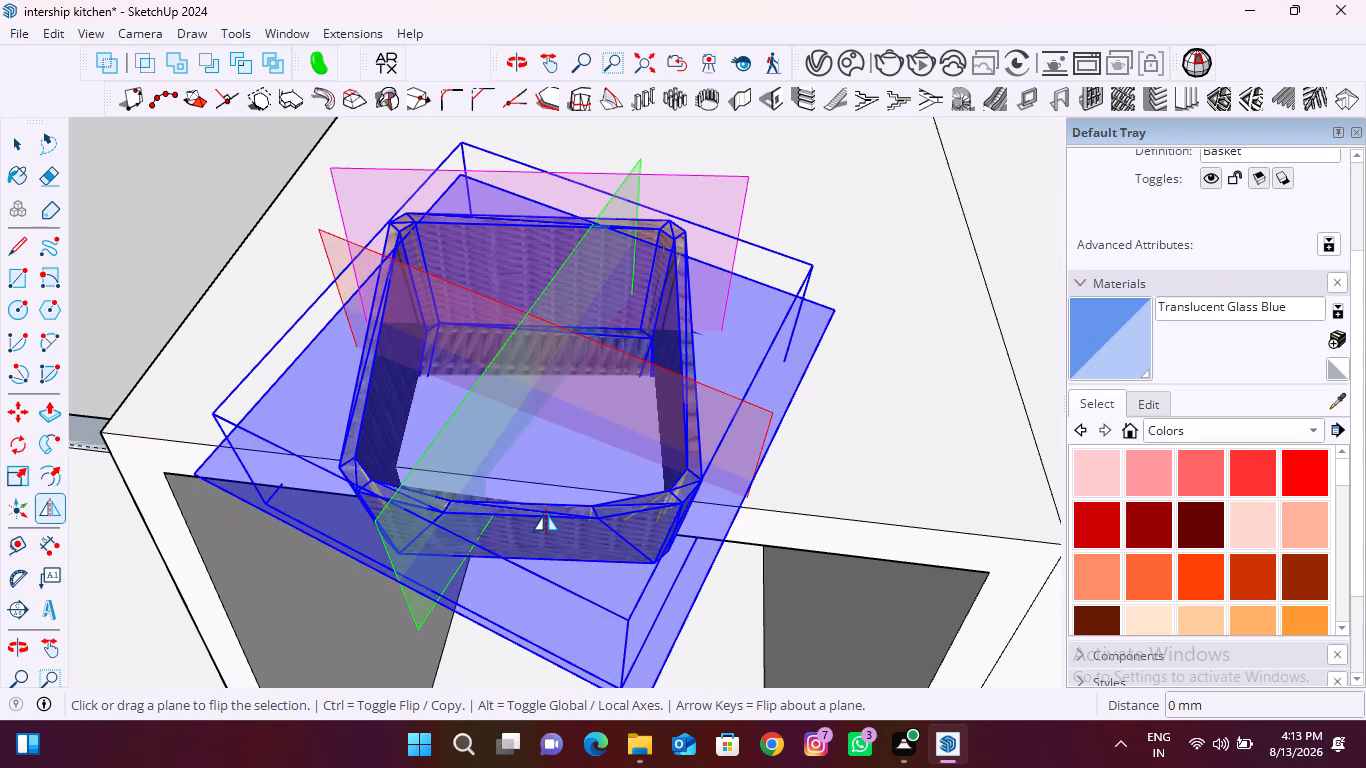
Move the basket forward about 500 mm along the red axis, in front of the open box.
{"action": "key", "text": "m"}
{"action": "scroll", "coordinate": [523, 445], "scroll_direction": "down", "scroll_amount": 9}
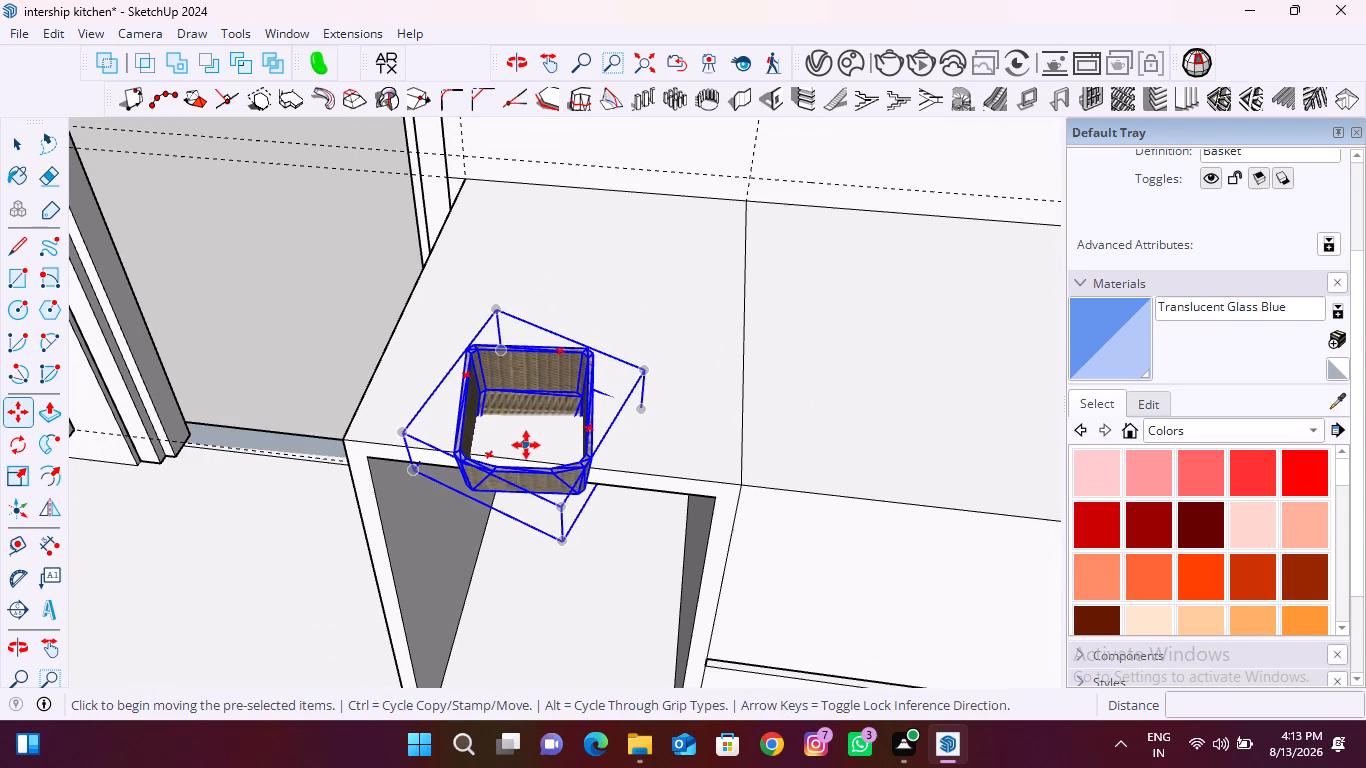
{"action": "left_click", "coordinate": [566, 507]}
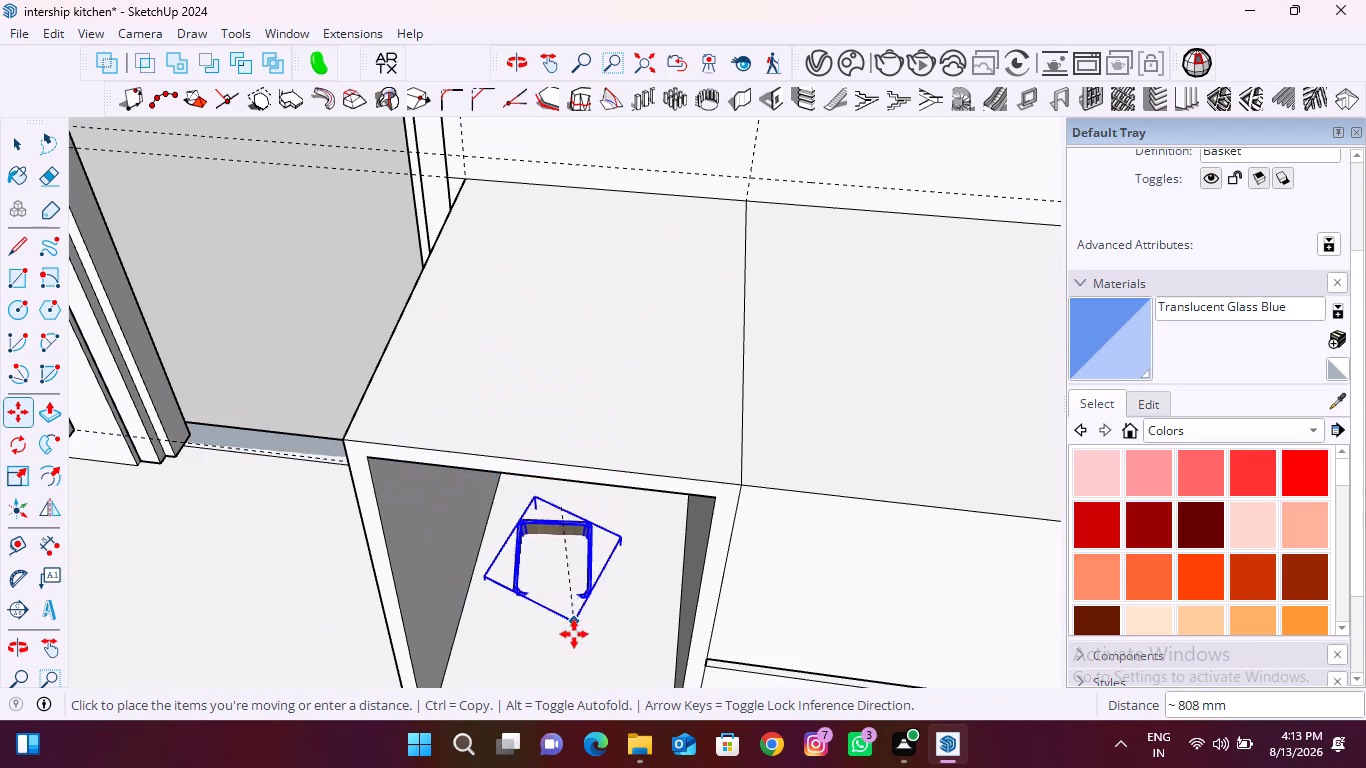
{"action": "scroll", "coordinate": [542, 579], "scroll_direction": "down", "scroll_amount": 3}
{"action": "middle_click_drag", "start_coordinate": [537, 615], "coordinate": [588, 468]}
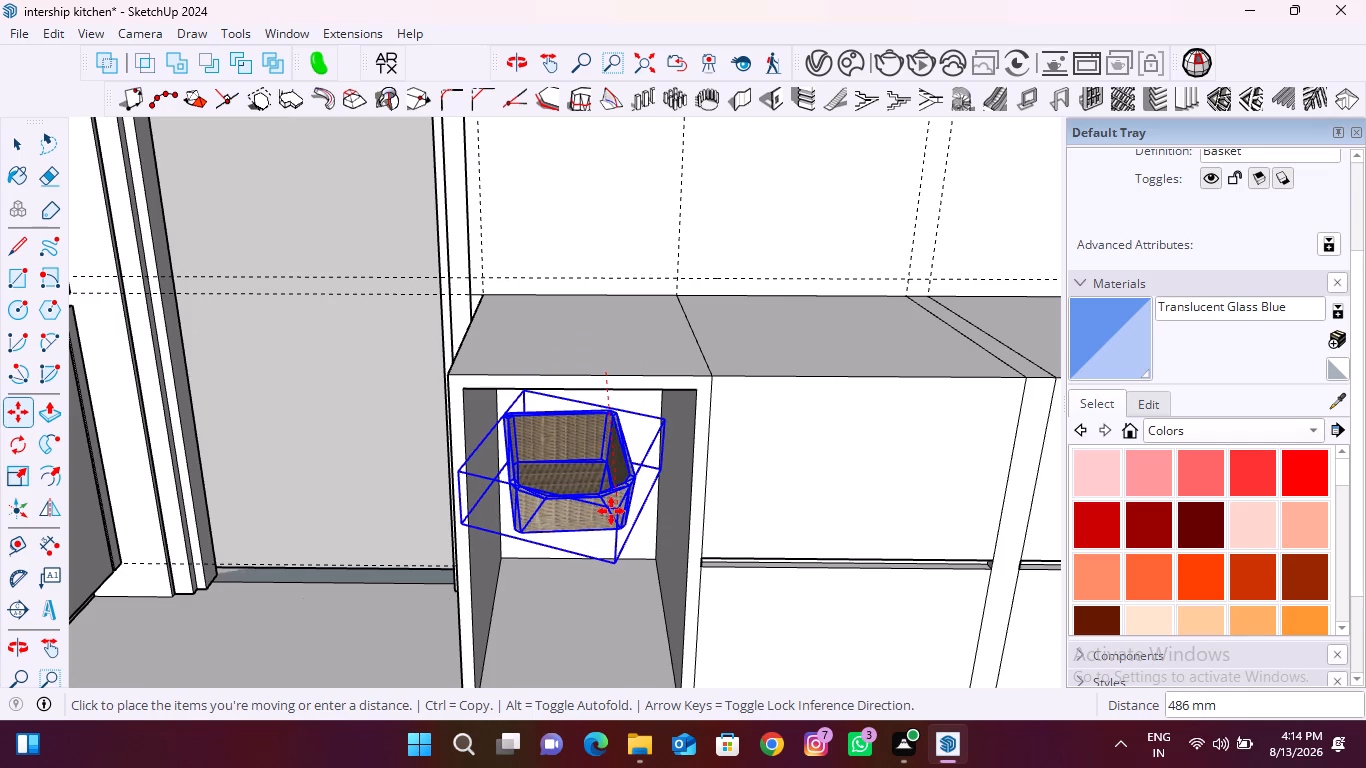
{"action": "left_click", "coordinate": [614, 519]}
Move the basket back about 783 mm along the red axis, over the cabinet top.
{"action": "middle_click_drag", "start_coordinate": [578, 553], "coordinate": [577, 553]}
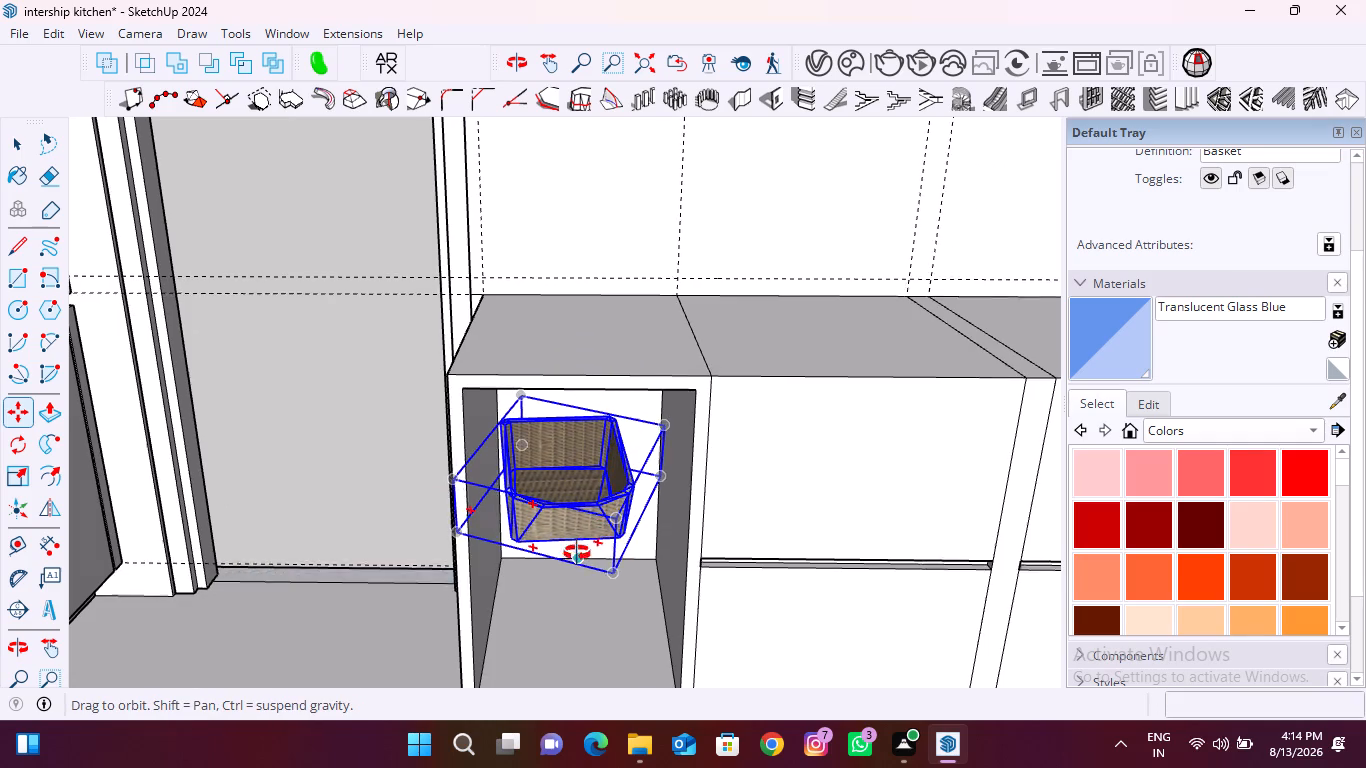
{"action": "middle_click_drag", "start_coordinate": [577, 553], "coordinate": [577, 478]}
{"action": "middle_click_drag", "start_coordinate": [600, 335], "coordinate": [596, 408]}
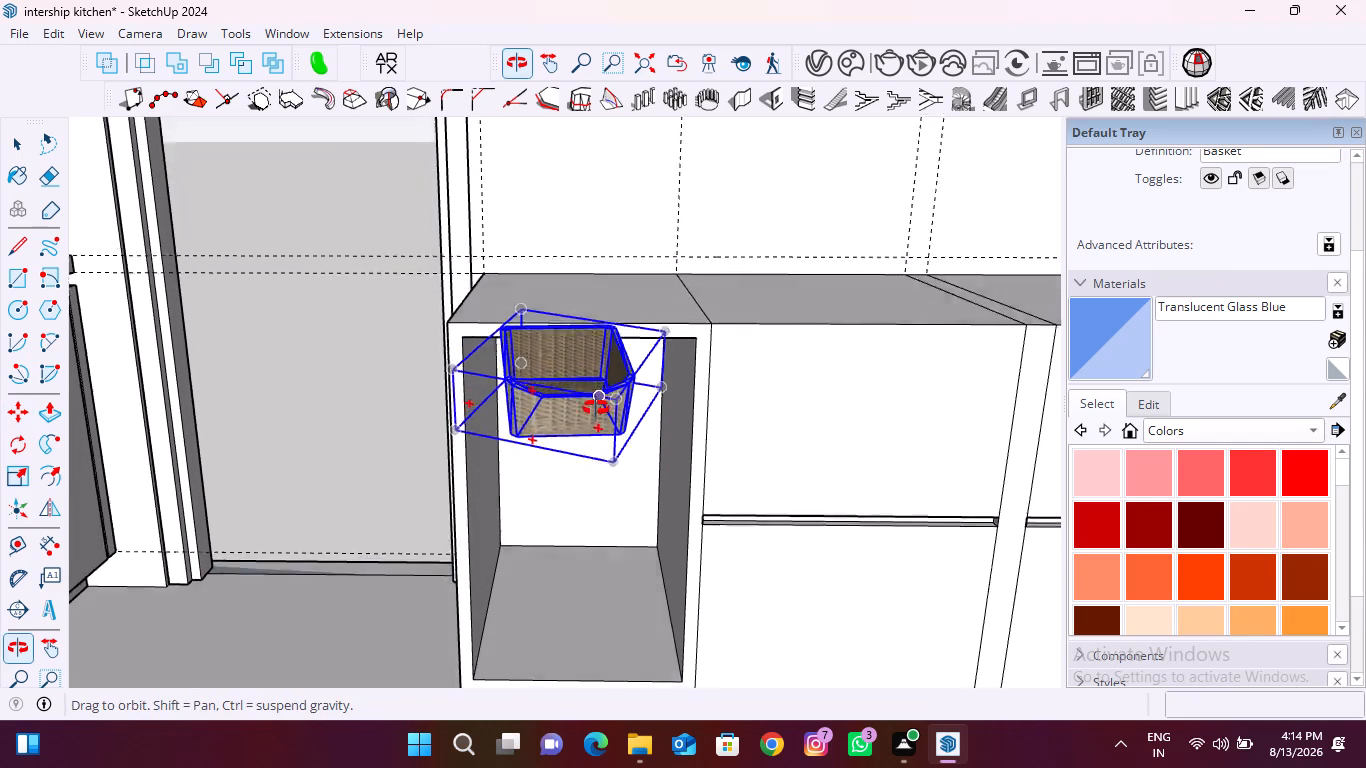
{"action": "middle_click_drag", "start_coordinate": [596, 408], "coordinate": [595, 410]}
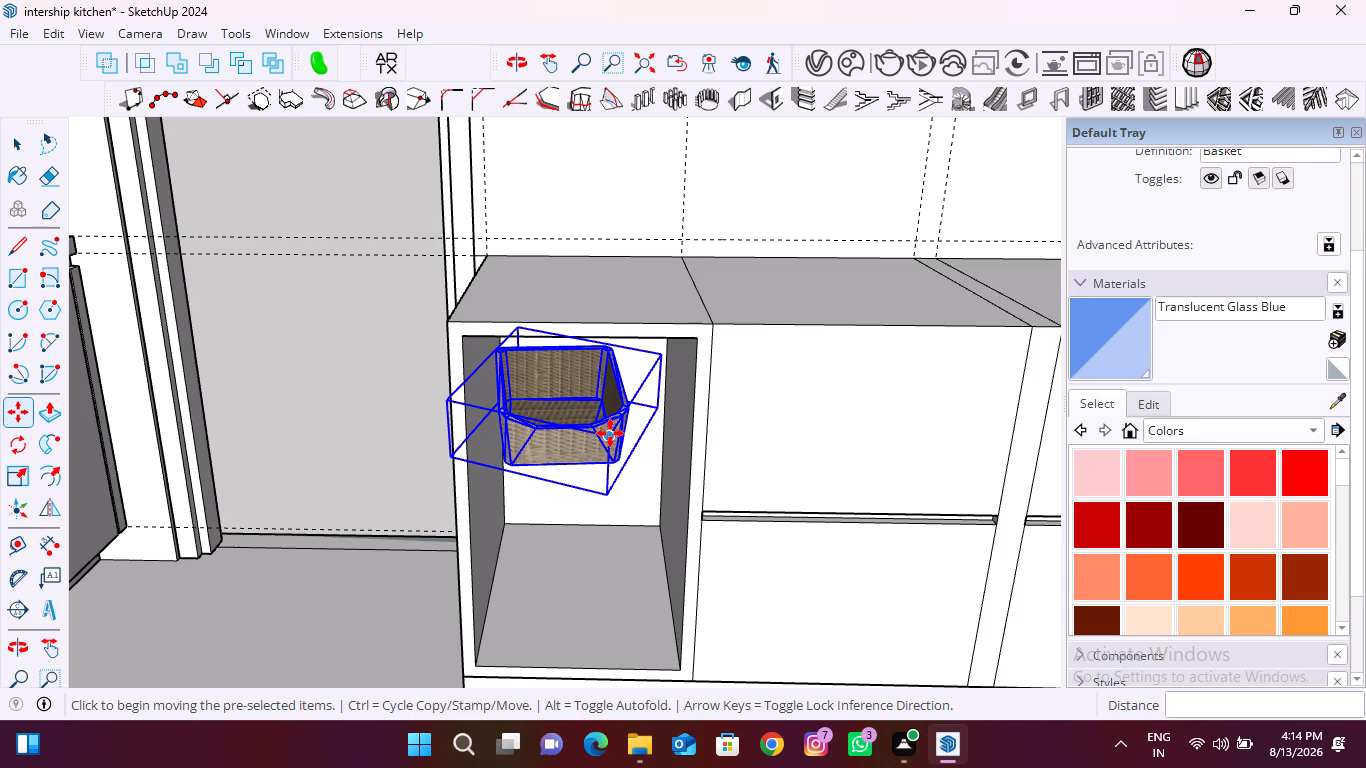
{"action": "left_click", "coordinate": [610, 433]}
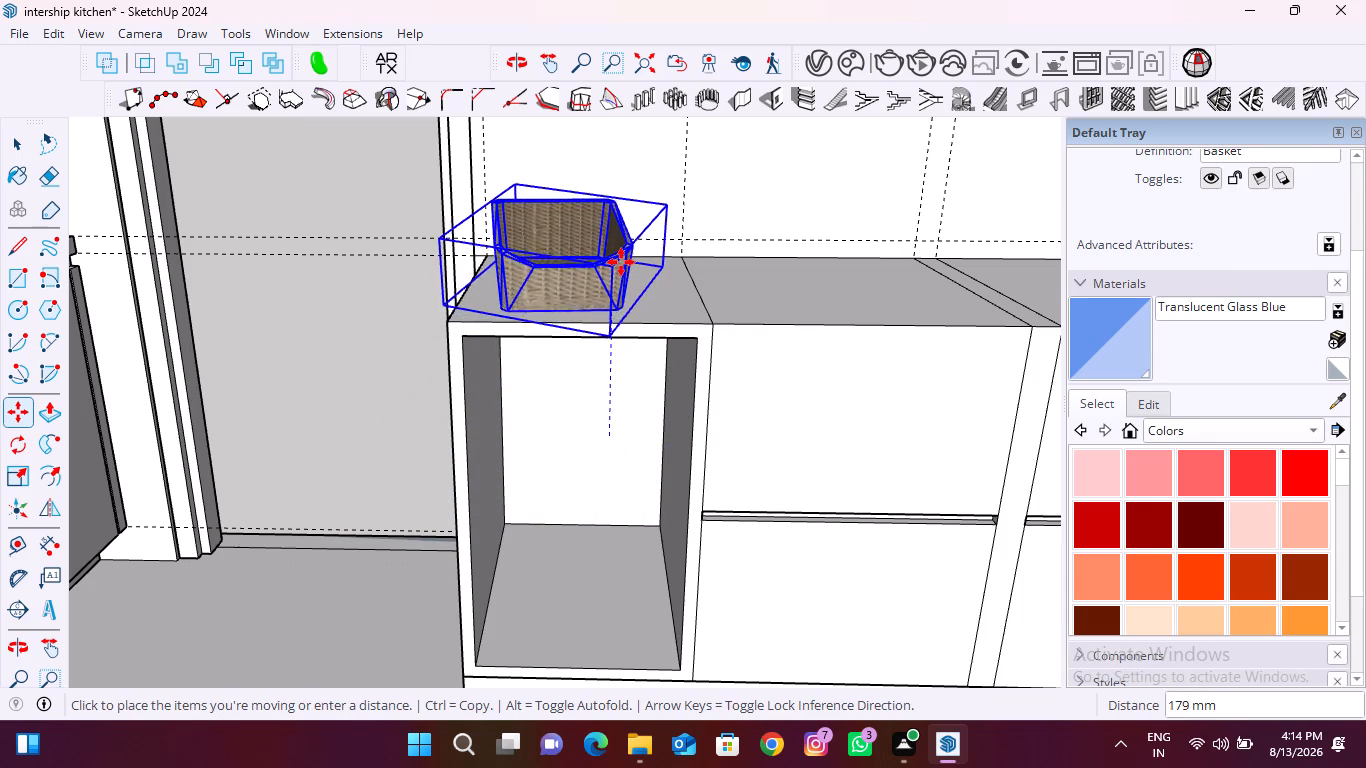
{"action": "middle_click_drag", "start_coordinate": [622, 227], "coordinate": [585, 363]}
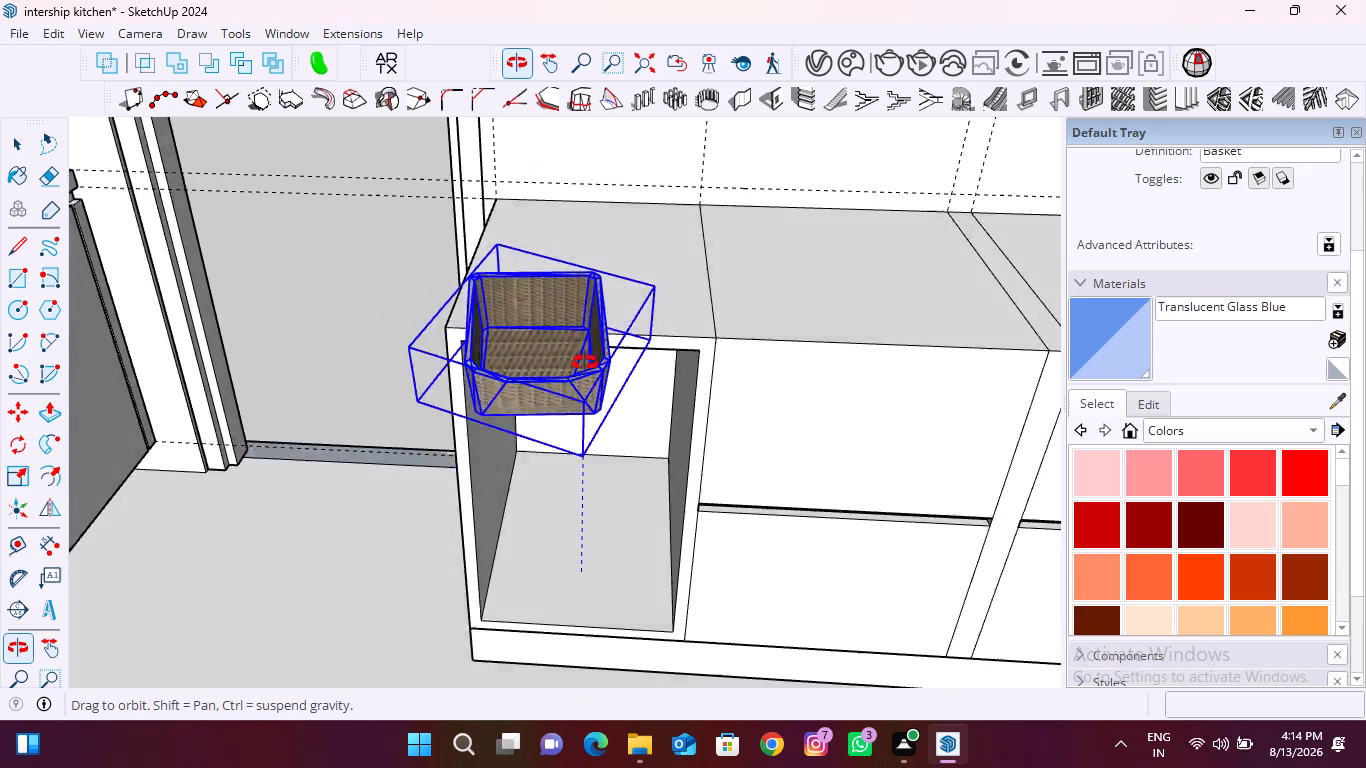
{"action": "middle_click_drag", "start_coordinate": [585, 363], "coordinate": [542, 428]}
{"action": "scroll", "coordinate": [574, 383], "scroll_direction": "down", "scroll_amount": 1}
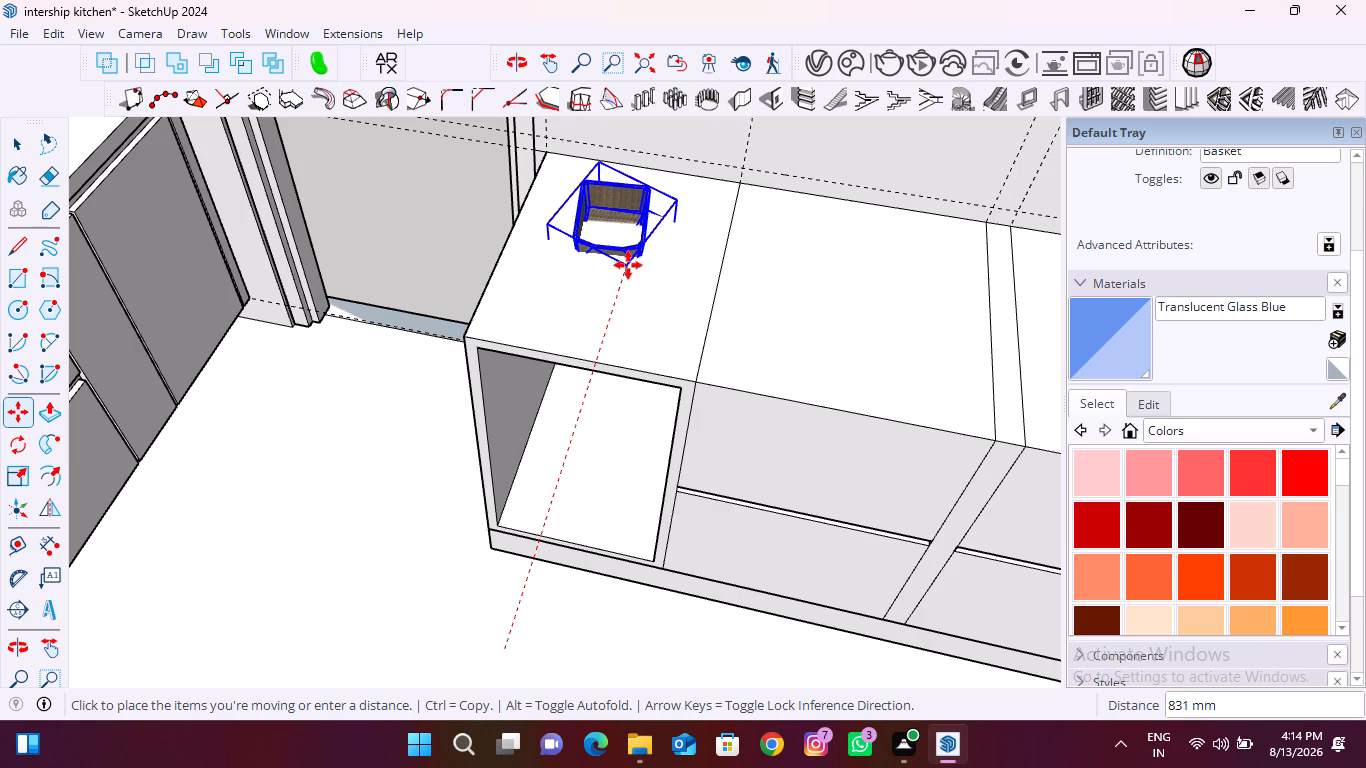
{"action": "left_click", "coordinate": [625, 284]}
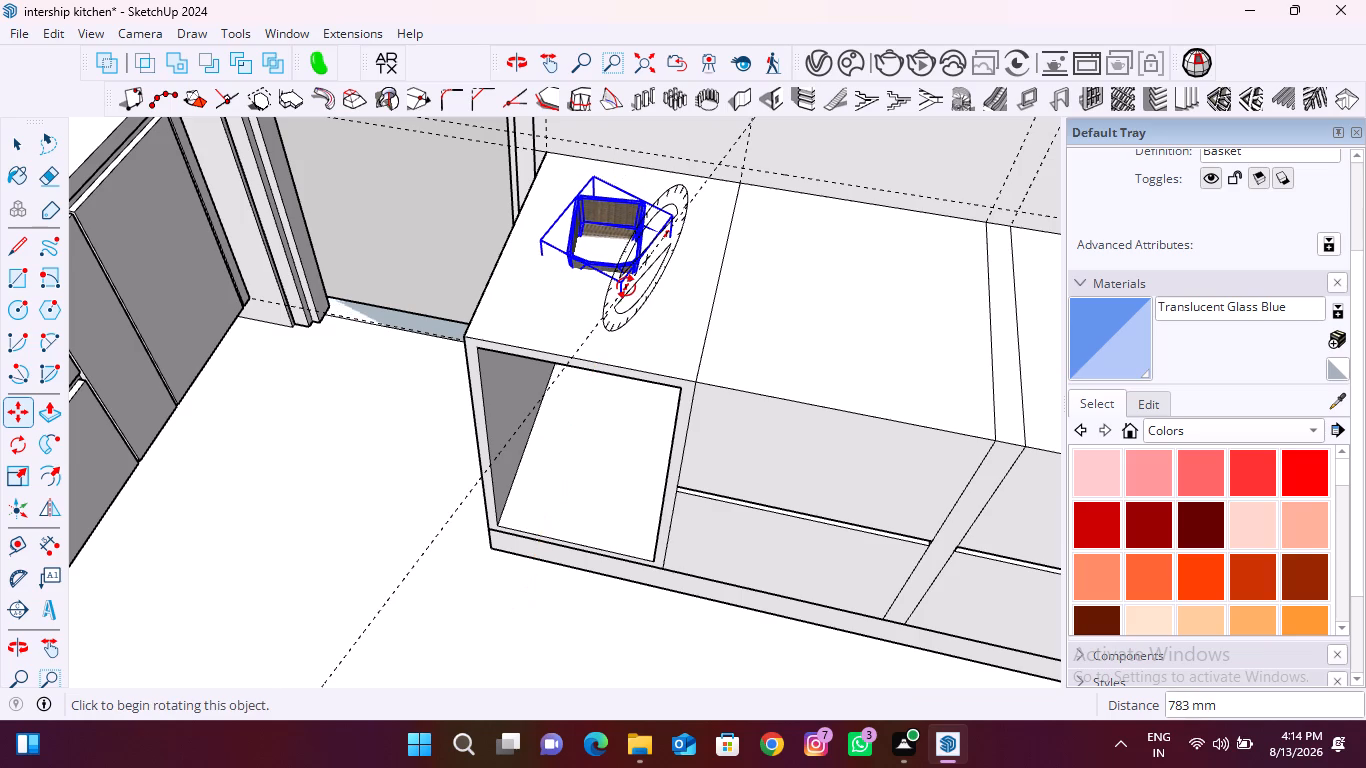
Enlarge the basket uniformly from its corners in three passes, by about 1.40, 1.22 and 1.22.
{"action": "key", "text": "s"}
{"action": "scroll", "coordinate": [570, 203], "scroll_direction": "up", "scroll_amount": 7}
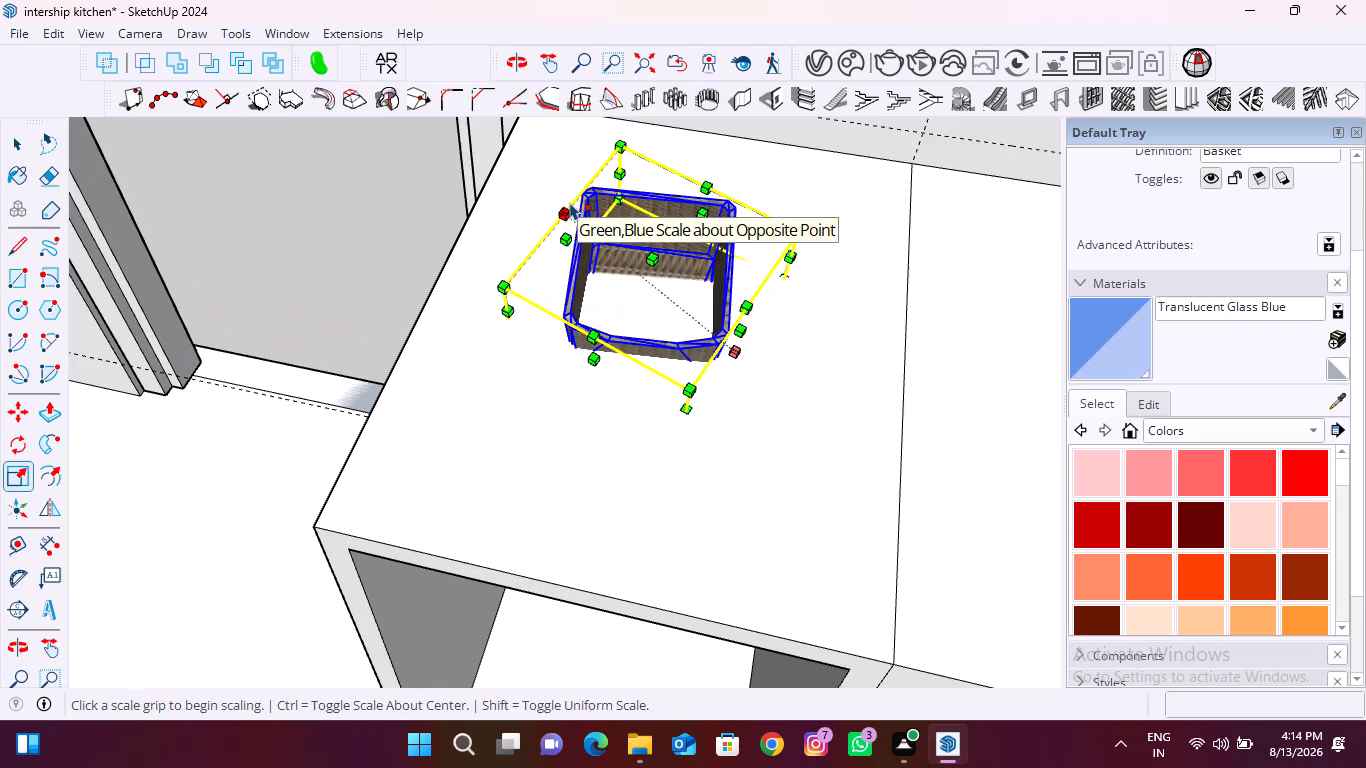
{"action": "left_click_drag", "start_coordinate": [501, 284], "coordinate": [456, 285]}
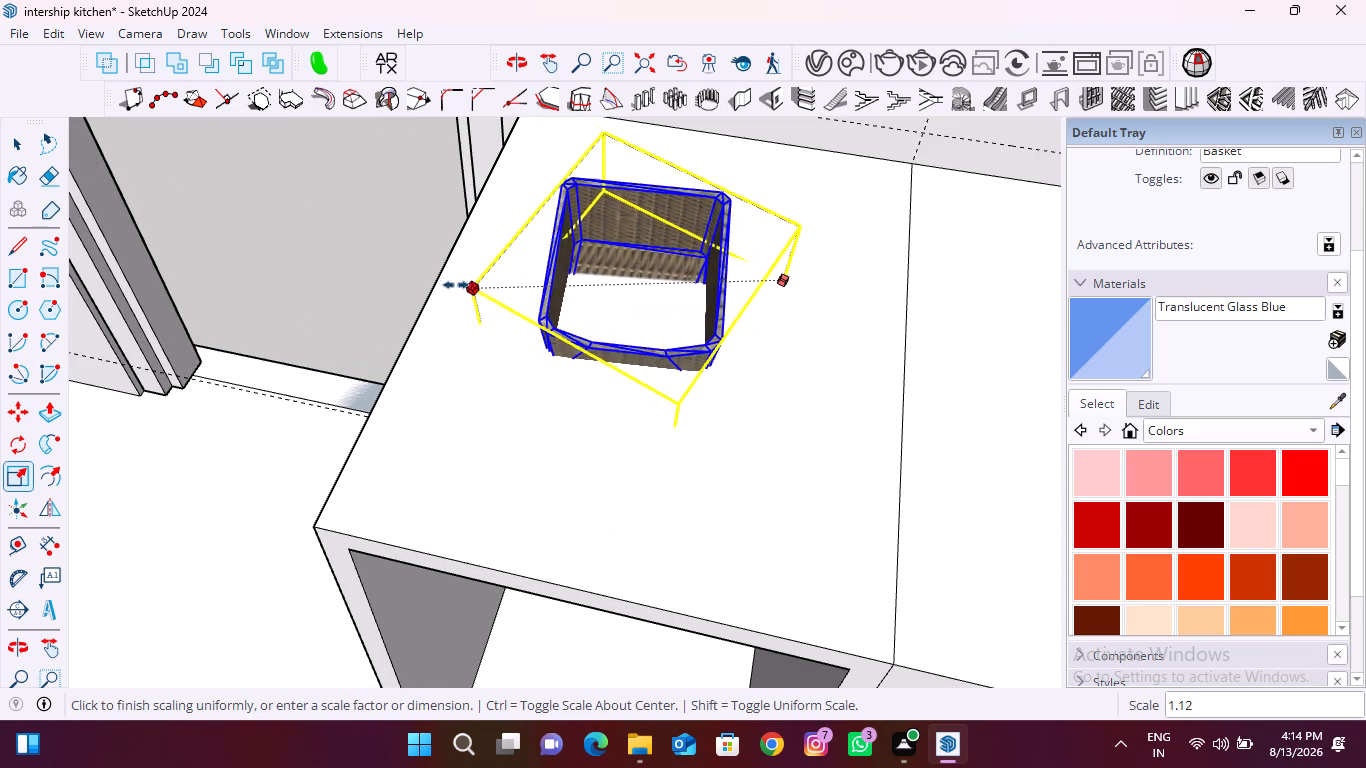
{"action": "left_click_drag", "start_coordinate": [456, 285], "coordinate": [374, 293]}
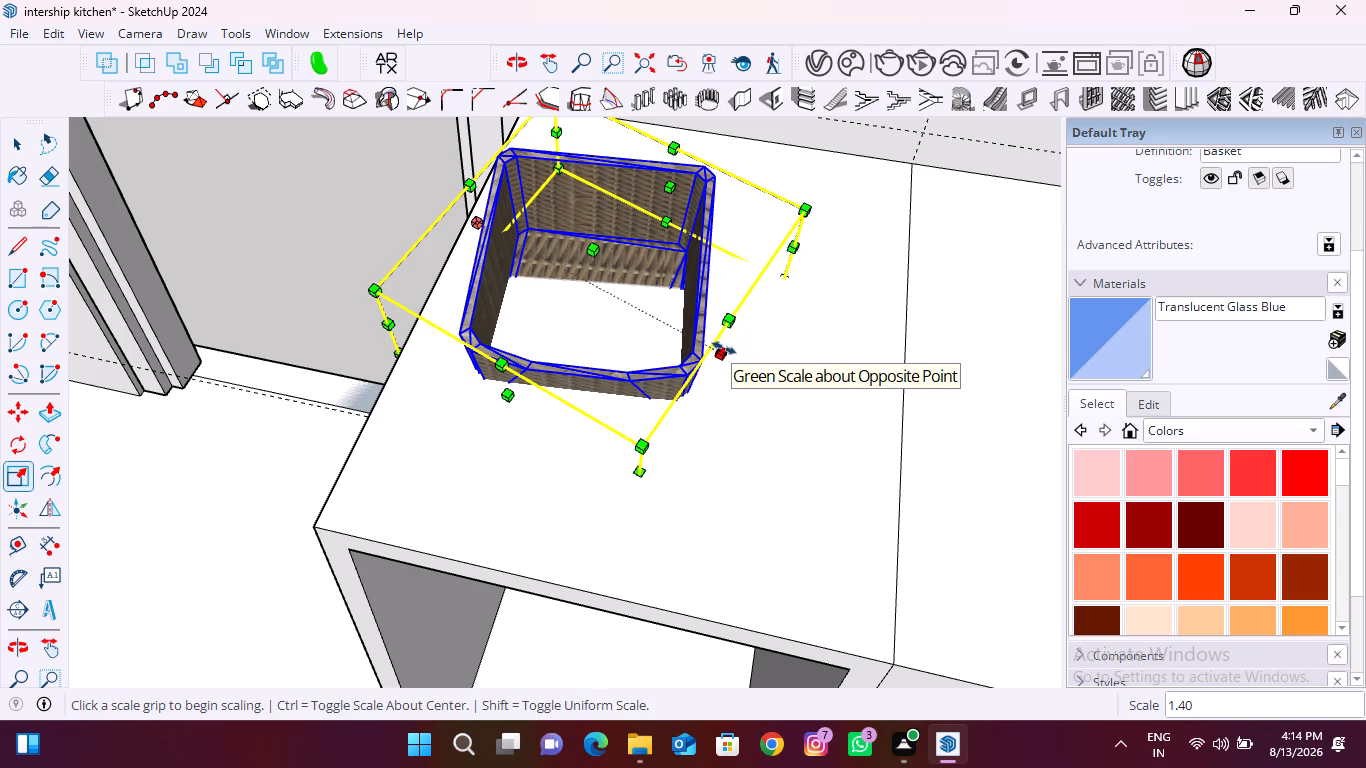
{"action": "left_click_drag", "start_coordinate": [724, 349], "coordinate": [726, 366]}
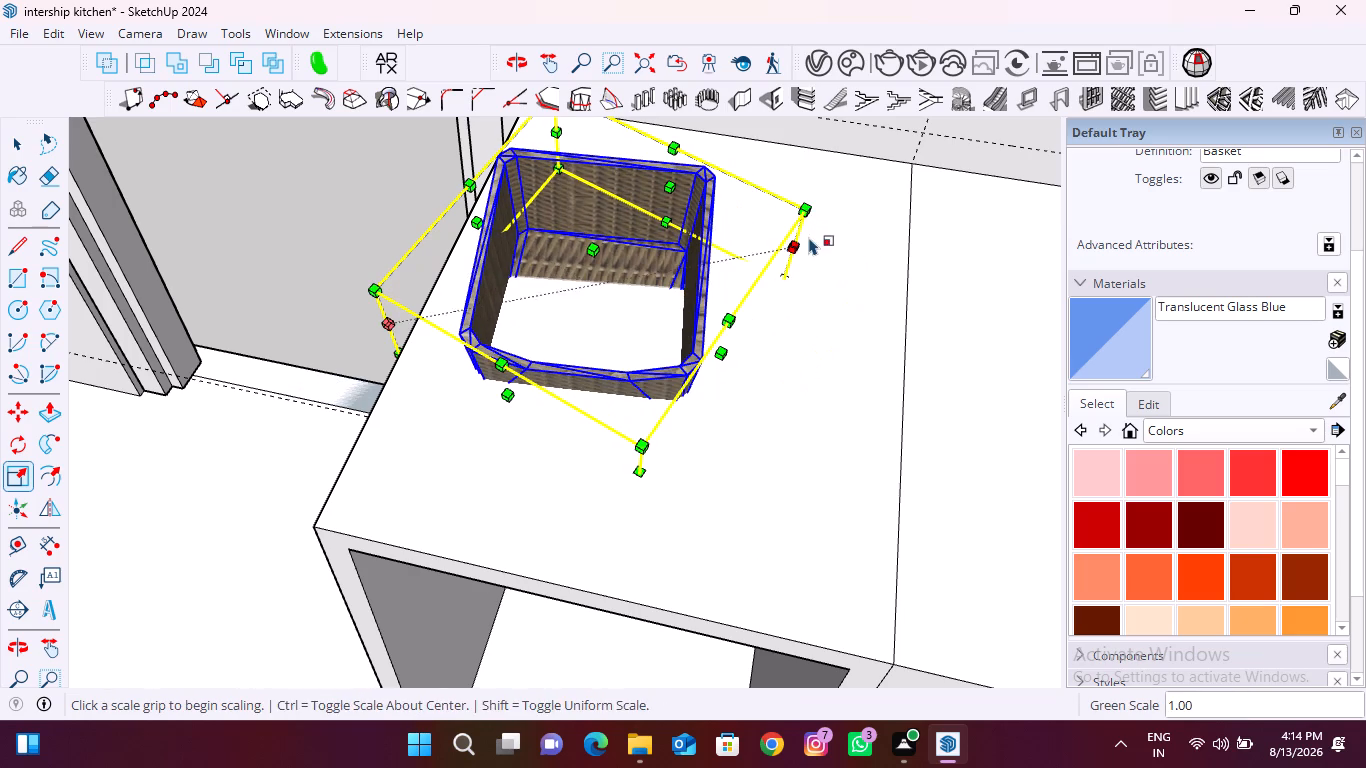
{"action": "left_click_drag", "start_coordinate": [808, 210], "coordinate": [913, 198]}
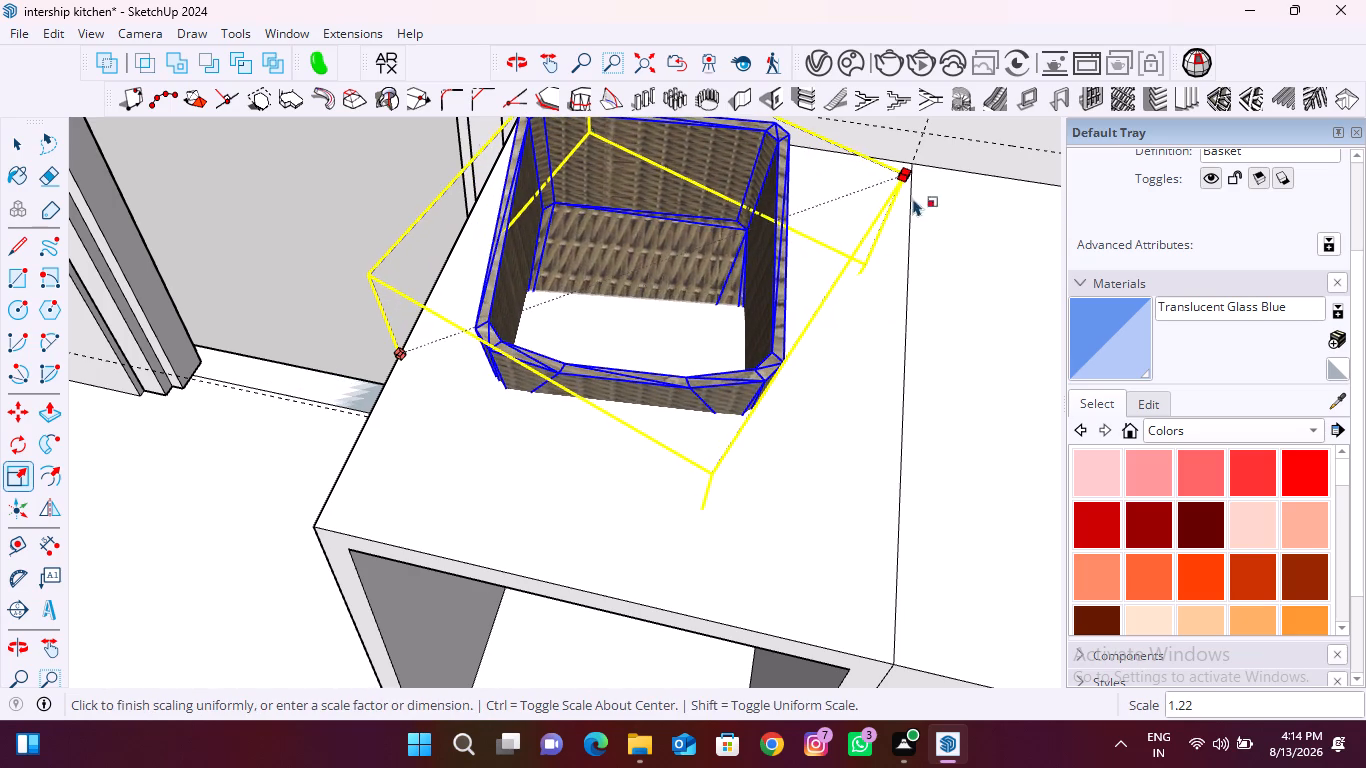
{"action": "scroll", "coordinate": [652, 325], "scroll_direction": "down", "scroll_amount": 9}
{"action": "middle_click_drag", "start_coordinate": [633, 433], "coordinate": [677, 265]}
{"action": "scroll", "coordinate": [670, 258], "scroll_direction": "up", "scroll_amount": 6}
{"action": "left_click_drag", "start_coordinate": [692, 303], "coordinate": [749, 247]}
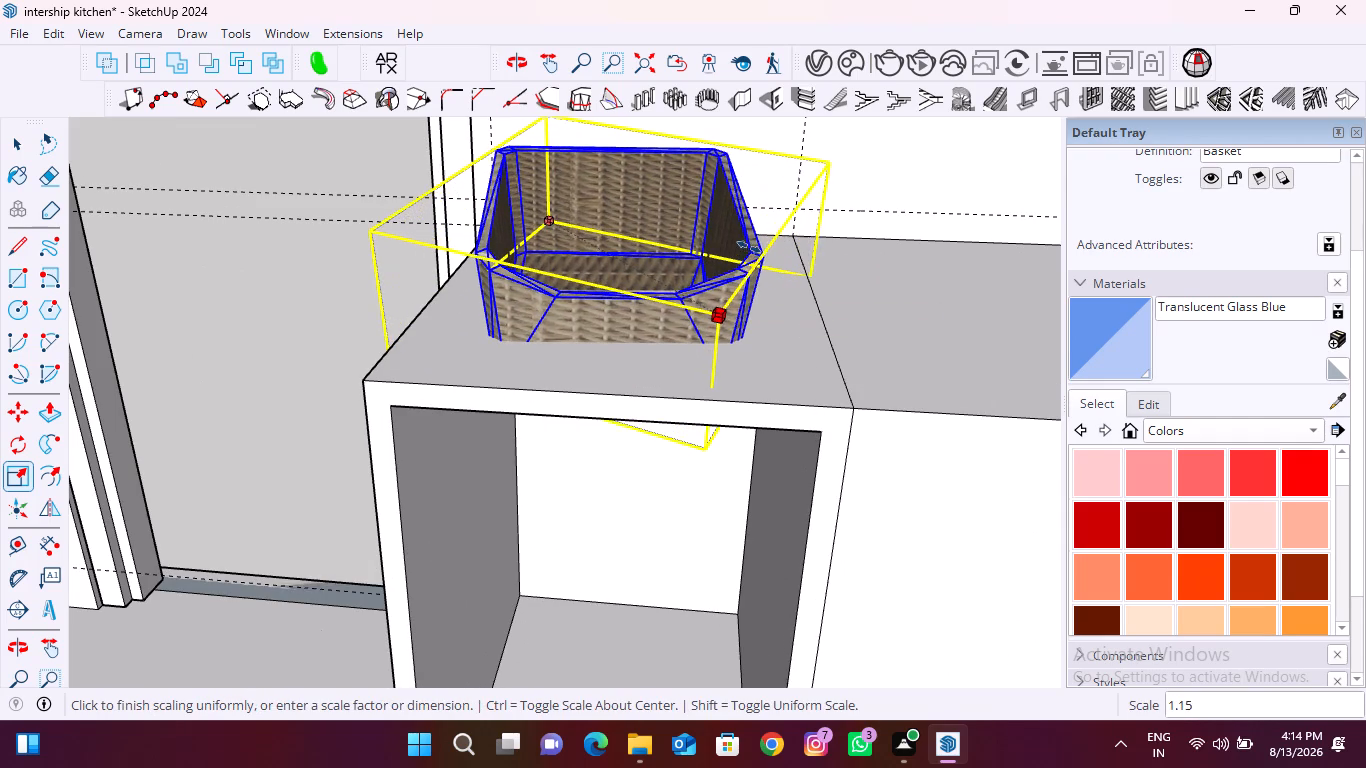
{"action": "left_click_drag", "start_coordinate": [749, 247], "coordinate": [769, 242]}
Move the enlarged basket along the red axis, away from the cabinet toward the kitchen's open front.
{"action": "middle_click_drag", "start_coordinate": [505, 349], "coordinate": [510, 346]}
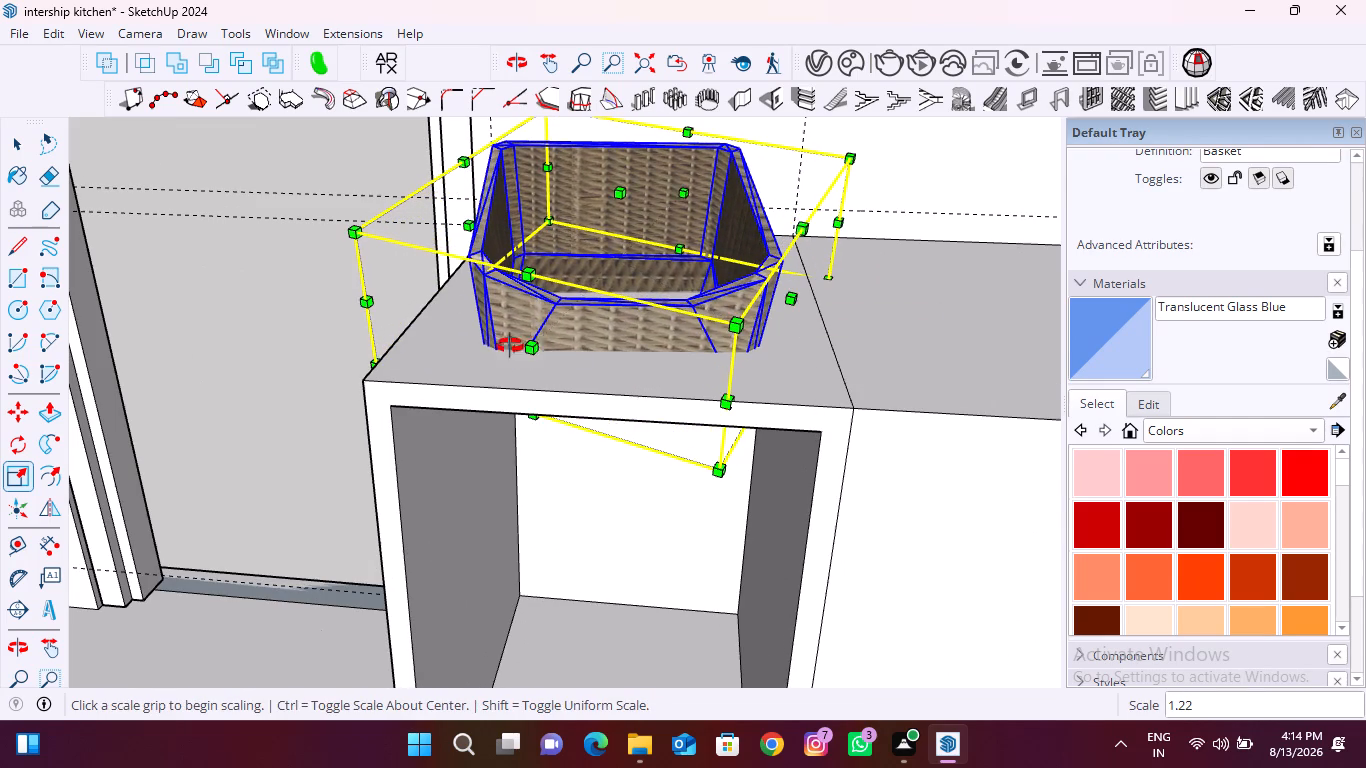
{"action": "middle_click_drag", "start_coordinate": [510, 346], "coordinate": [718, 432]}
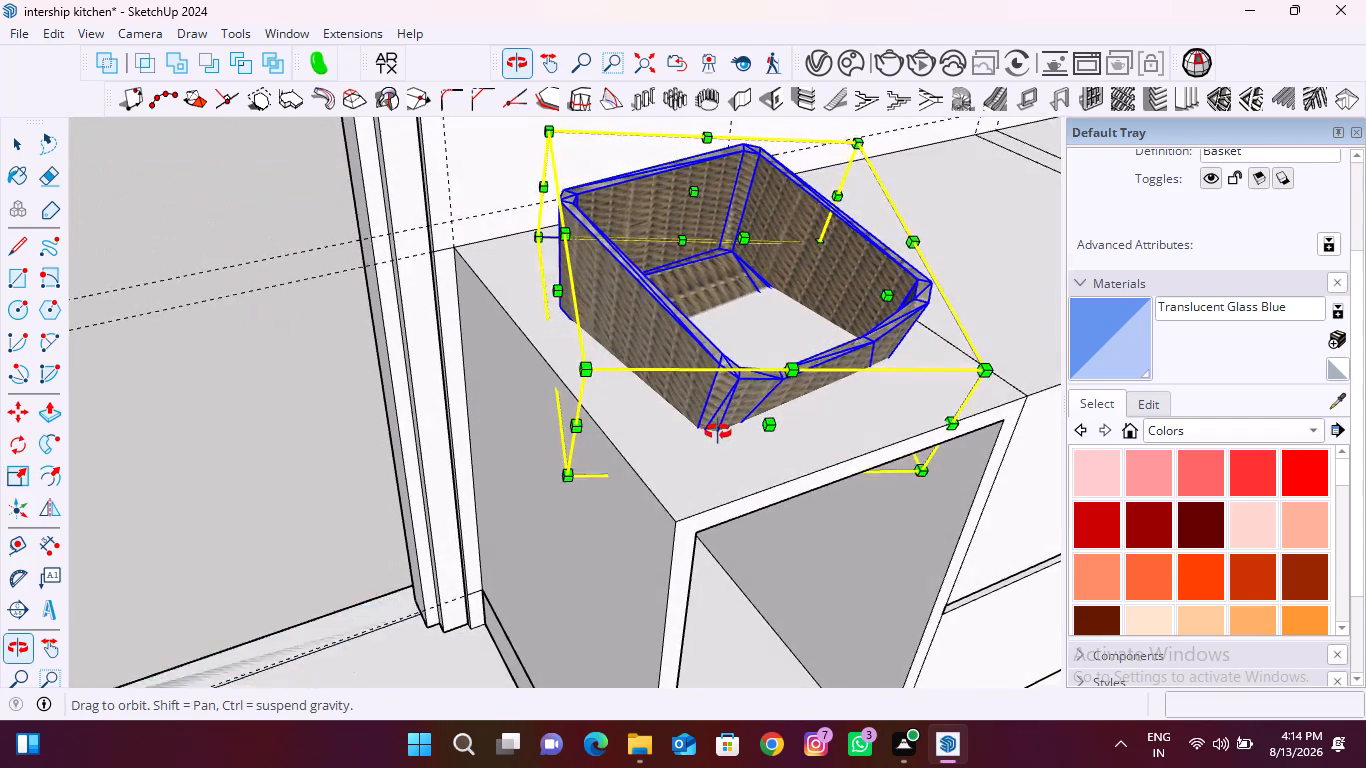
{"action": "middle_click_drag", "start_coordinate": [718, 432], "coordinate": [740, 358]}
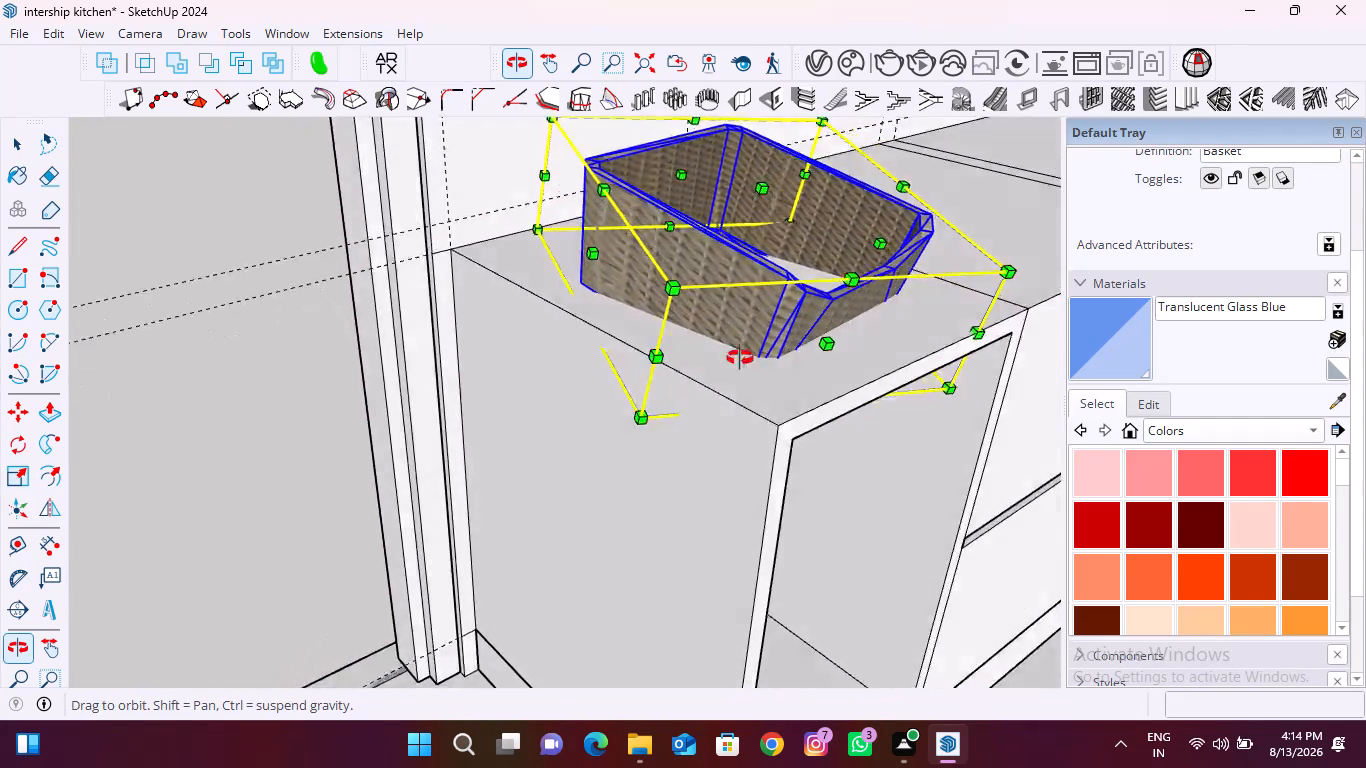
{"action": "middle_click_drag", "start_coordinate": [740, 358], "coordinate": [537, 323]}
{"action": "key", "text": "m"}
{"action": "scroll", "coordinate": [493, 299], "scroll_direction": "down", "scroll_amount": 4}
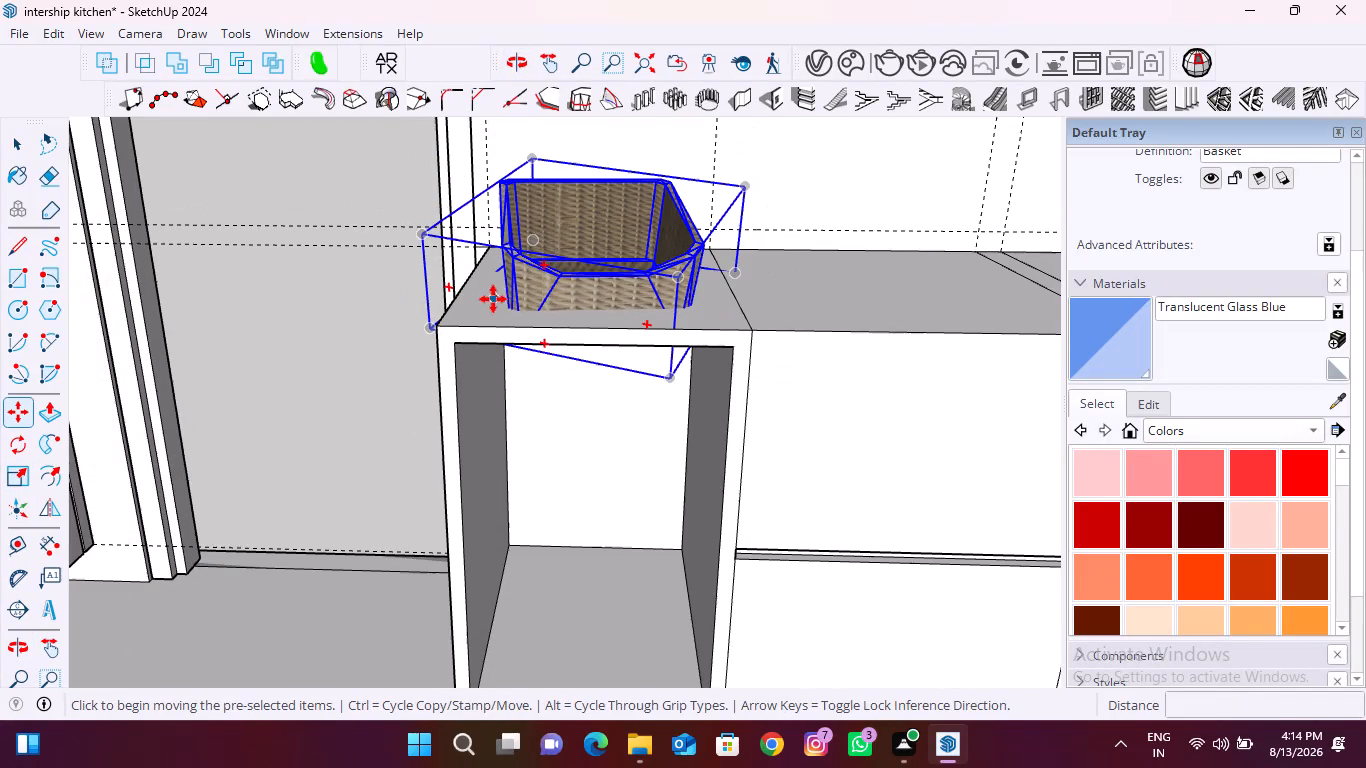
{"action": "left_click", "coordinate": [616, 285]}
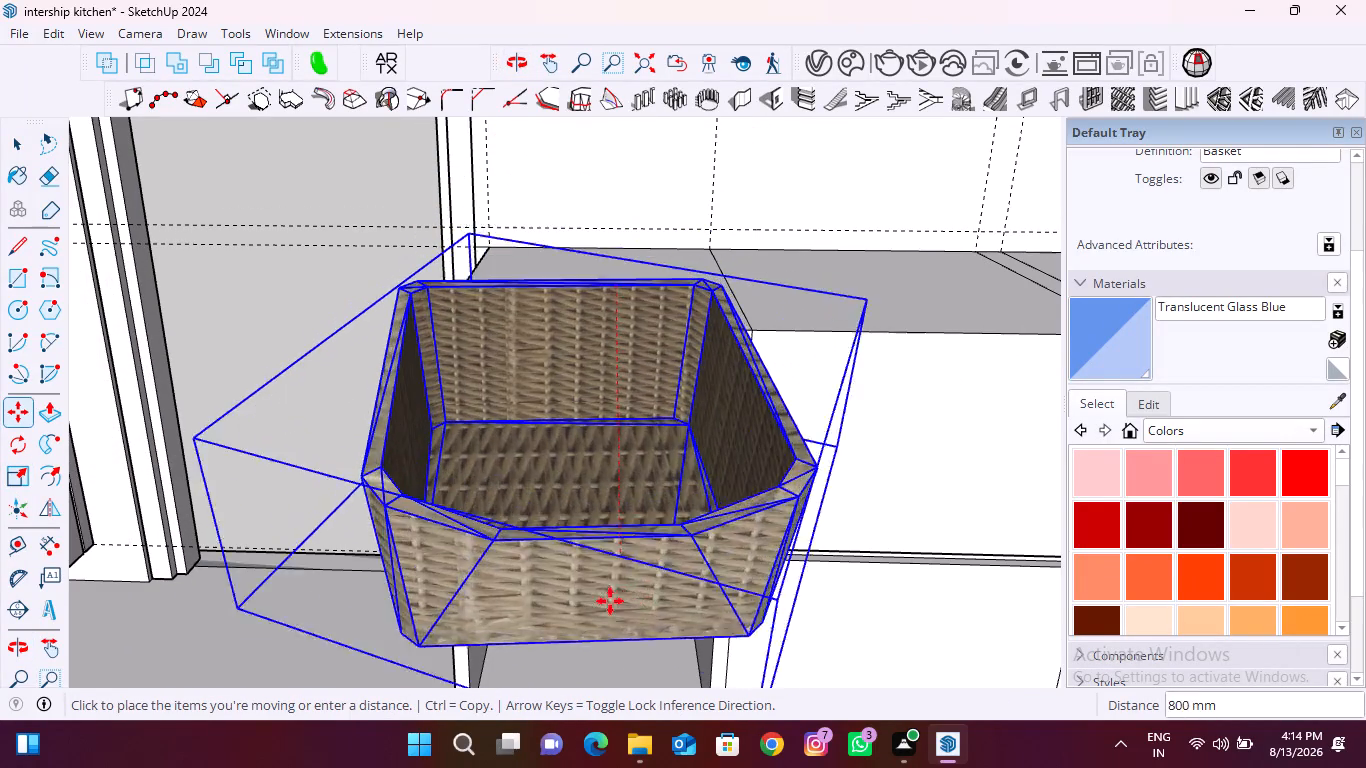
{"action": "scroll", "coordinate": [616, 335], "scroll_direction": "down", "scroll_amount": 20}
{"action": "scroll", "coordinate": [616, 335], "scroll_direction": "down", "scroll_amount": 6}
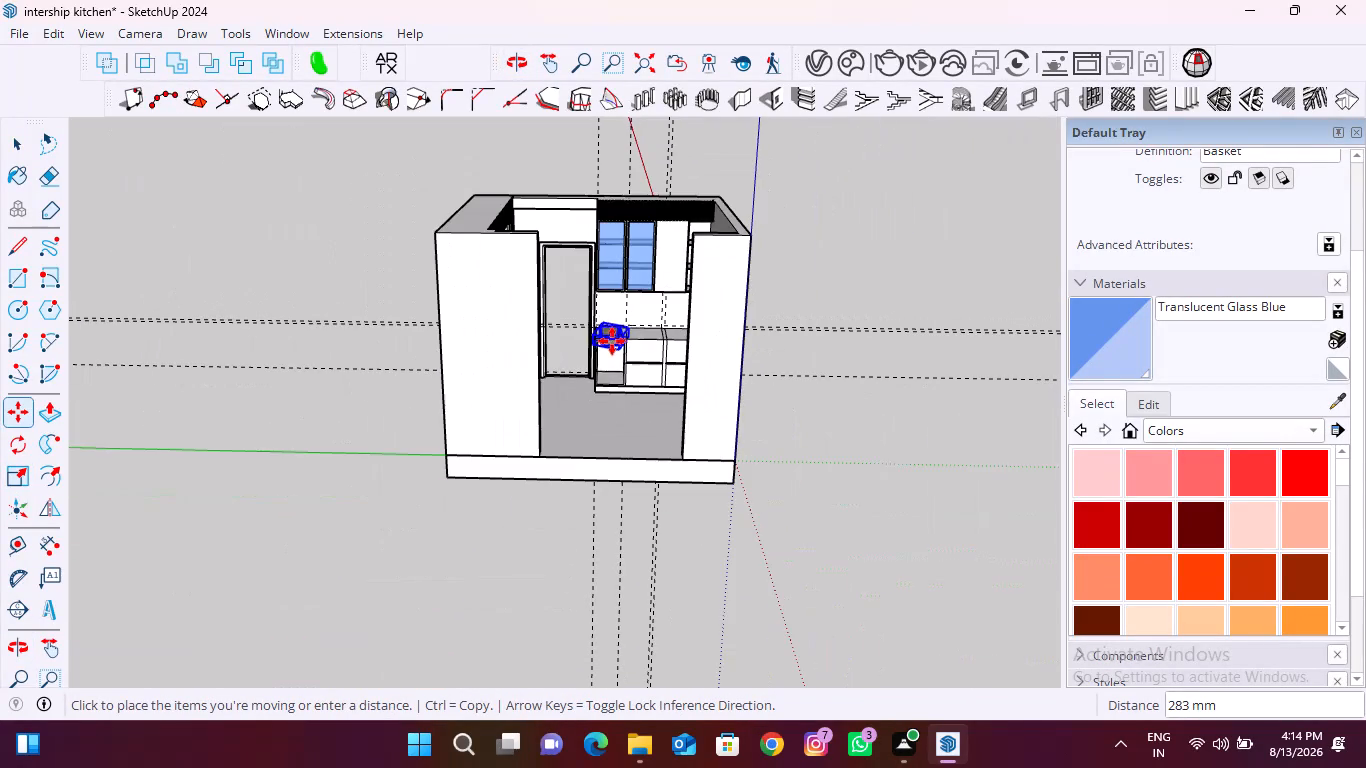
{"action": "left_click", "coordinate": [608, 414]}
Move the basket about 1395 mm back from the kitchen's open front toward the base cabinets.
{"action": "scroll", "coordinate": [607, 409], "scroll_direction": "up", "scroll_amount": 9}
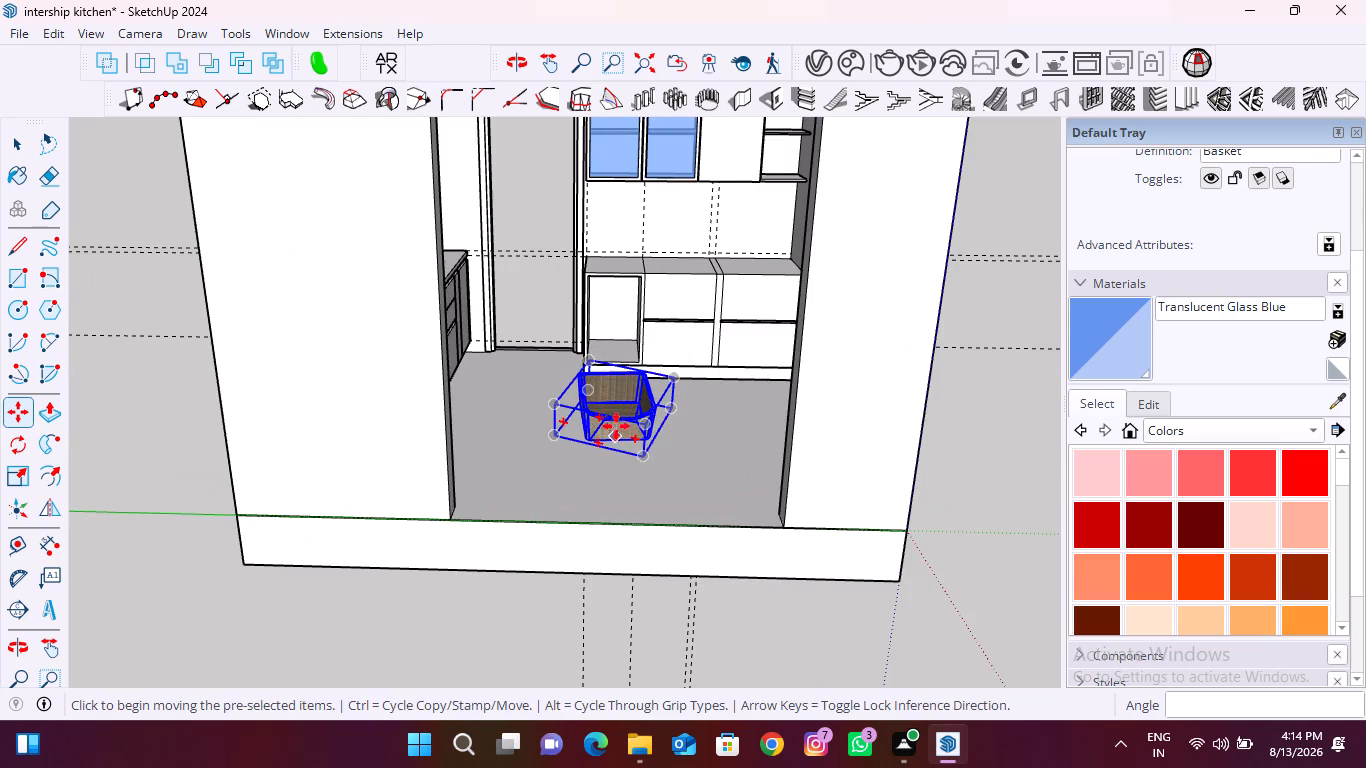
{"action": "scroll", "coordinate": [615, 416], "scroll_direction": "up", "scroll_amount": 7}
{"action": "left_click", "coordinate": [590, 427]}
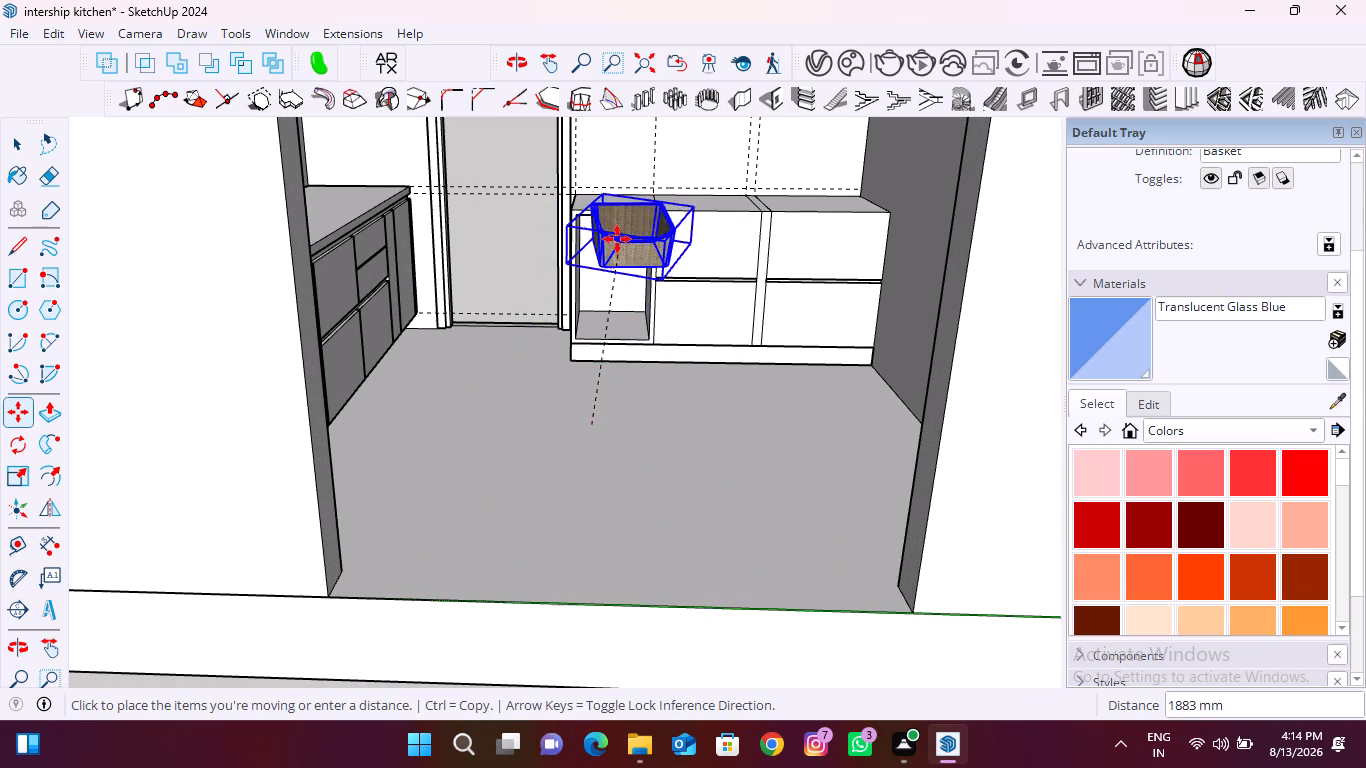
{"action": "scroll", "coordinate": [604, 274], "scroll_direction": "up", "scroll_amount": 15}
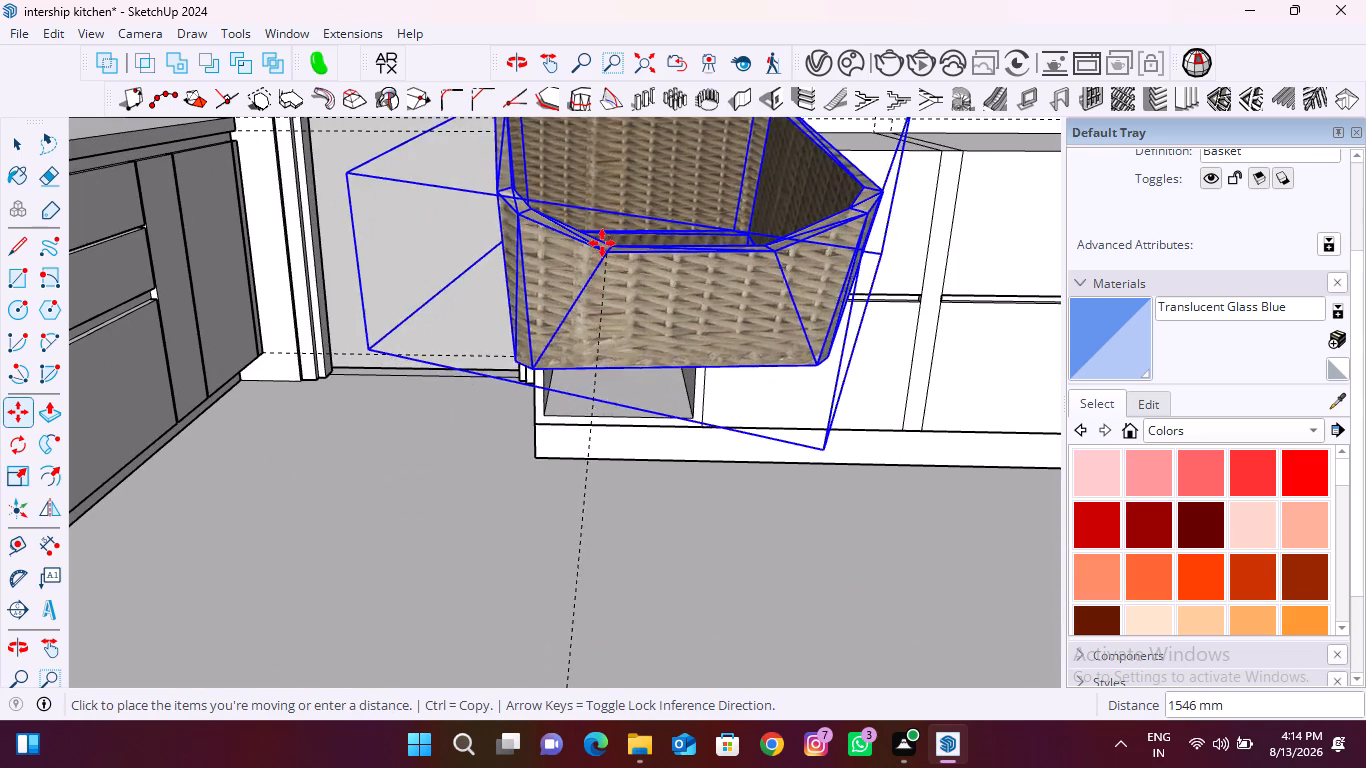
{"action": "scroll", "coordinate": [575, 312], "scroll_direction": "down", "scroll_amount": 11}
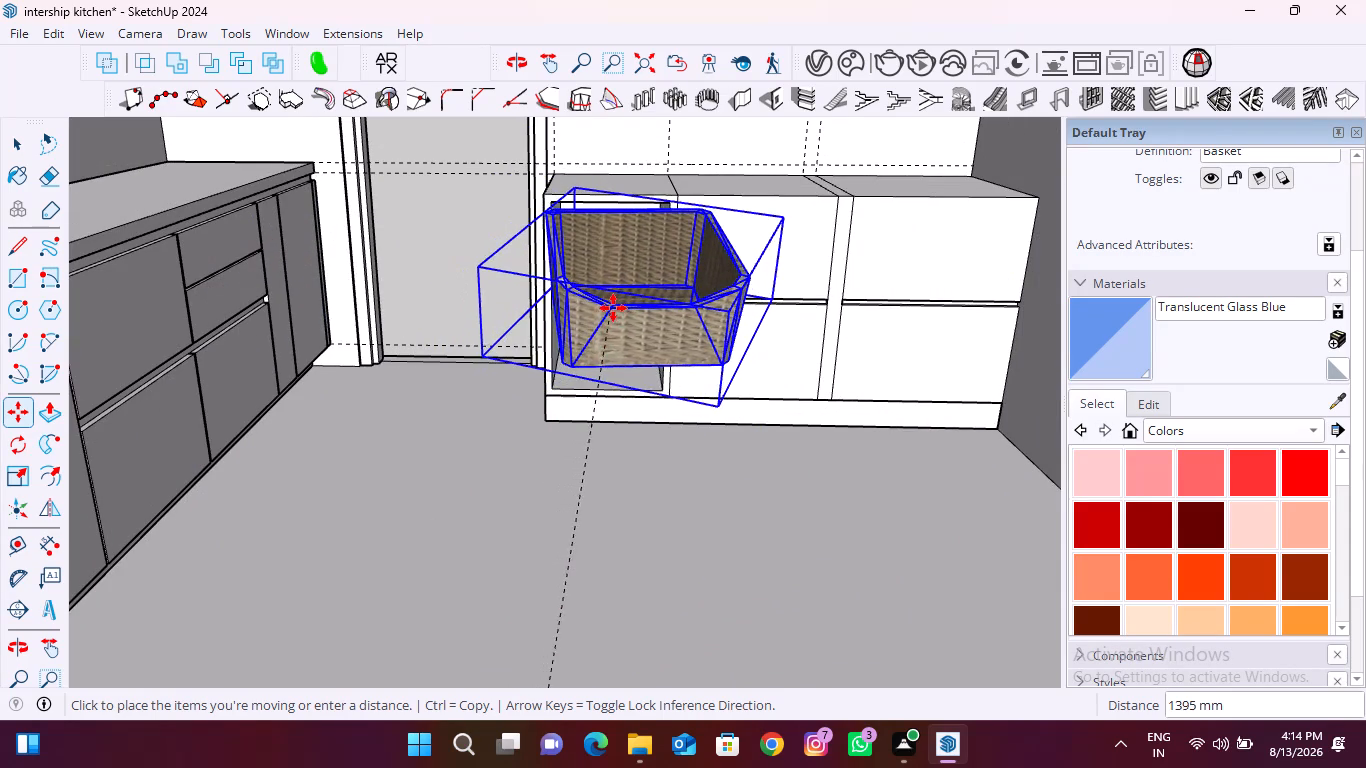
{"action": "left_click", "coordinate": [617, 306]}
Move the basket about 1076 mm across the floor, up to the front of the cabinet's open box.
{"action": "middle_click_drag", "start_coordinate": [534, 256], "coordinate": [681, 406]}
{"action": "middle_click_drag", "start_coordinate": [477, 352], "coordinate": [537, 394]}
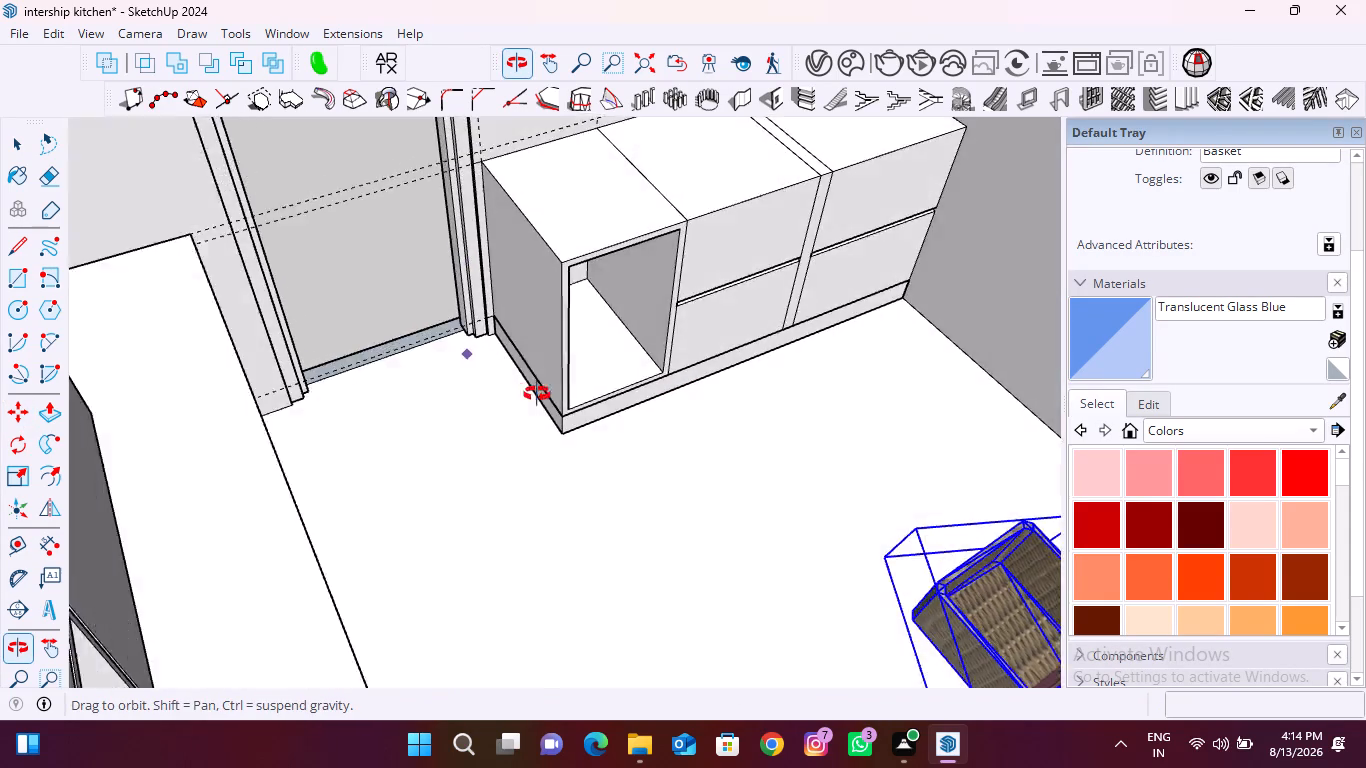
{"action": "middle_click_drag", "start_coordinate": [537, 394], "coordinate": [658, 453]}
{"action": "scroll", "coordinate": [275, 378], "scroll_direction": "down", "scroll_amount": 9}
{"action": "middle_click_drag", "start_coordinate": [351, 409], "coordinate": [437, 424]}
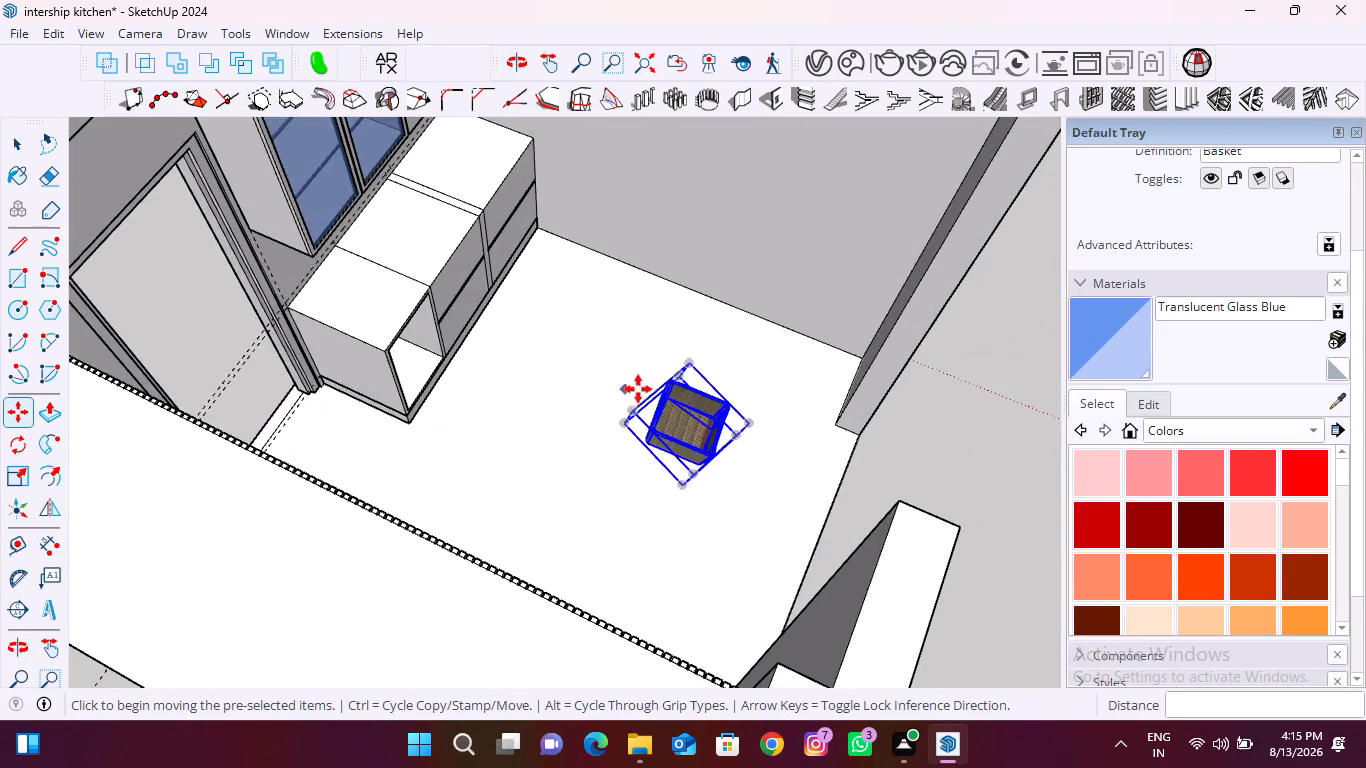
{"action": "scroll", "coordinate": [638, 389], "scroll_direction": "up", "scroll_amount": 7}
{"action": "left_click", "coordinate": [687, 488]}
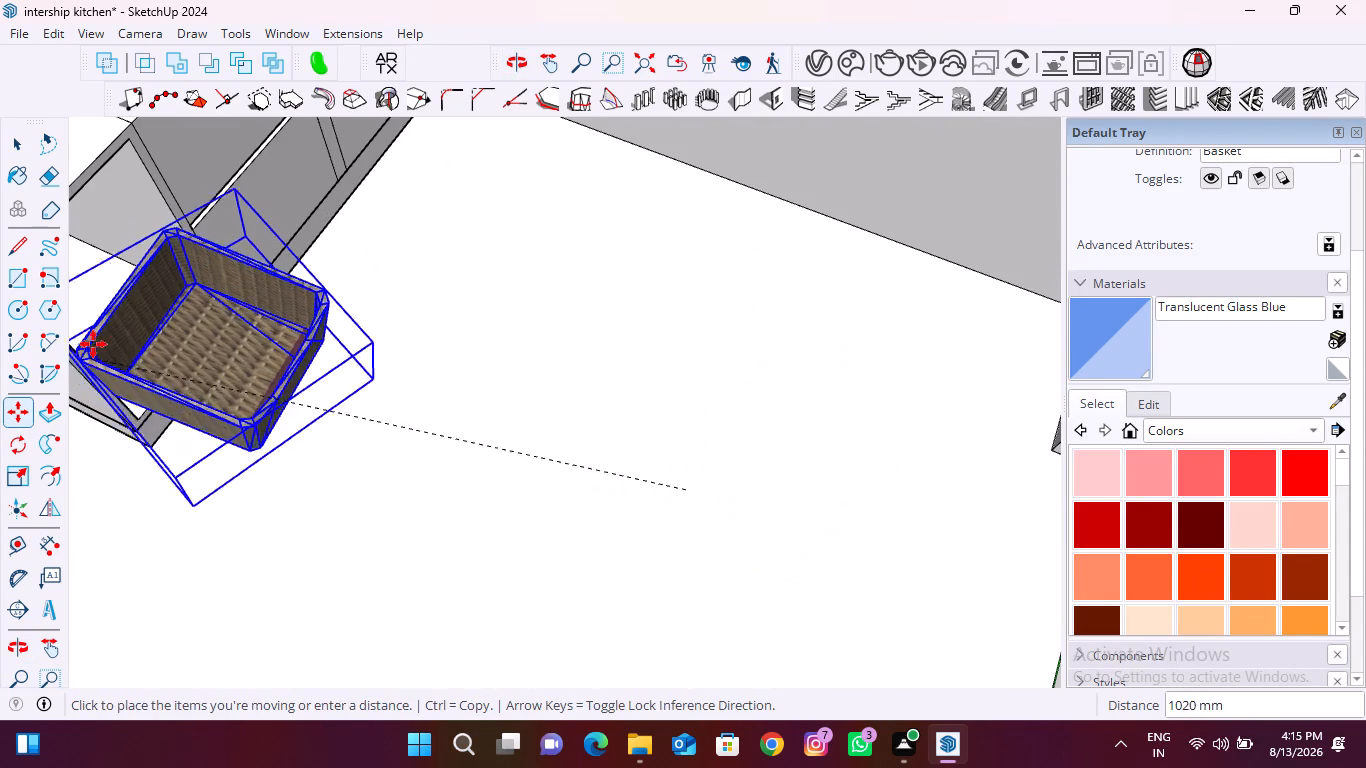
{"action": "left_click", "coordinate": [76, 323]}
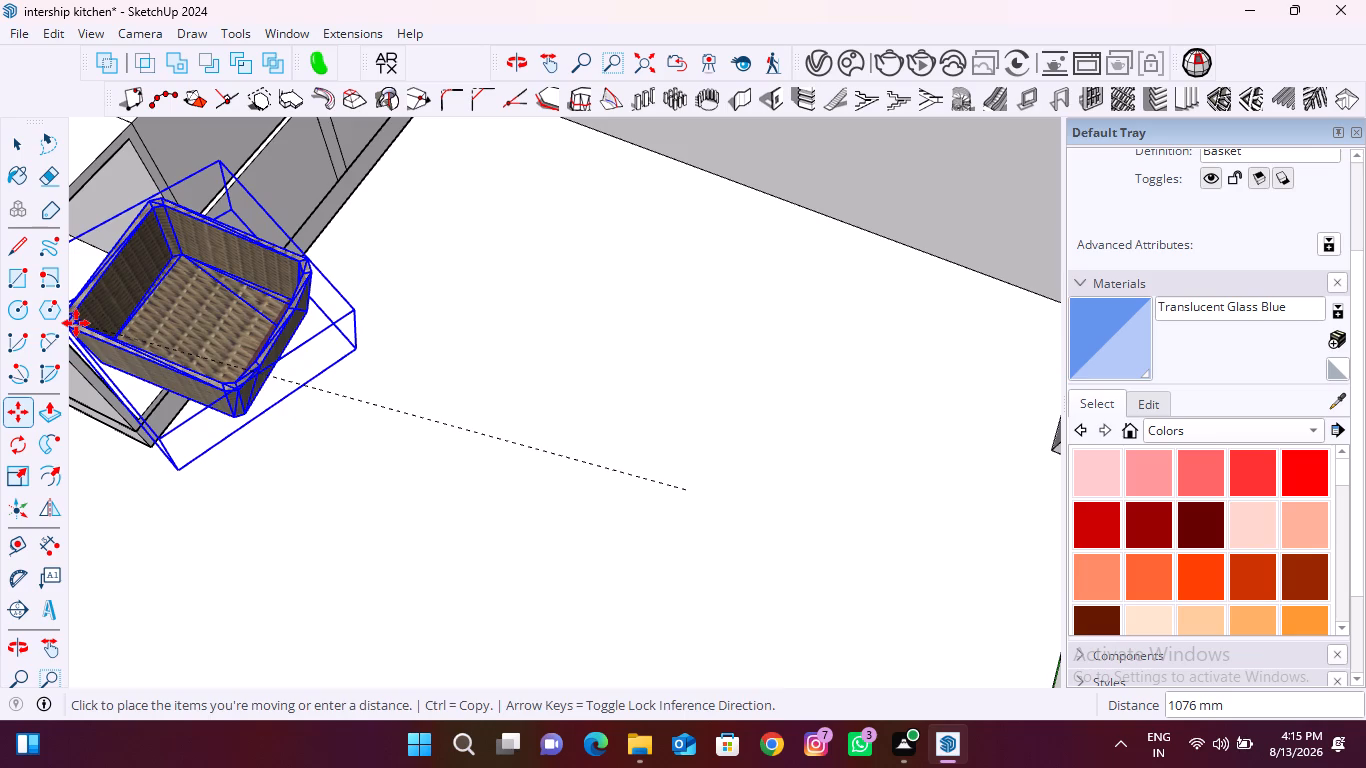
Shift the basket about 218 mm away from the open box so it stands clear of the cabinet front.
{"action": "scroll", "coordinate": [413, 356], "scroll_direction": "down", "scroll_amount": 13}
{"action": "scroll", "coordinate": [174, 340], "scroll_direction": "up", "scroll_amount": 3}
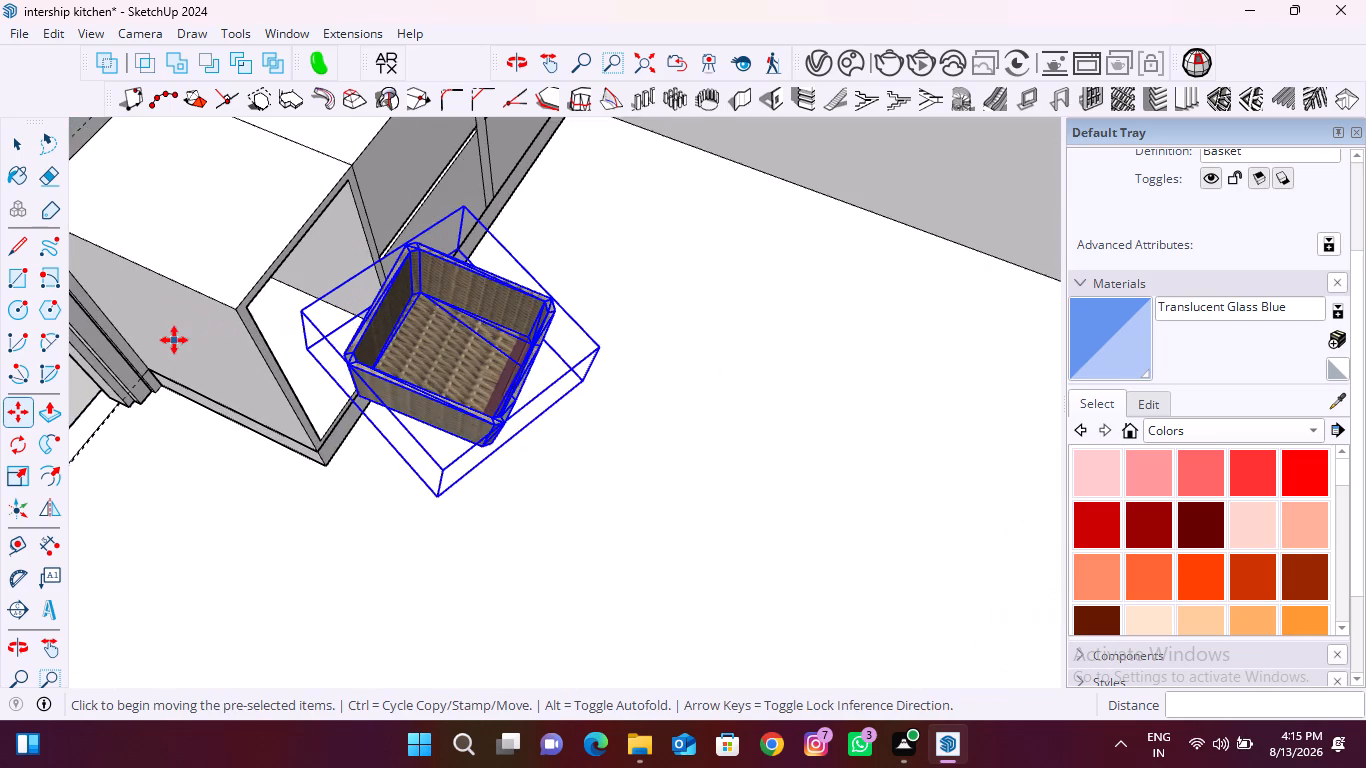
{"action": "scroll", "coordinate": [174, 340], "scroll_direction": "up", "scroll_amount": 2}
{"action": "left_click", "coordinate": [370, 361]}
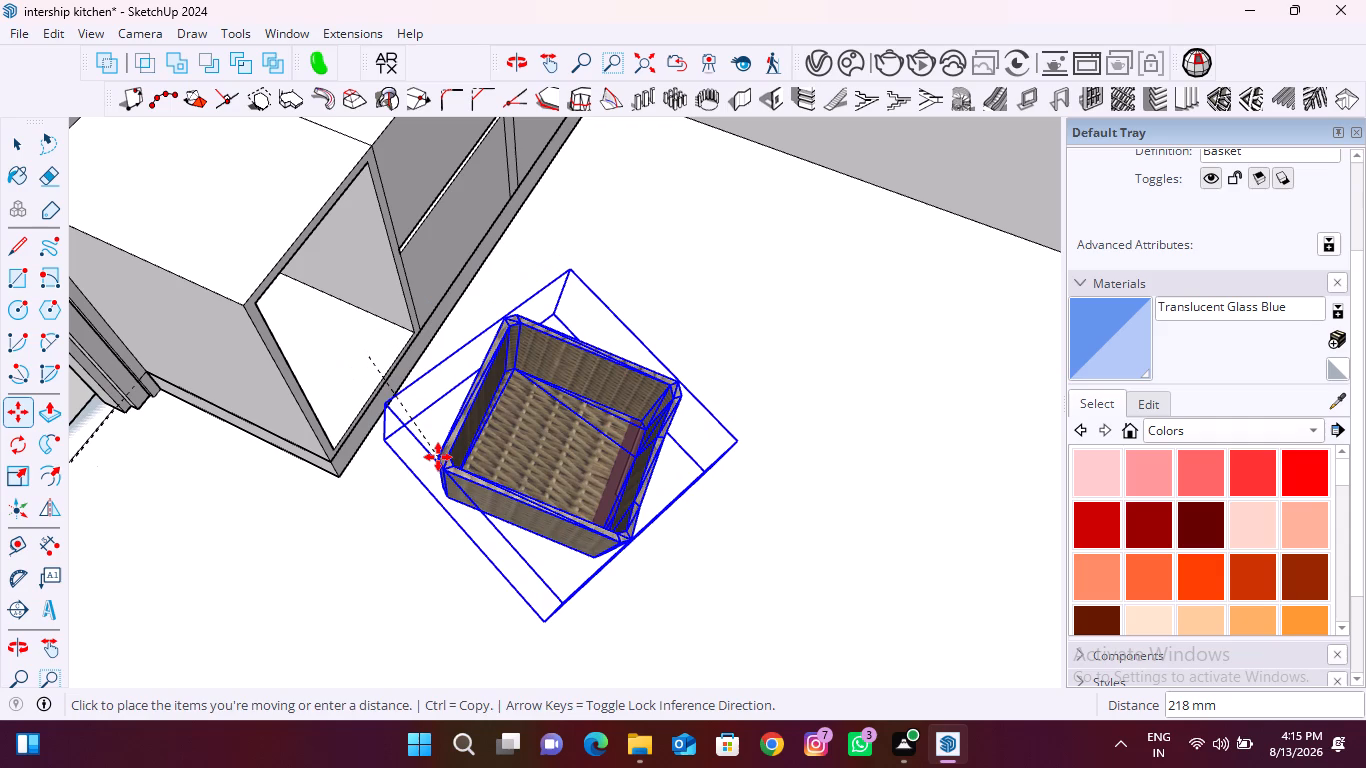
{"action": "left_click", "coordinate": [438, 457]}
Rotate the basket about 7 degrees around its rim corner to square it with the cabinet front.
{"action": "scroll", "coordinate": [621, 521], "scroll_direction": "up", "scroll_amount": 1}
{"action": "middle_click_drag", "start_coordinate": [622, 521], "coordinate": [454, 547]}
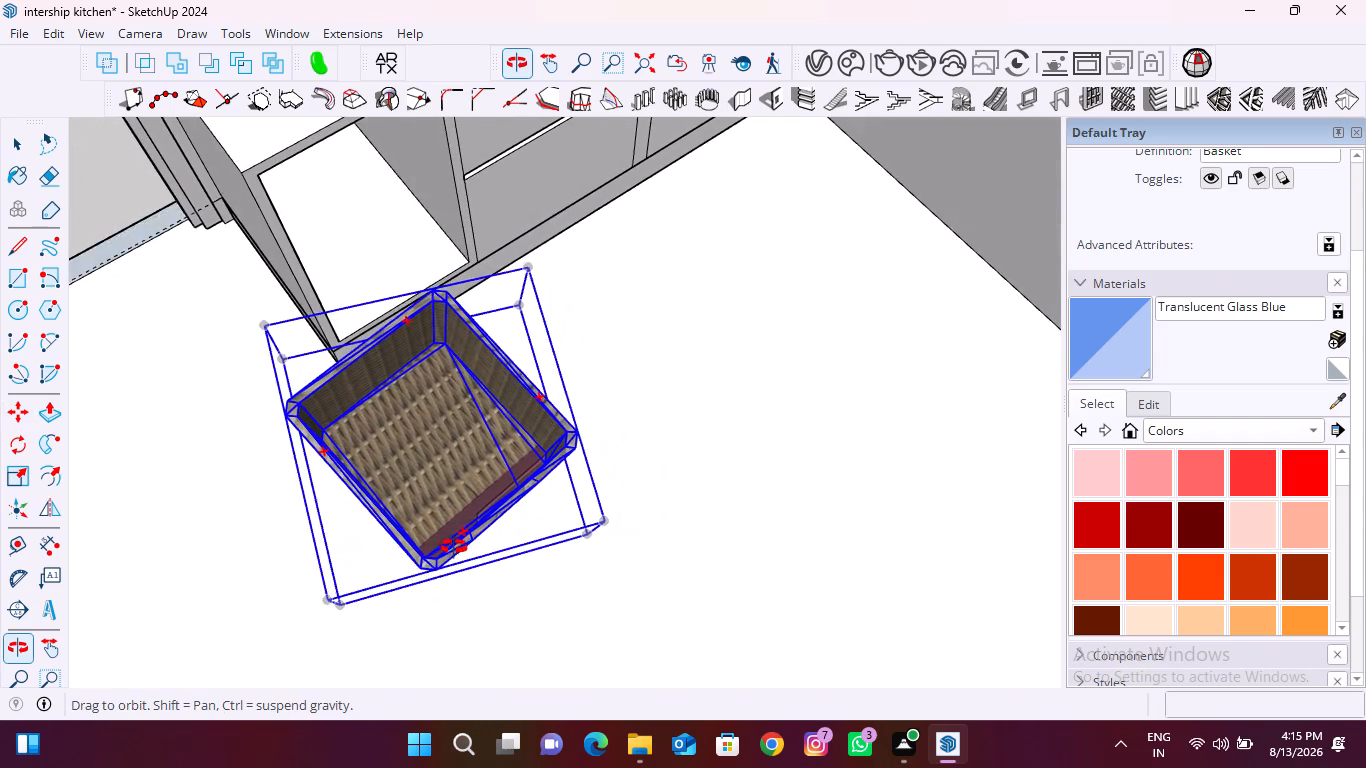
{"action": "middle_click_drag", "start_coordinate": [454, 547], "coordinate": [441, 546]}
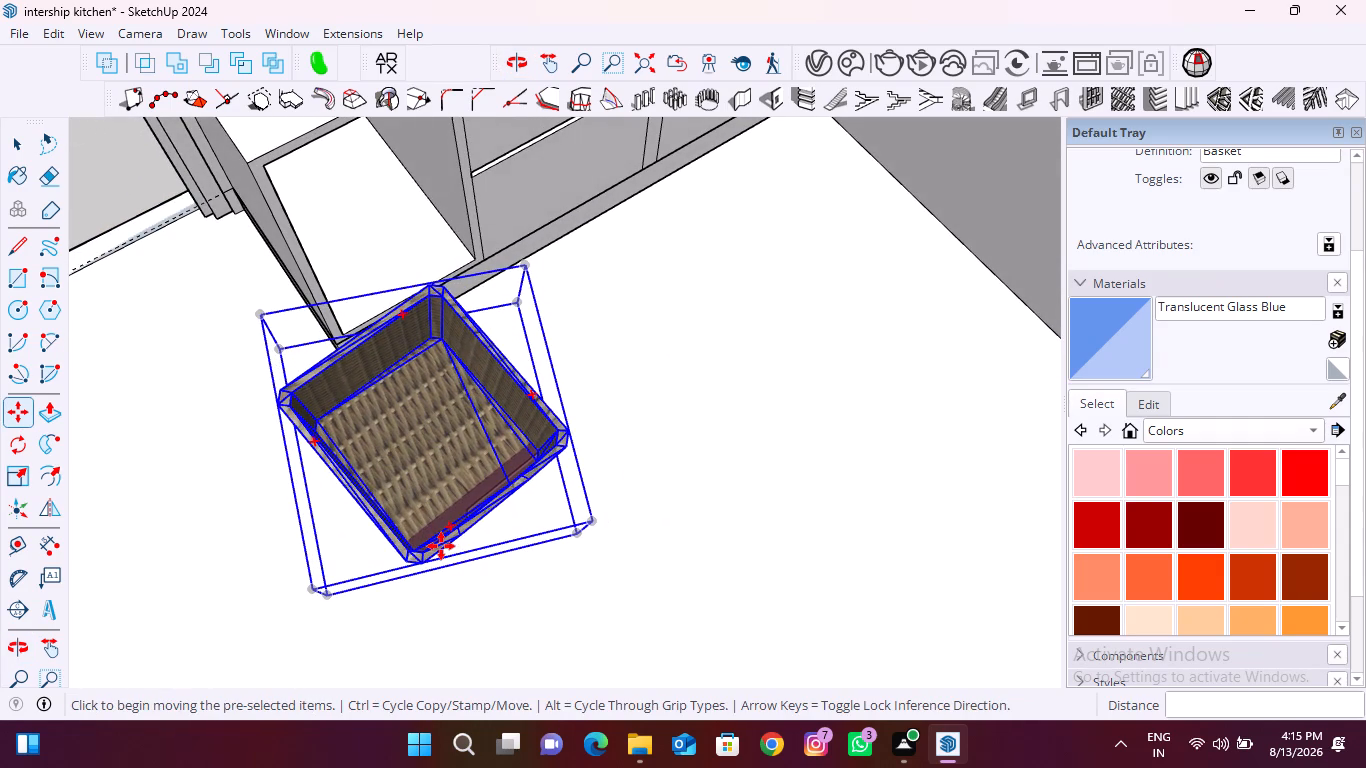
{"action": "left_click", "coordinate": [22, 447]}
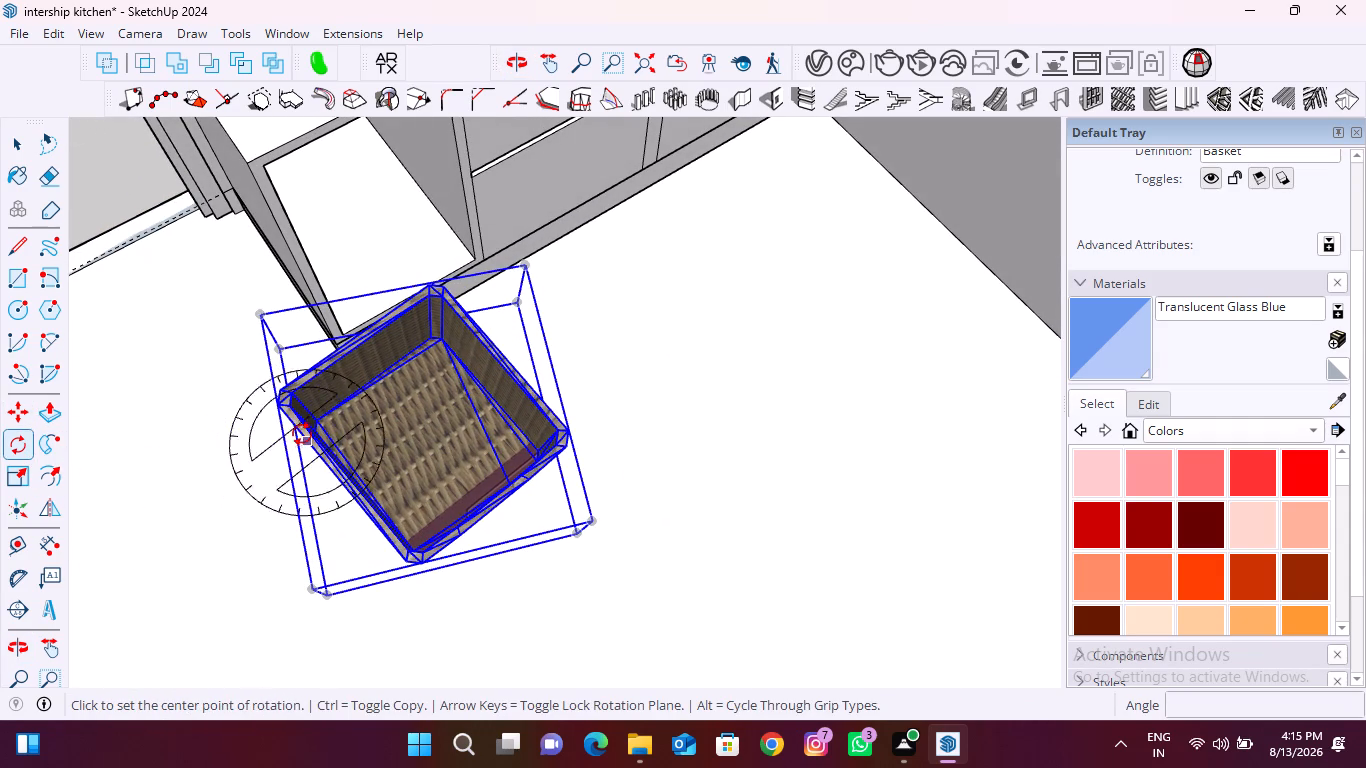
{"action": "left_click", "coordinate": [285, 406]}
{"action": "left_click", "coordinate": [404, 541]}
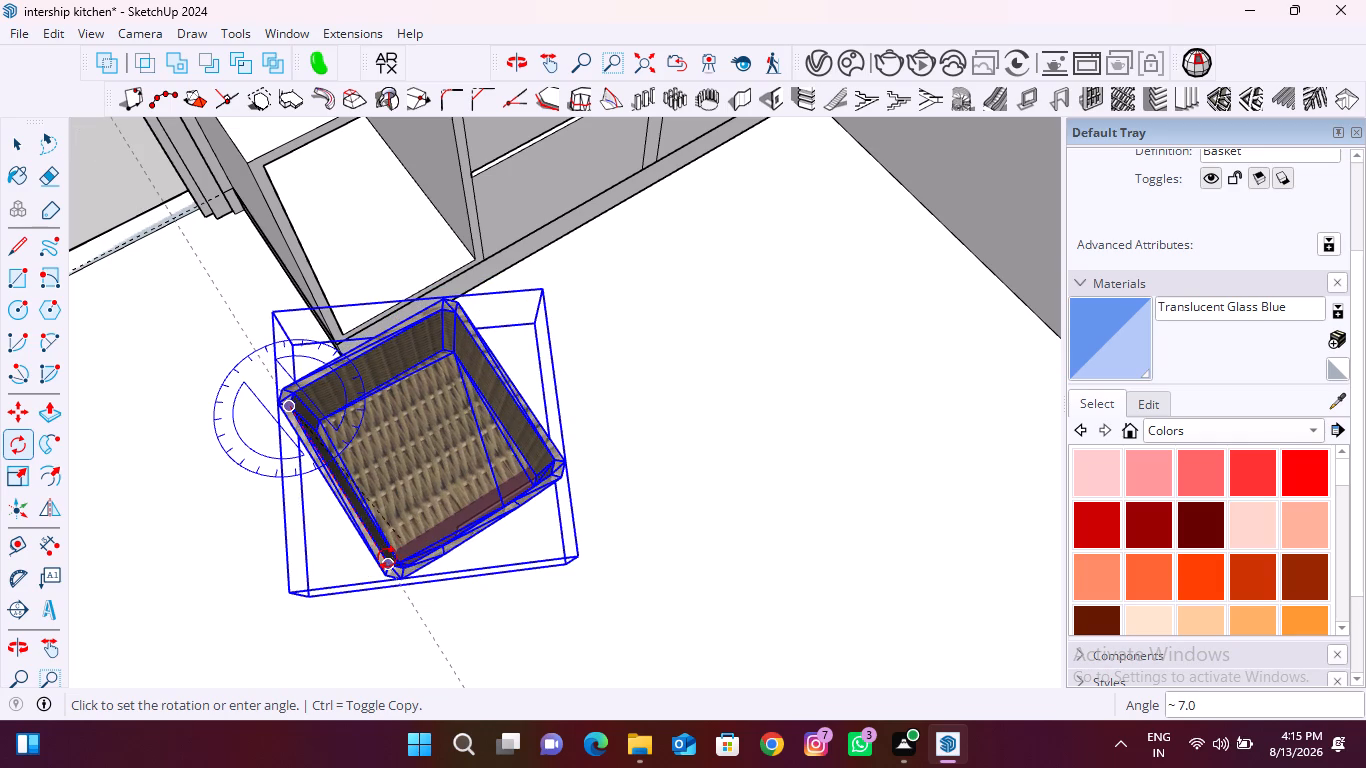
{"action": "left_click", "coordinate": [387, 558]}
{"action": "scroll", "coordinate": [418, 509], "scroll_direction": "down", "scroll_amount": 4}
{"action": "middle_click_drag", "start_coordinate": [466, 554], "coordinate": [453, 547]}
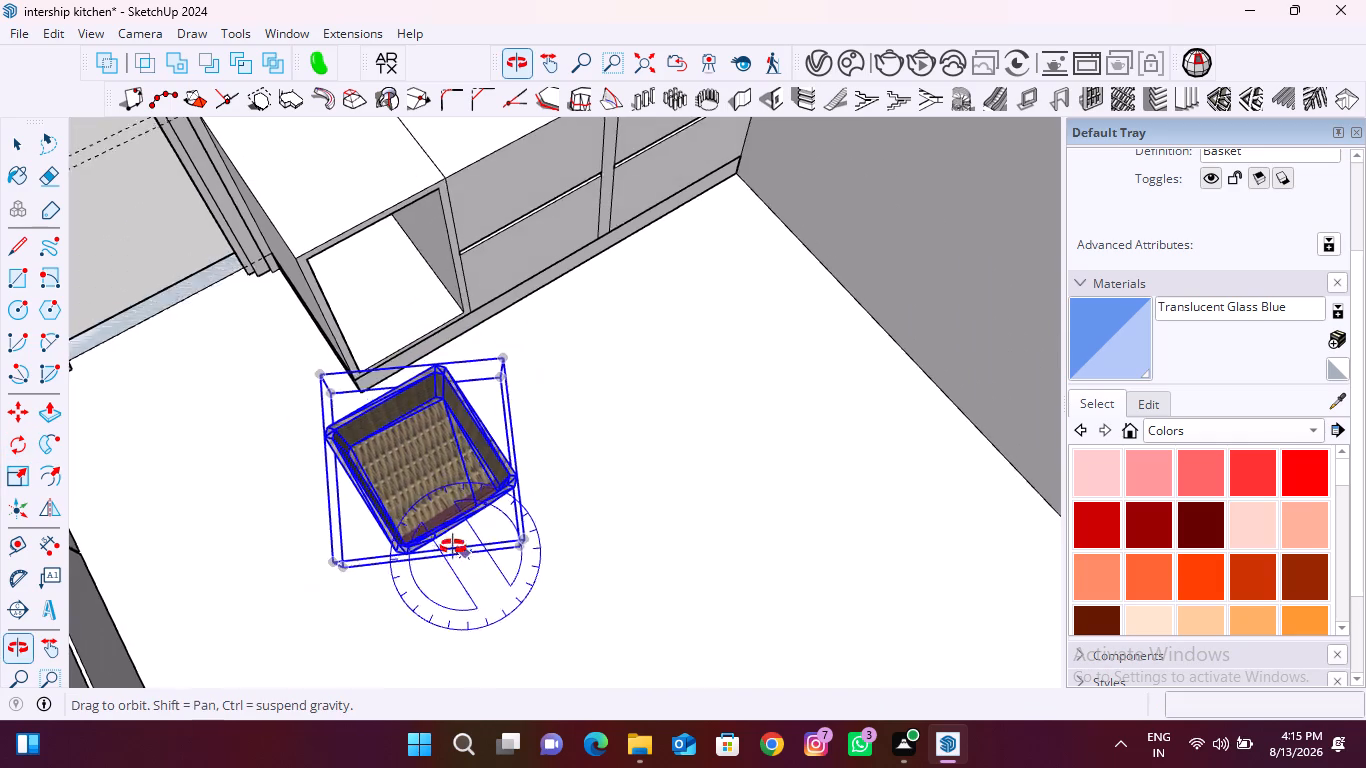
{"action": "middle_click_drag", "start_coordinate": [453, 547], "coordinate": [333, 498]}
{"action": "scroll", "coordinate": [374, 563], "scroll_direction": "down", "scroll_amount": 4}
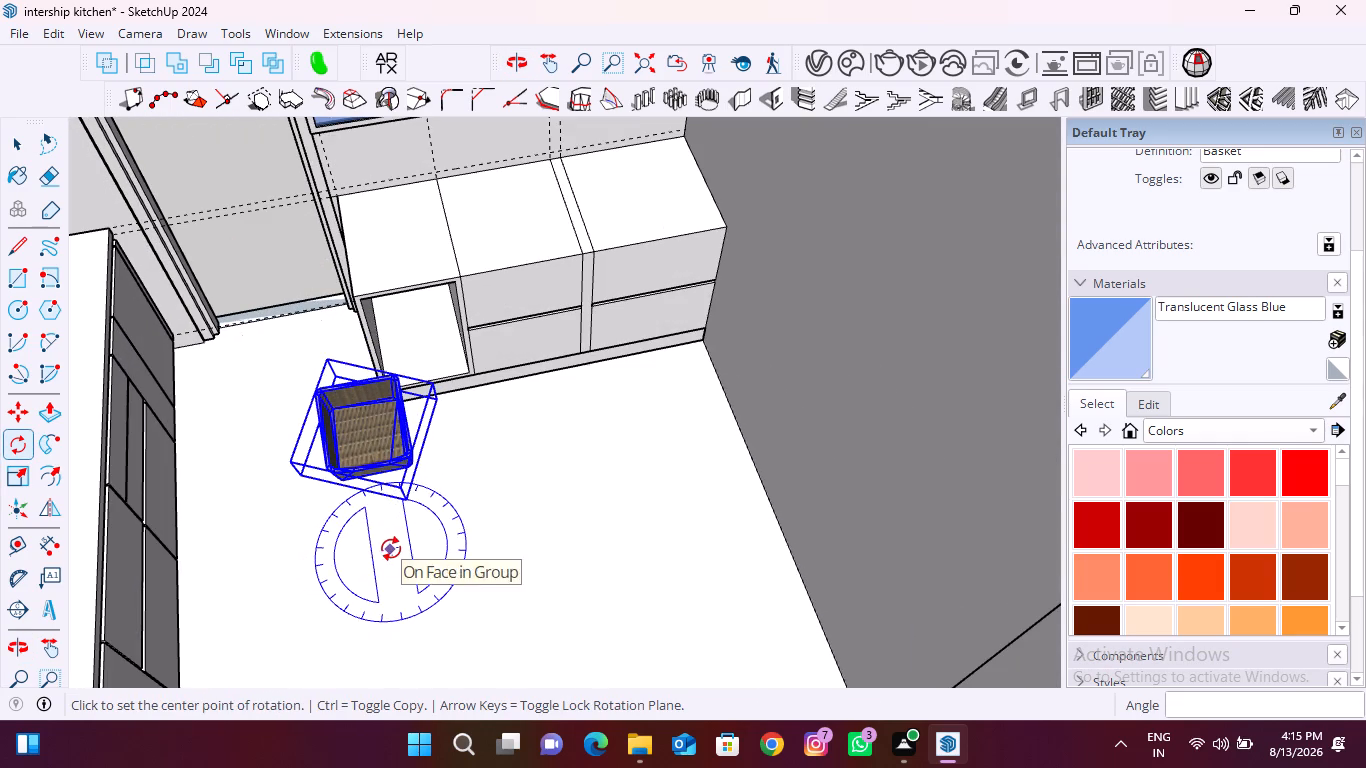
Place the basket inside the open box by moving it about 1061 mm over the cabinet and lowering it about 733 mm vertically.
{"action": "key", "text": "m"}
{"action": "scroll", "coordinate": [362, 379], "scroll_direction": "up", "scroll_amount": 4}
{"action": "left_click", "coordinate": [423, 501]}
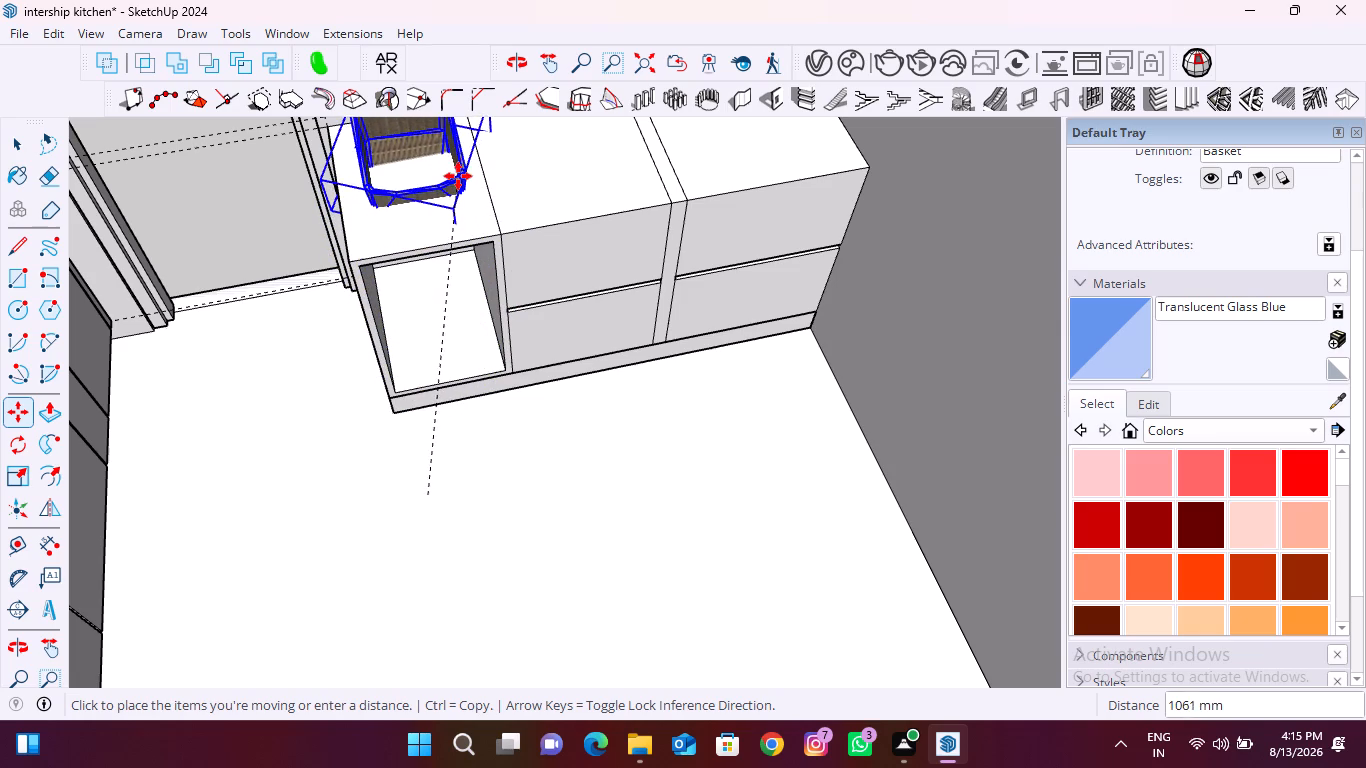
{"action": "left_click", "coordinate": [458, 174]}
{"action": "left_click", "coordinate": [456, 174]}
{"action": "key", "text": "Up"}
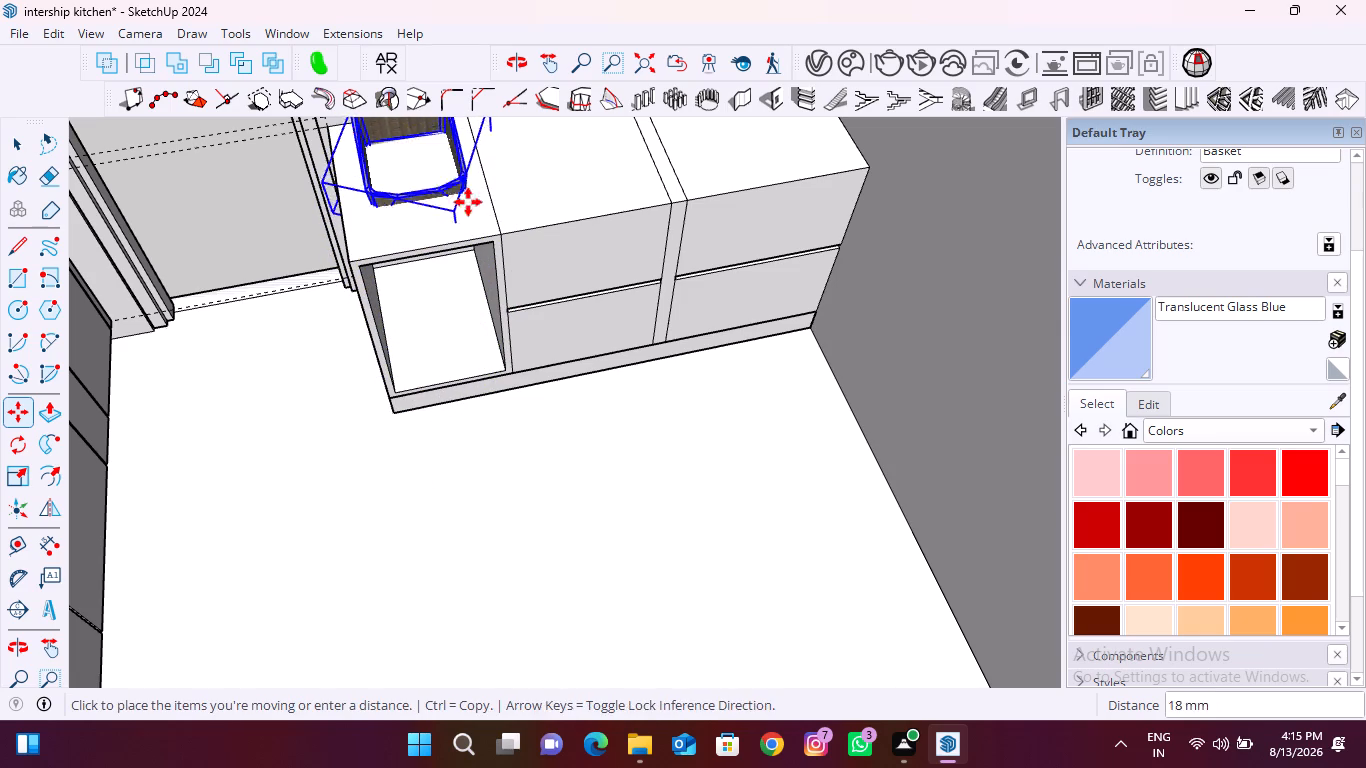
{"action": "left_click", "coordinate": [463, 310]}
Enlarge the basket uniformly from its upper back corner to fill more of the open box's width.
{"action": "middle_click_drag", "start_coordinate": [480, 380], "coordinate": [388, 222]}
{"action": "scroll", "coordinate": [480, 380], "scroll_direction": "up", "scroll_amount": 1}
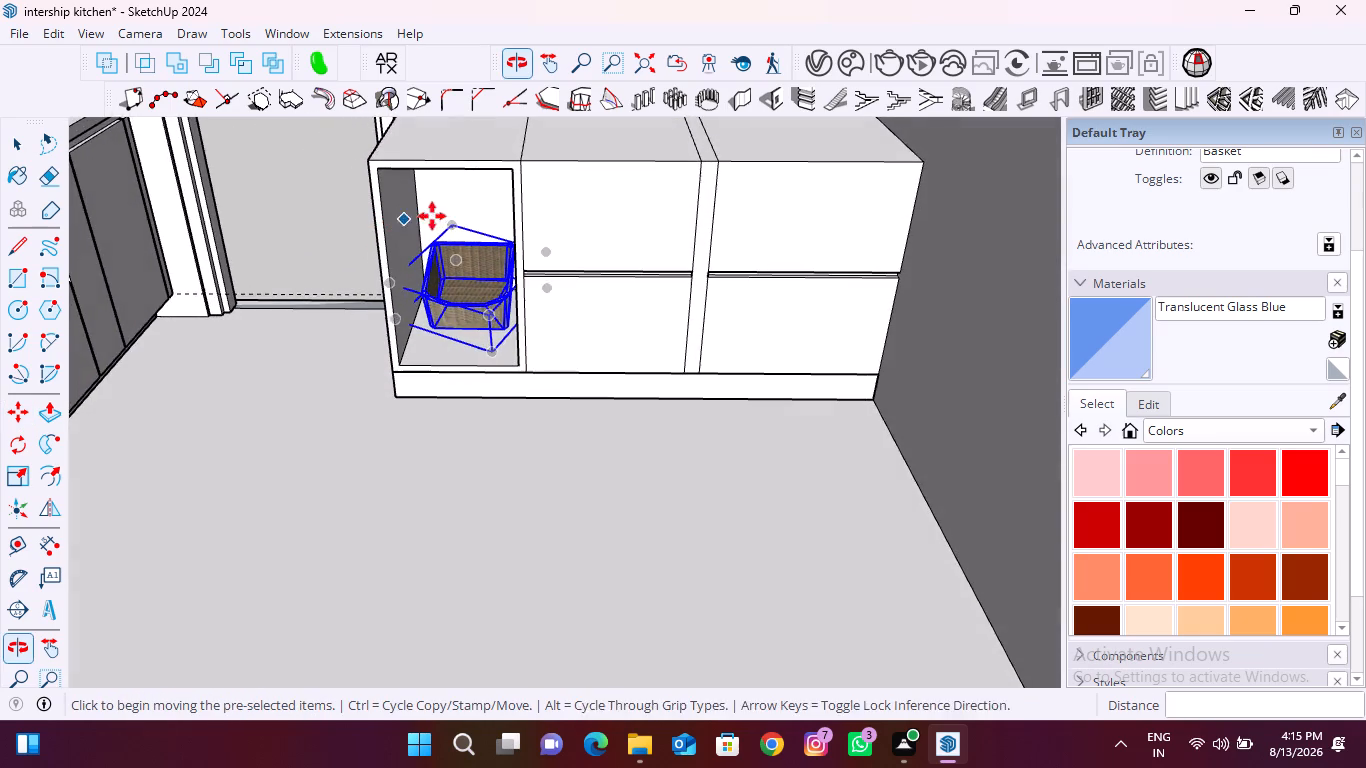
{"action": "scroll", "coordinate": [469, 216], "scroll_direction": "up", "scroll_amount": 6}
{"action": "middle_click_drag", "start_coordinate": [511, 366], "coordinate": [523, 306]}
{"action": "scroll", "coordinate": [524, 306], "scroll_direction": "up", "scroll_amount": 2}
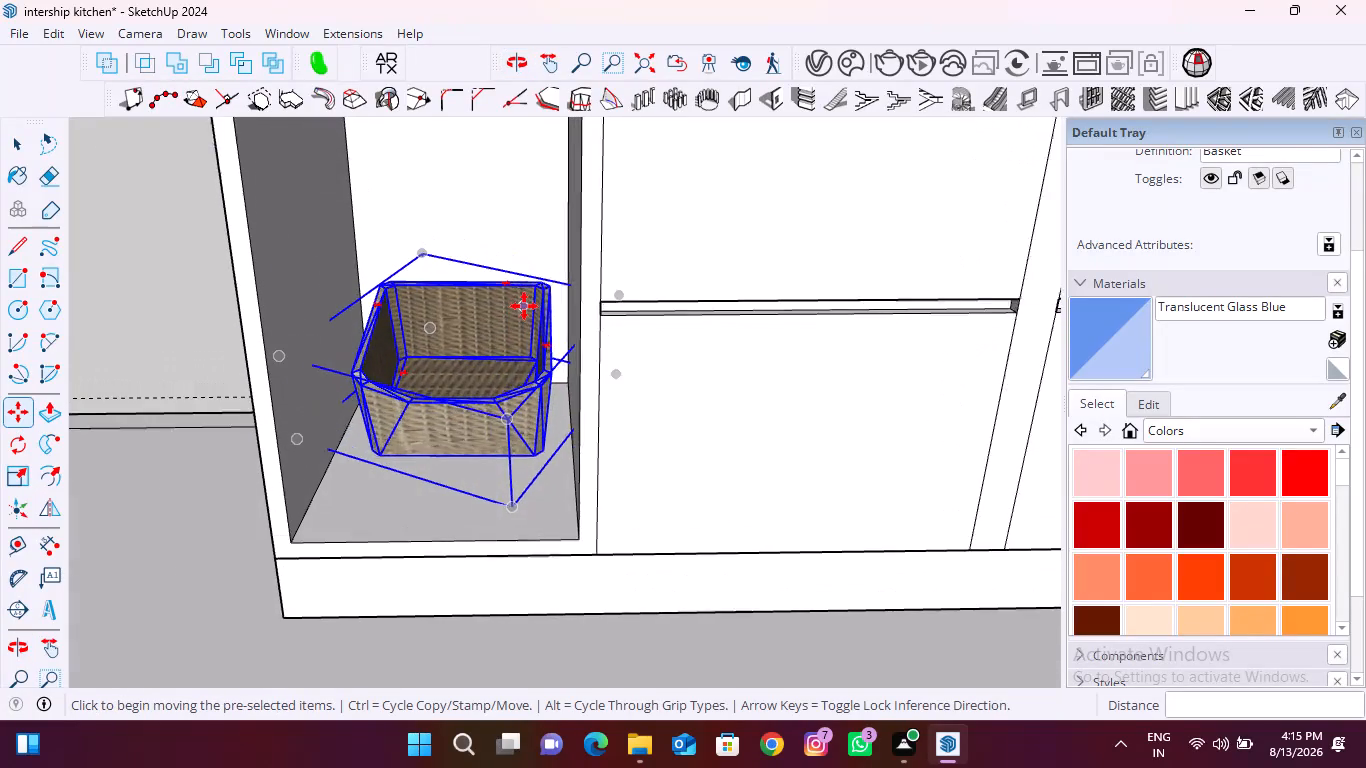
{"action": "scroll", "coordinate": [524, 306], "scroll_direction": "up", "scroll_amount": 1}
{"action": "key", "text": "s"}
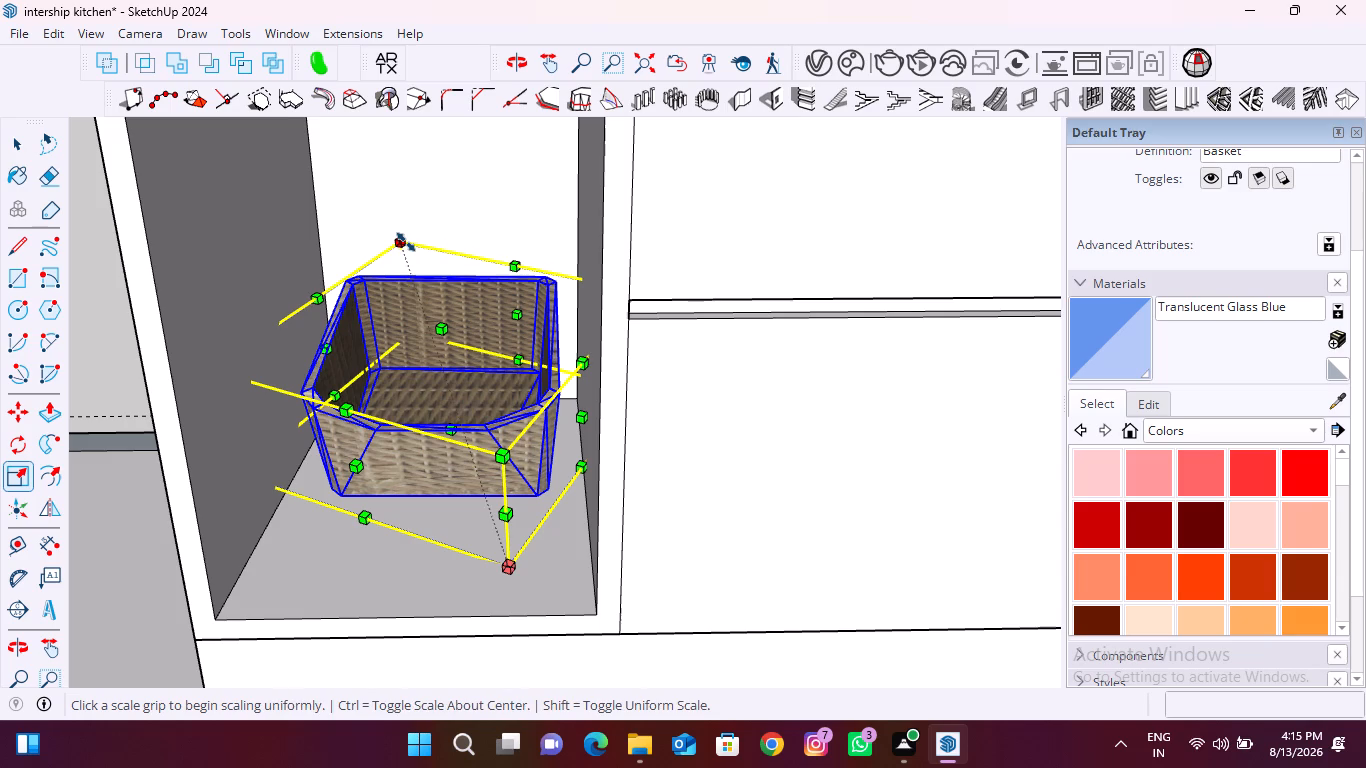
{"action": "left_click_drag", "start_coordinate": [406, 242], "coordinate": [399, 227]}
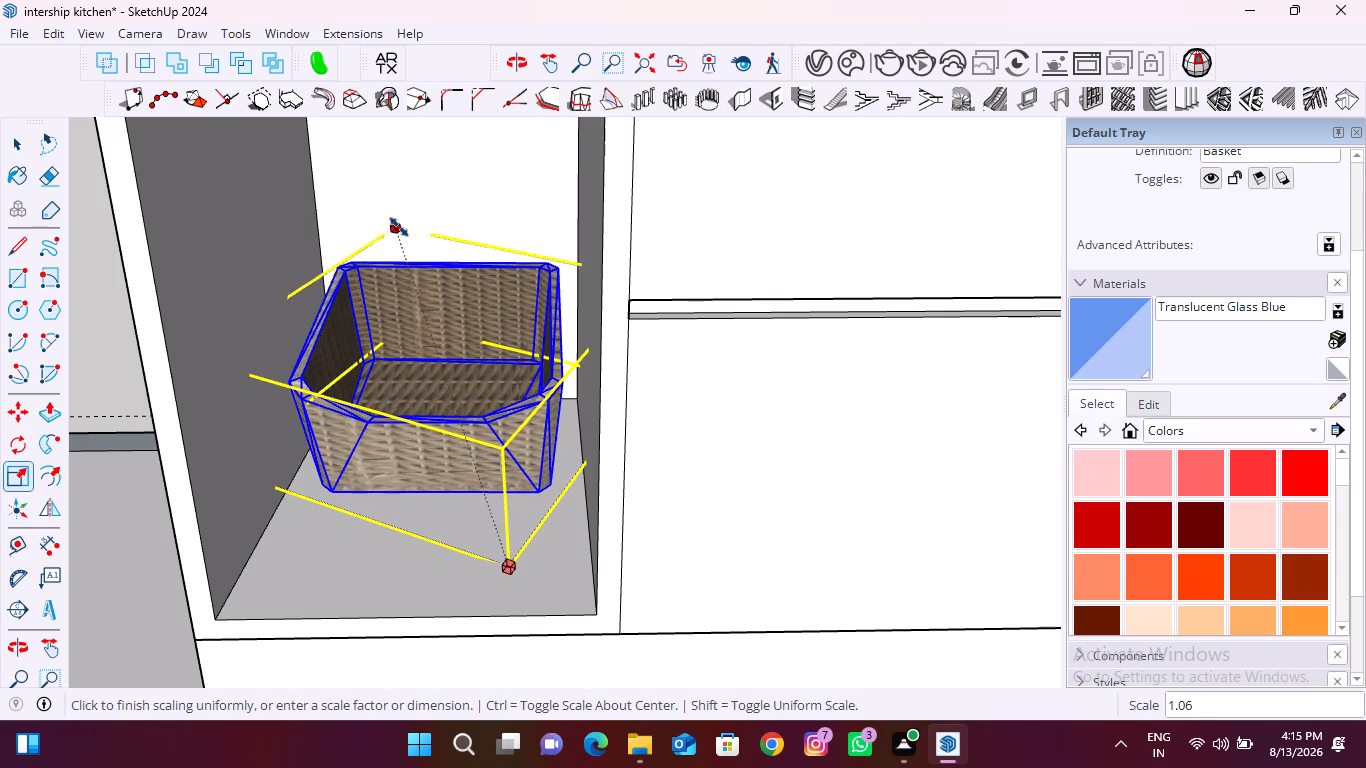
{"action": "left_click_drag", "start_coordinate": [399, 227], "coordinate": [392, 176]}
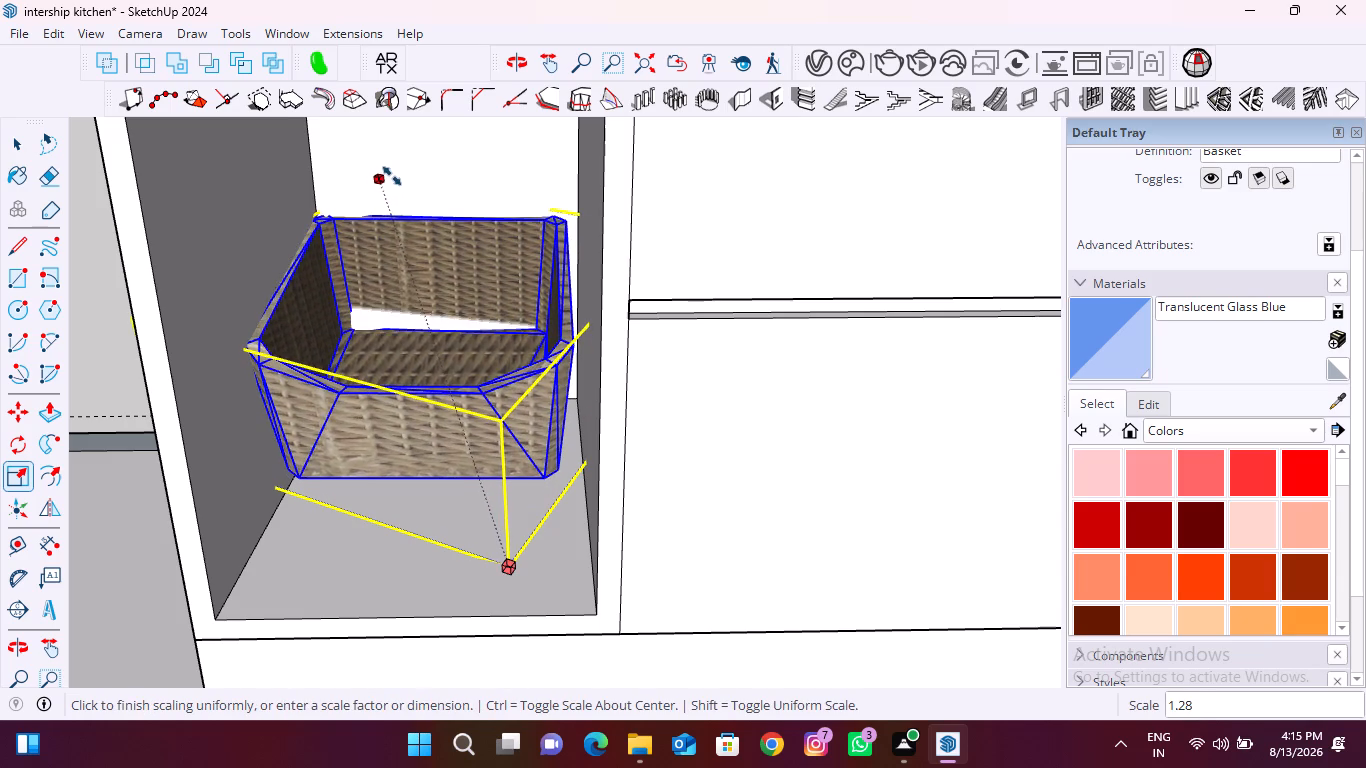
{"action": "left_click_drag", "start_coordinate": [392, 176], "coordinate": [392, 187]}
Move the enlarged basket about 220 mm toward the front of the open box, near its floor.
{"action": "scroll", "coordinate": [421, 383], "scroll_direction": "down", "scroll_amount": 2}
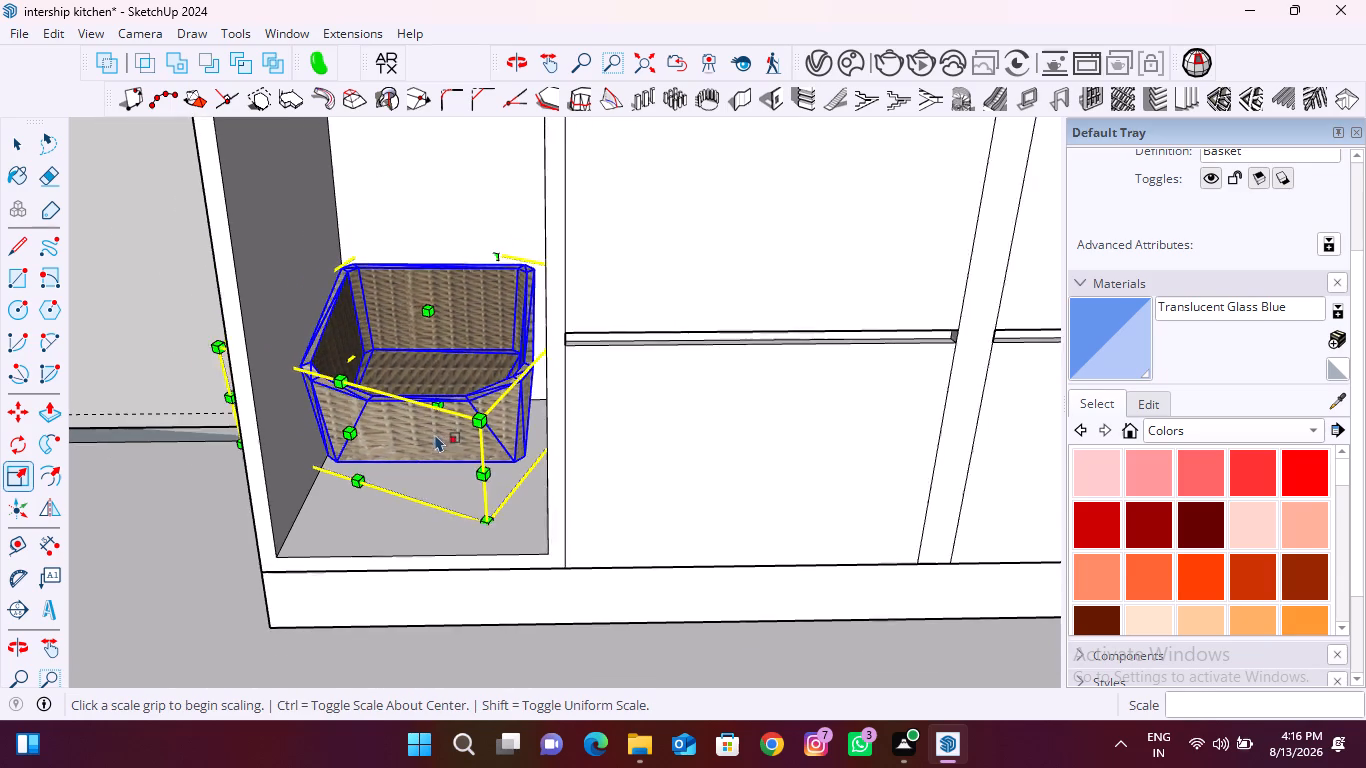
{"action": "scroll", "coordinate": [435, 434], "scroll_direction": "down", "scroll_amount": 3}
{"action": "middle_click_drag", "start_coordinate": [440, 438], "coordinate": [485, 378]}
{"action": "key", "text": "m"}
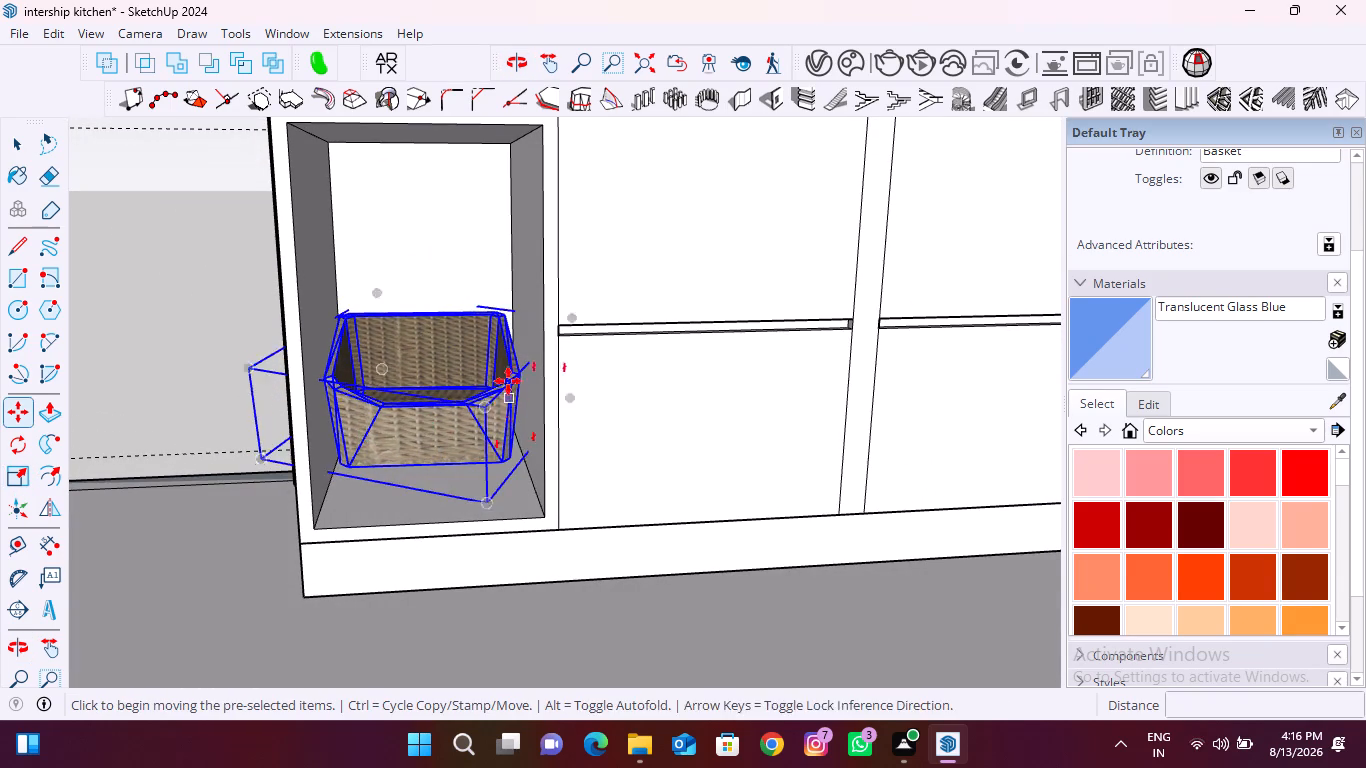
{"action": "scroll", "coordinate": [492, 355], "scroll_direction": "up", "scroll_amount": 4}
{"action": "left_click", "coordinate": [483, 451]}
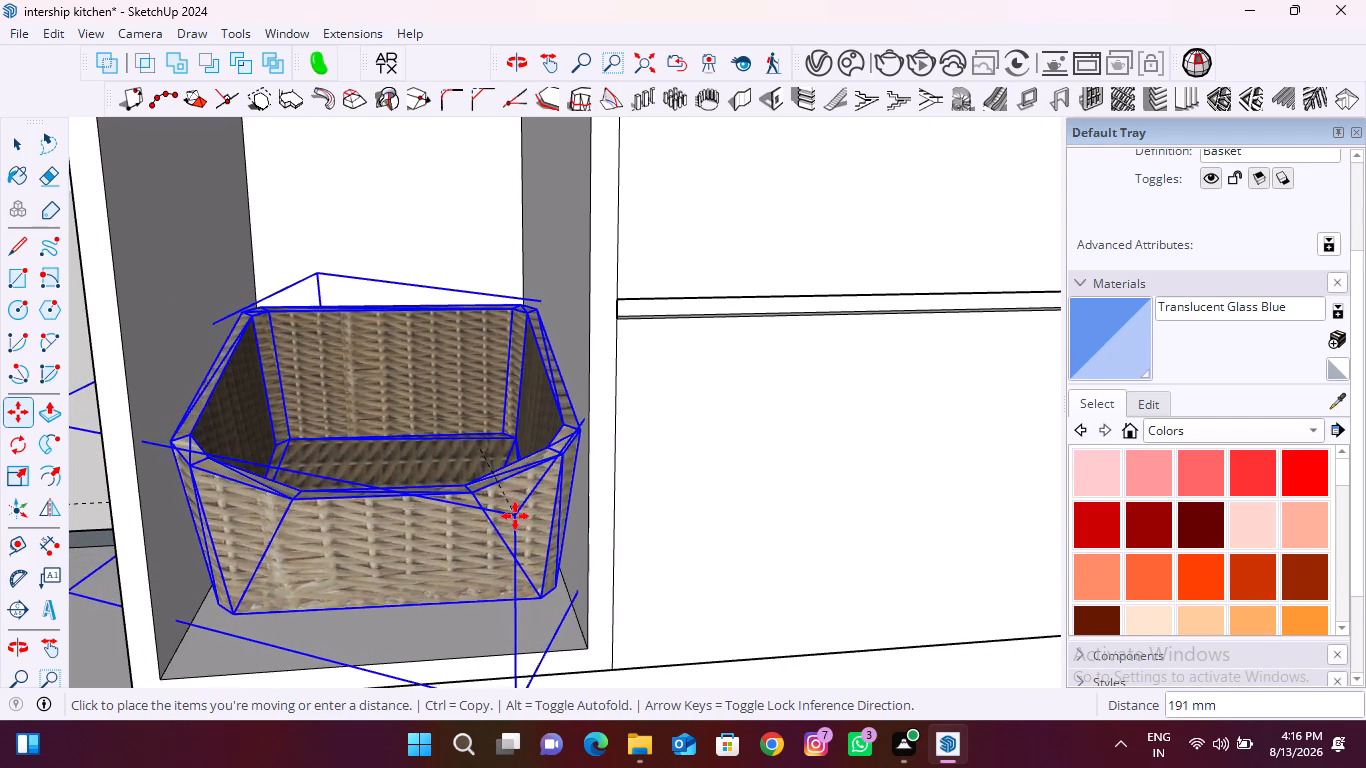
{"action": "left_click", "coordinate": [513, 529]}
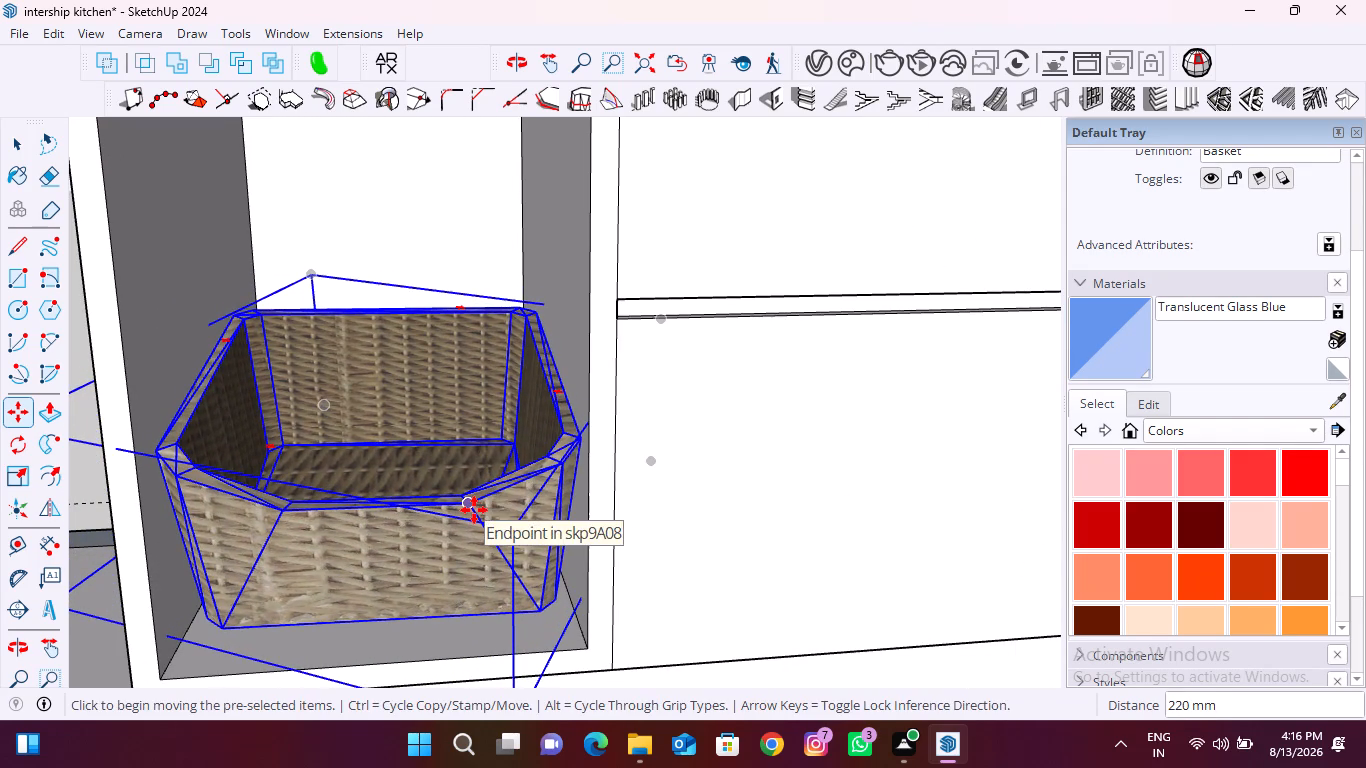
Copy the basket about 314 mm straight up along the blue axis within the open box, then clear the selection.
{"action": "left_click", "coordinate": [511, 527]}
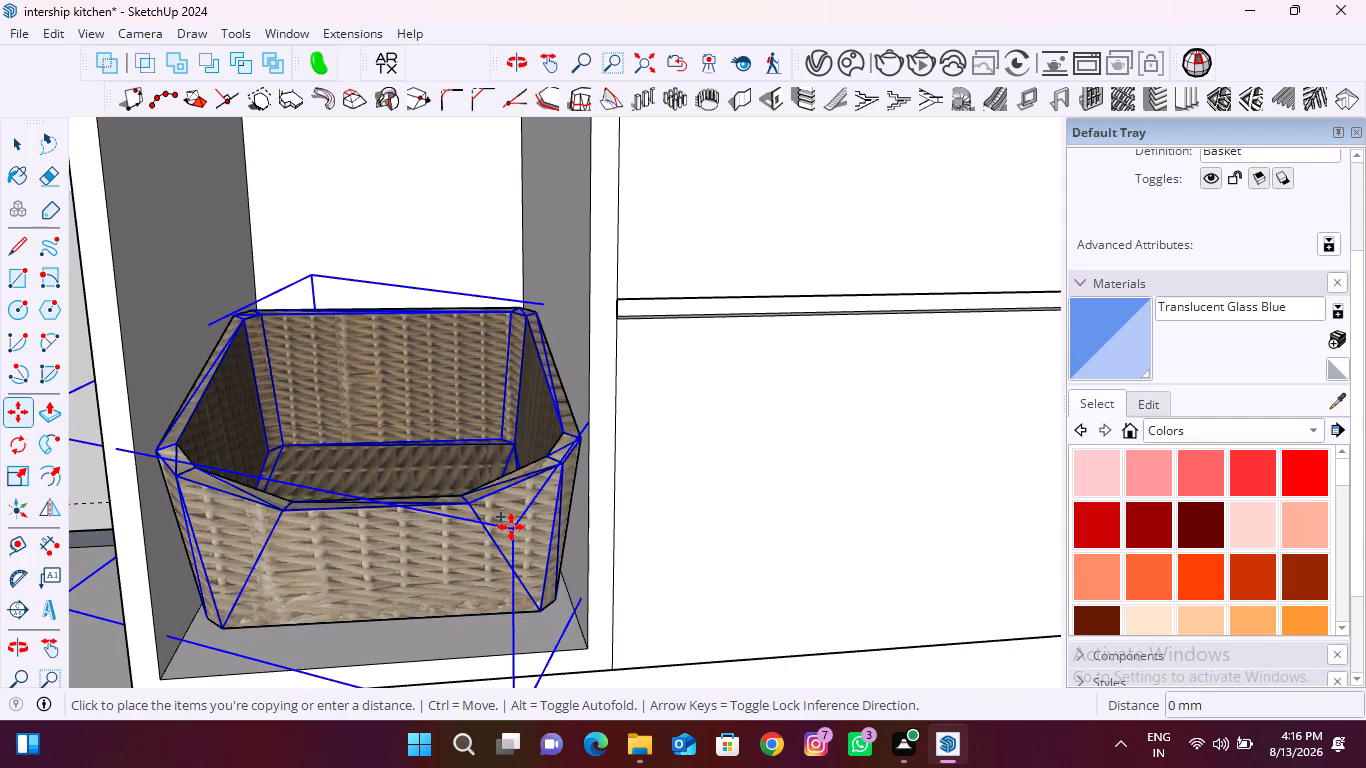
{"action": "scroll", "coordinate": [495, 446], "scroll_direction": "down", "scroll_amount": 6}
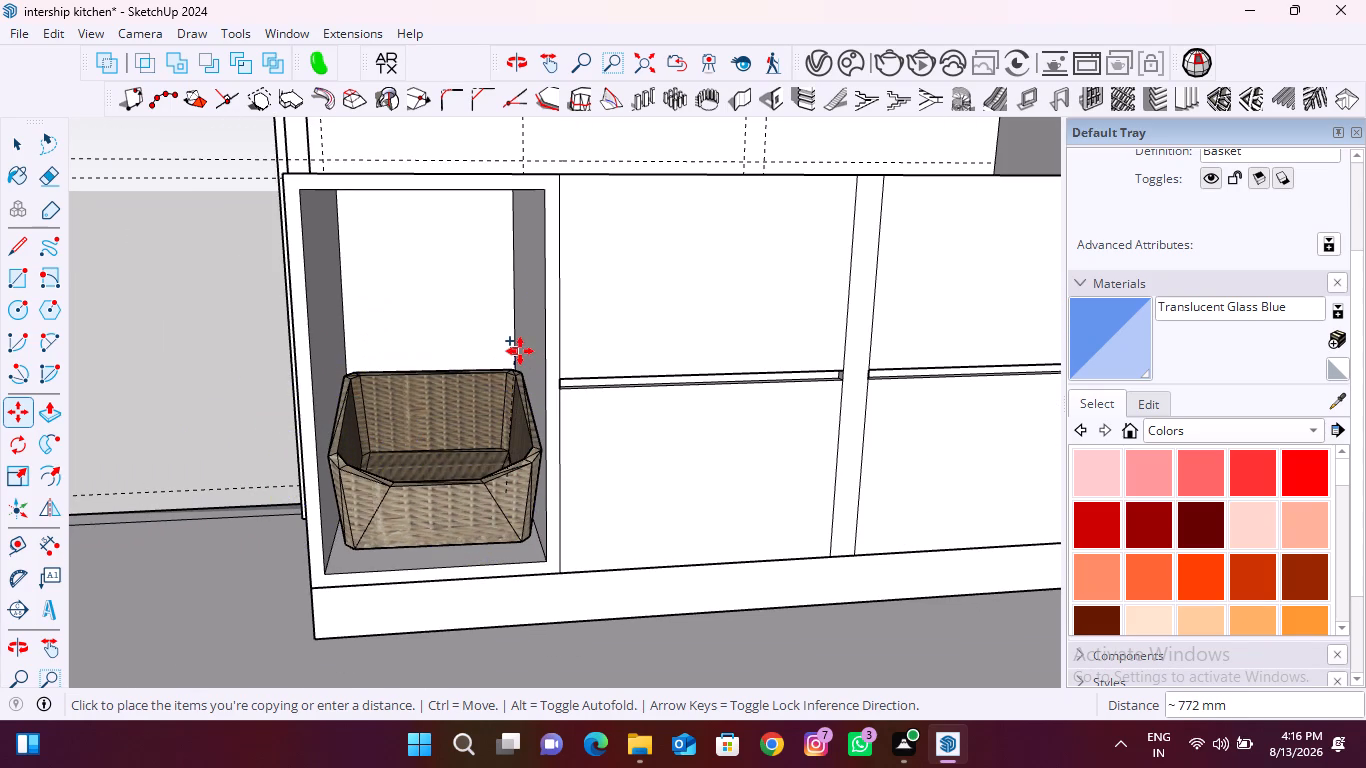
{"action": "key", "text": "Up"}
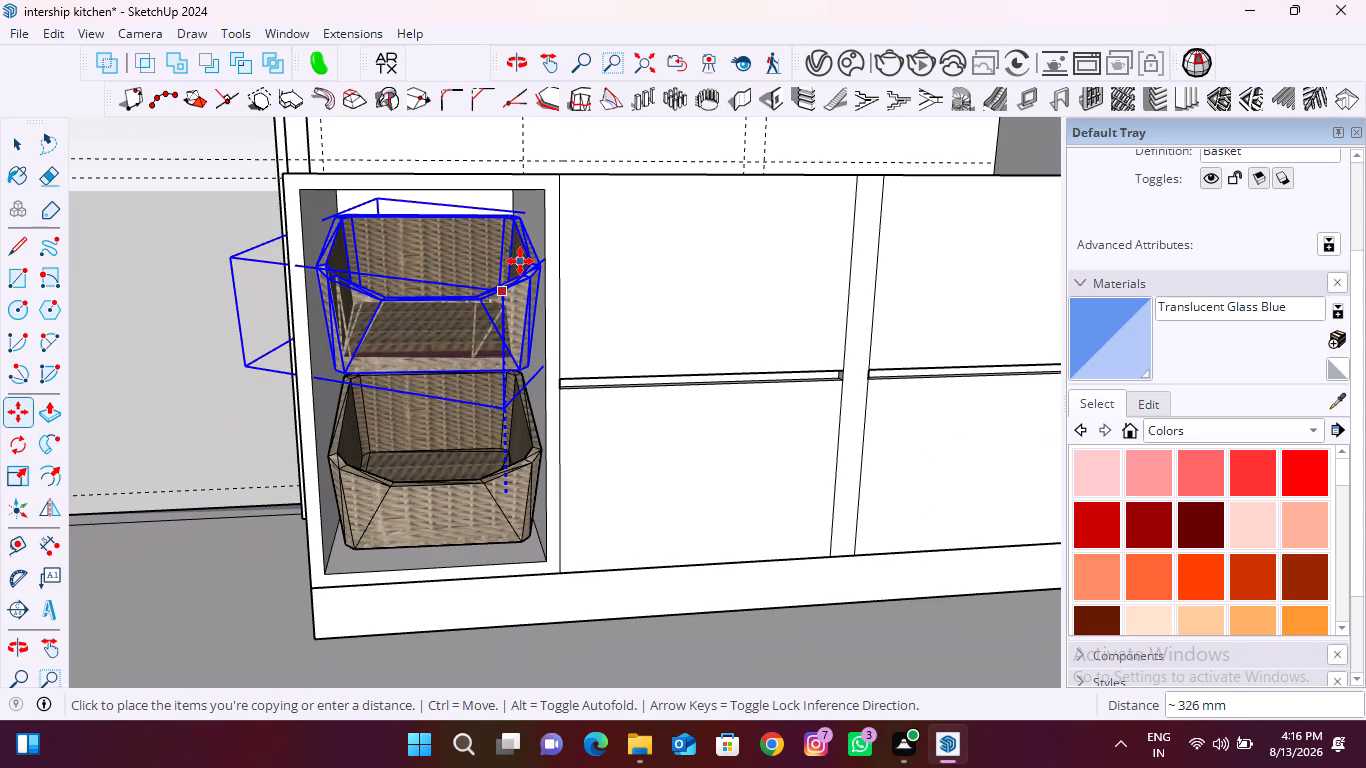
{"action": "left_click", "coordinate": [518, 261]}
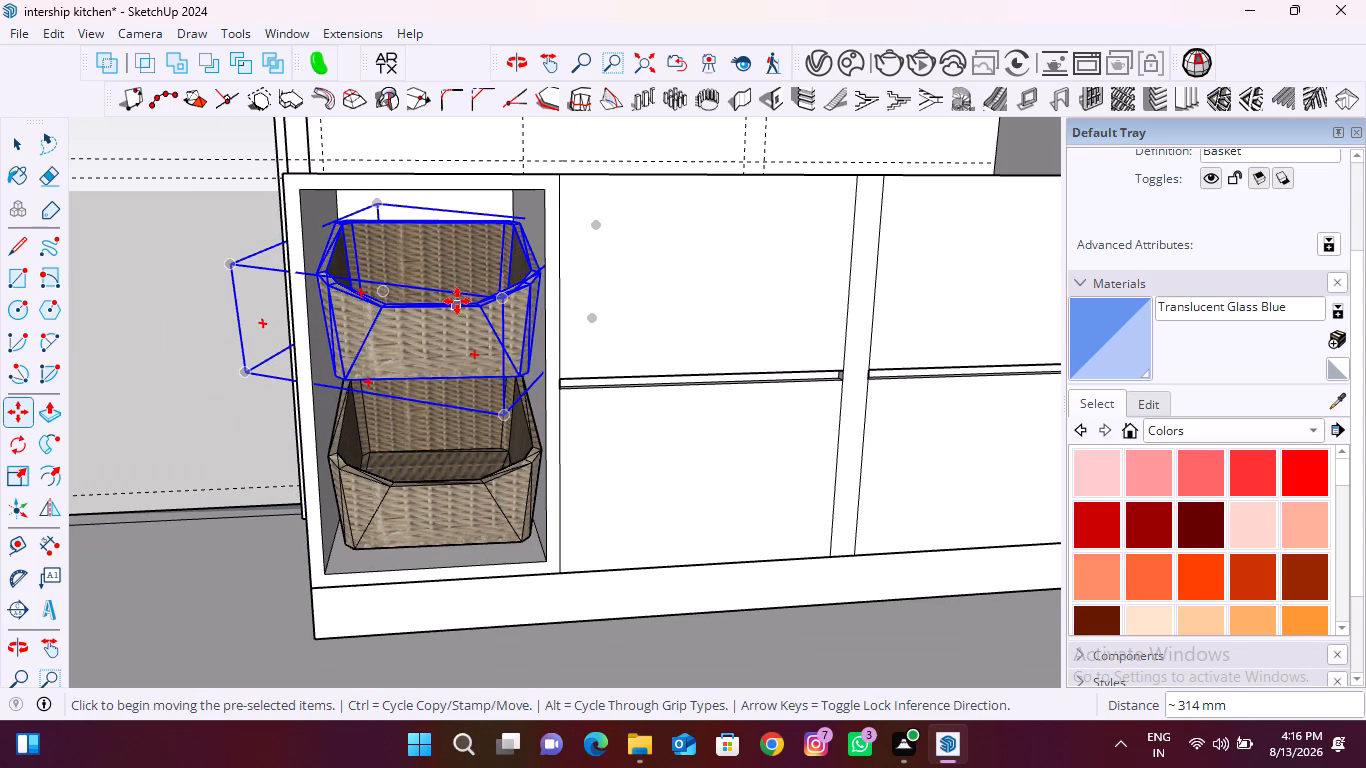
{"action": "key", "text": "space"}
{"action": "scroll", "coordinate": [416, 334], "scroll_direction": "down", "scroll_amount": 6}
{"action": "left_click", "coordinate": [266, 302]}
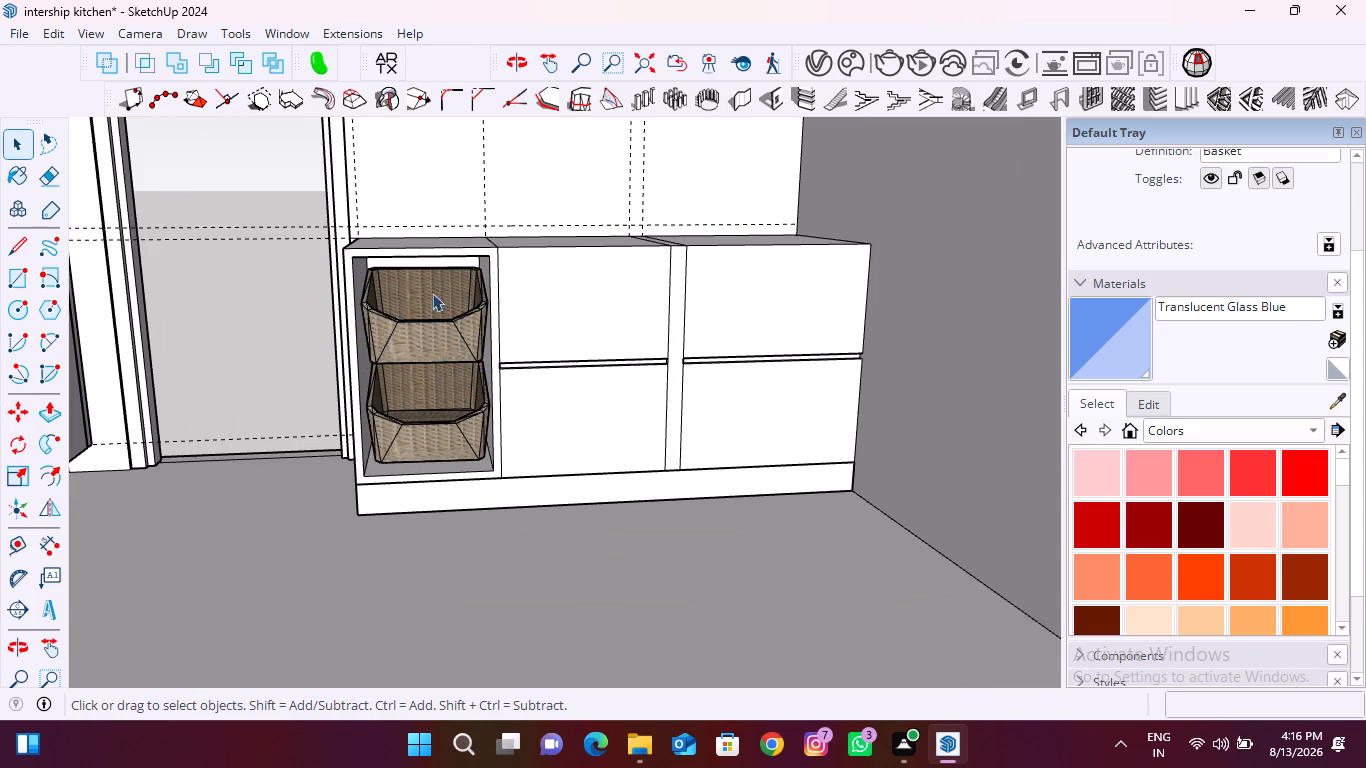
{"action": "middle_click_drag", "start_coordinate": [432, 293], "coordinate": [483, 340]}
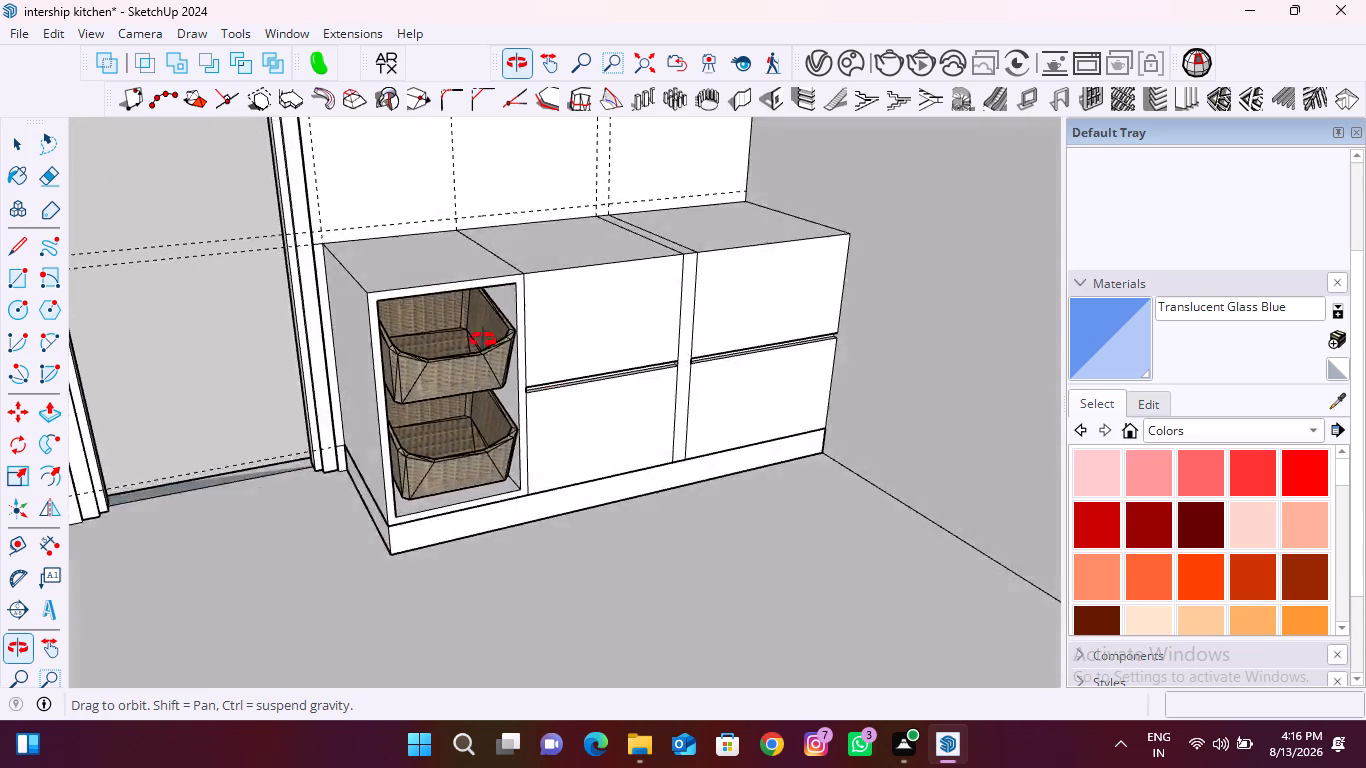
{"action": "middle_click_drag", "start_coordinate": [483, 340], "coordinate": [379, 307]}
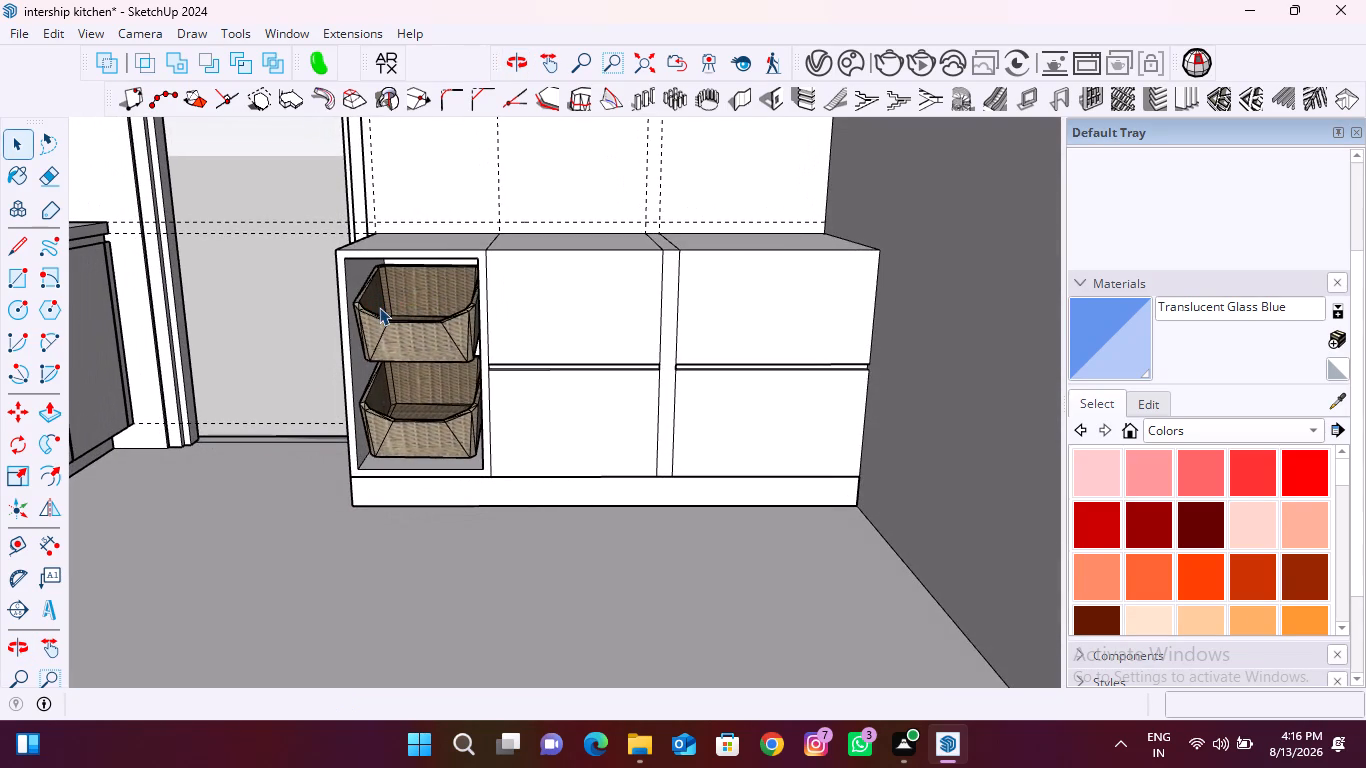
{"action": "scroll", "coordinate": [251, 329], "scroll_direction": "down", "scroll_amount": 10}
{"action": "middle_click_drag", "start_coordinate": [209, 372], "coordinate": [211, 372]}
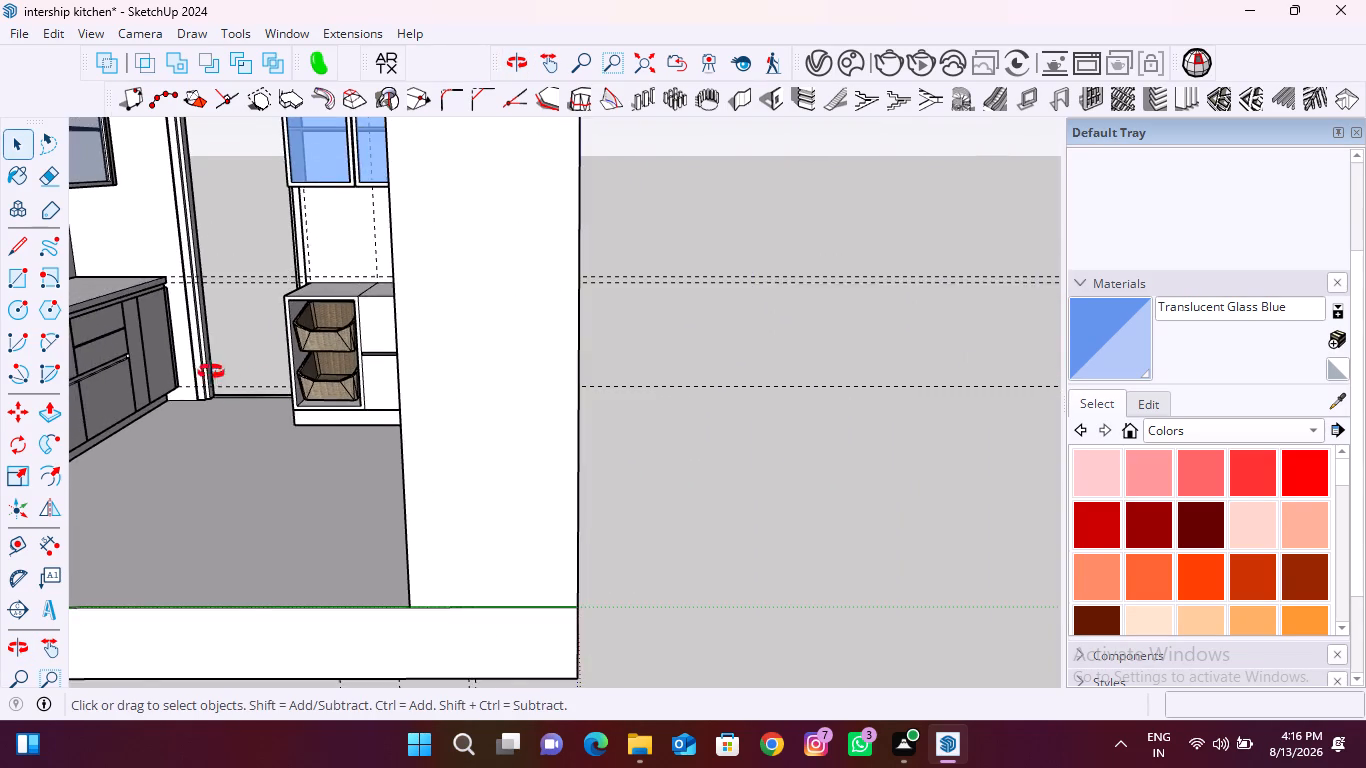
Draw a 1630 mm by 40 mm rectangle on the back wall along the rear edge of the base cabinet's top.
{"action": "middle_click_drag", "start_coordinate": [211, 372], "coordinate": [399, 368]}
{"action": "middle_click_drag", "start_coordinate": [507, 270], "coordinate": [421, 410]}
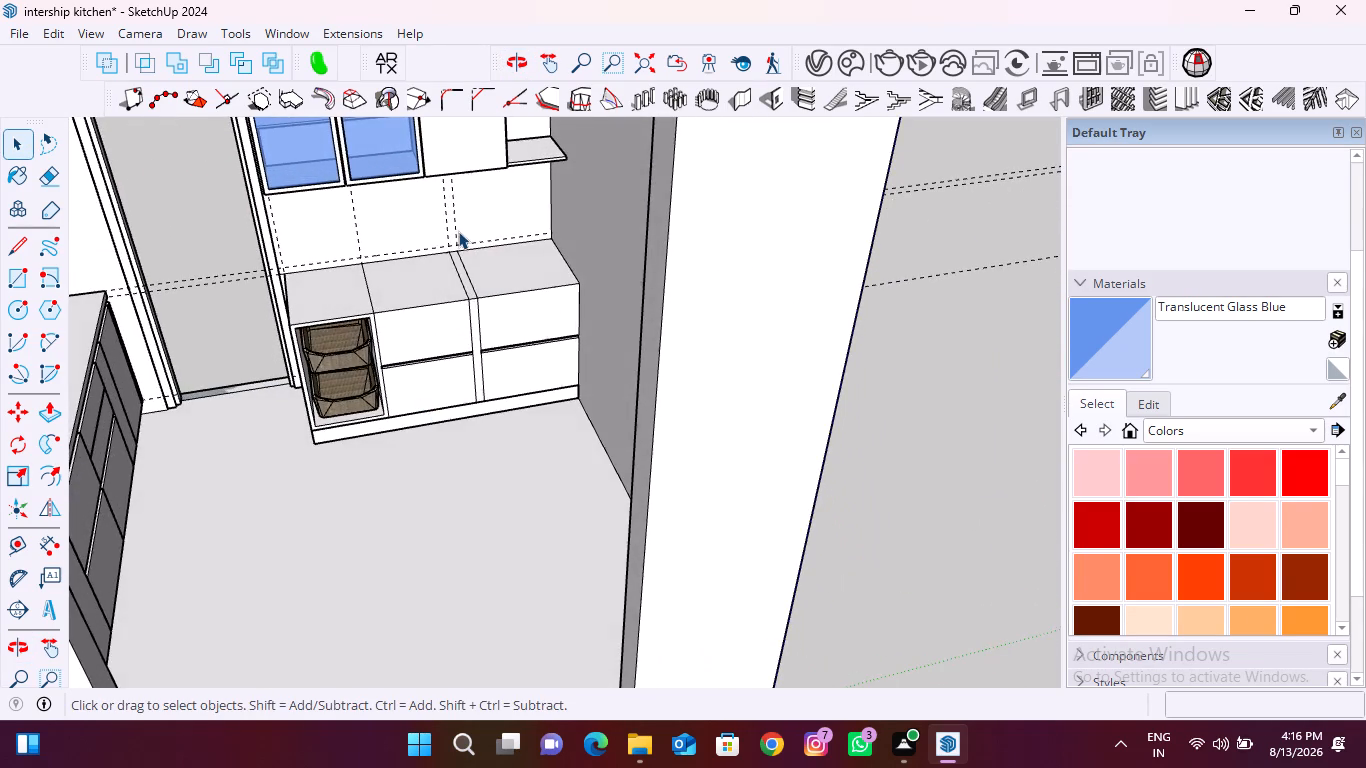
{"action": "scroll", "coordinate": [462, 220], "scroll_direction": "up", "scroll_amount": 5}
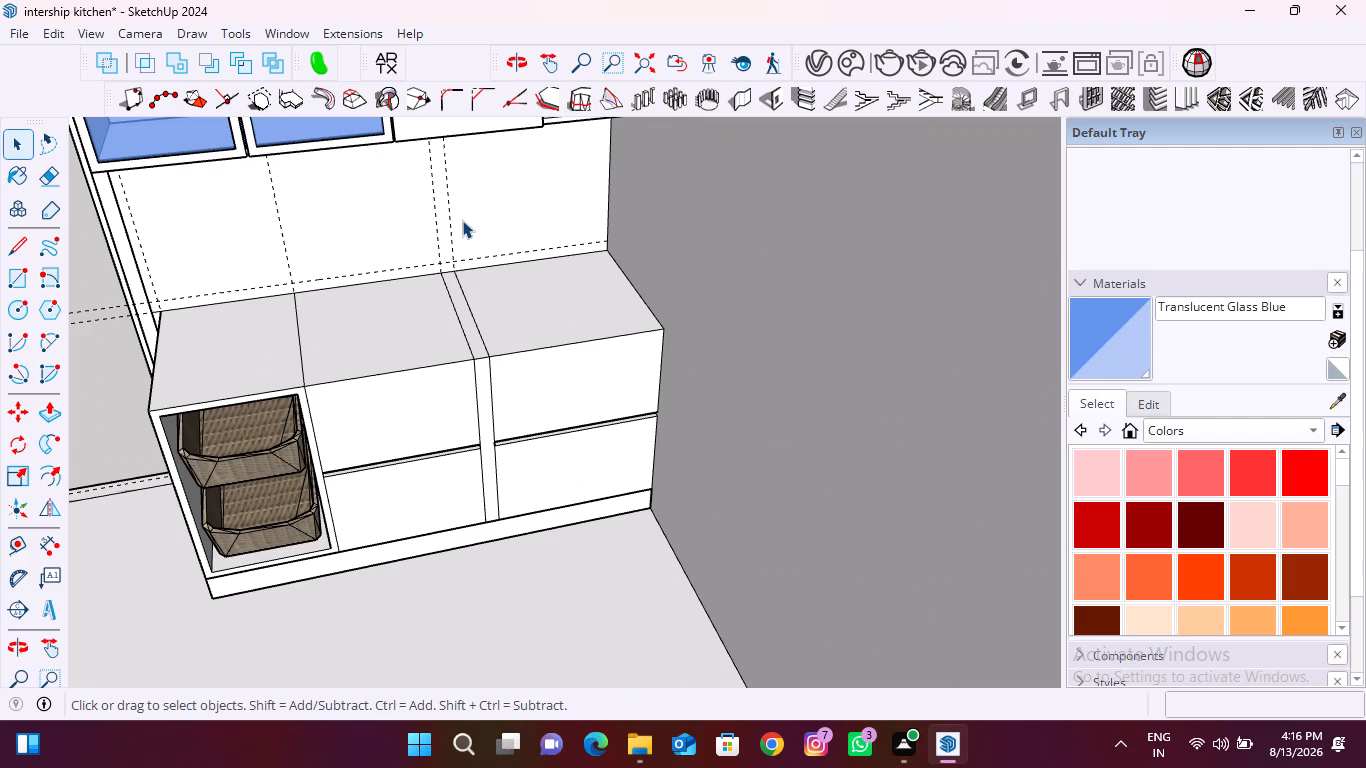
{"action": "key", "text": "r"}
{"action": "scroll", "coordinate": [157, 289], "scroll_direction": "up", "scroll_amount": 9}
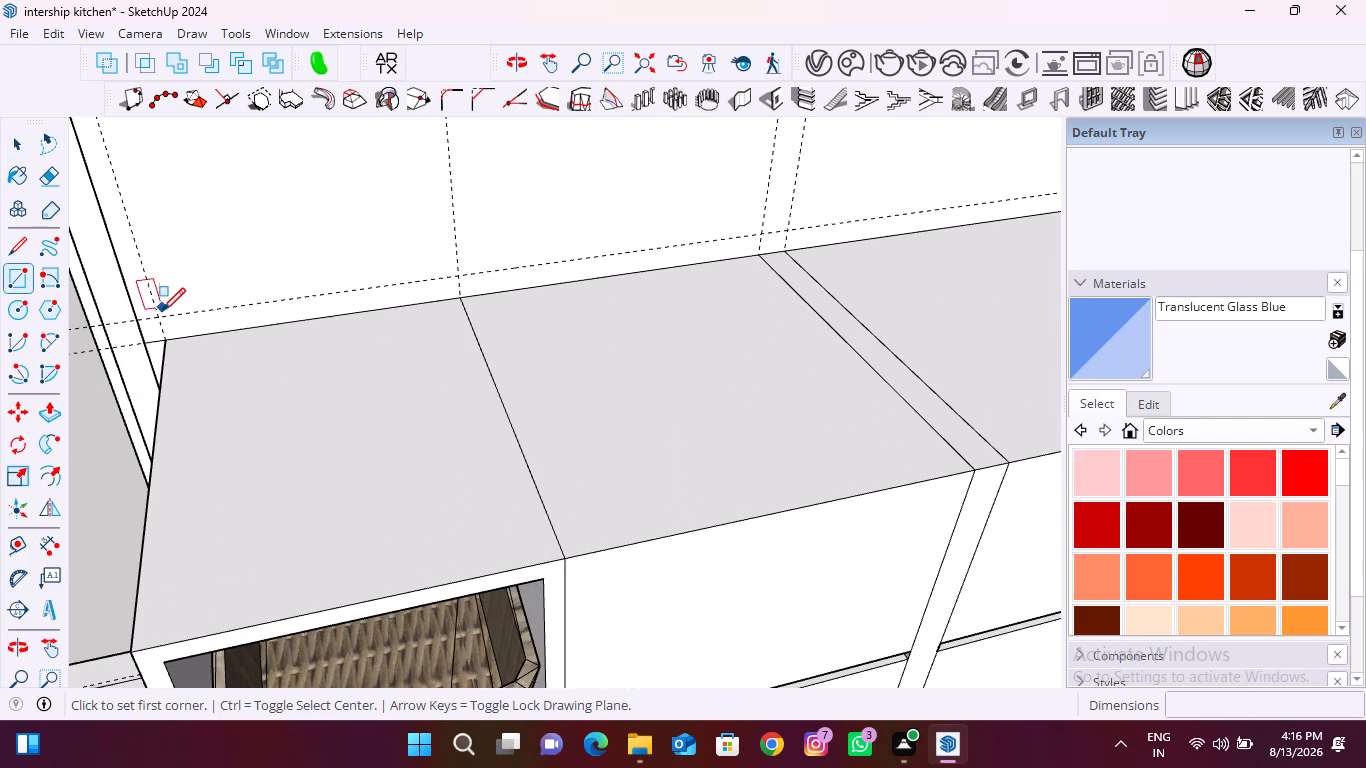
{"action": "left_click", "coordinate": [162, 313]}
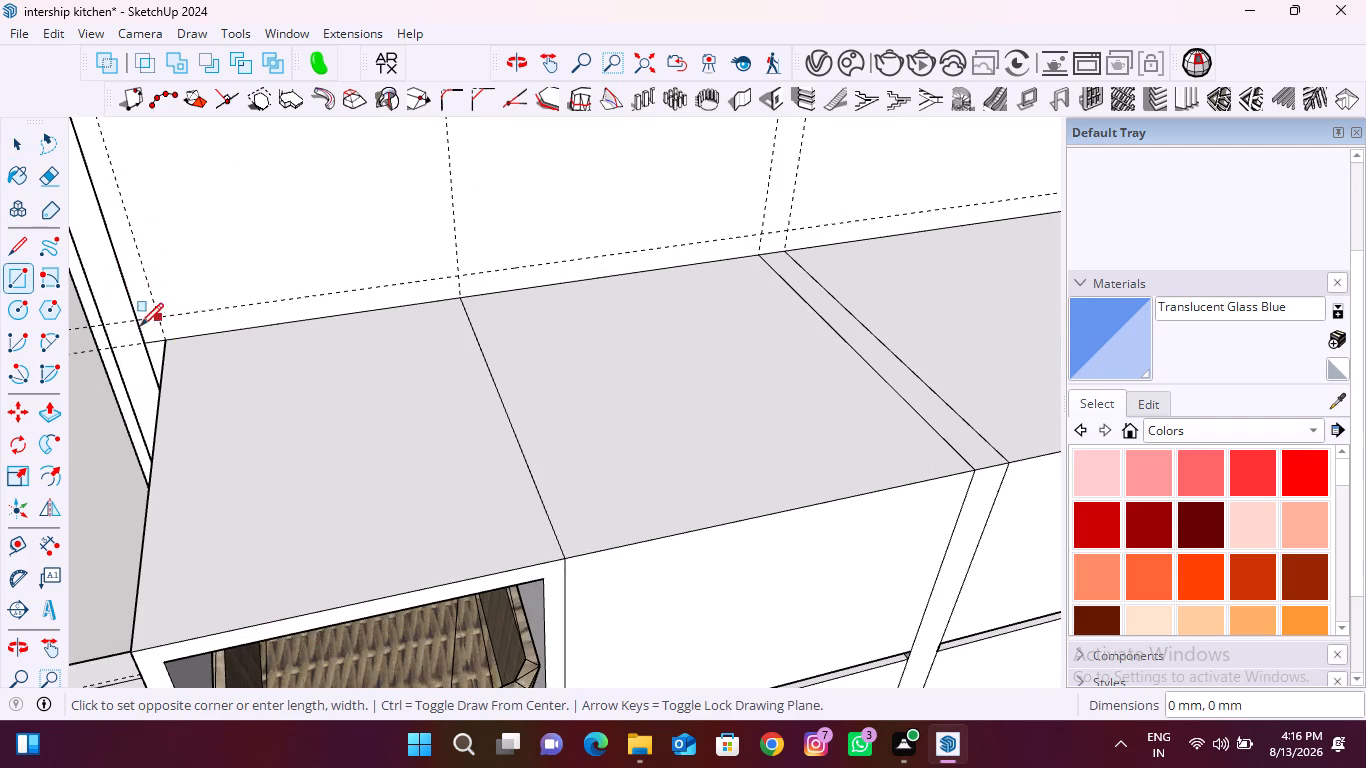
{"action": "scroll", "coordinate": [123, 338], "scroll_direction": "down", "scroll_amount": 9}
{"action": "scroll", "coordinate": [650, 352], "scroll_direction": "up", "scroll_amount": 2}
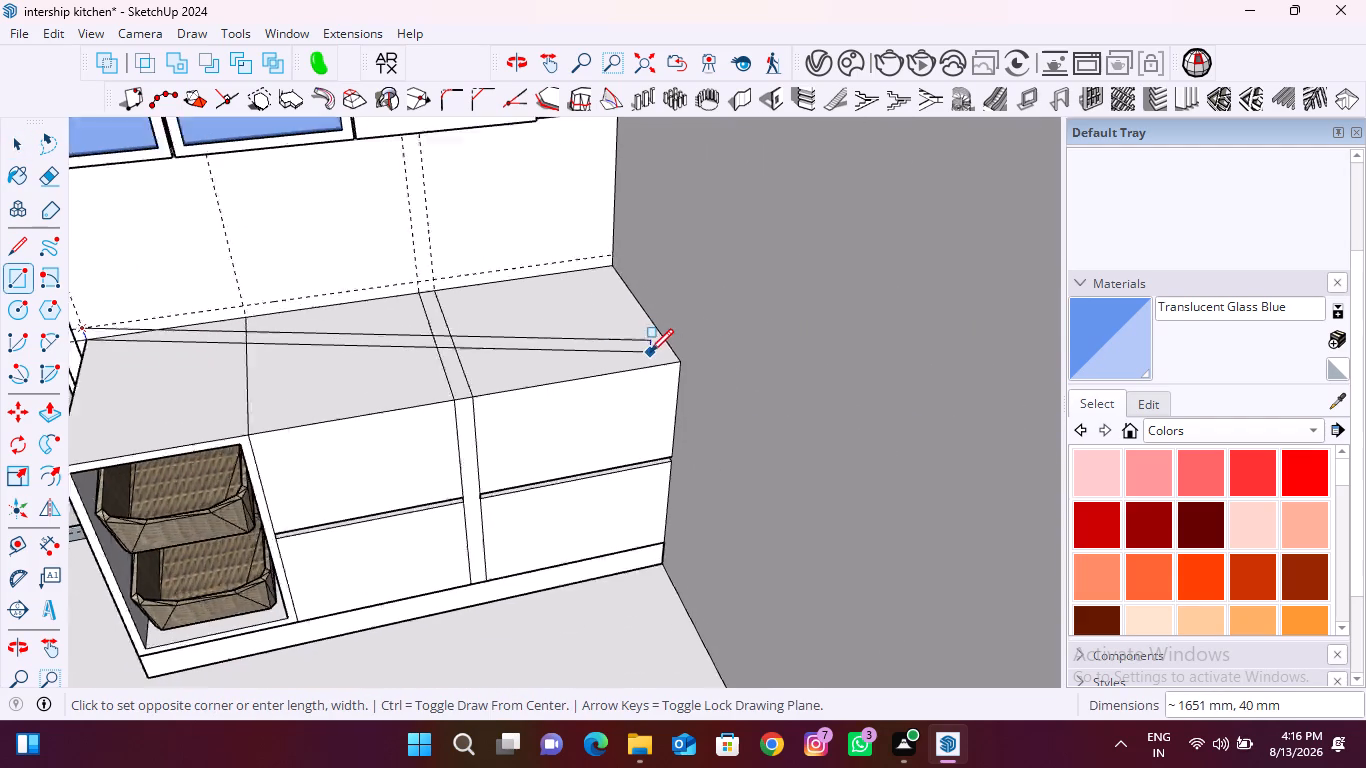
{"action": "scroll", "coordinate": [650, 352], "scroll_direction": "up", "scroll_amount": 6}
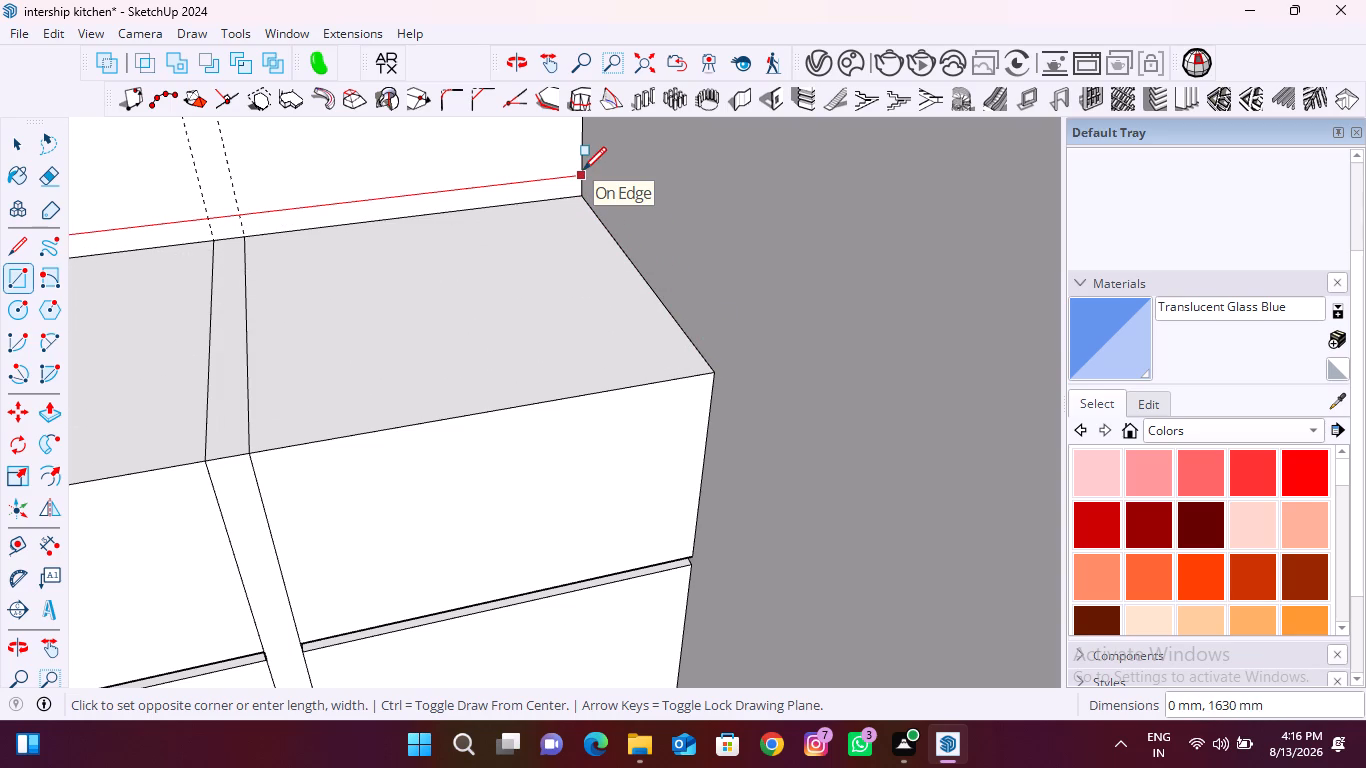
{"action": "scroll", "coordinate": [584, 196], "scroll_direction": "up", "scroll_amount": 3}
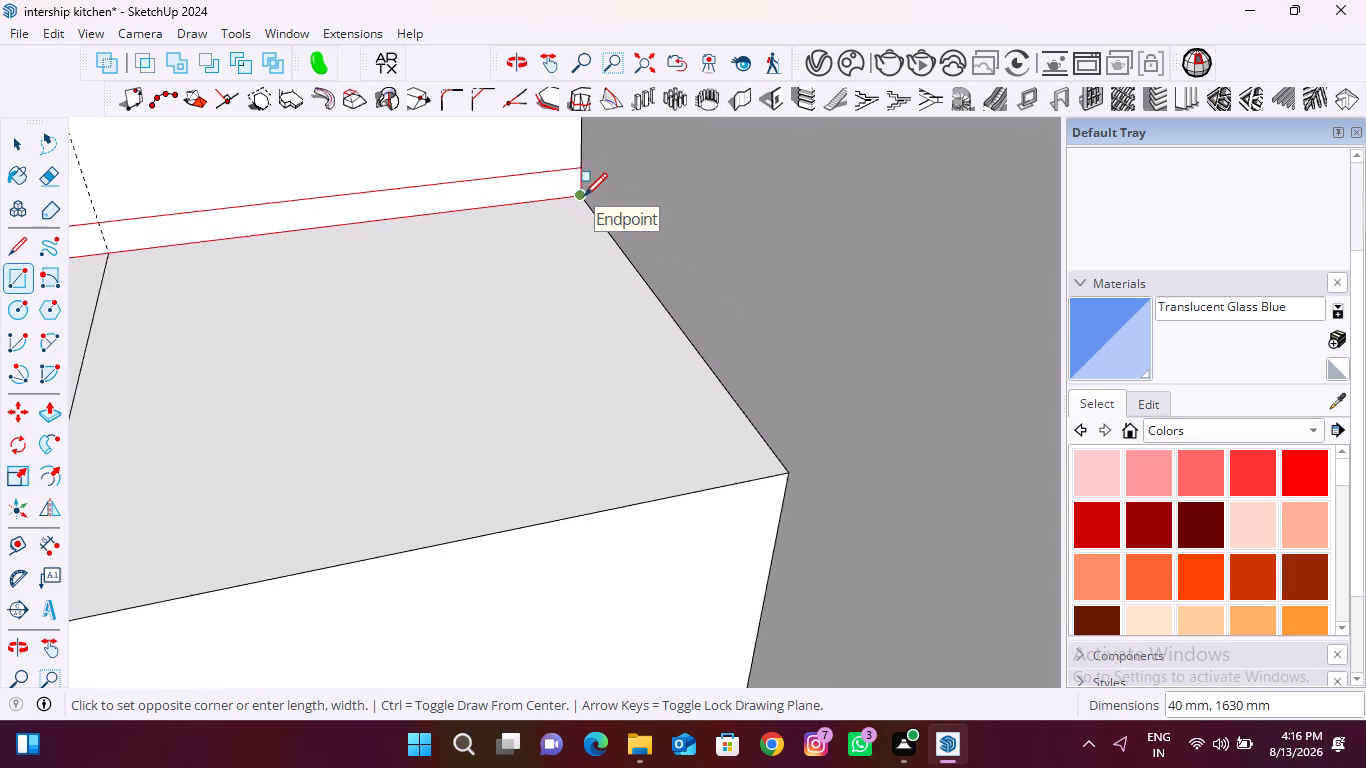
{"action": "scroll", "coordinate": [584, 196], "scroll_direction": "up", "scroll_amount": 3}
{"action": "left_click", "coordinate": [584, 196]}
{"action": "key", "text": "space"}
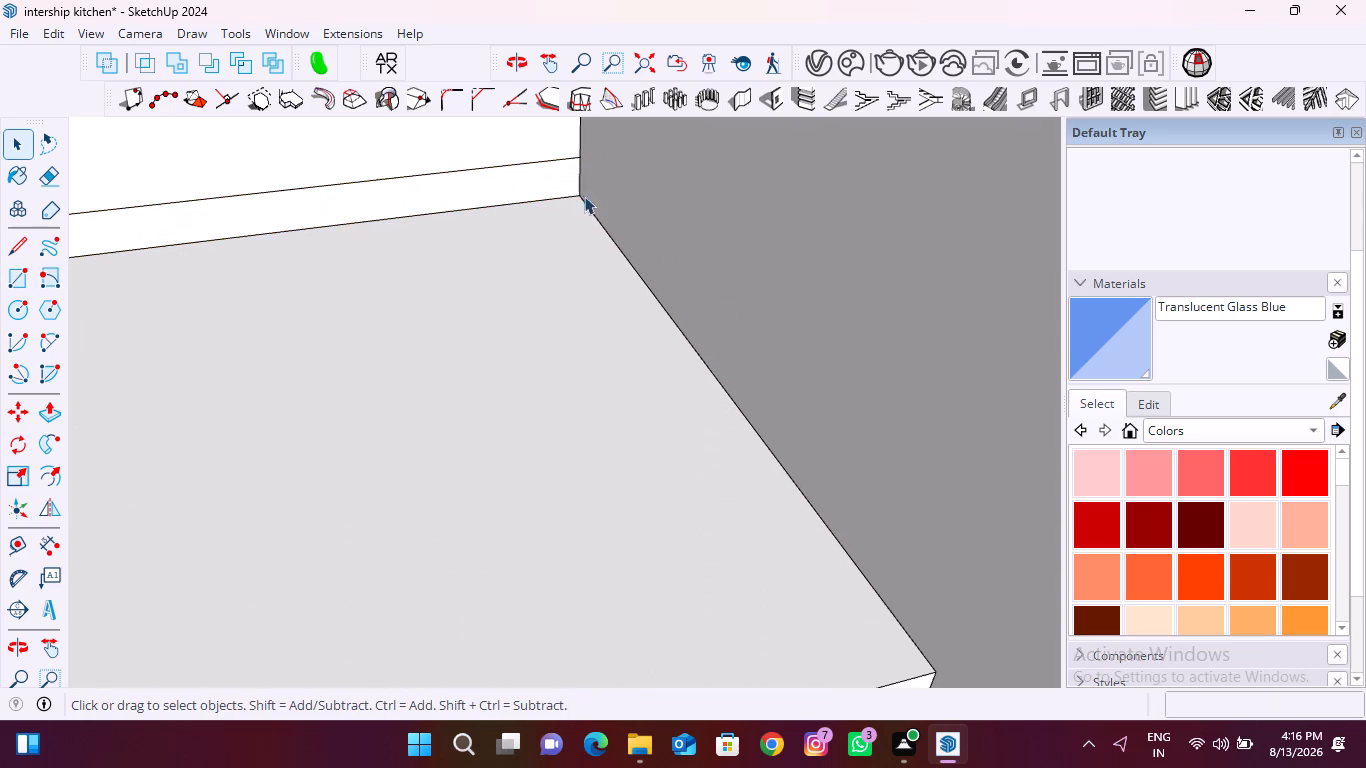
Make the thin wall rectangle and its edges into a group.
{"action": "double_click", "coordinate": [532, 186]}
{"action": "right_click", "coordinate": [532, 186]}
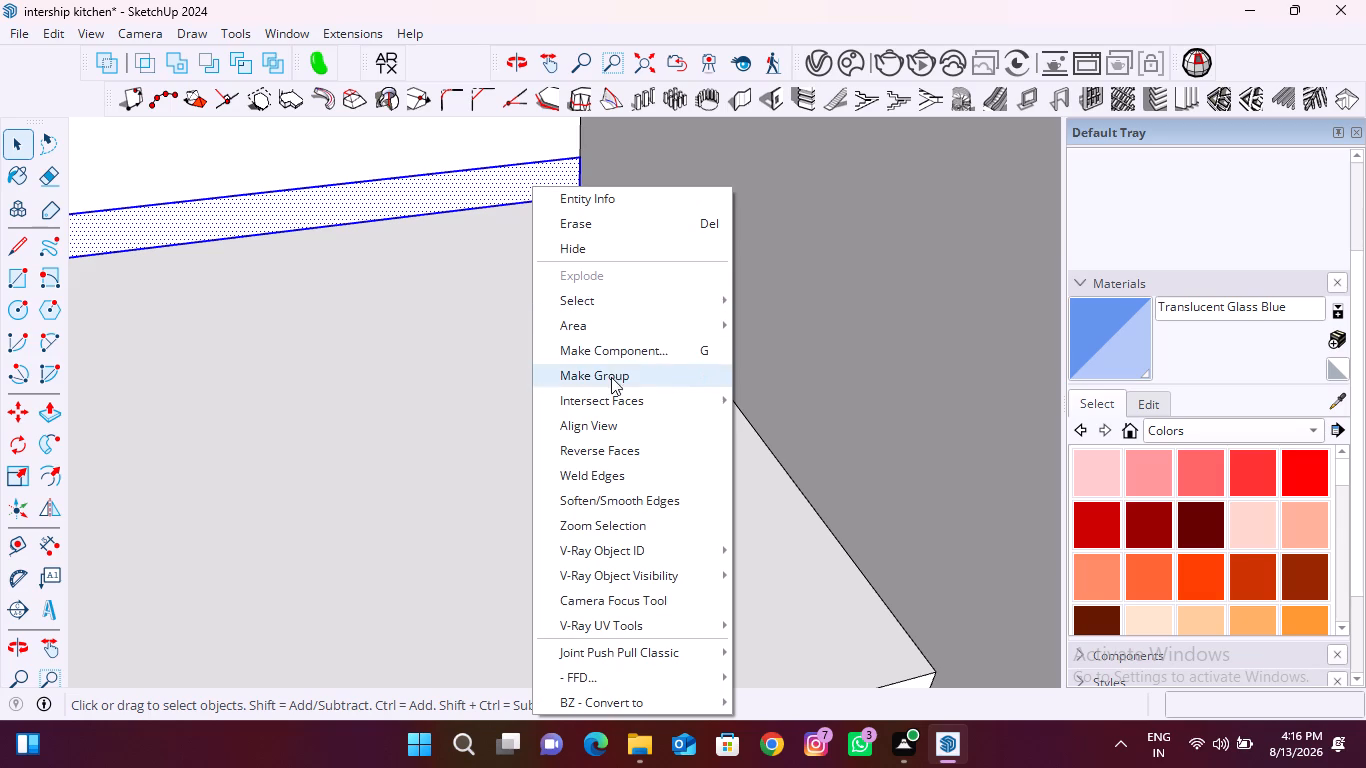
{"action": "left_click", "coordinate": [610, 387]}
Inside the group, extrude the strip 600 mm forward to form the countertop over the base cabinets, then leave the group.
{"action": "left_click", "coordinate": [505, 194]}
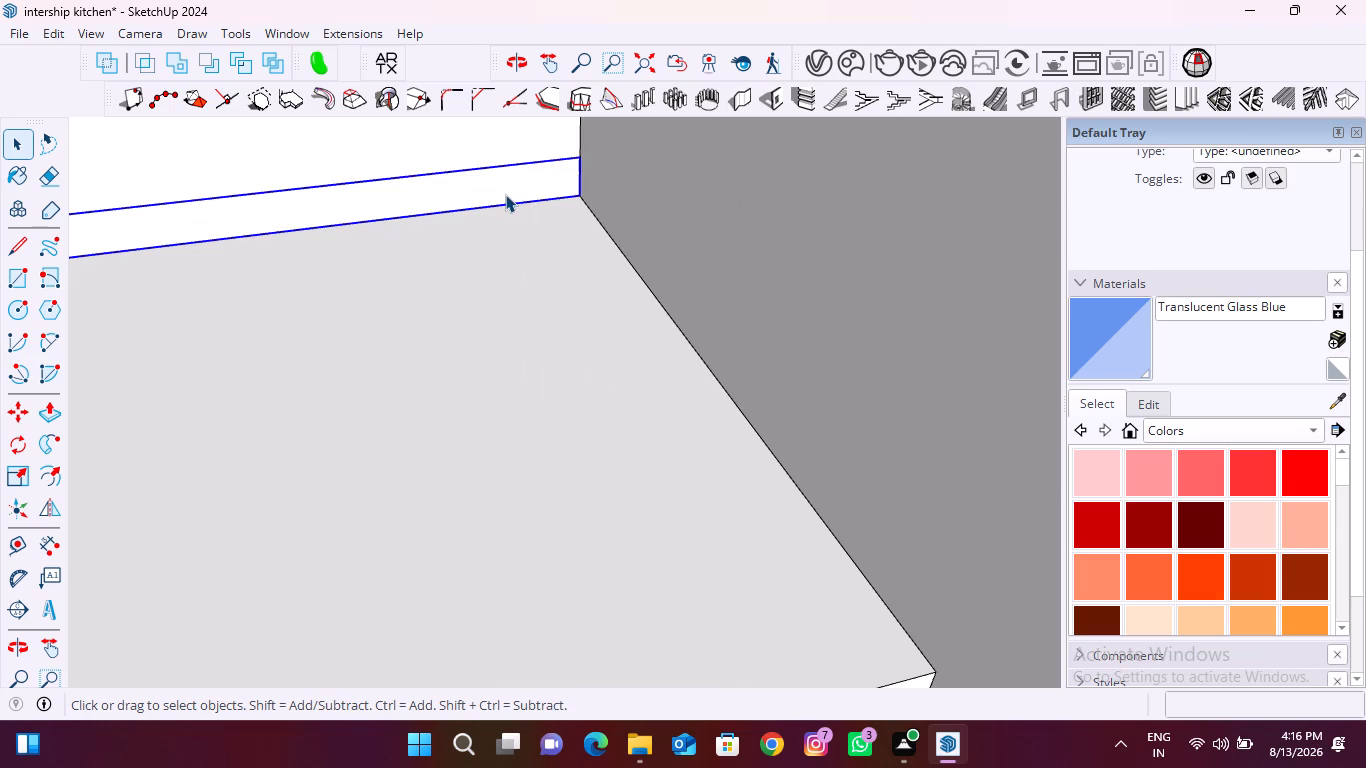
{"action": "double_click", "coordinate": [507, 189]}
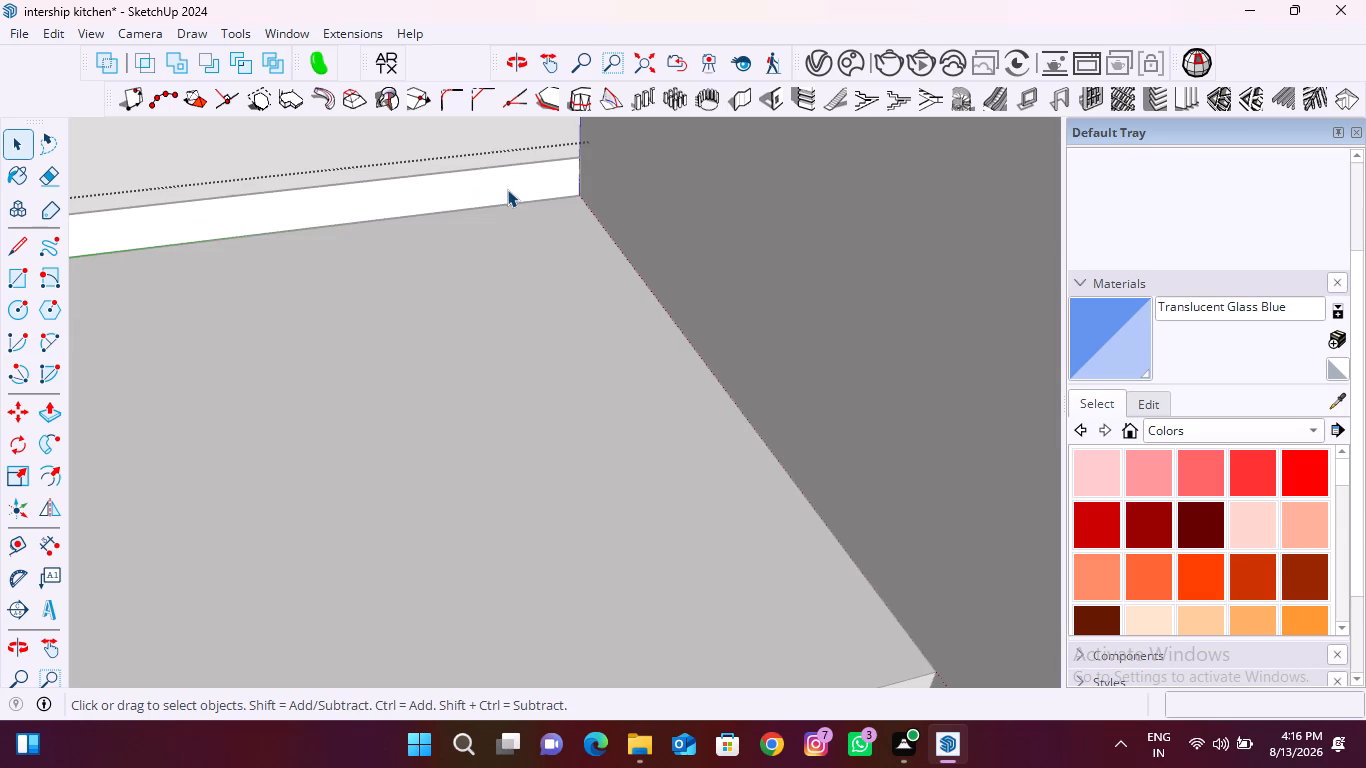
{"action": "key", "text": "p"}
{"action": "left_click", "coordinate": [511, 176]}
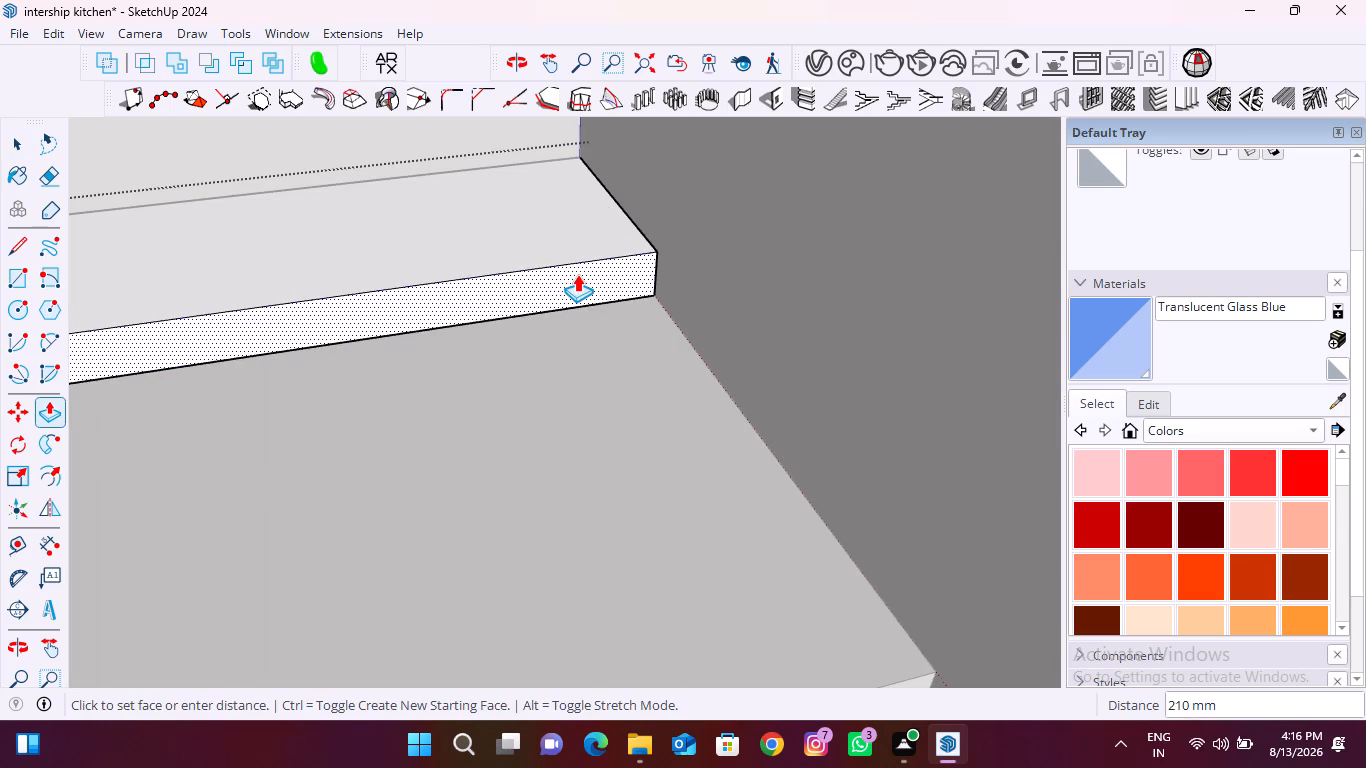
{"action": "type", "text": "600"}
{"action": "key", "text": "Return"}
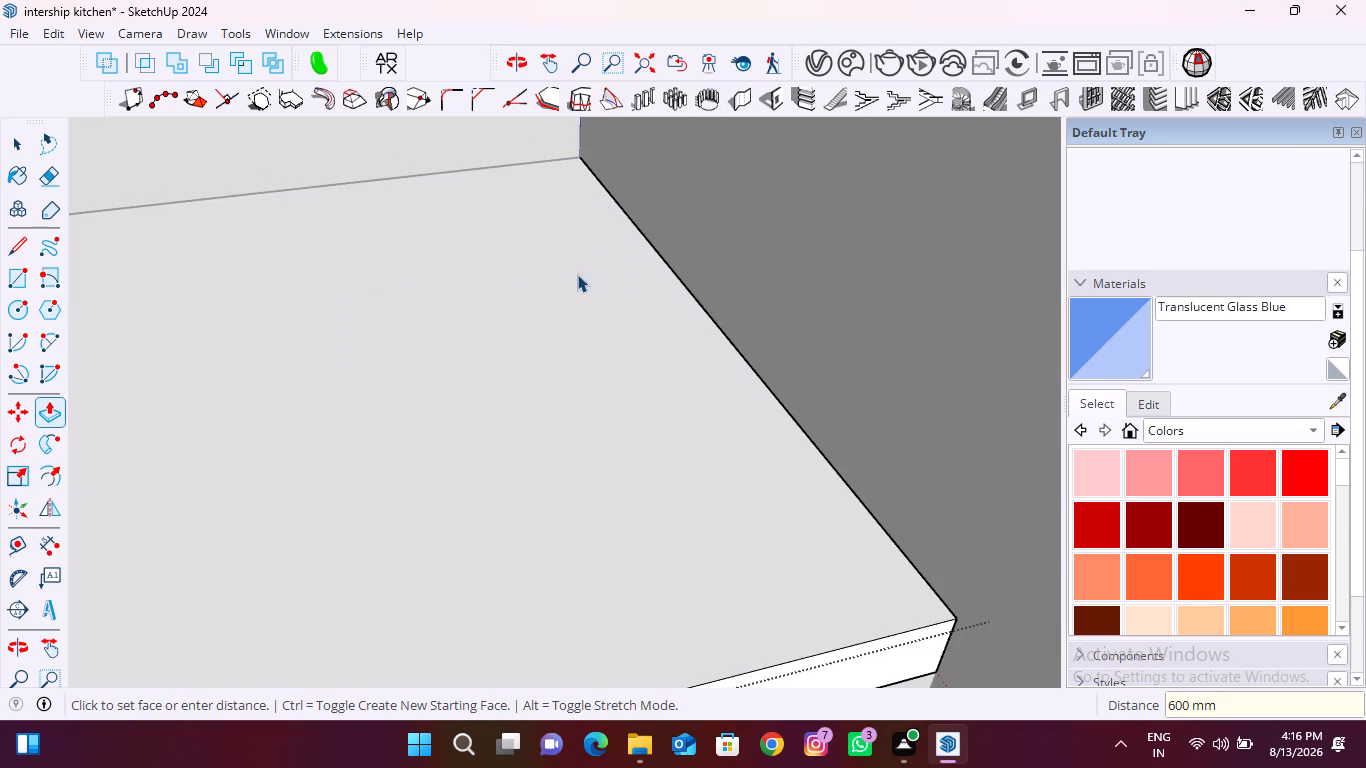
{"action": "key", "text": "space"}
{"action": "scroll", "coordinate": [625, 156], "scroll_direction": "down", "scroll_amount": 20}
{"action": "middle_click_drag", "start_coordinate": [501, 364], "coordinate": [471, 300]}
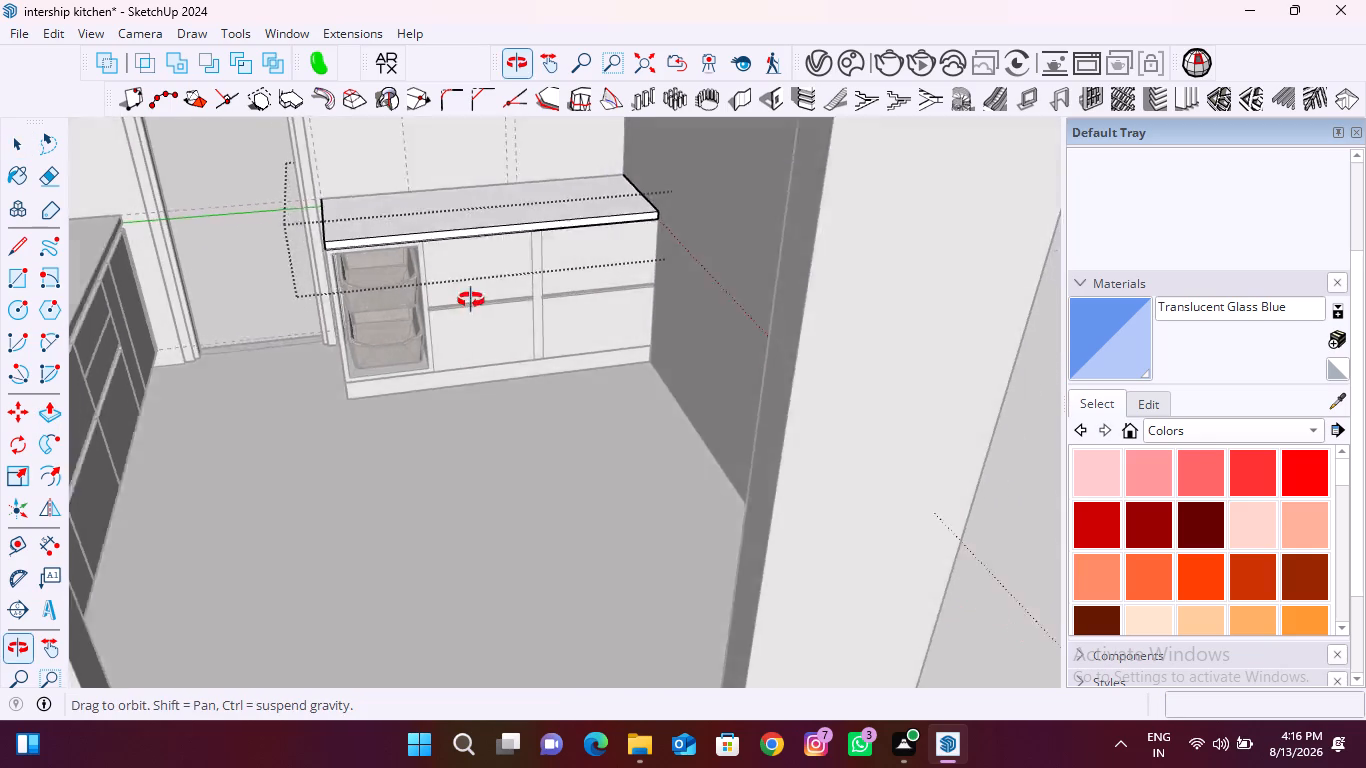
{"action": "middle_click_drag", "start_coordinate": [471, 300], "coordinate": [464, 264]}
{"action": "scroll", "coordinate": [478, 243], "scroll_direction": "up", "scroll_amount": 8}
{"action": "left_click", "coordinate": [496, 243]}
{"action": "left_click", "coordinate": [498, 244]}
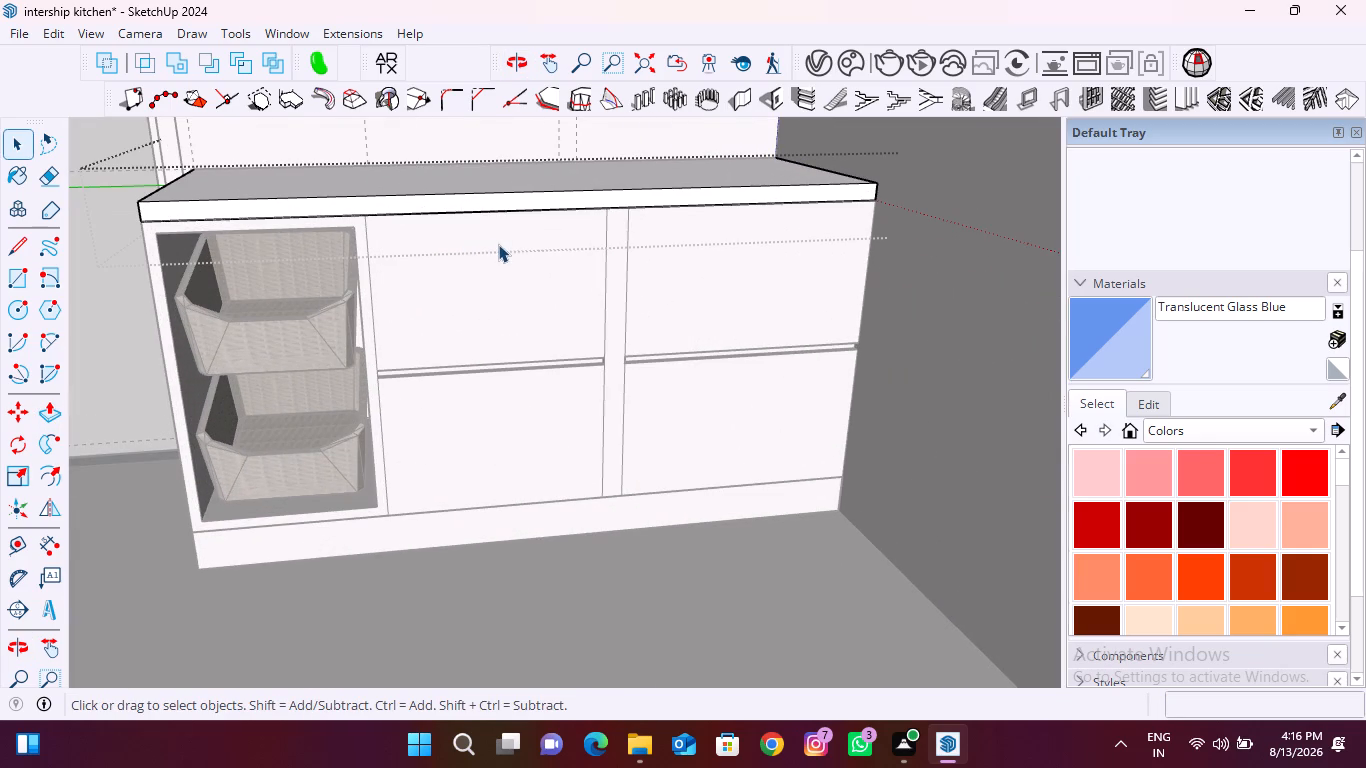
{"action": "left_click", "coordinate": [491, 305]}
Inside the countertop group, push the slab's front face back about 194 mm to uncover the front of the cabinet tops.
{"action": "double_click", "coordinate": [498, 305]}
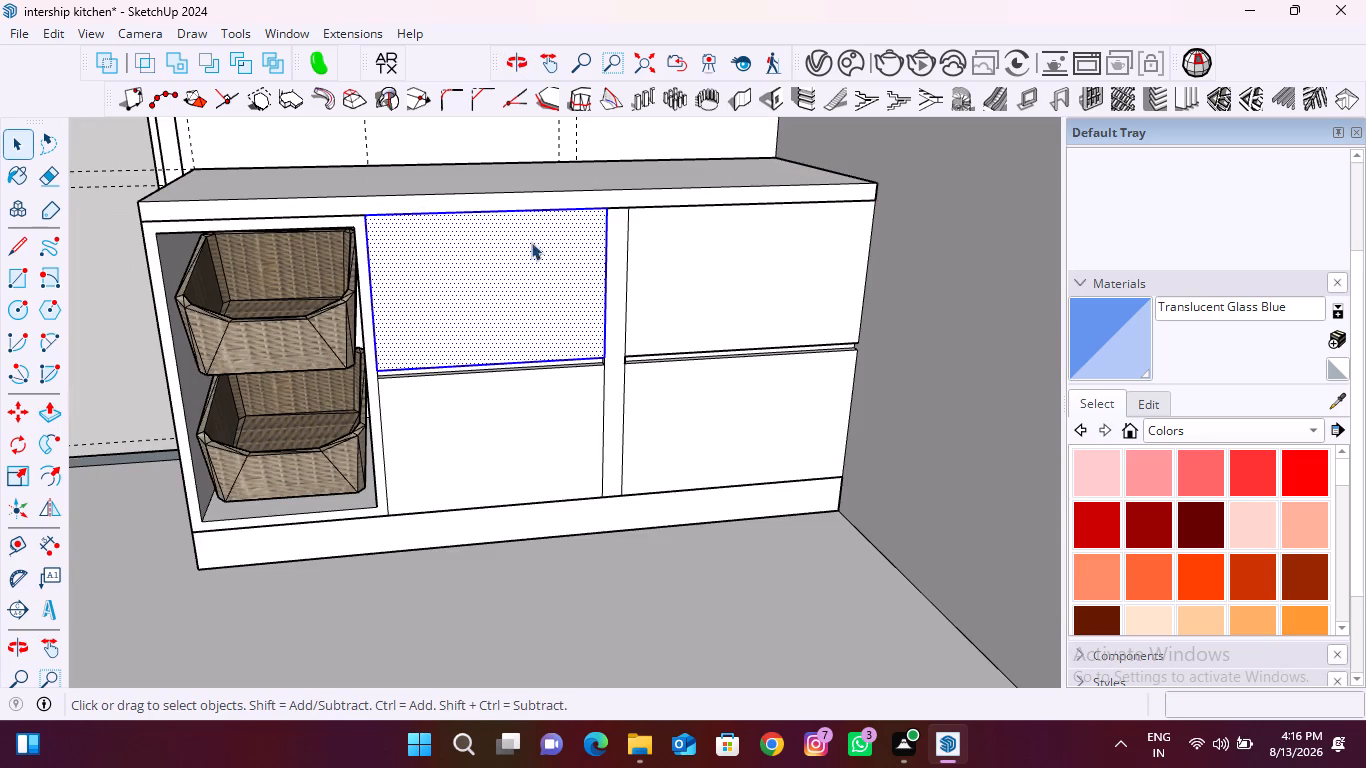
{"action": "scroll", "coordinate": [539, 219], "scroll_direction": "up", "scroll_amount": 8}
{"action": "middle_click_drag", "start_coordinate": [543, 218], "coordinate": [667, 112]}
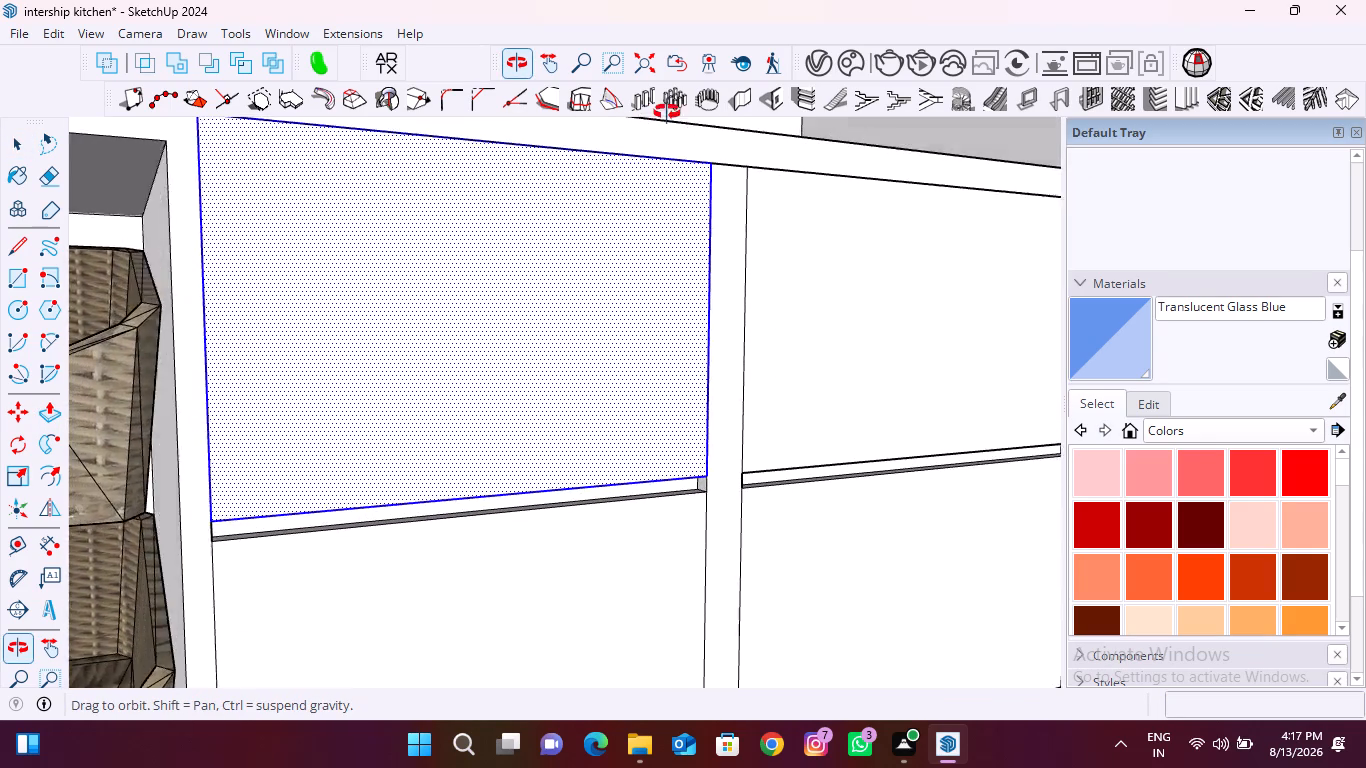
{"action": "middle_click_drag", "start_coordinate": [667, 112], "coordinate": [648, 293]}
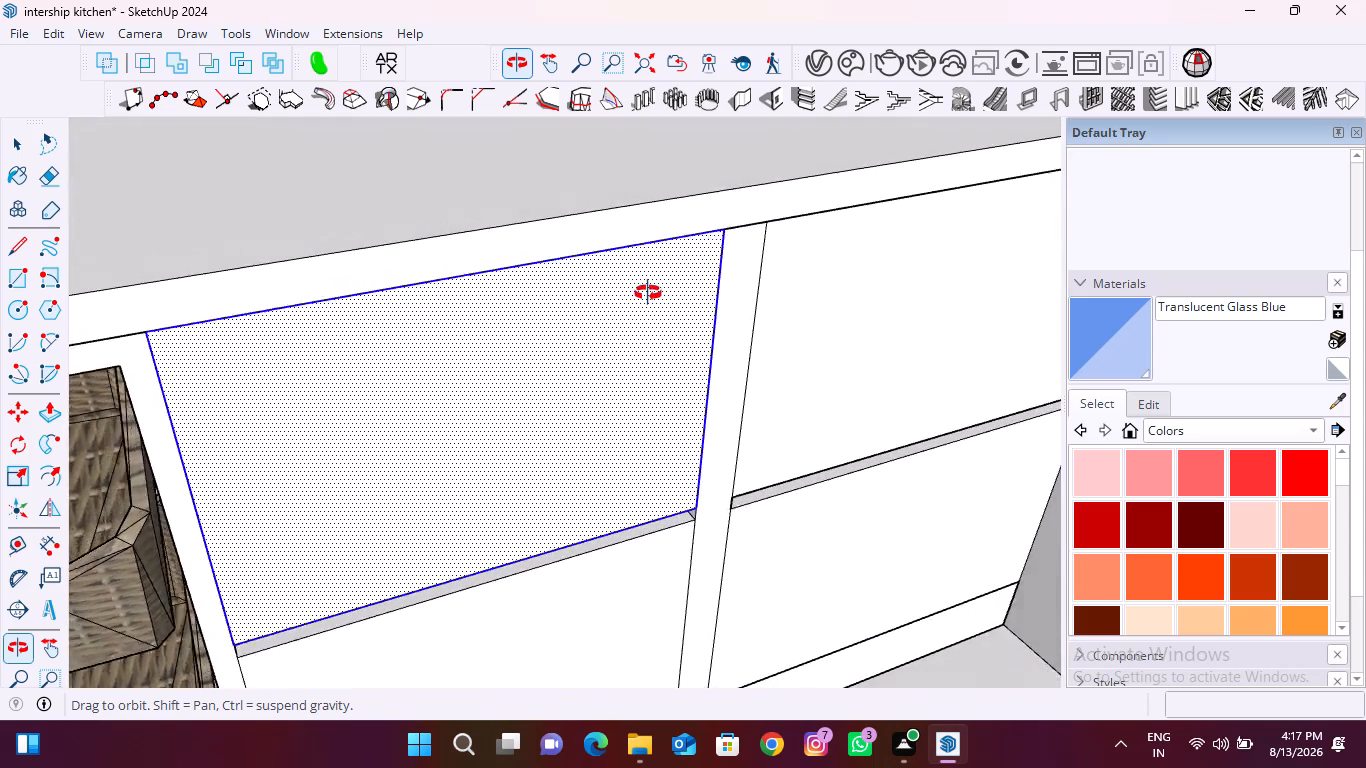
{"action": "middle_click_drag", "start_coordinate": [648, 293], "coordinate": [598, 253]}
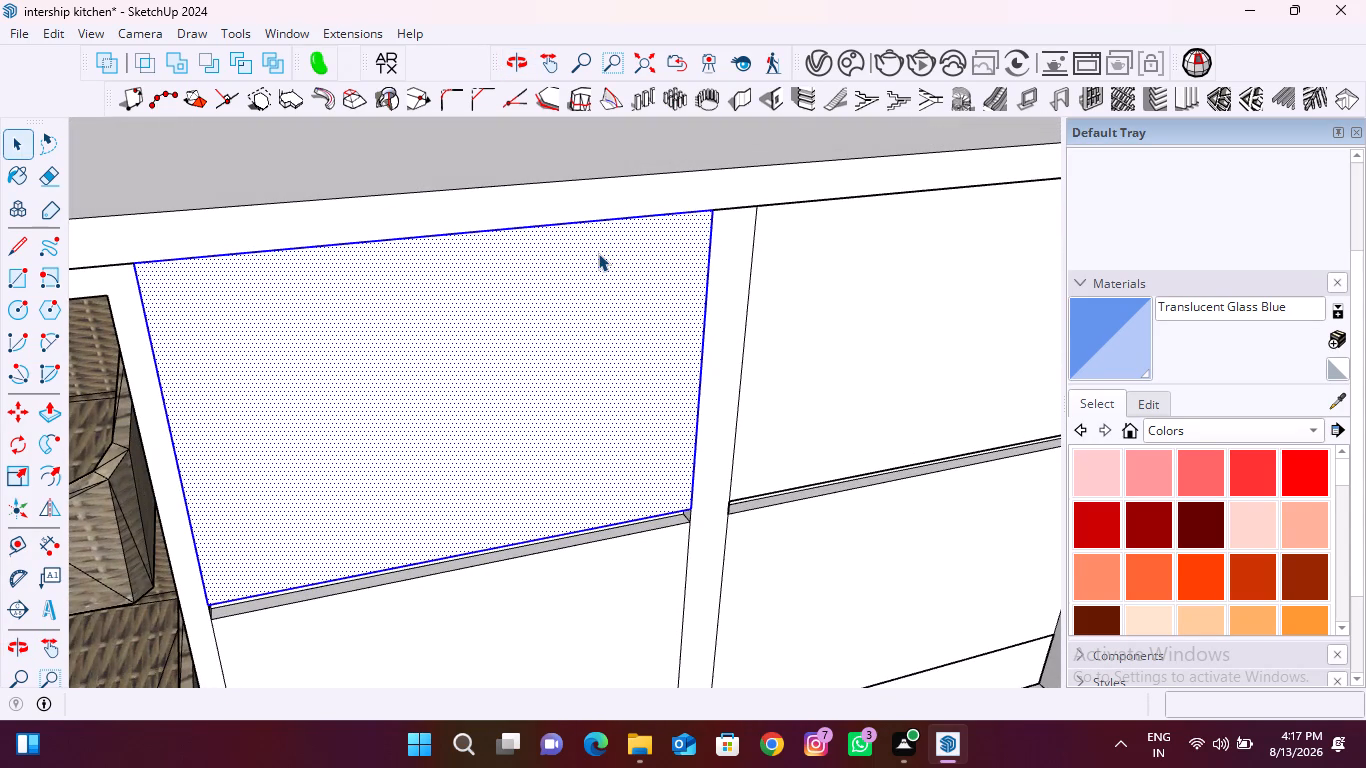
{"action": "key", "text": "Escape"}
{"action": "scroll", "coordinate": [549, 261], "scroll_direction": "down", "scroll_amount": 6}
{"action": "left_click", "coordinate": [578, 230]}
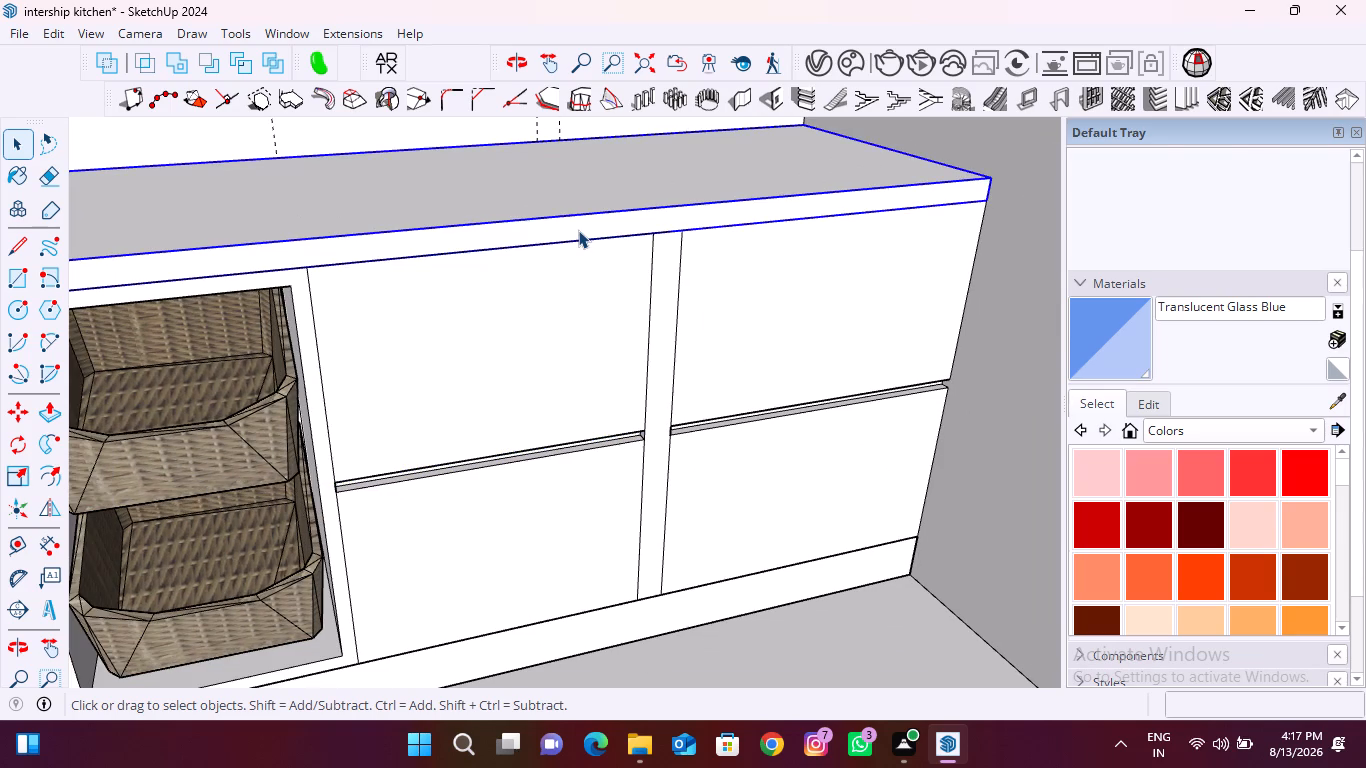
{"action": "double_click", "coordinate": [578, 230]}
{"action": "key", "text": "p"}
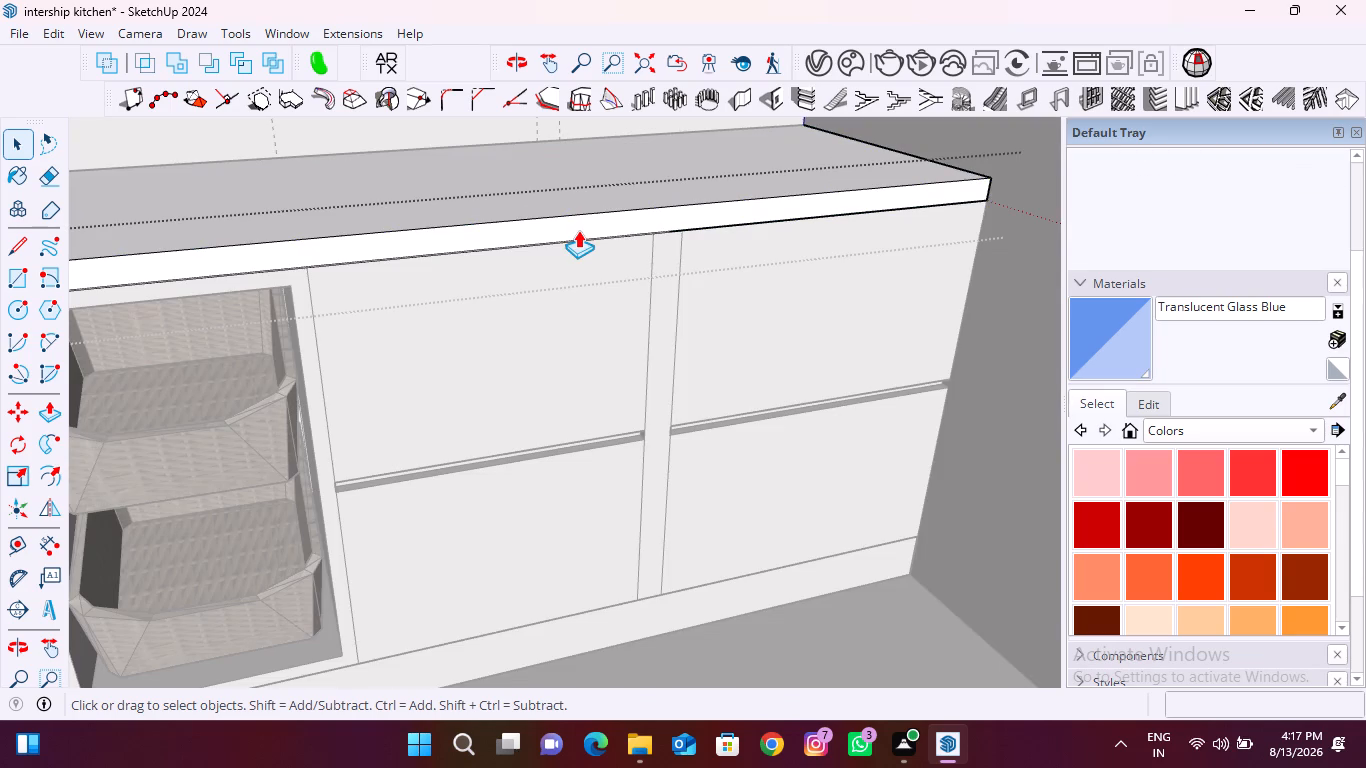
{"action": "left_click", "coordinate": [580, 223]}
{"action": "left_click", "coordinate": [540, 196]}
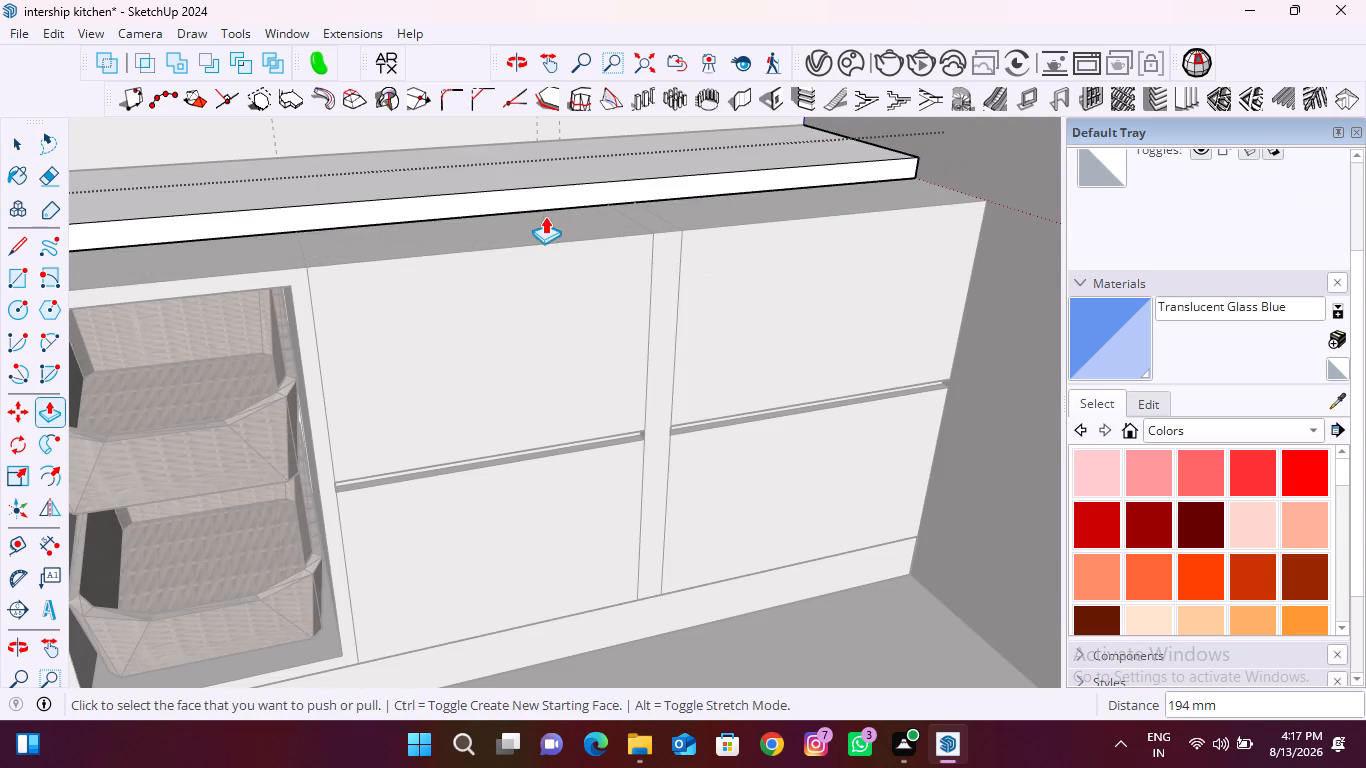
{"action": "middle_click_drag", "start_coordinate": [545, 216], "coordinate": [538, 347]}
{"action": "key", "text": "space"}
Copy the top front edge of the middle cabinet 18 mm back across its top face.
{"action": "double_click", "coordinate": [559, 364]}
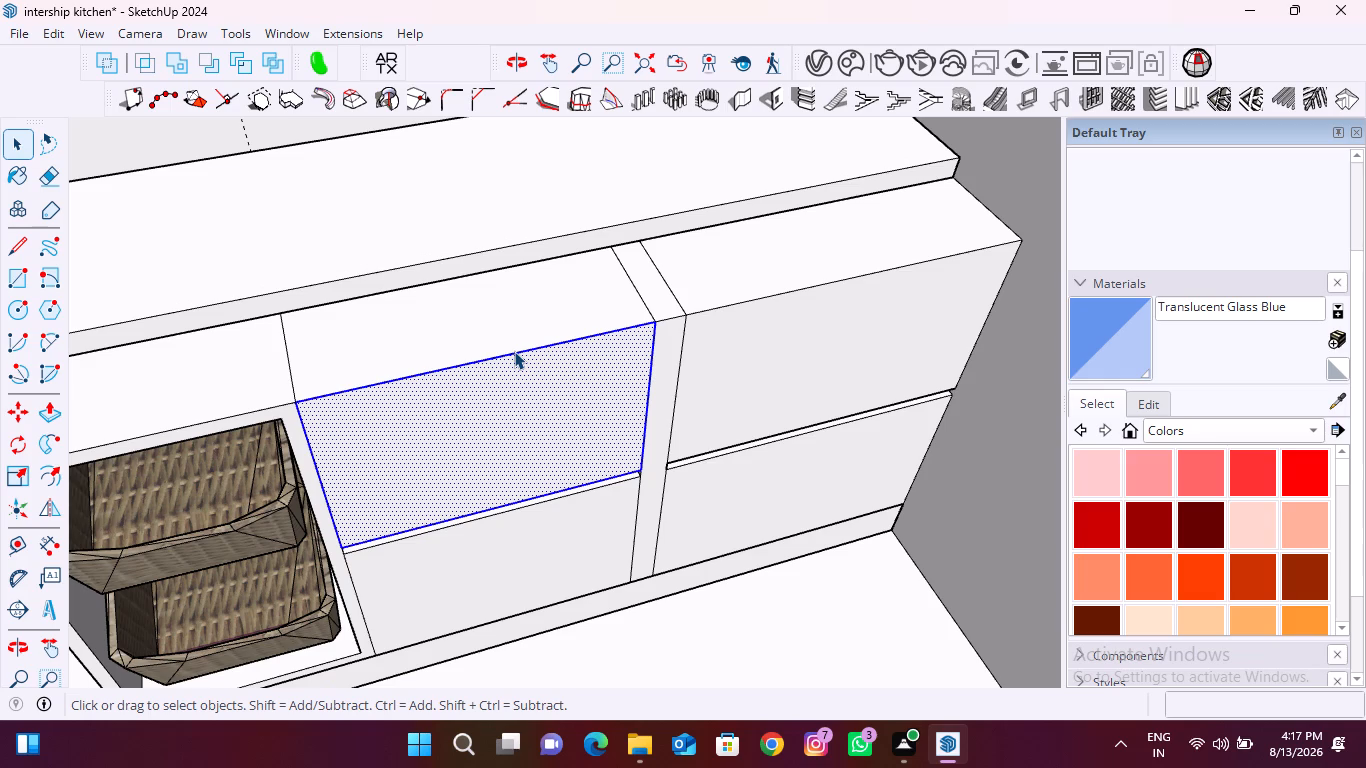
{"action": "left_click", "coordinate": [530, 347]}
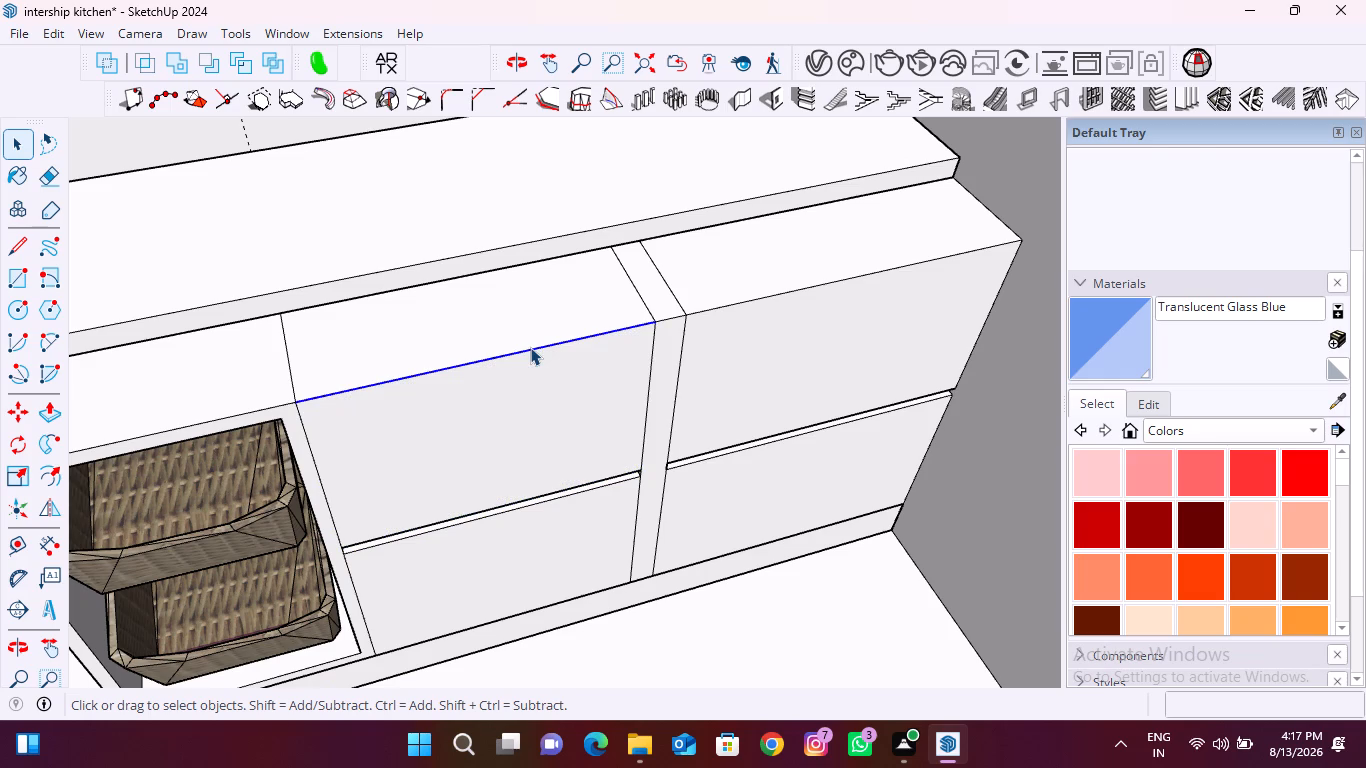
{"action": "key", "text": "m"}
{"action": "scroll", "coordinate": [637, 307], "scroll_direction": "up", "scroll_amount": 8}
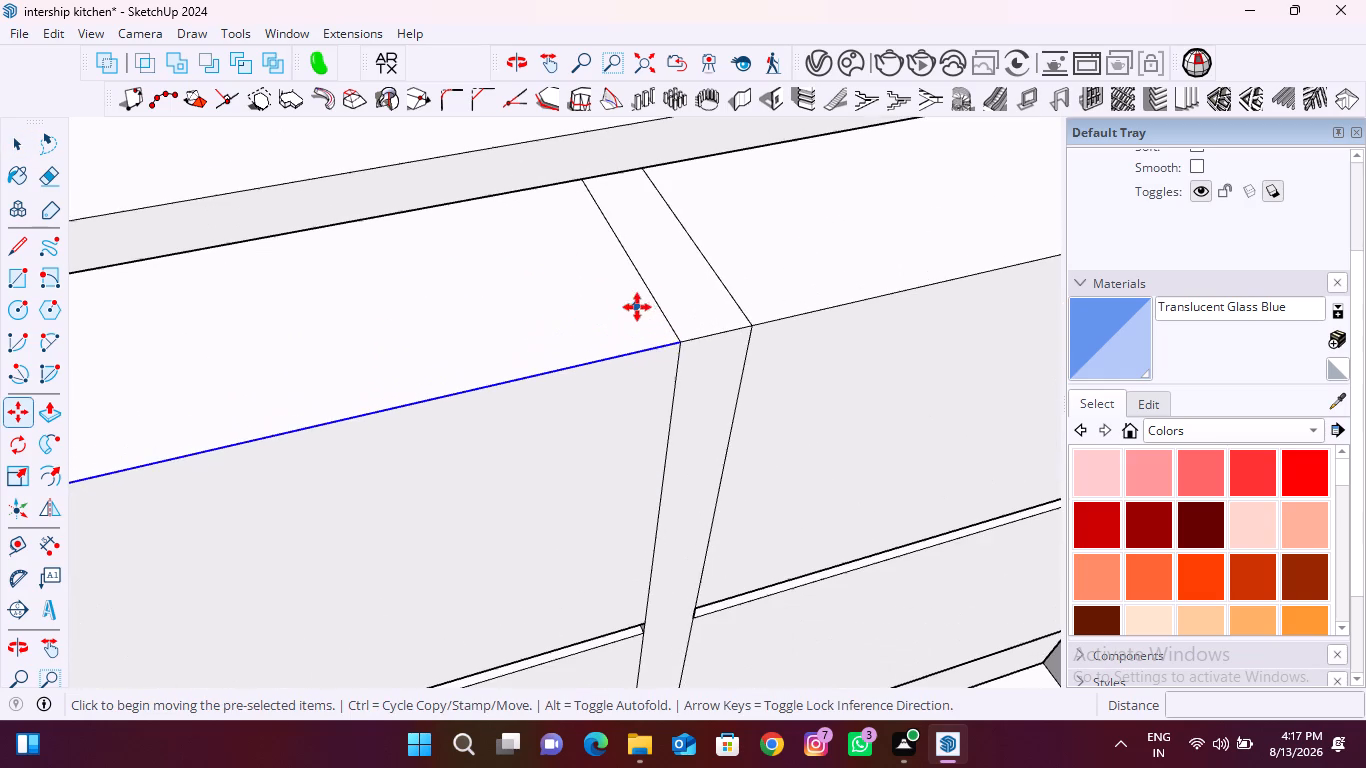
{"action": "left_click", "coordinate": [673, 344]}
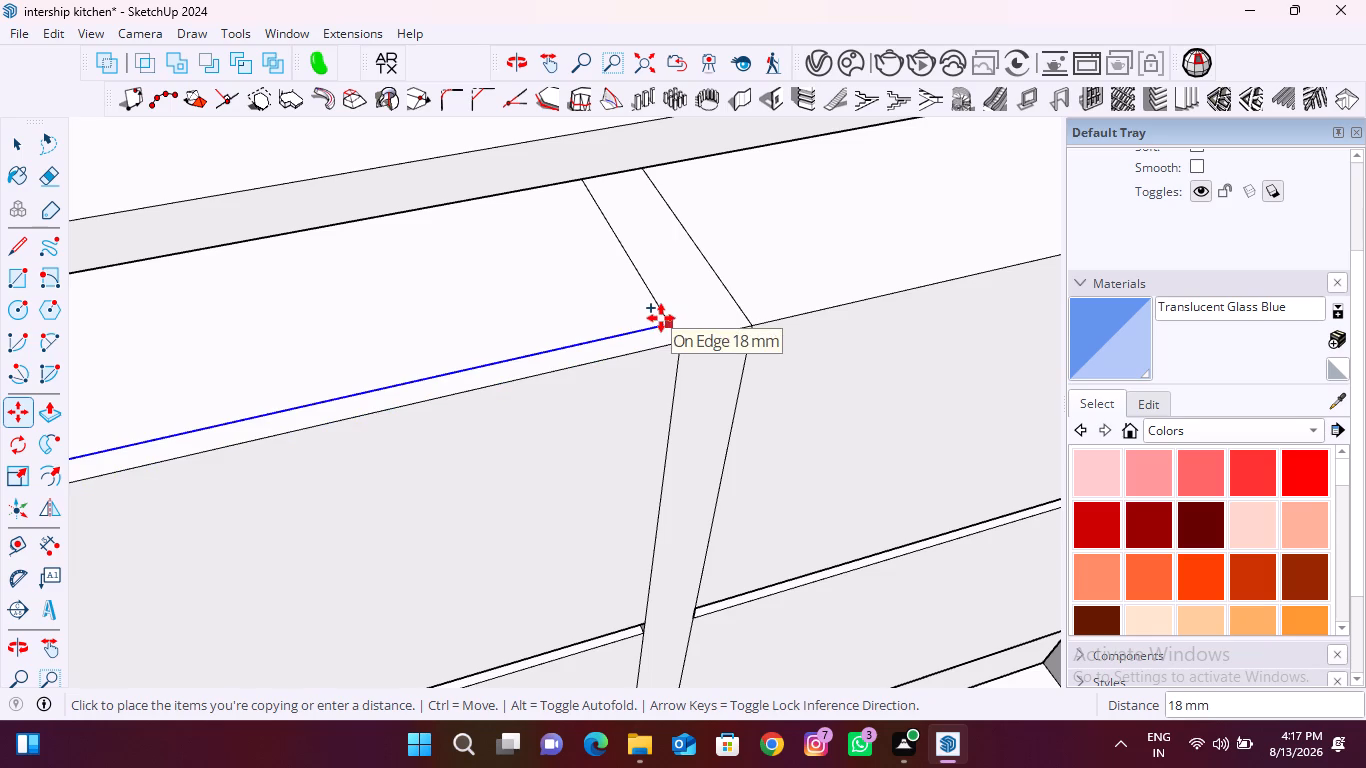
{"action": "left_click", "coordinate": [661, 318]}
{"action": "key", "text": "space"}
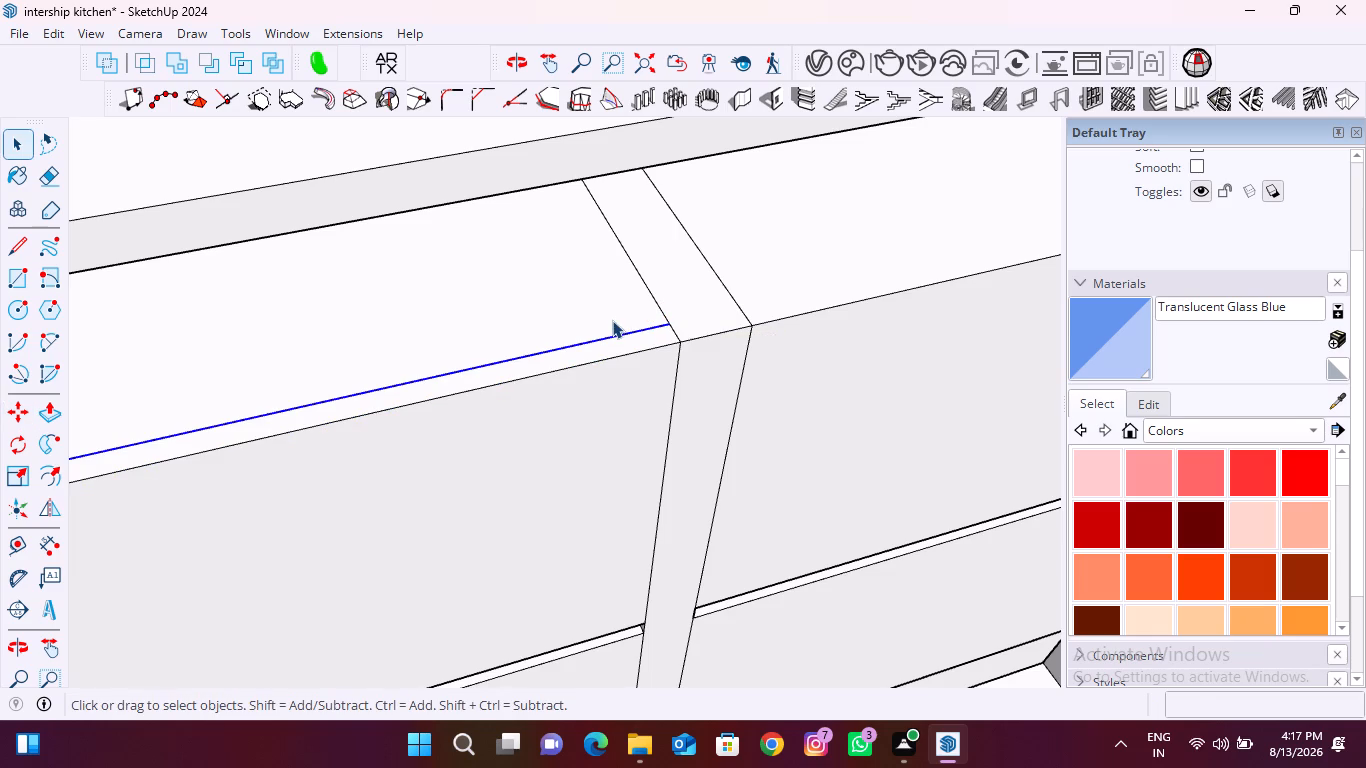
Push the narrow 18 mm strip on the middle cabinet's top down 30 mm to form a groove.
{"action": "key", "text": "p"}
{"action": "left_click", "coordinate": [622, 336]}
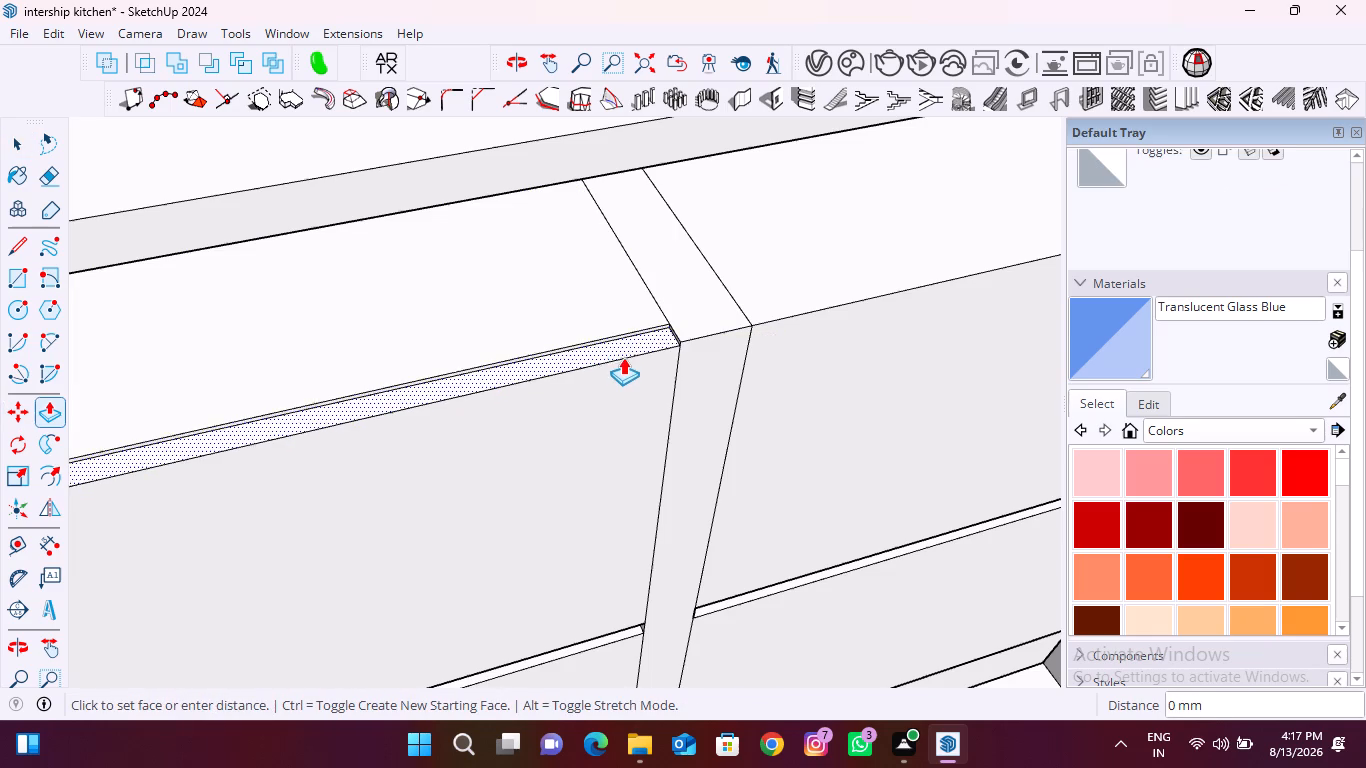
{"action": "type", "text": "30"}
{"action": "key", "text": "Return"}
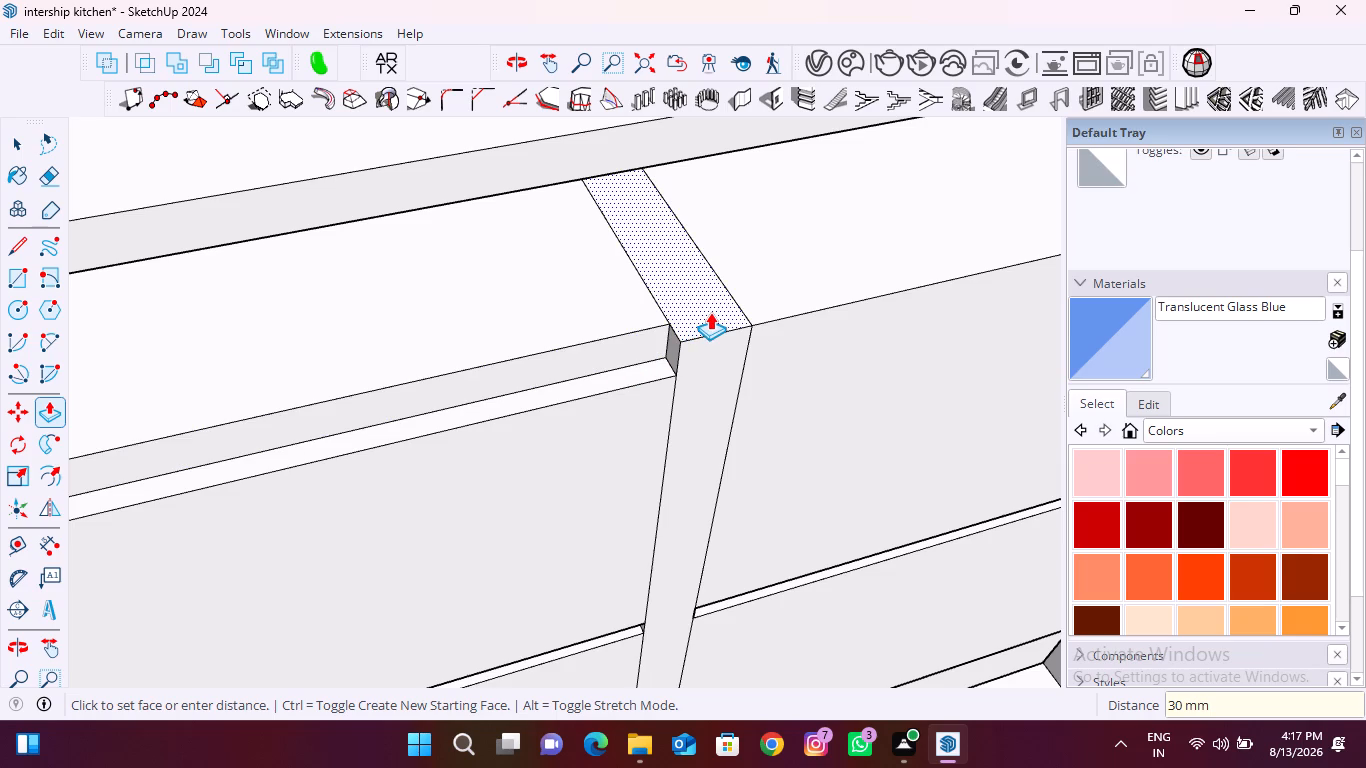
Push the top face of the cabinet beyond the divider down 30 mm, level with the middle cabinet's groove floor.
{"action": "left_click", "coordinate": [774, 301]}
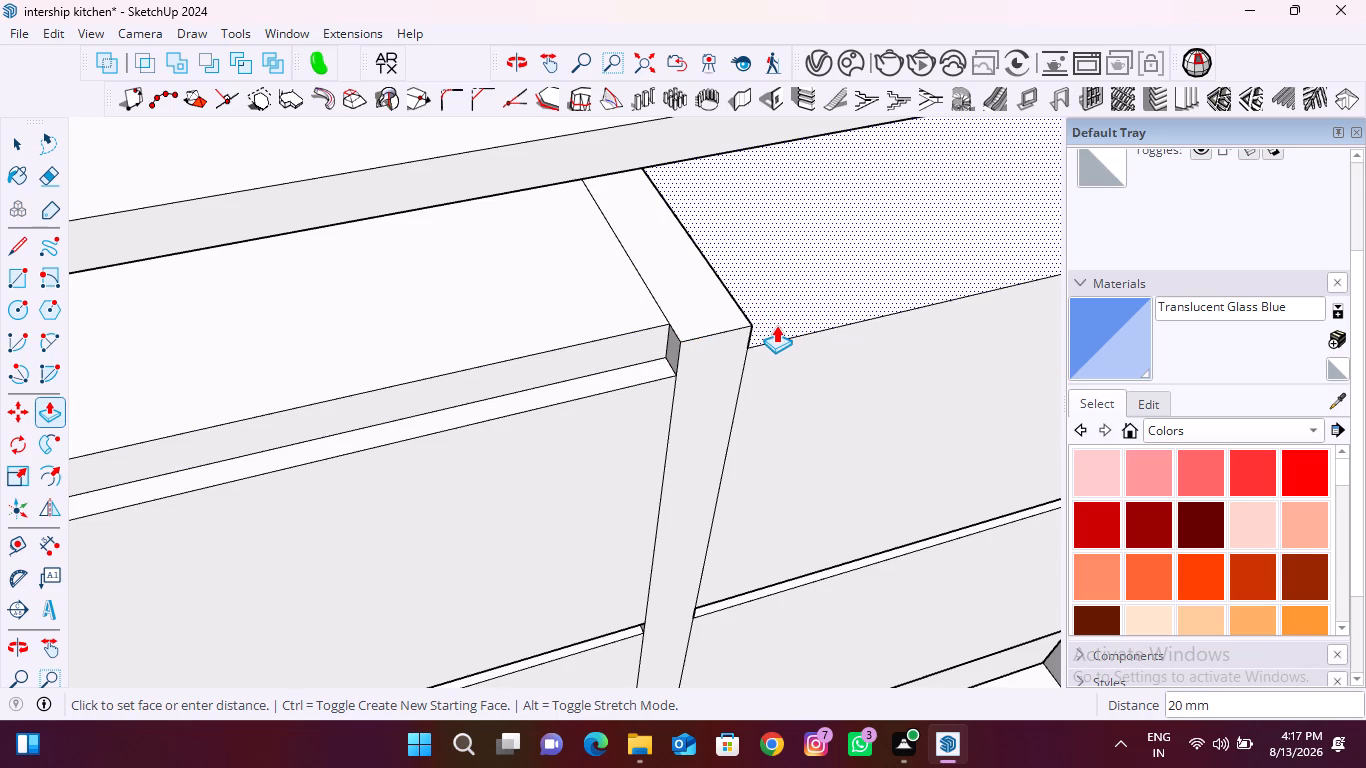
{"action": "left_click", "coordinate": [617, 379]}
{"action": "key", "text": "space"}
Inside the countertop group, pull the slab's front face forward about 194 mm to meet the cabinet fronts again.
{"action": "scroll", "coordinate": [595, 354], "scroll_direction": "down", "scroll_amount": 12}
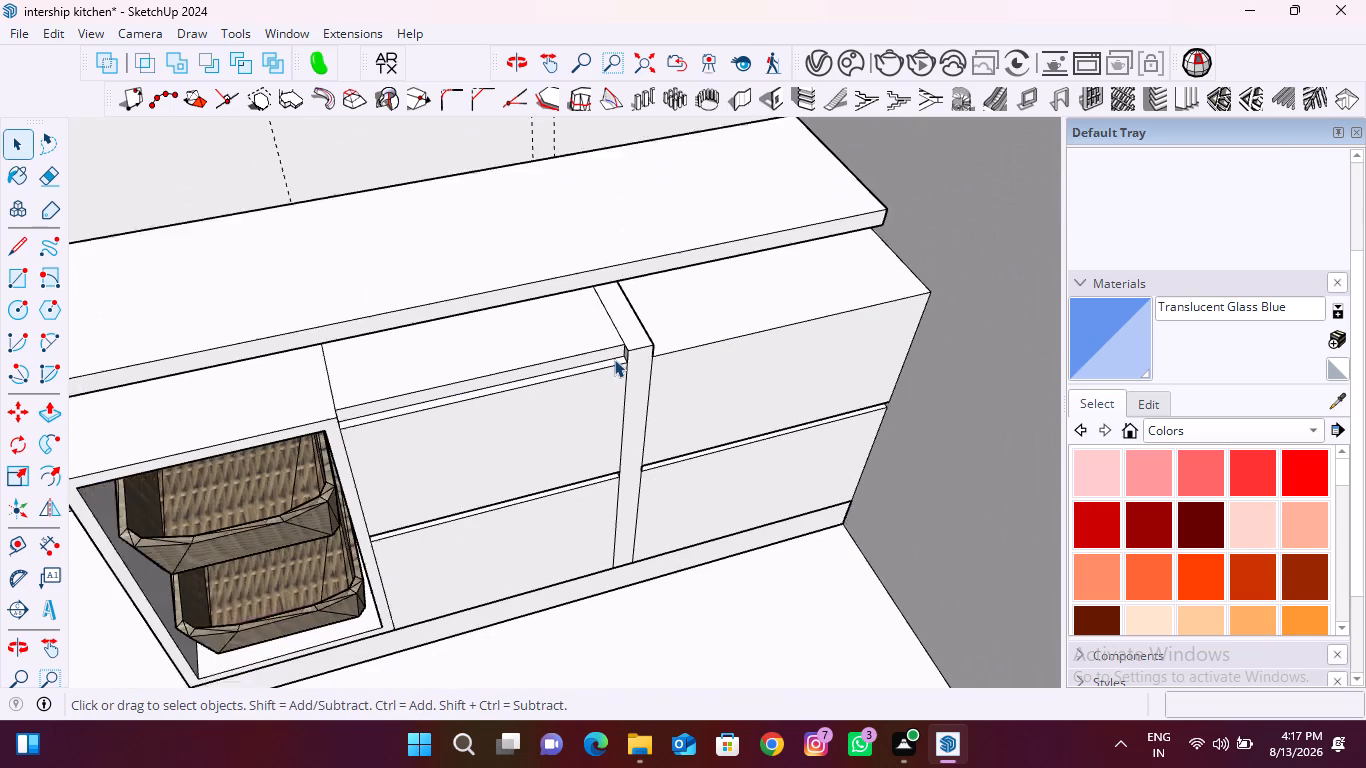
{"action": "left_click", "coordinate": [583, 287]}
{"action": "double_click", "coordinate": [583, 287]}
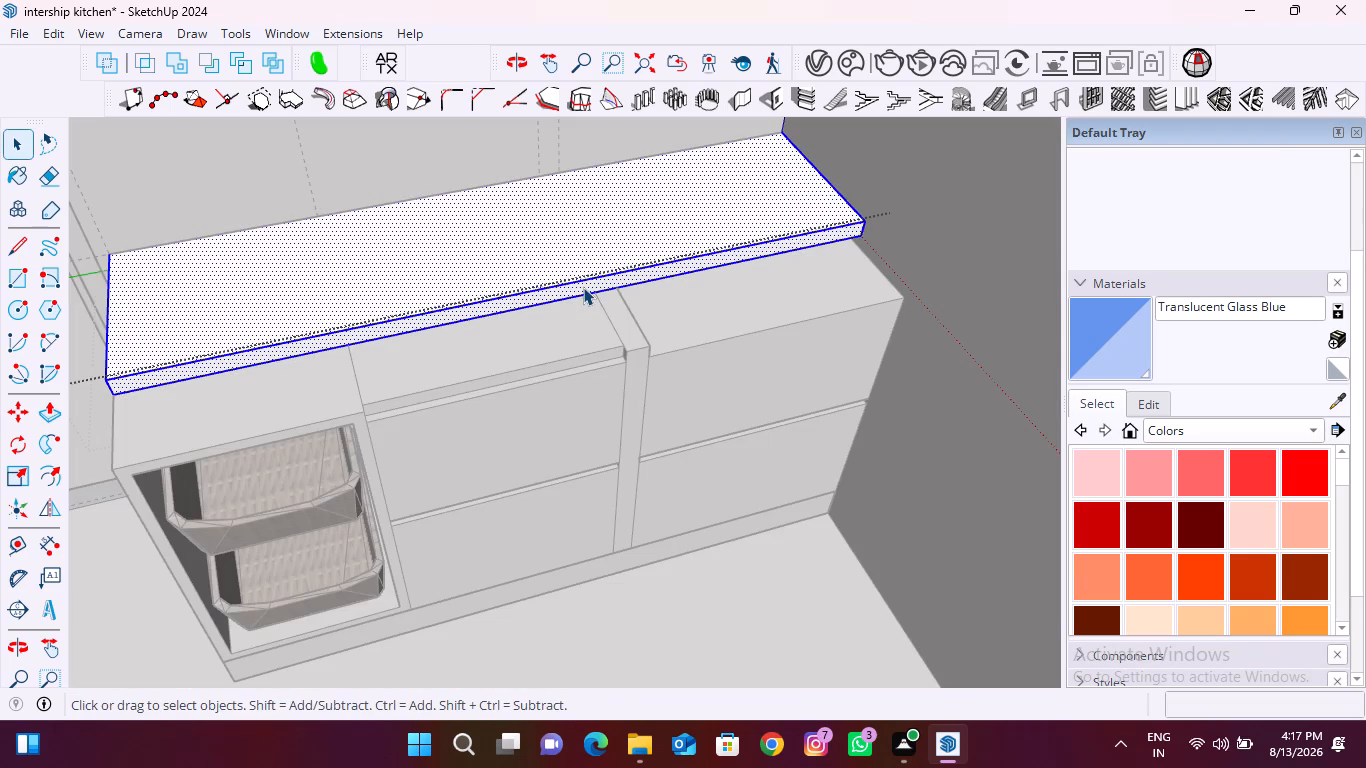
{"action": "key", "text": "p"}
{"action": "scroll", "coordinate": [608, 269], "scroll_direction": "up", "scroll_amount": 3}
{"action": "left_click", "coordinate": [608, 283]}
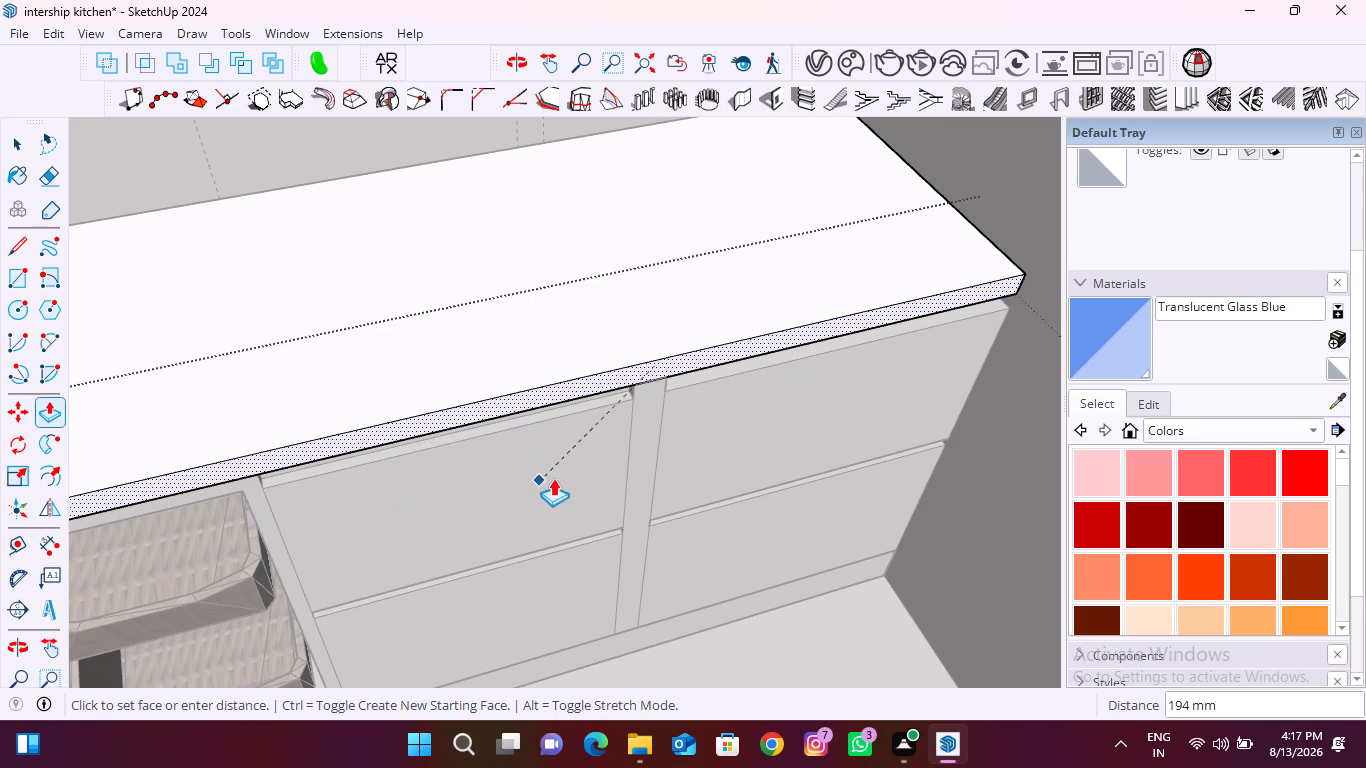
{"action": "left_click", "coordinate": [641, 572]}
{"action": "scroll", "coordinate": [653, 438], "scroll_direction": "down", "scroll_amount": 6}
{"action": "key", "text": "space"}
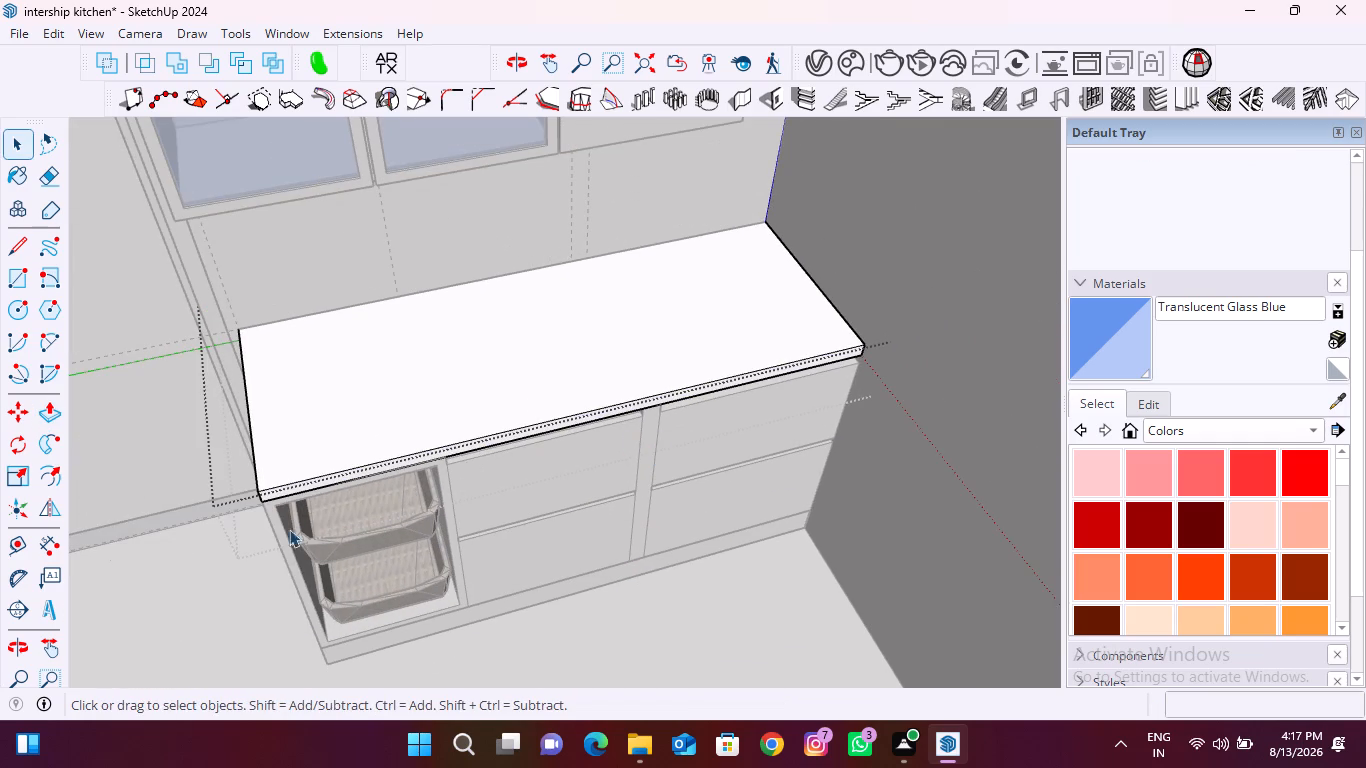
Push the front face of the plinth beneath the basket box and drawer cabinets back 100 mm.
{"action": "middle_click_drag", "start_coordinate": [289, 515], "coordinate": [298, 268]}
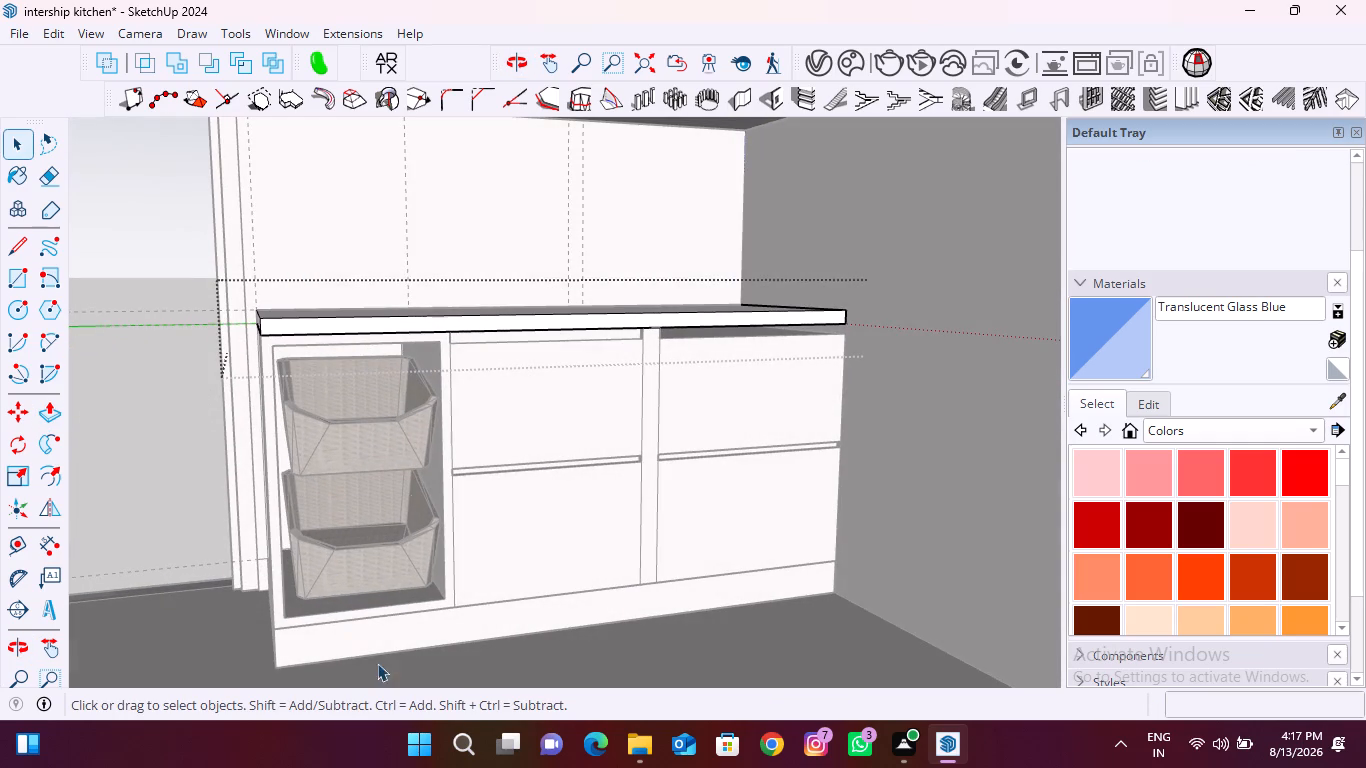
{"action": "triple_click", "coordinate": [442, 631]}
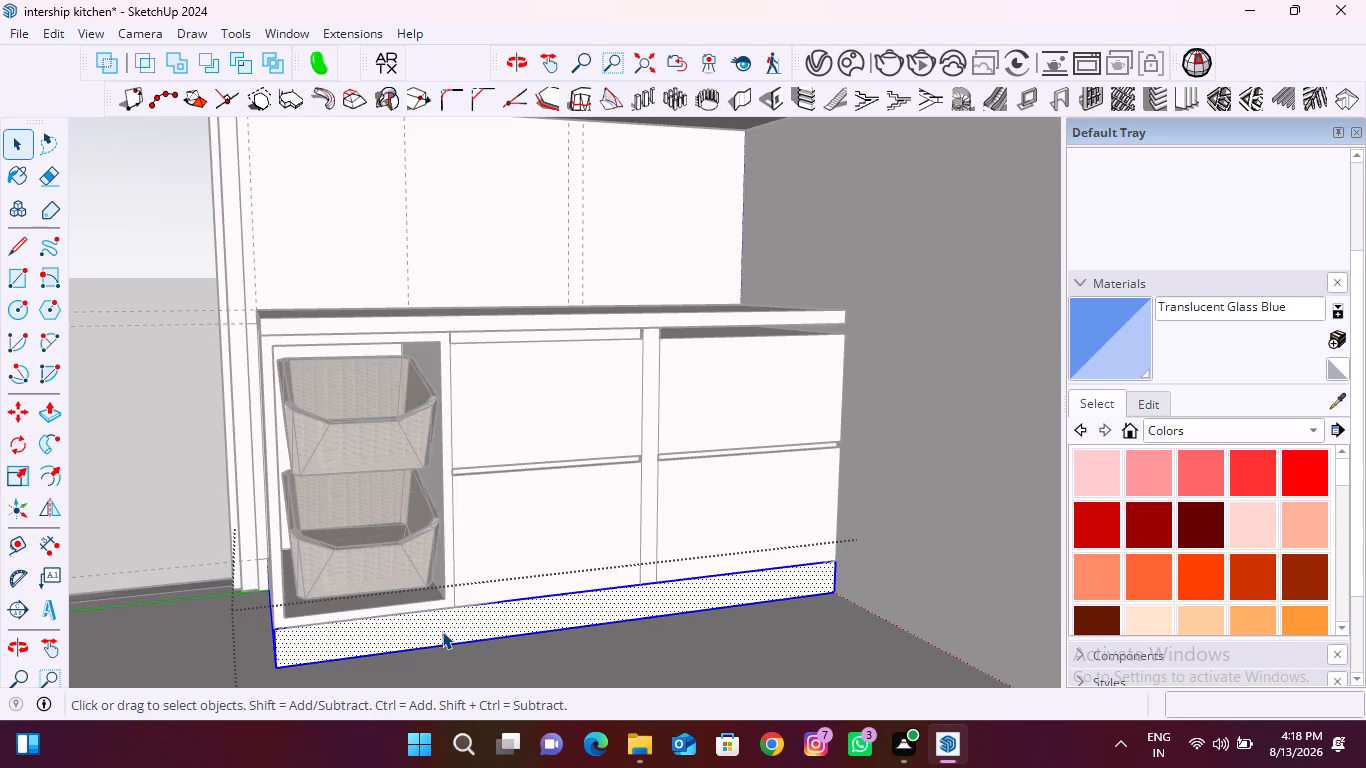
{"action": "key", "text": "p"}
{"action": "left_click", "coordinate": [459, 624]}
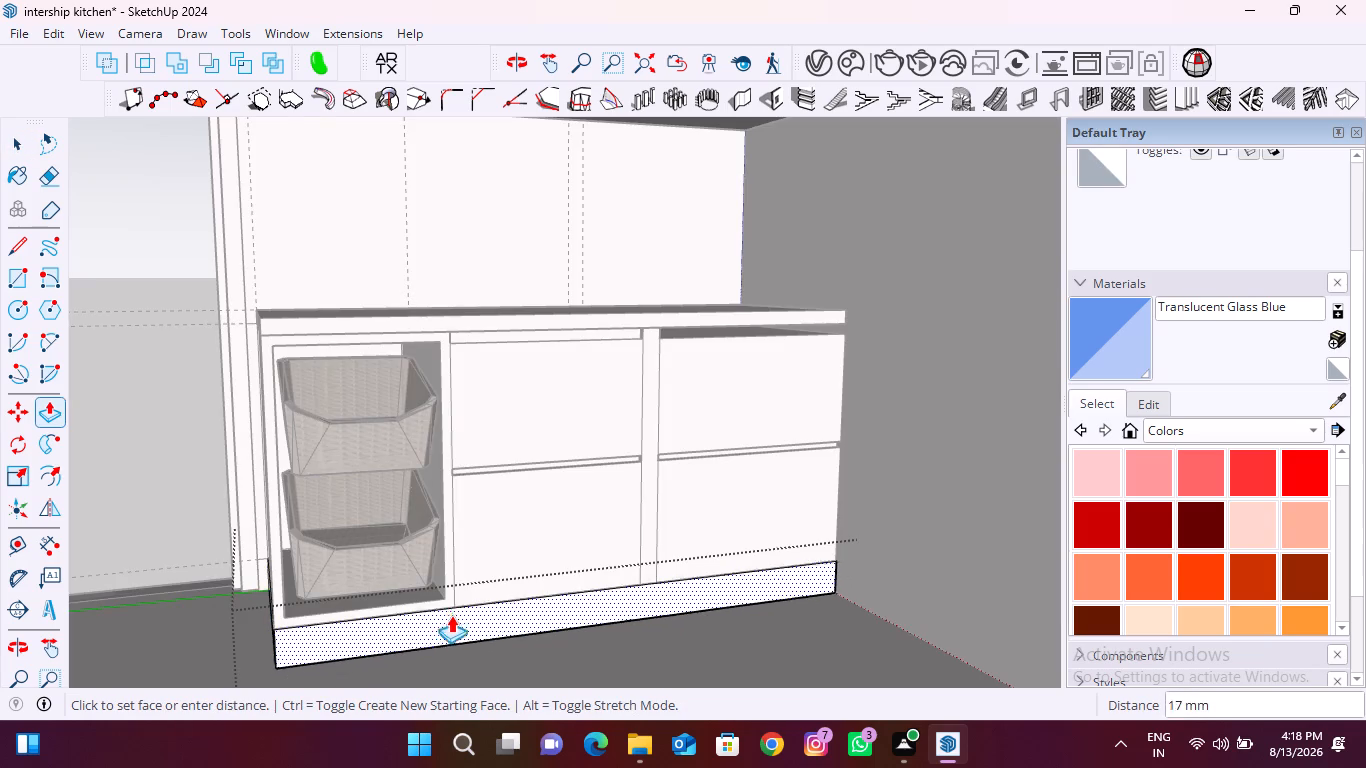
{"action": "type", "text": "100"}
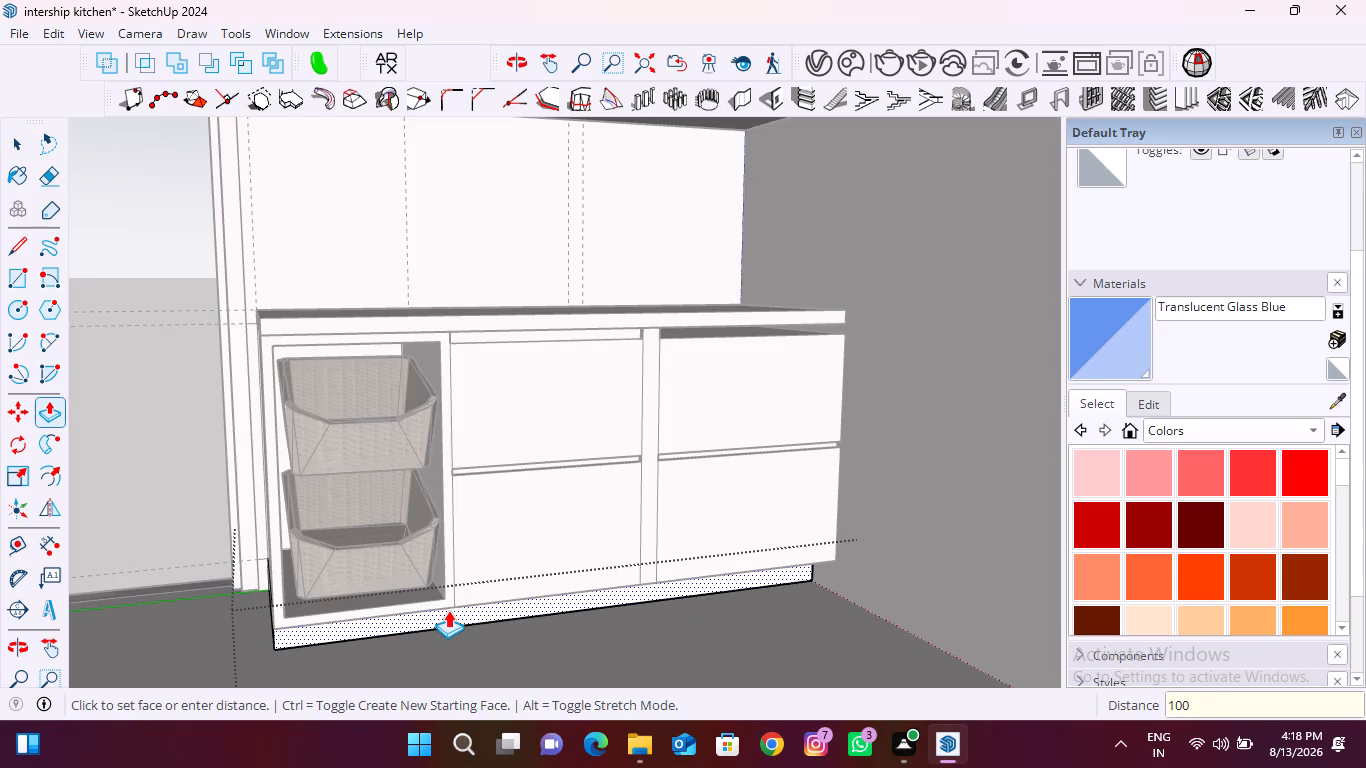
{"action": "key", "text": "Return"}
Push the plinth's exposed end face beneath the basket box inward 100 mm and leave the group.
{"action": "scroll", "coordinate": [476, 576], "scroll_direction": "down", "scroll_amount": 5}
{"action": "middle_click_drag", "start_coordinate": [299, 627], "coordinate": [457, 636]}
{"action": "scroll", "coordinate": [318, 659], "scroll_direction": "up", "scroll_amount": 5}
{"action": "left_click", "coordinate": [318, 655]}
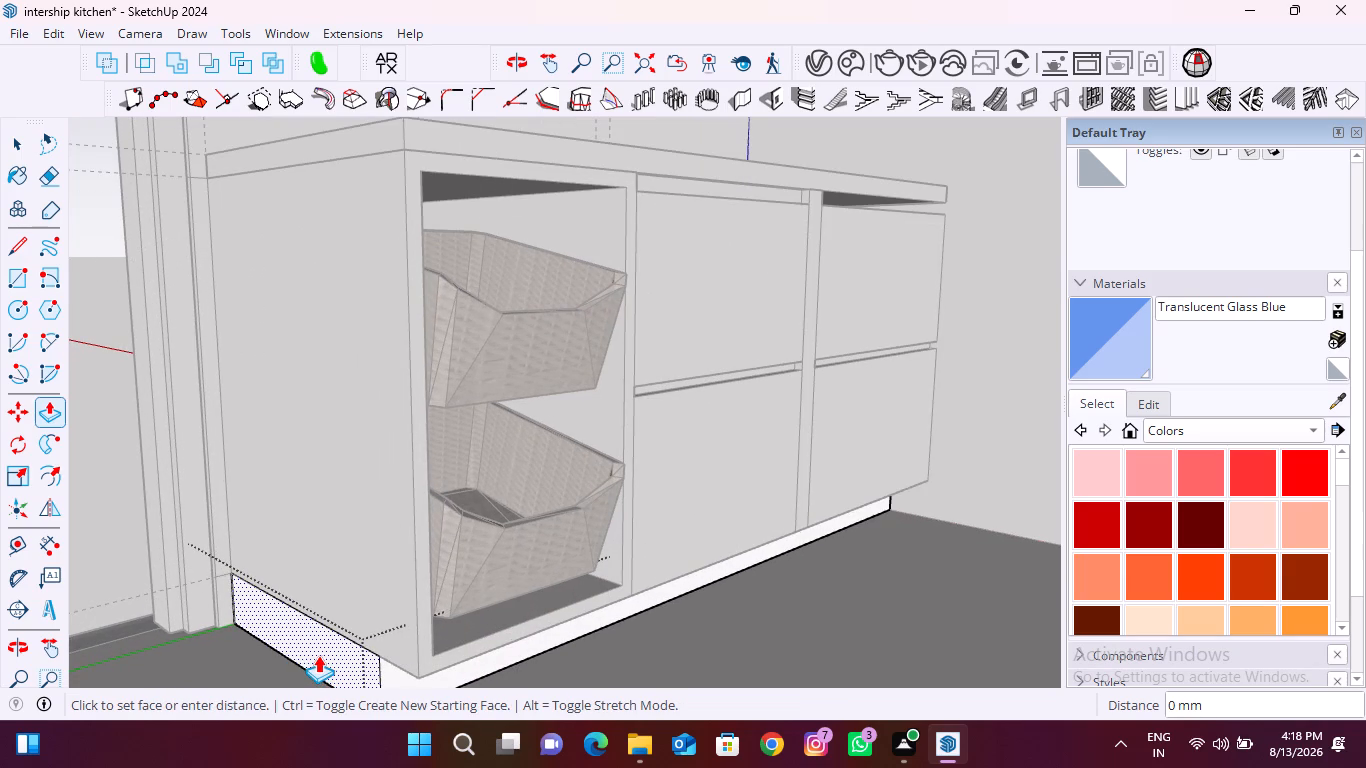
{"action": "type", "text": "100"}
{"action": "key", "text": "Return"}
{"action": "scroll", "coordinate": [326, 643], "scroll_direction": "down", "scroll_amount": 13}
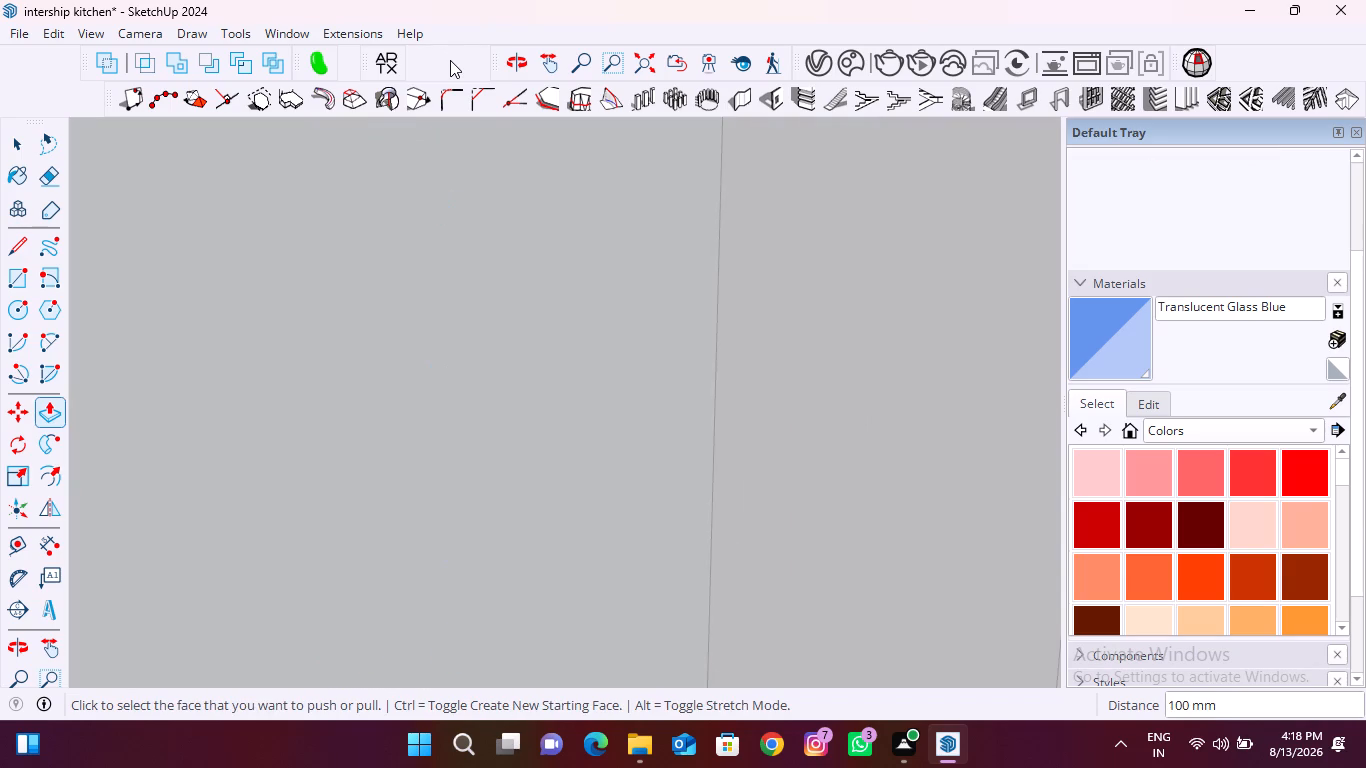
{"action": "left_click", "coordinate": [652, 63]}
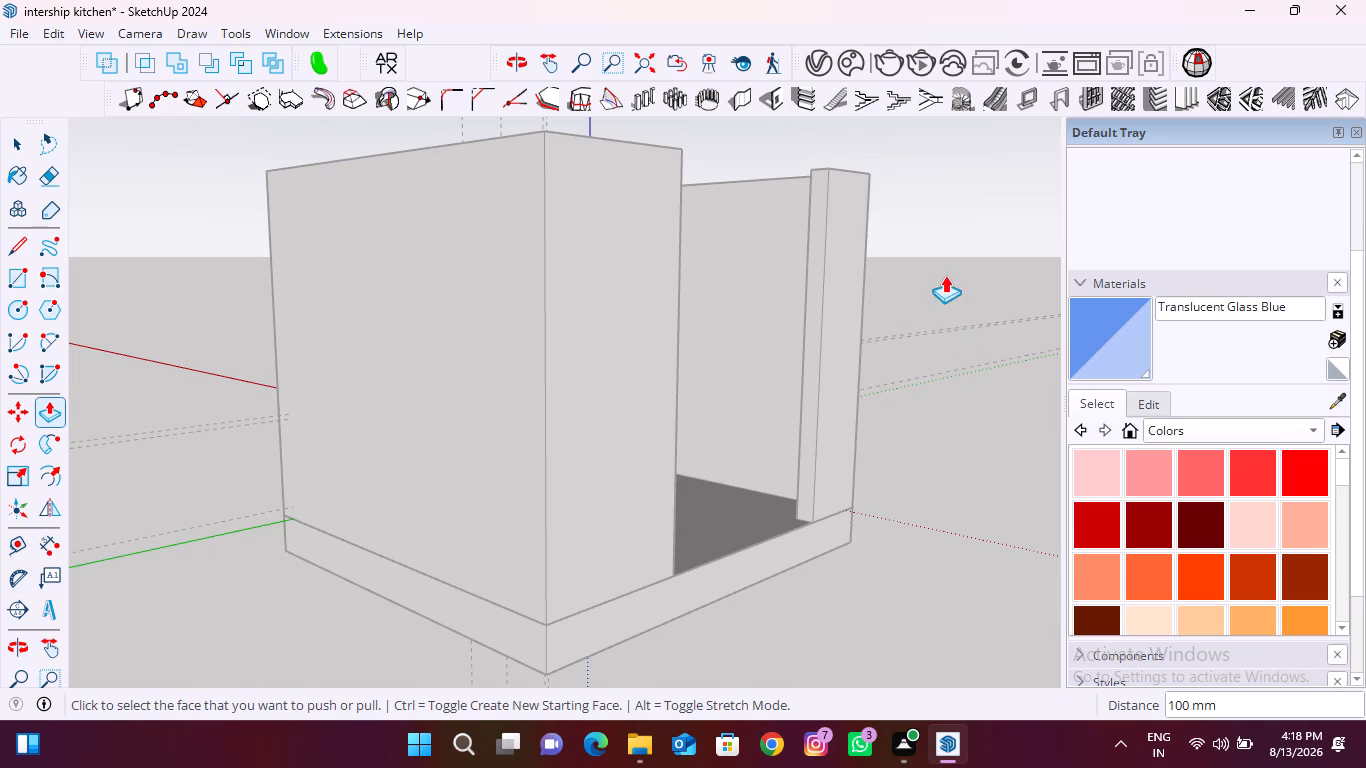
{"action": "key", "text": "space"}
{"action": "left_click", "coordinate": [955, 208]}
Delete all construction guides from the kitchen model.
{"action": "middle_click_drag", "start_coordinate": [867, 349], "coordinate": [737, 543]}
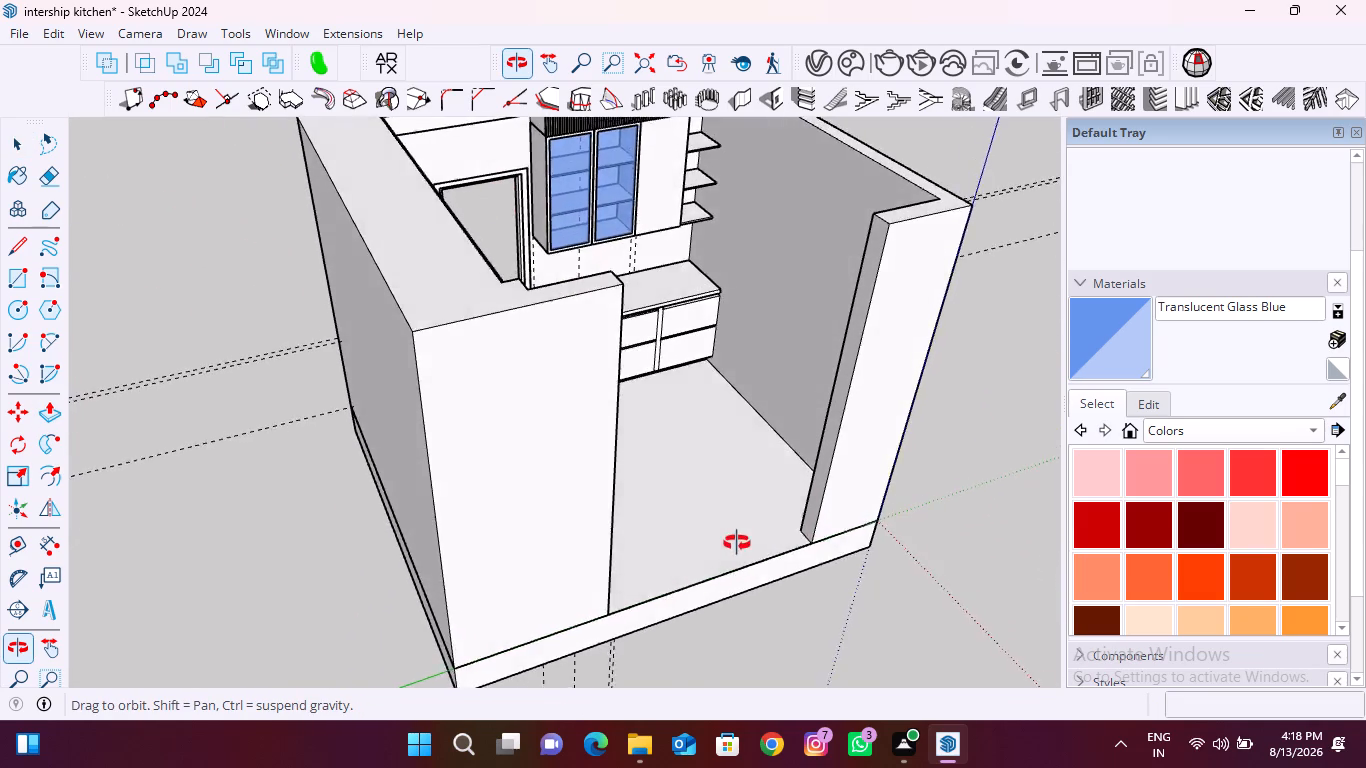
{"action": "middle_click_drag", "start_coordinate": [737, 543], "coordinate": [550, 407]}
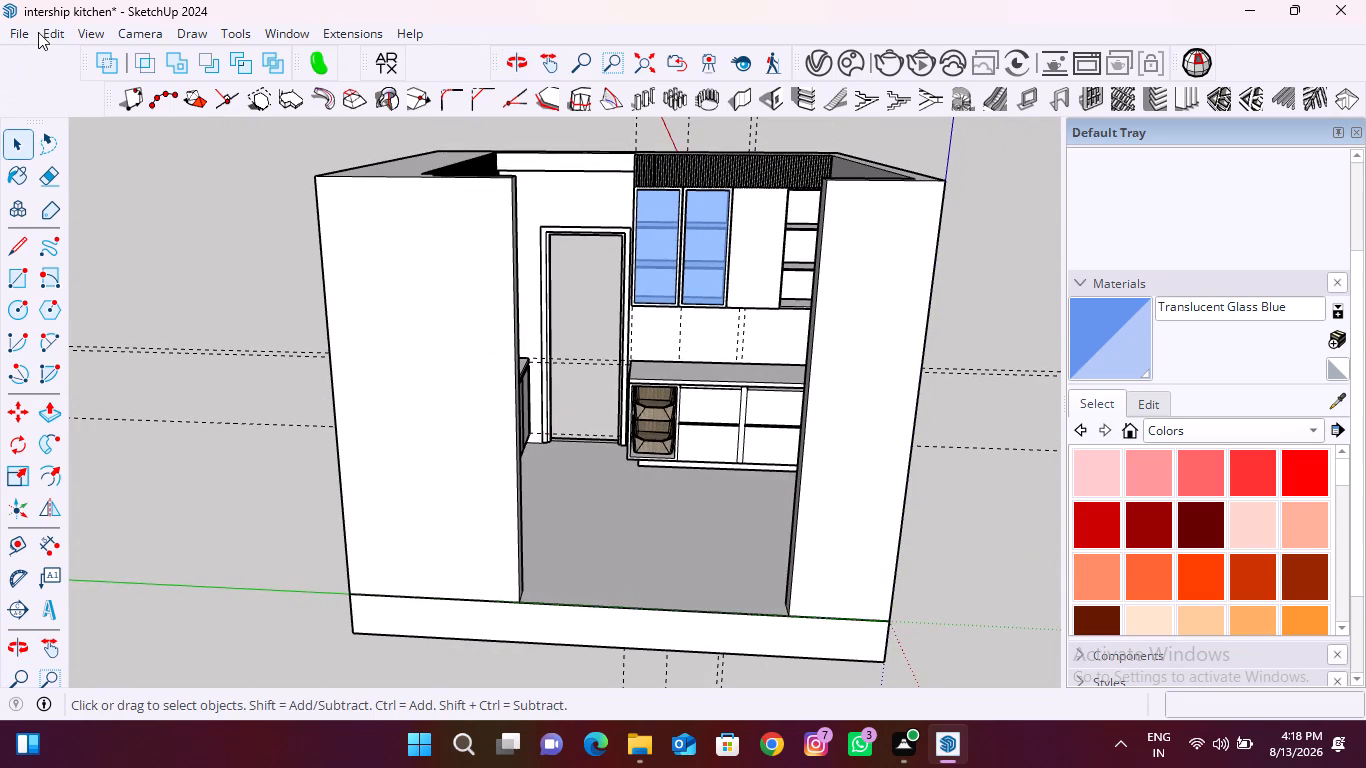
{"action": "left_click", "coordinate": [38, 32]}
{"action": "left_click", "coordinate": [48, 30]}
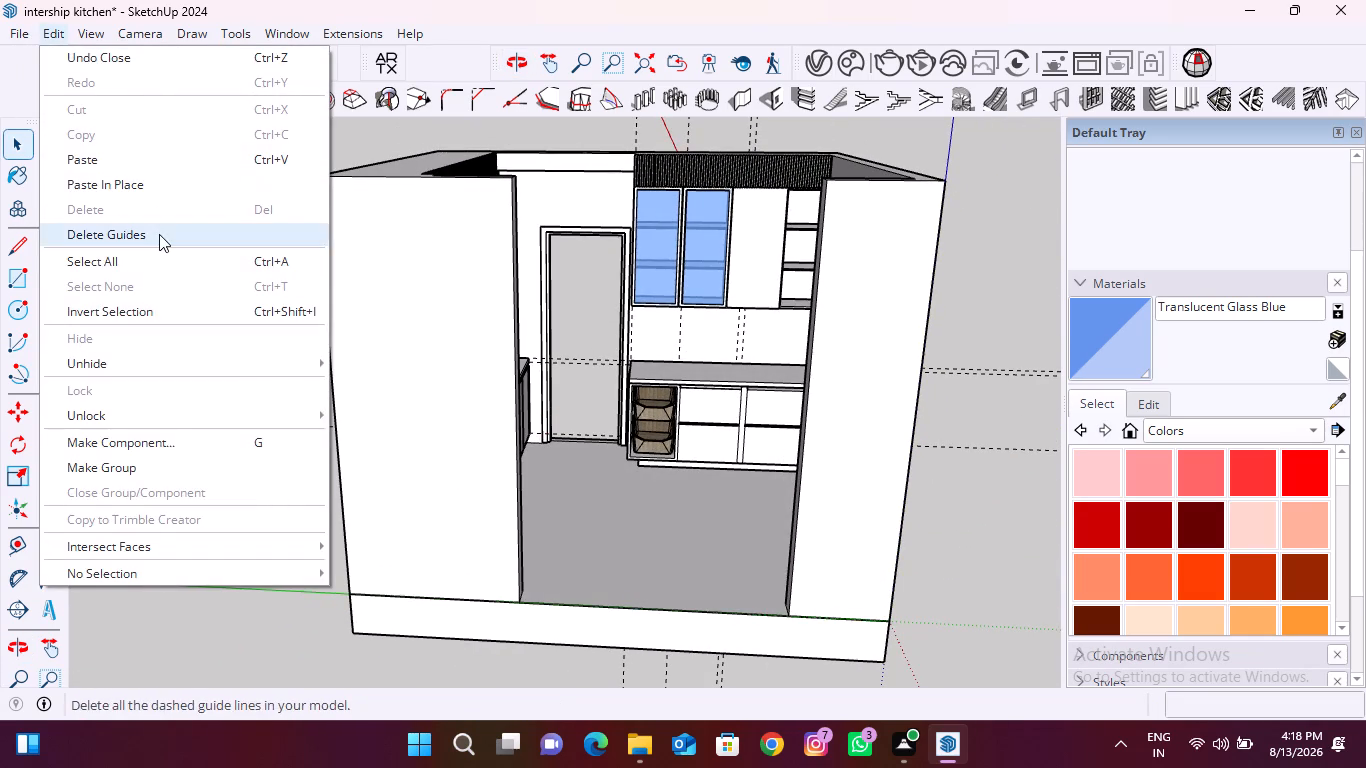
{"action": "left_click", "coordinate": [159, 234]}
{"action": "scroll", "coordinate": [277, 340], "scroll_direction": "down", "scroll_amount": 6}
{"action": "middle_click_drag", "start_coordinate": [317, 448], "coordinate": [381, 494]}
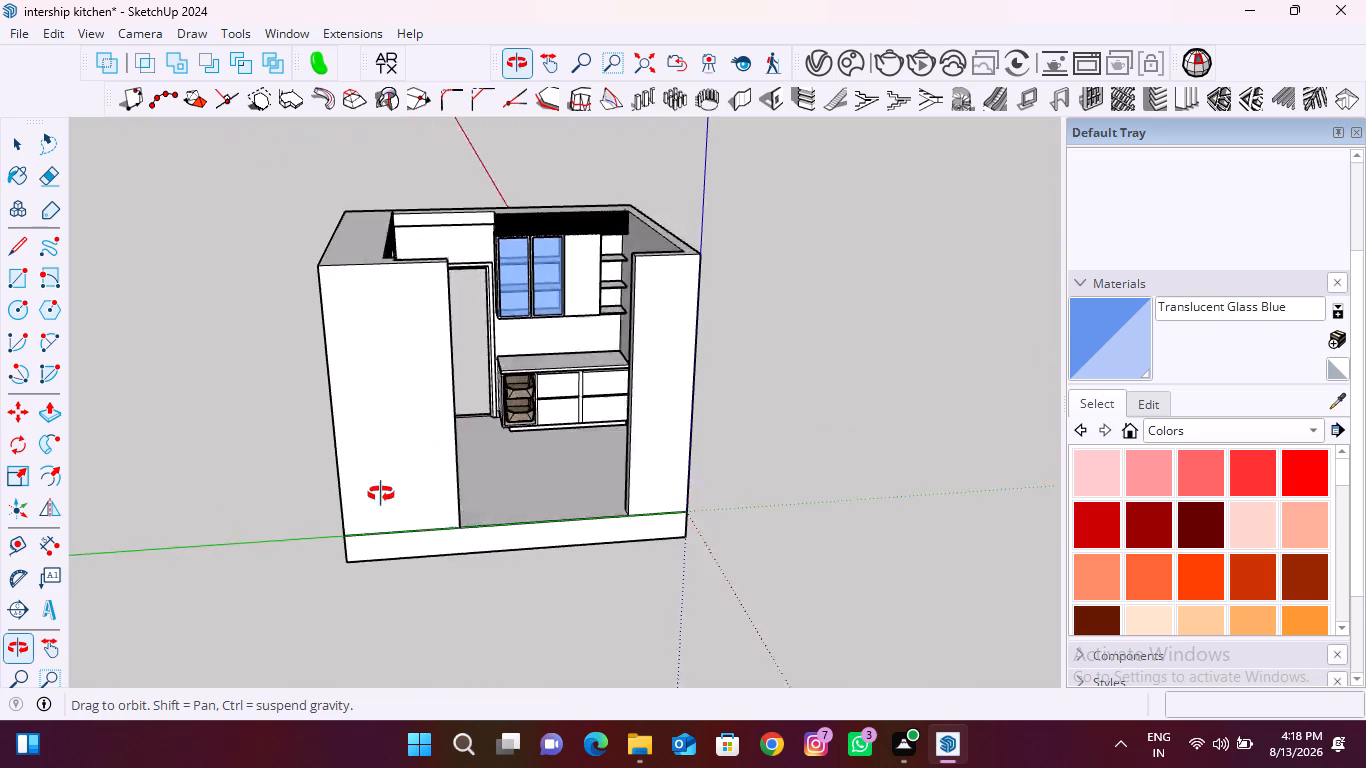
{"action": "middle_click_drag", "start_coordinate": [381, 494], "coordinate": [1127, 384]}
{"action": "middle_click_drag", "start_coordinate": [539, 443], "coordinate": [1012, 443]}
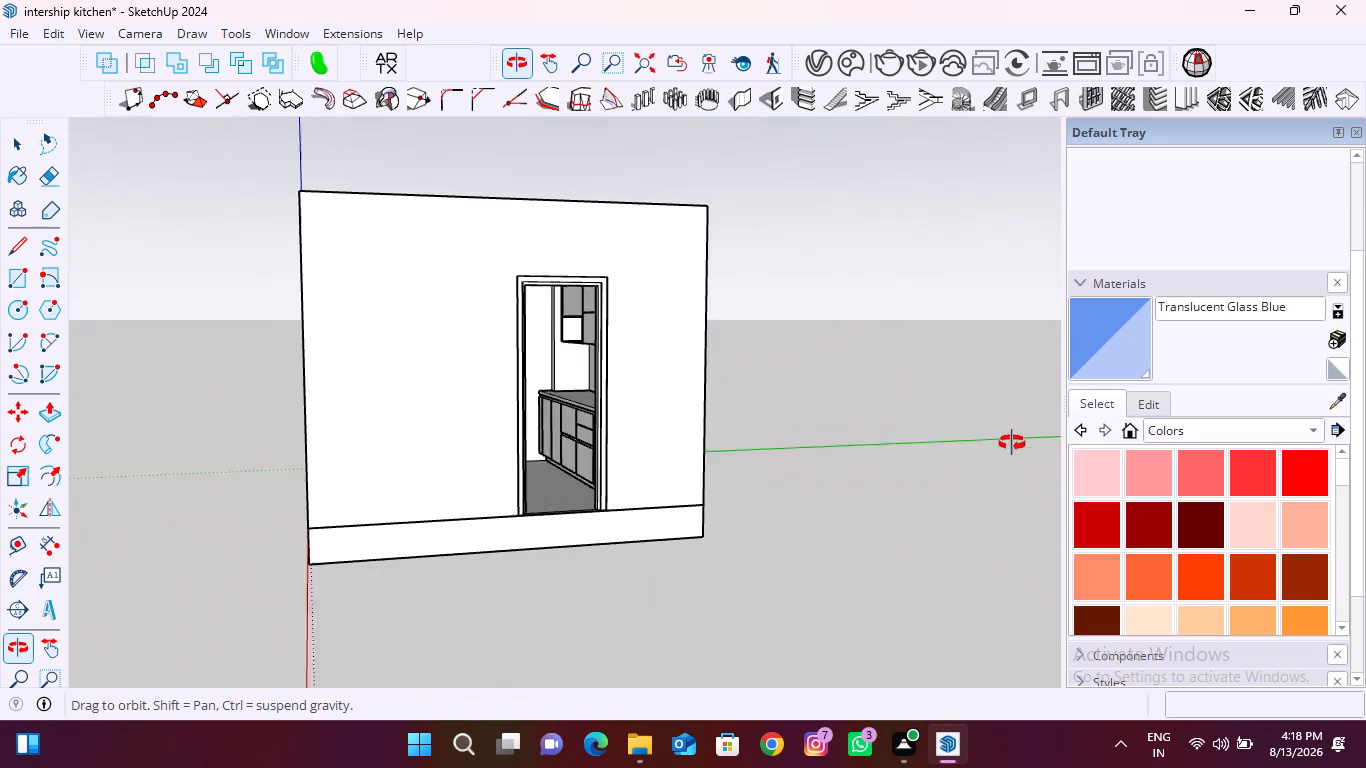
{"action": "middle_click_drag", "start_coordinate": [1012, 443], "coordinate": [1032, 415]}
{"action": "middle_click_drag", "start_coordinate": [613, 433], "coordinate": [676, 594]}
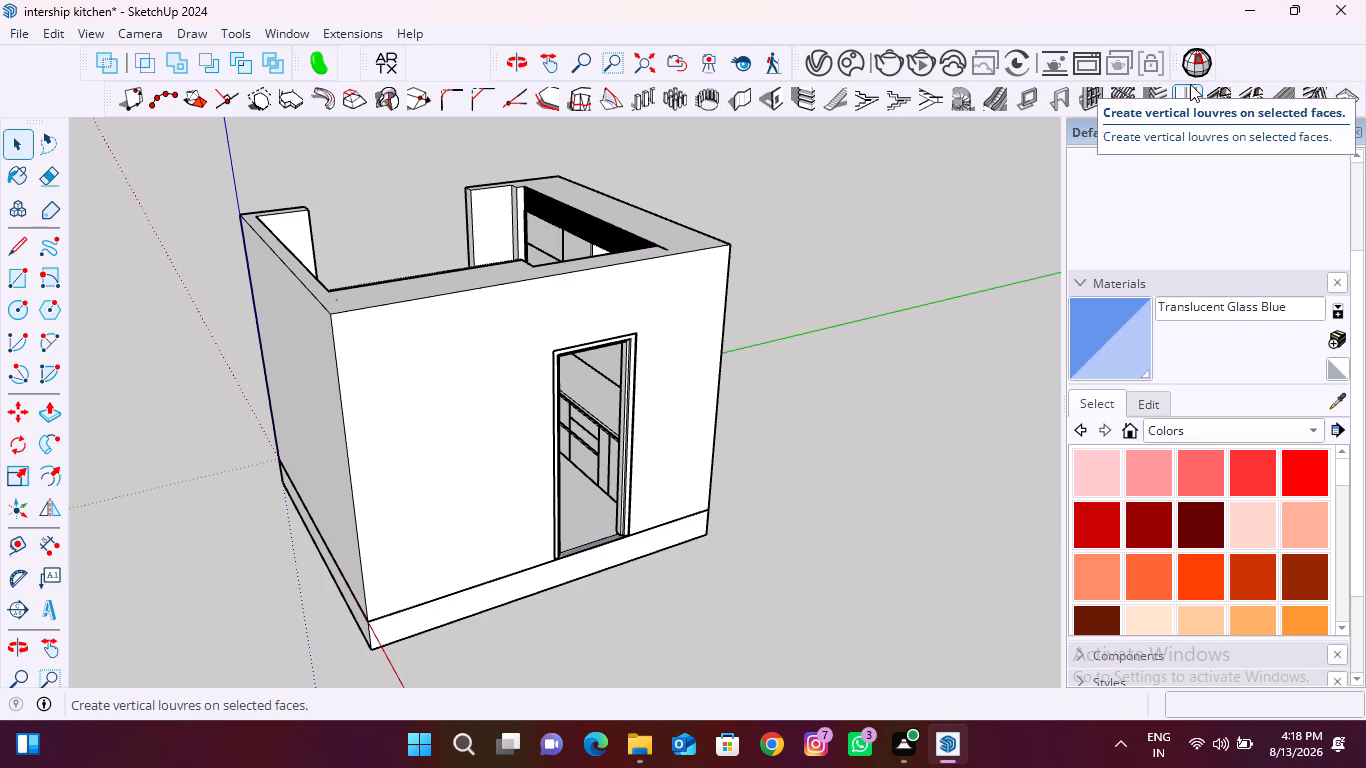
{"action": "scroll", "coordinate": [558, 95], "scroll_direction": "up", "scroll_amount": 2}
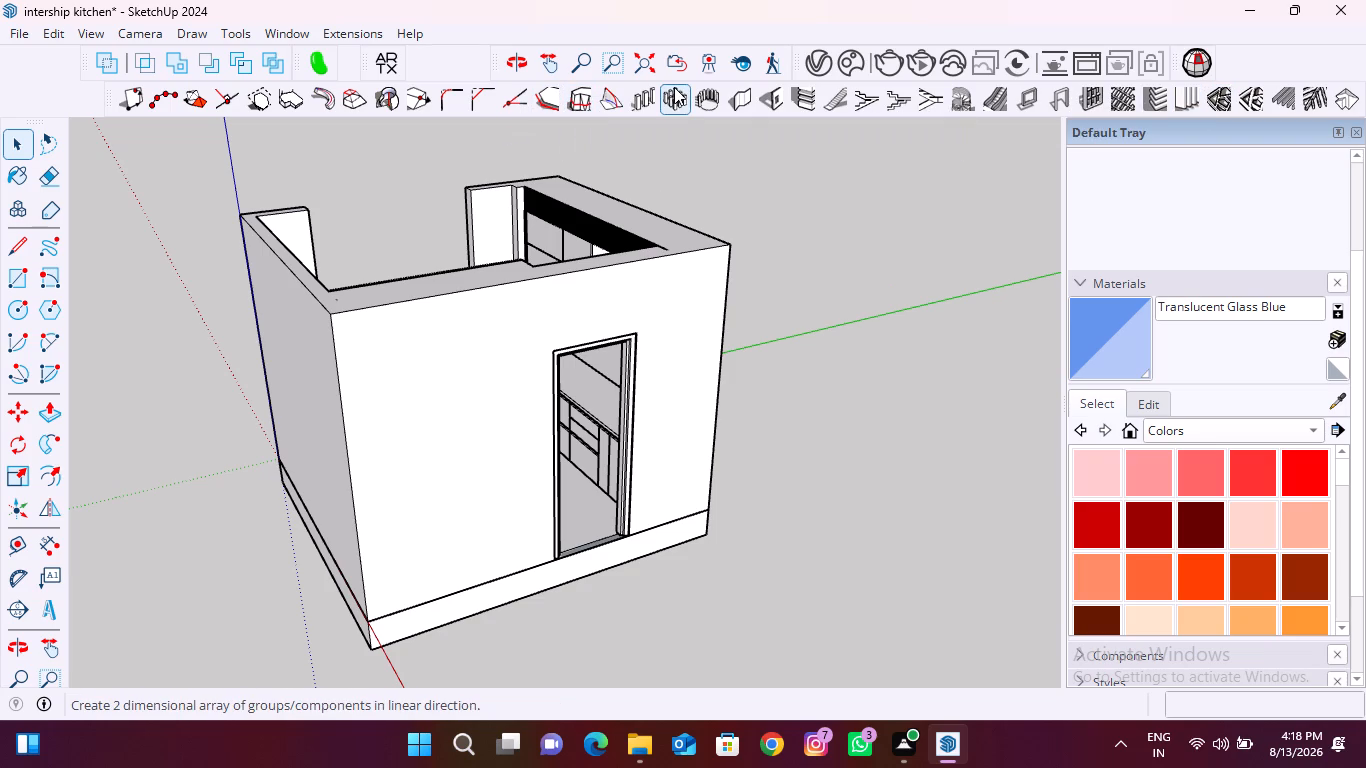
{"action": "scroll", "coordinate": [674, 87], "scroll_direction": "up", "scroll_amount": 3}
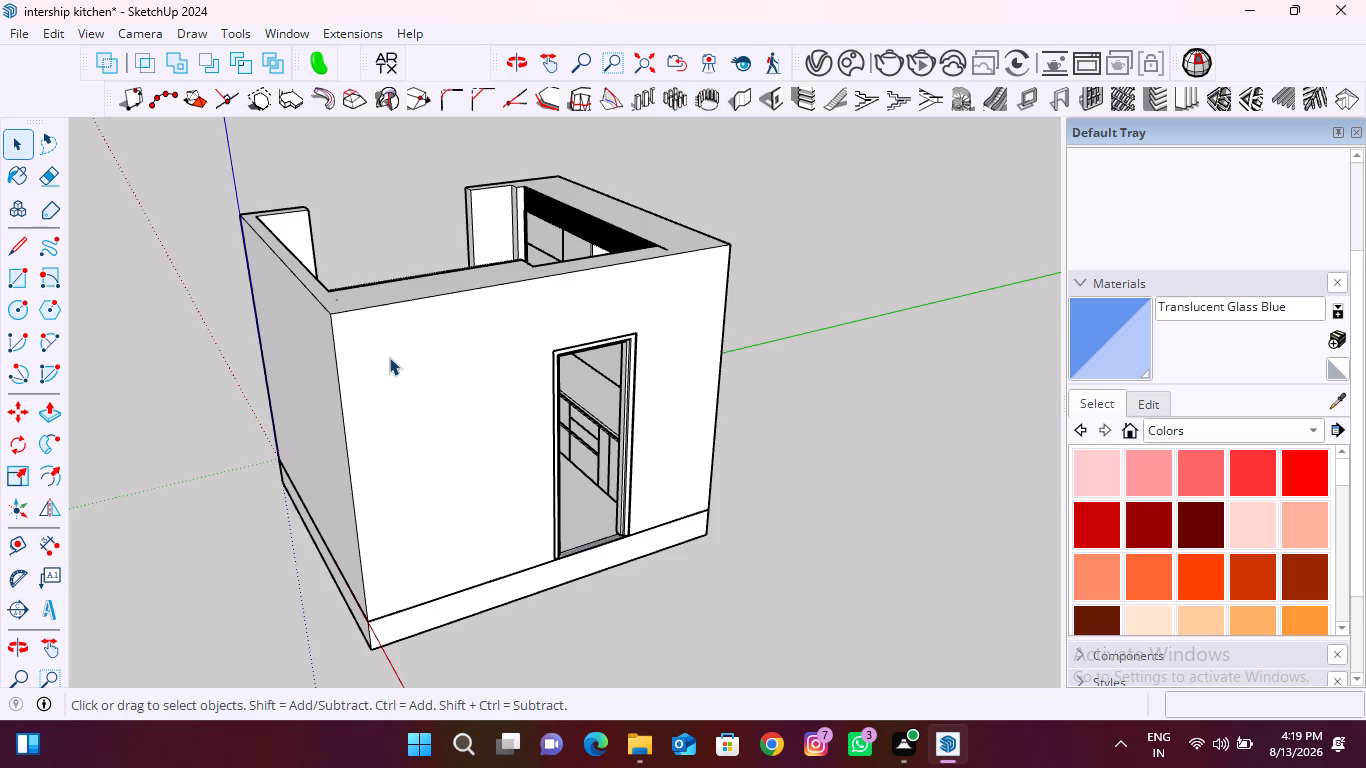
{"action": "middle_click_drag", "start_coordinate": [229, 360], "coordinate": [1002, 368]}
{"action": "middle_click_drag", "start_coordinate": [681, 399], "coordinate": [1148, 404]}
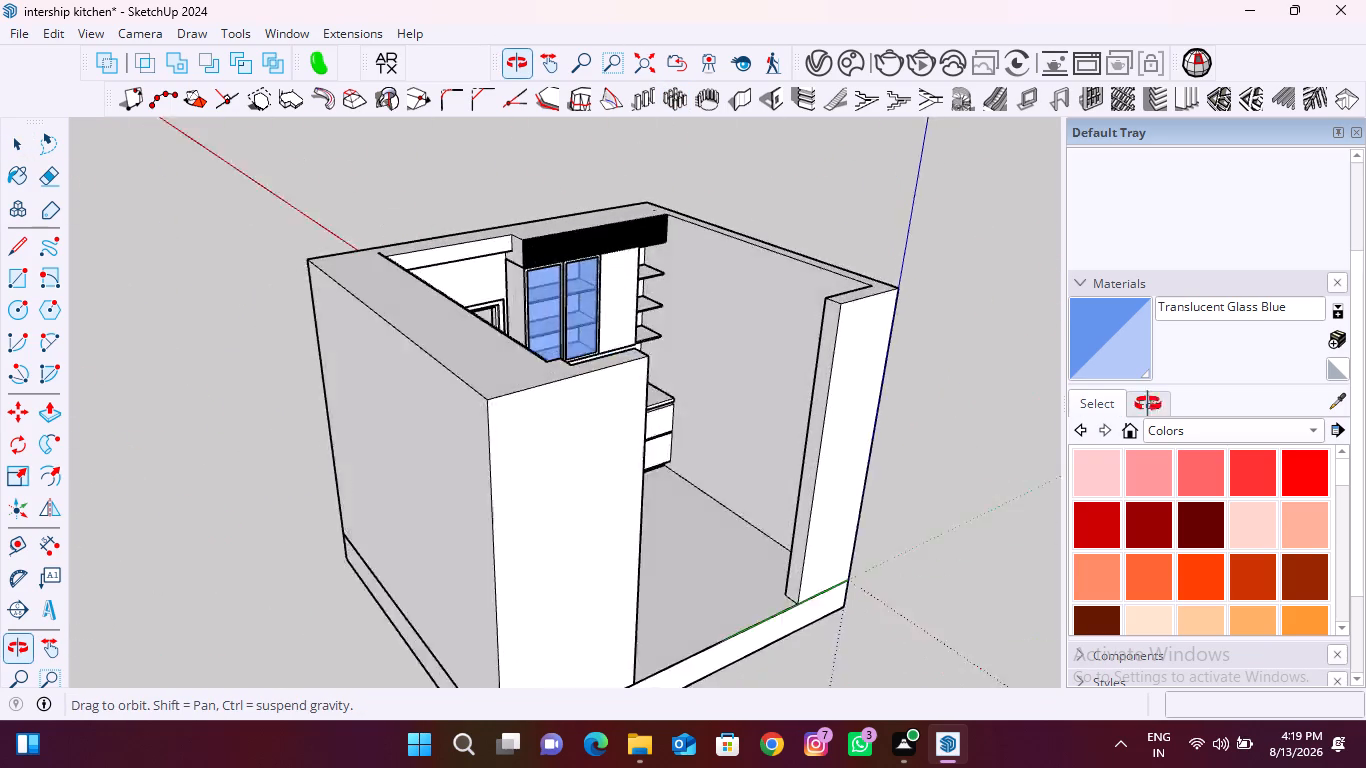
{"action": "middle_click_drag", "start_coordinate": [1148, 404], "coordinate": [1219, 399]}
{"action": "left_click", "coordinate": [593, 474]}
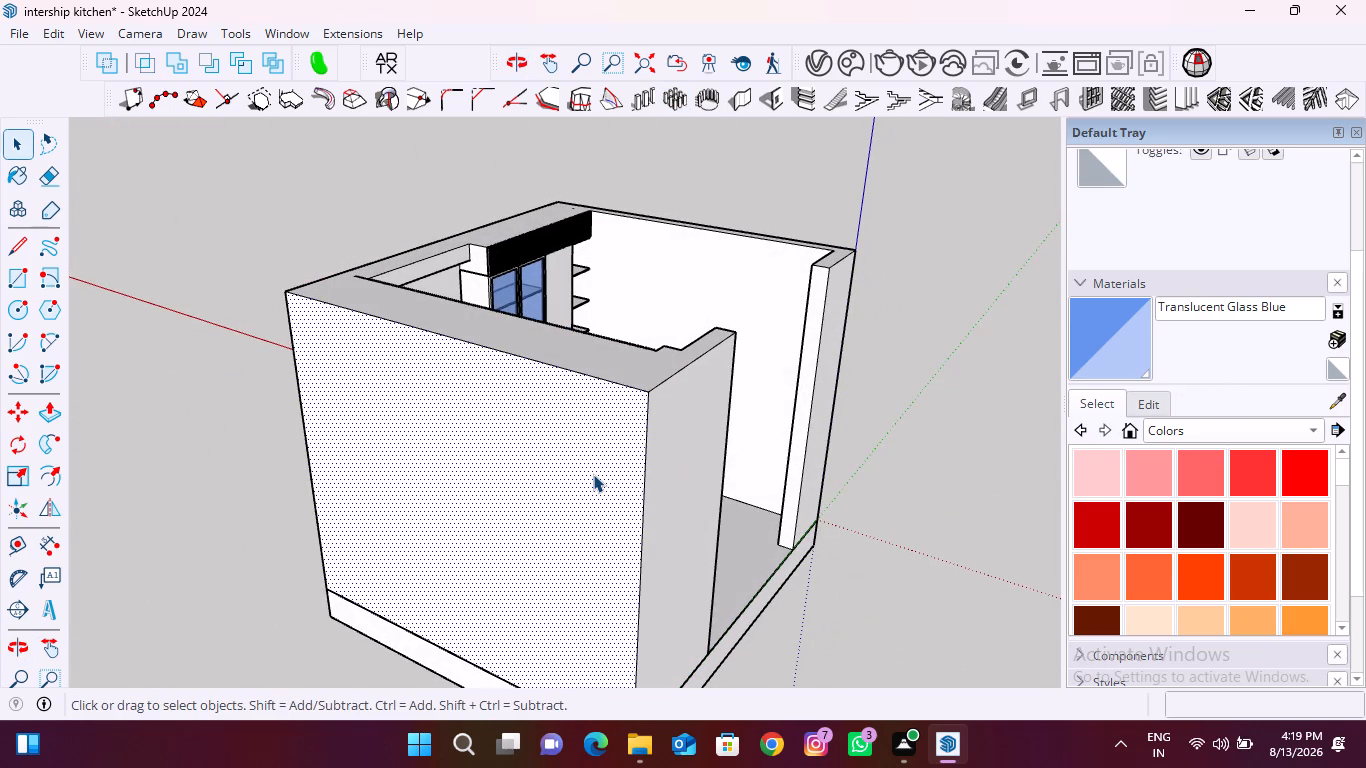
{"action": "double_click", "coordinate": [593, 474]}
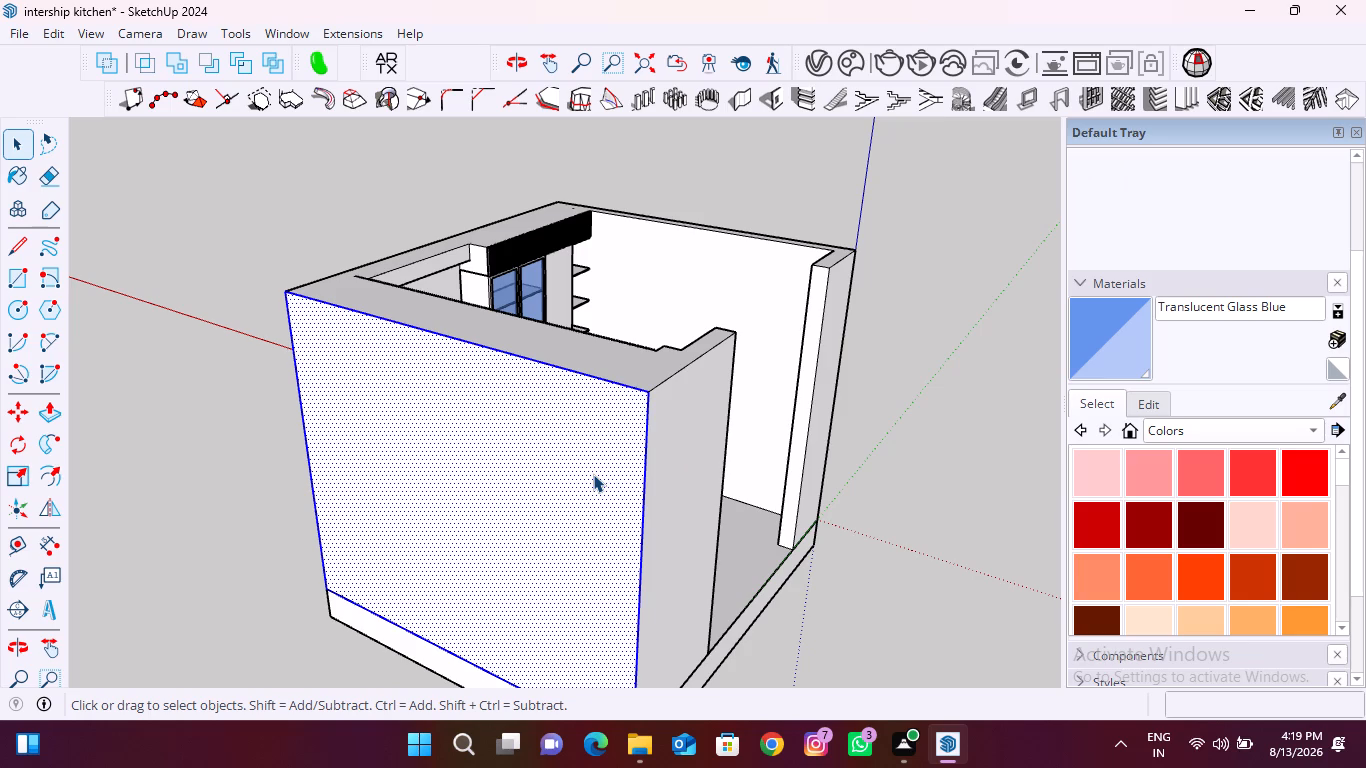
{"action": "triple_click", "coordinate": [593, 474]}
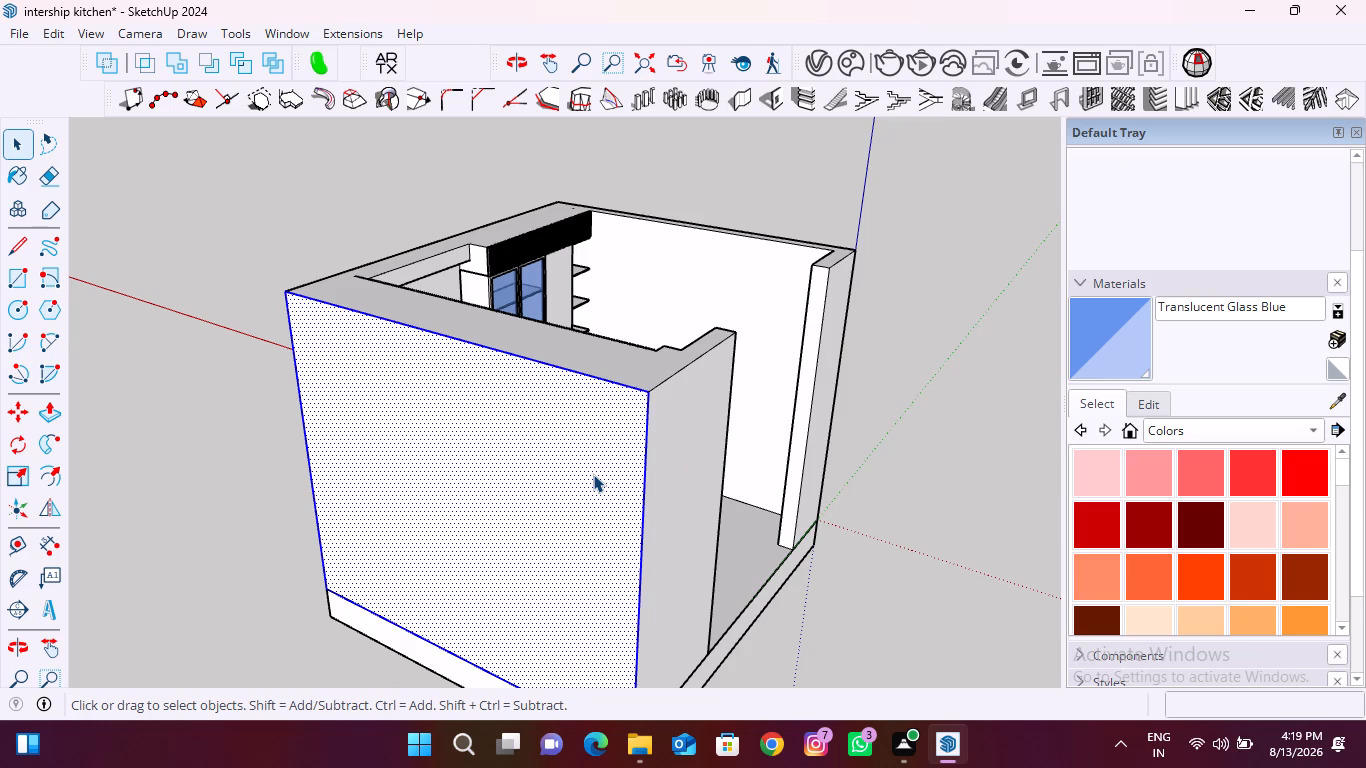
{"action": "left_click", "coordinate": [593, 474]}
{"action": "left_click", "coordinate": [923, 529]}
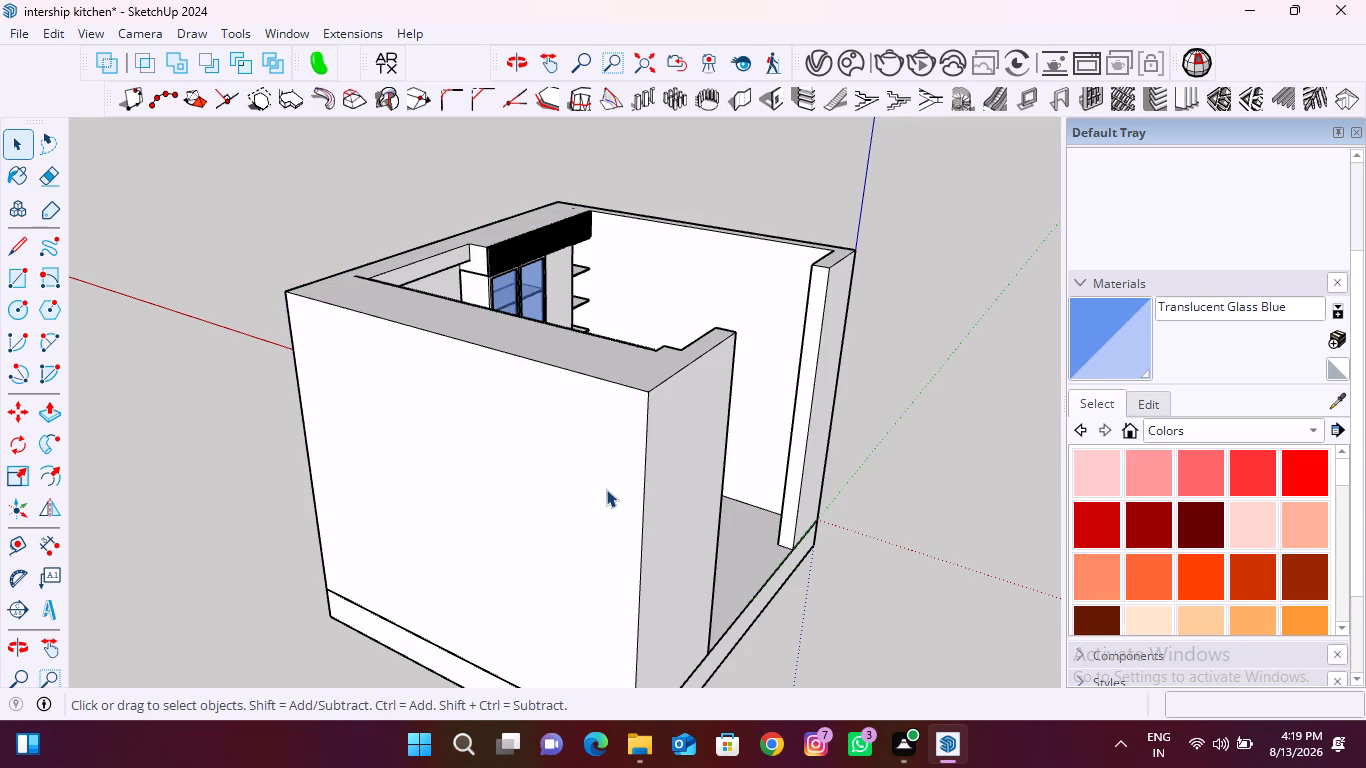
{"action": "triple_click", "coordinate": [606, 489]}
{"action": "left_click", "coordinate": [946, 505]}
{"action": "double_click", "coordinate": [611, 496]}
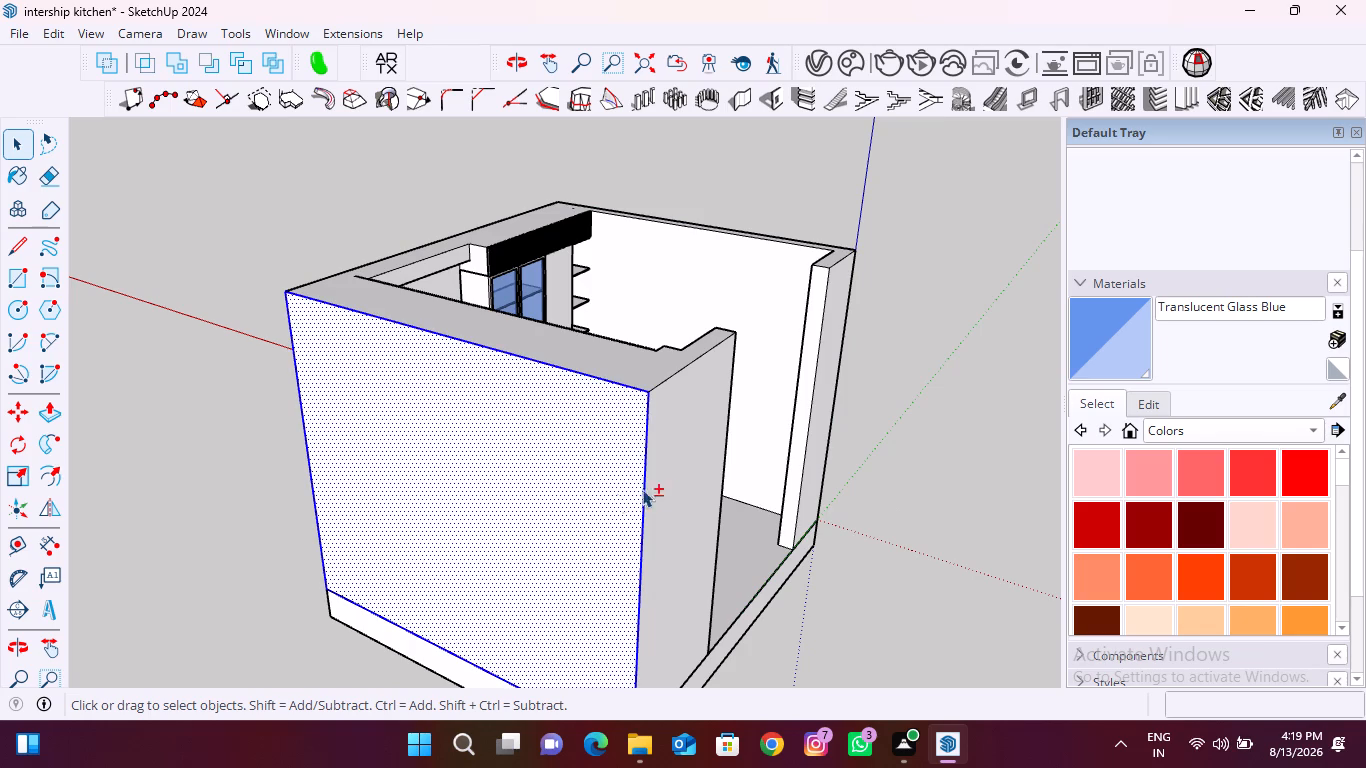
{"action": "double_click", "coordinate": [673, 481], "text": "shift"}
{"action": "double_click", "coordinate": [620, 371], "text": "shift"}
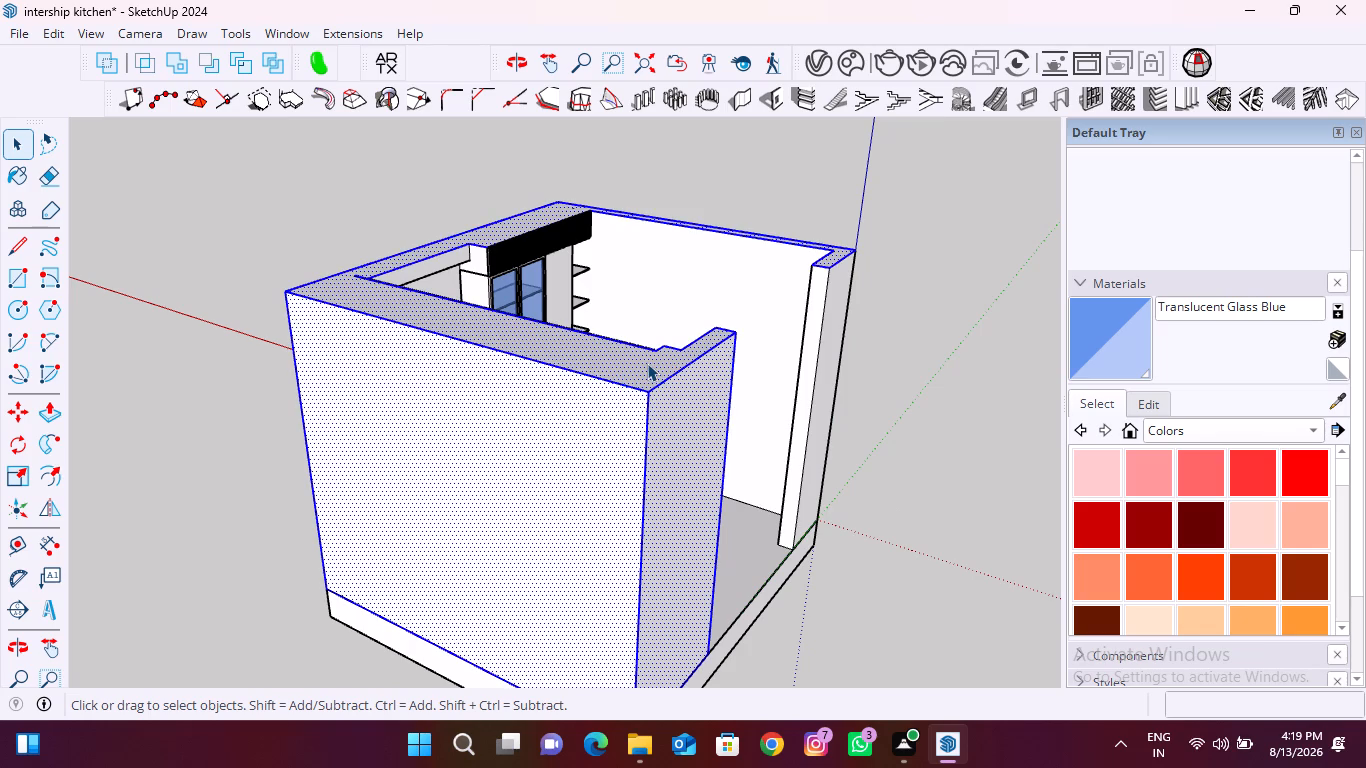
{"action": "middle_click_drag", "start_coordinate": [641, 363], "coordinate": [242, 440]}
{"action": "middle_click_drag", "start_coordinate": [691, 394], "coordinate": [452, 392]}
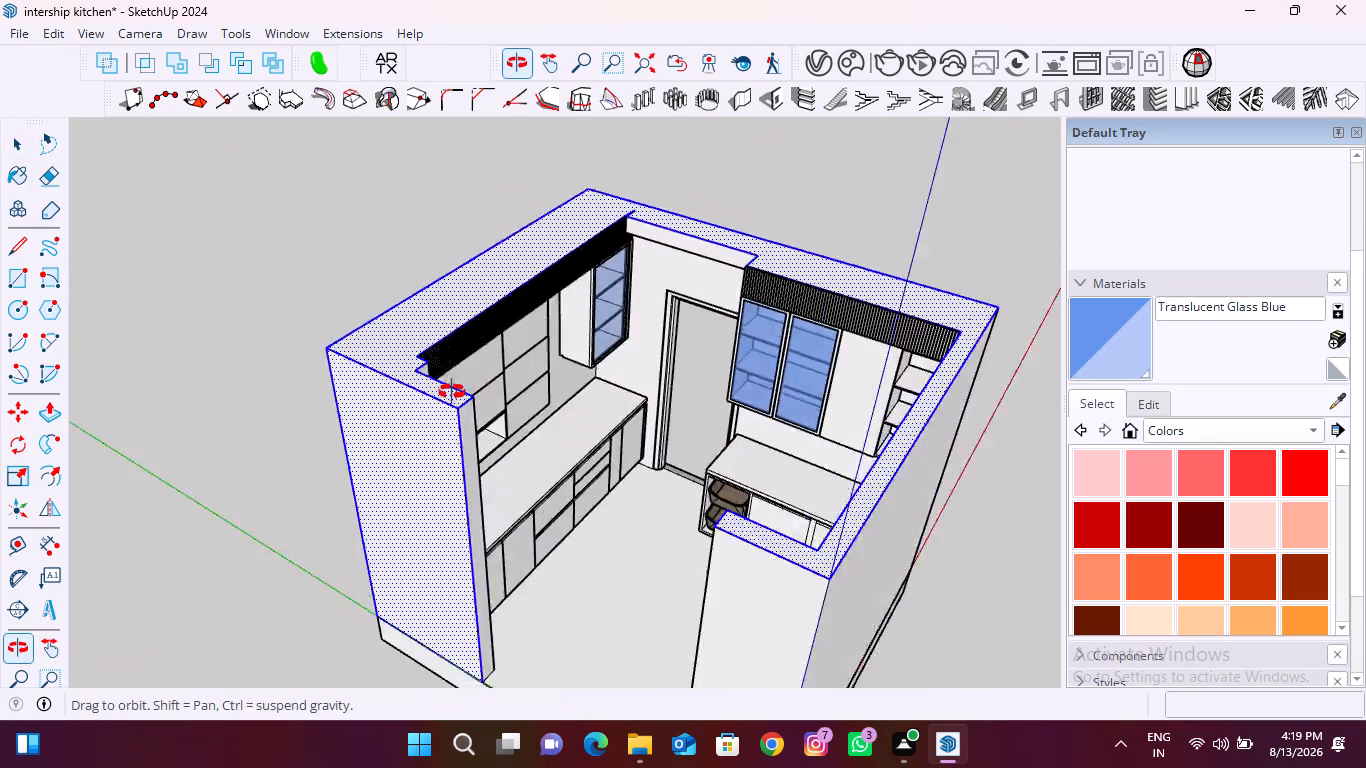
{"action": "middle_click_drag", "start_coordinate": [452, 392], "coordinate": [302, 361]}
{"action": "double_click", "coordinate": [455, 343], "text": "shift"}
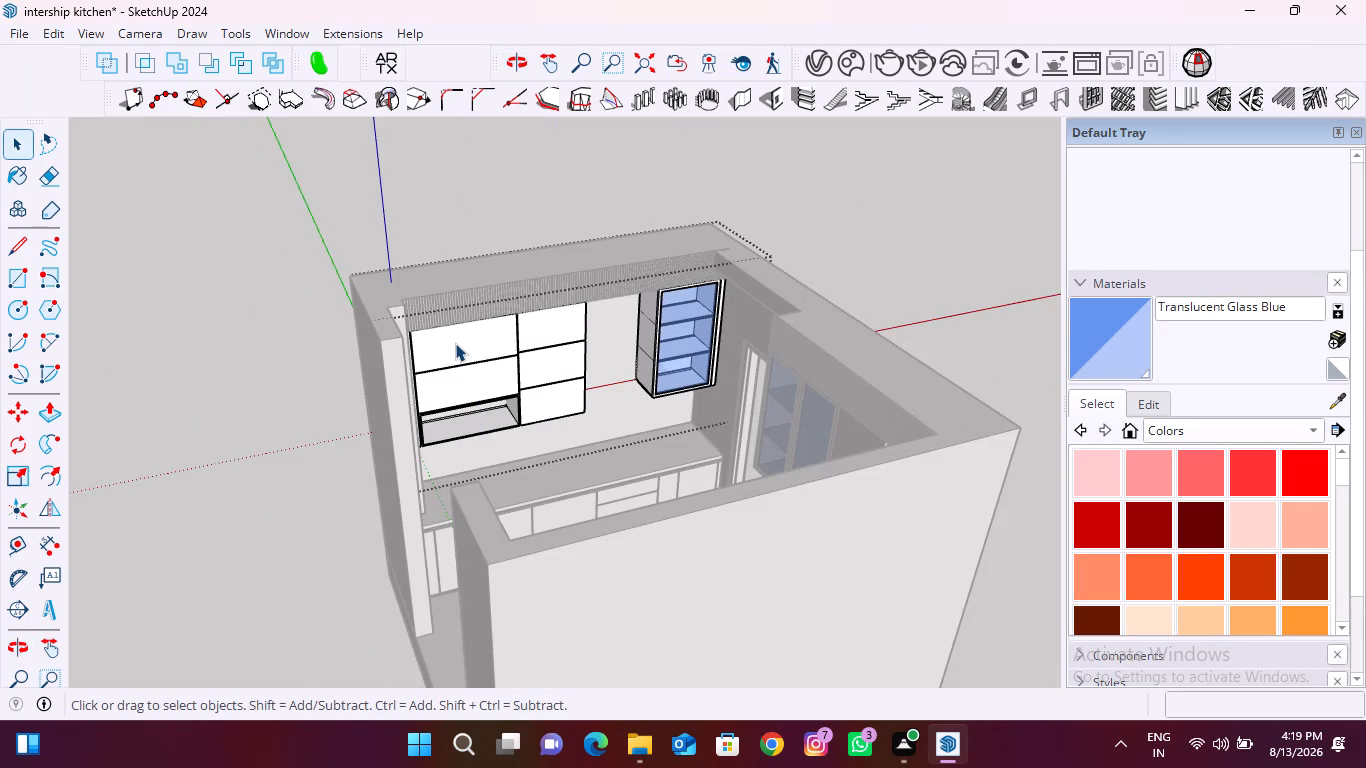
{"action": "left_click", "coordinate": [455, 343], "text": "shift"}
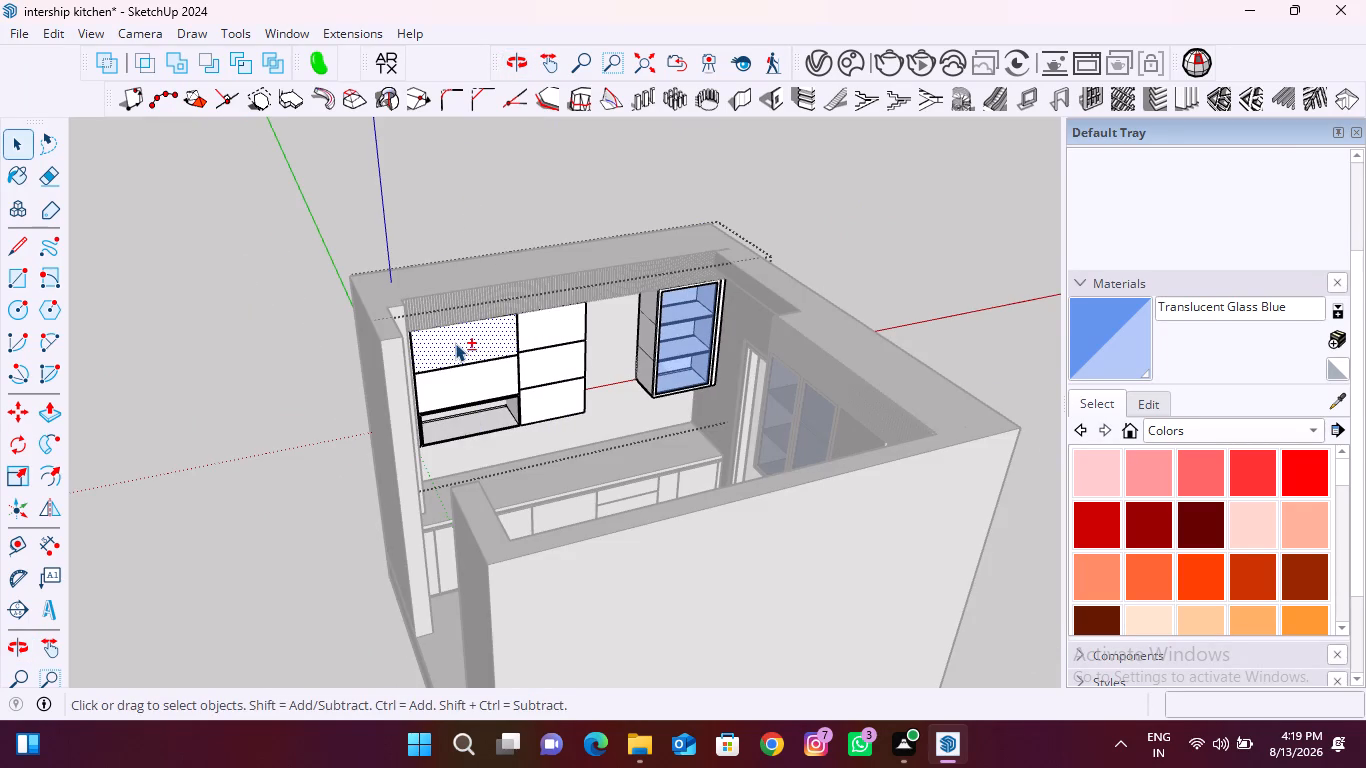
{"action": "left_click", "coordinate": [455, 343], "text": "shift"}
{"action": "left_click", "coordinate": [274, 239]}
Hide the long-wall upper cabinets, countertop and base cabinets together with that side's wall faces, wall tops and end faces.
{"action": "left_click", "coordinate": [514, 383]}
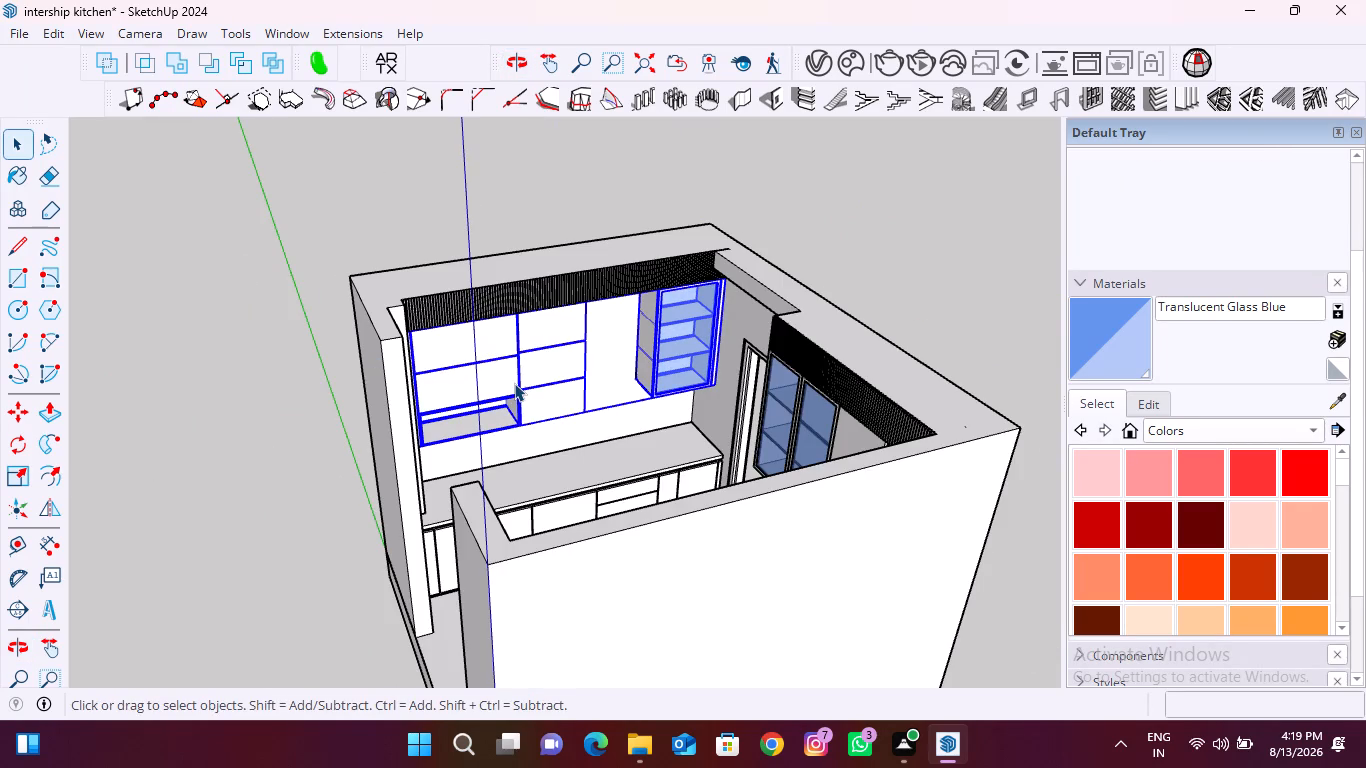
{"action": "left_click", "coordinate": [538, 485], "text": "shift"}
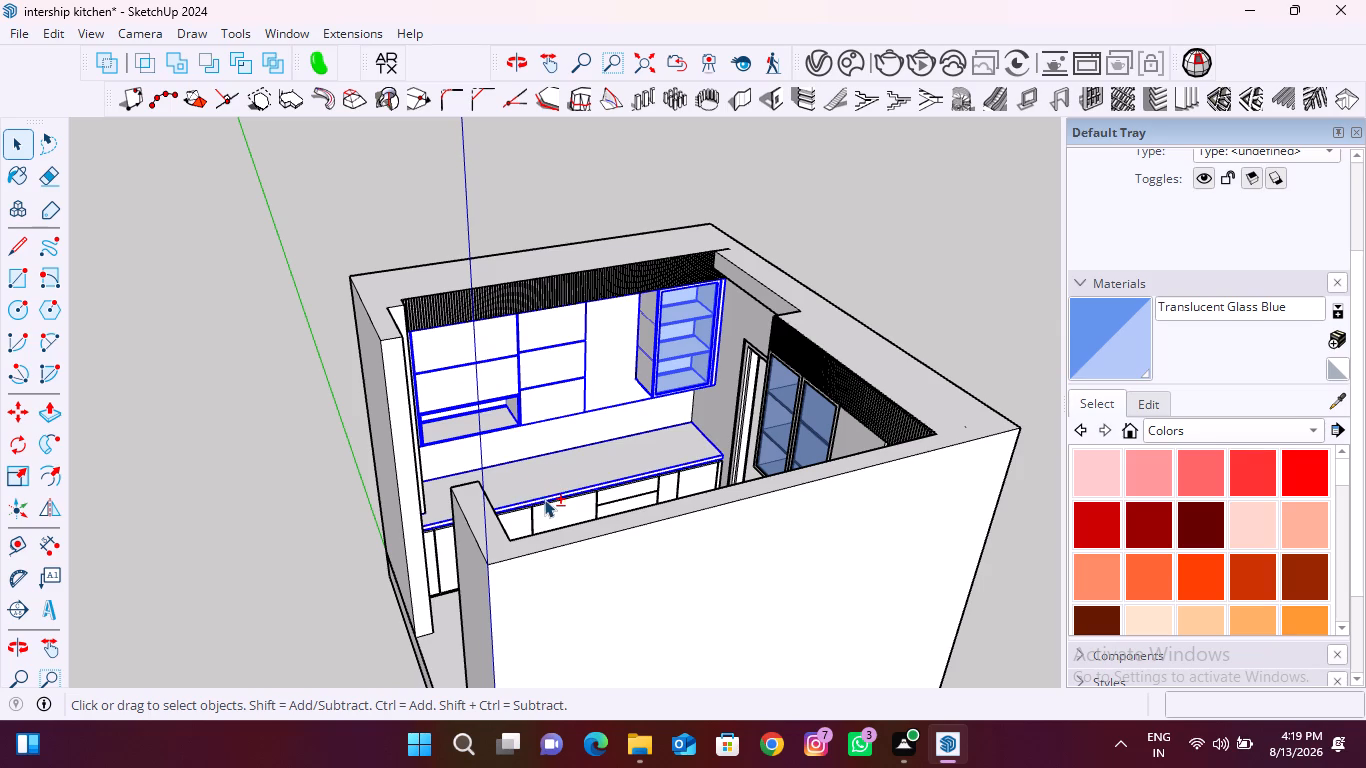
{"action": "left_click", "coordinate": [546, 509], "text": "shift"}
{"action": "middle_click_drag", "start_coordinate": [450, 420], "coordinate": [369, 430], "text": "shift"}
{"action": "middle_click_drag", "start_coordinate": [660, 405], "coordinate": [407, 434]}
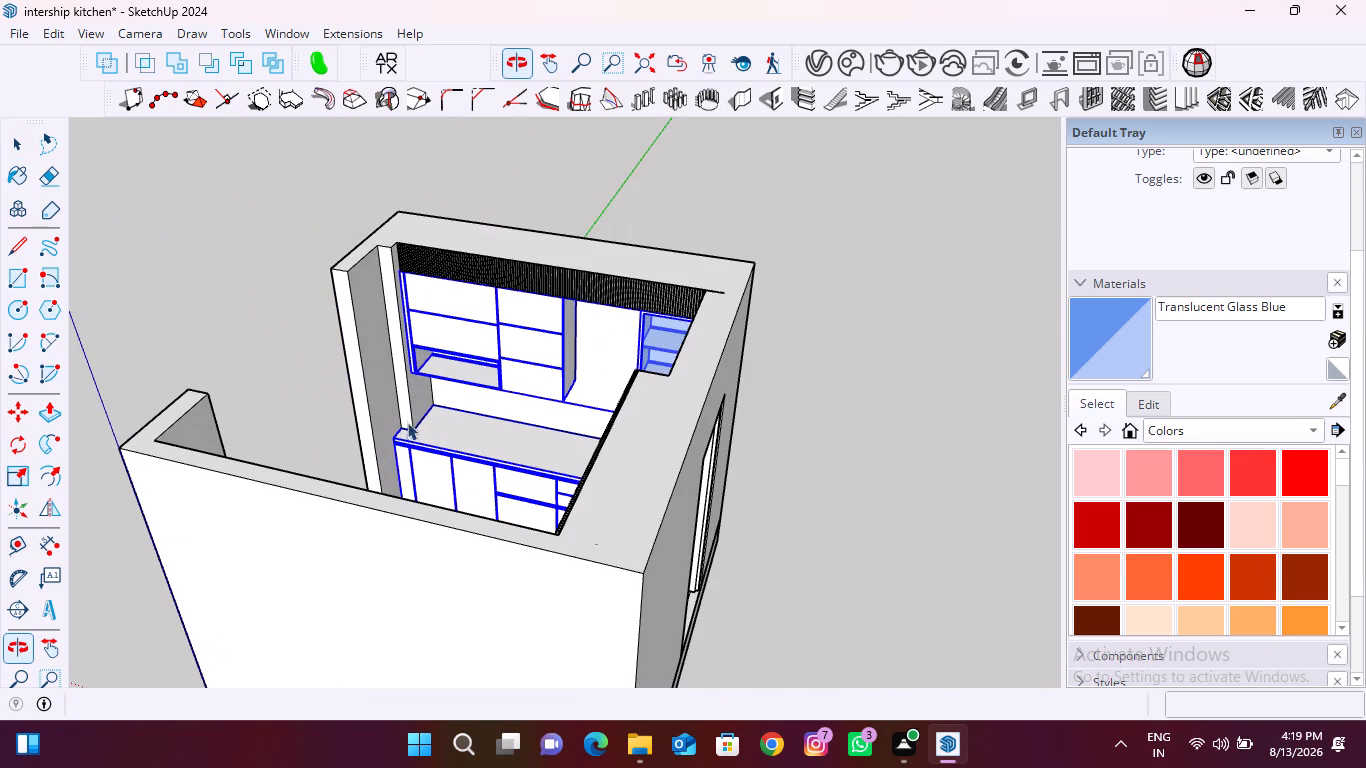
{"action": "double_click", "coordinate": [372, 296], "text": "shift"}
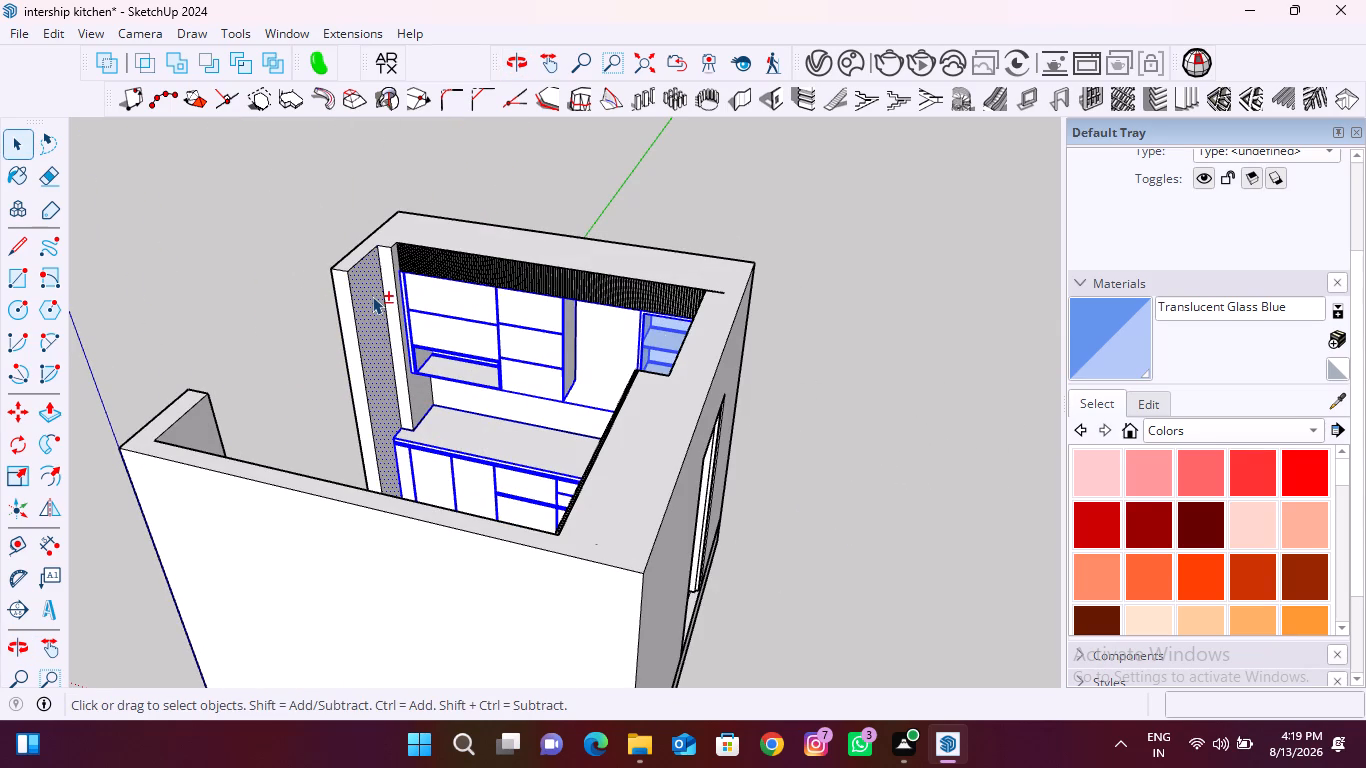
{"action": "double_click", "coordinate": [555, 409], "text": "shift"}
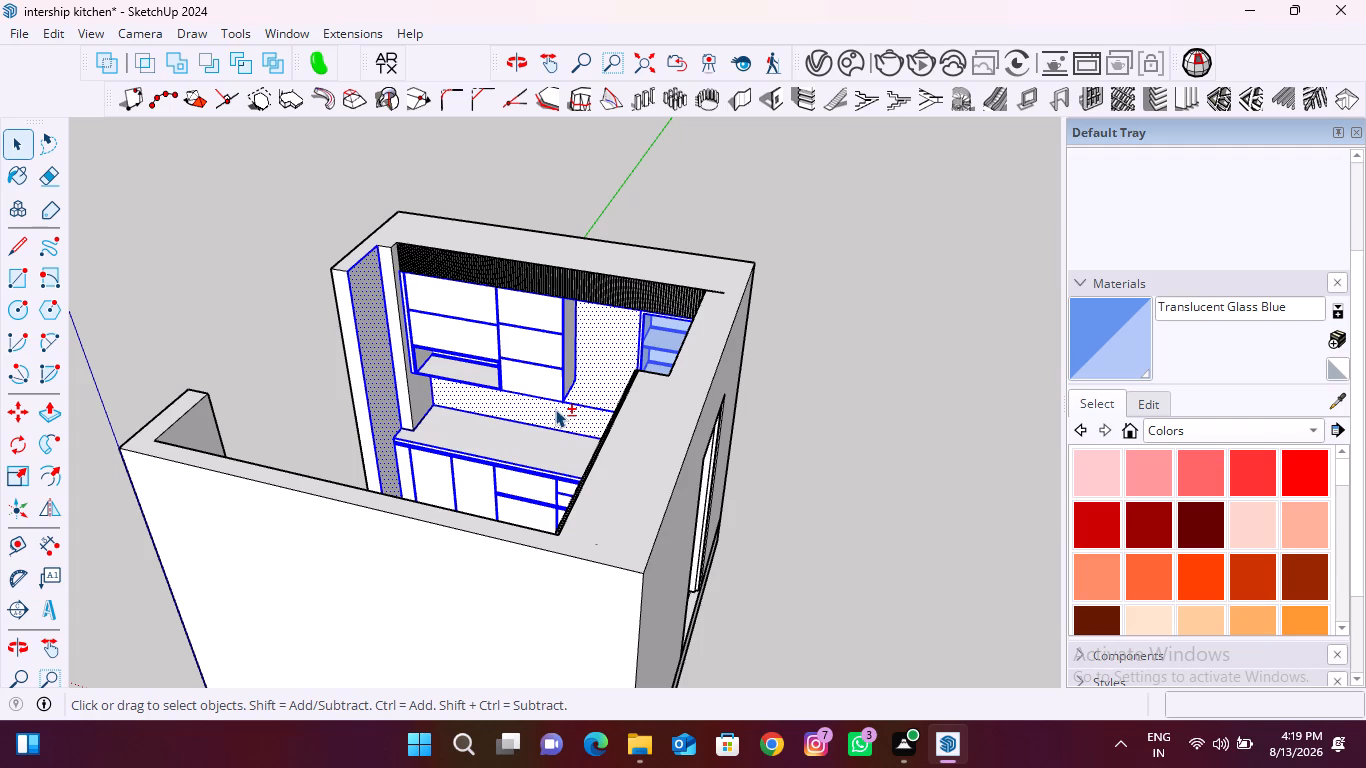
{"action": "double_click", "coordinate": [379, 235], "text": "shift"}
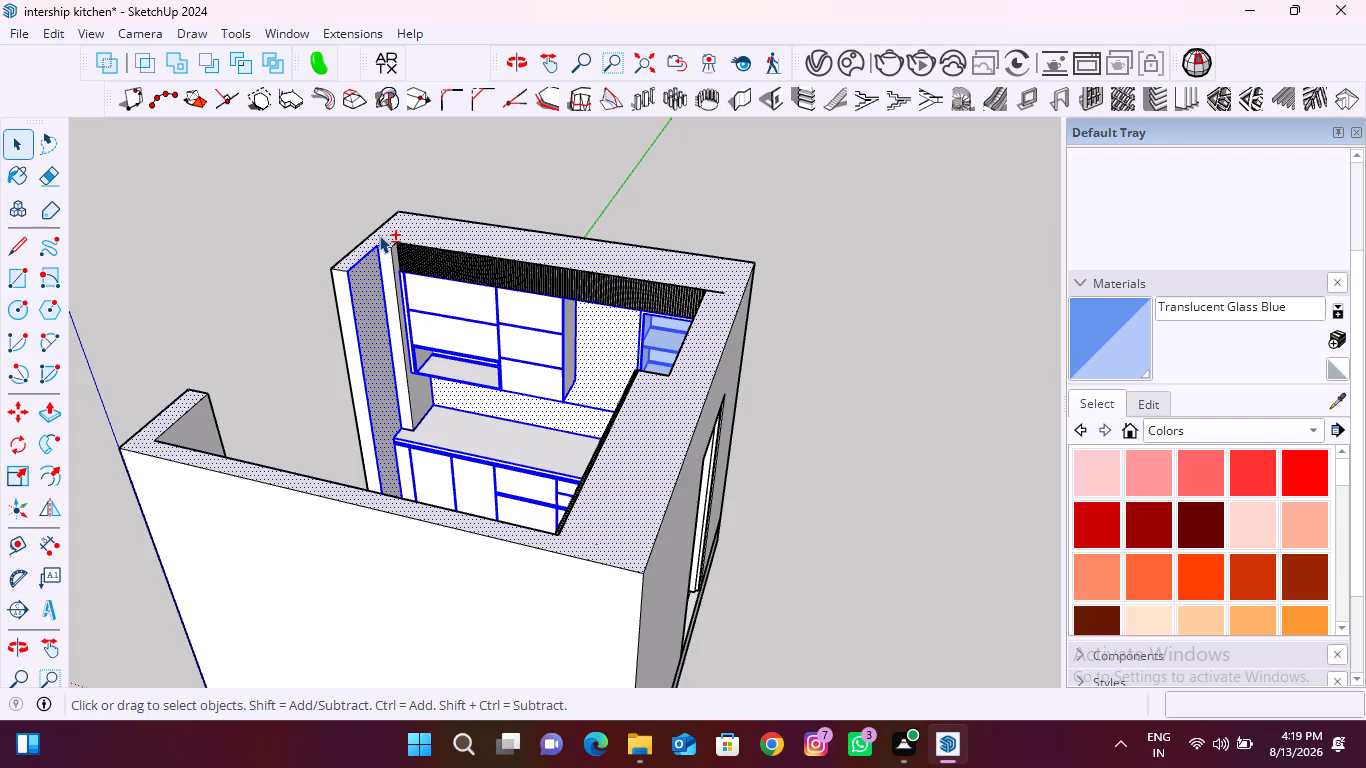
{"action": "middle_click_drag", "start_coordinate": [370, 305], "coordinate": [962, 309]}
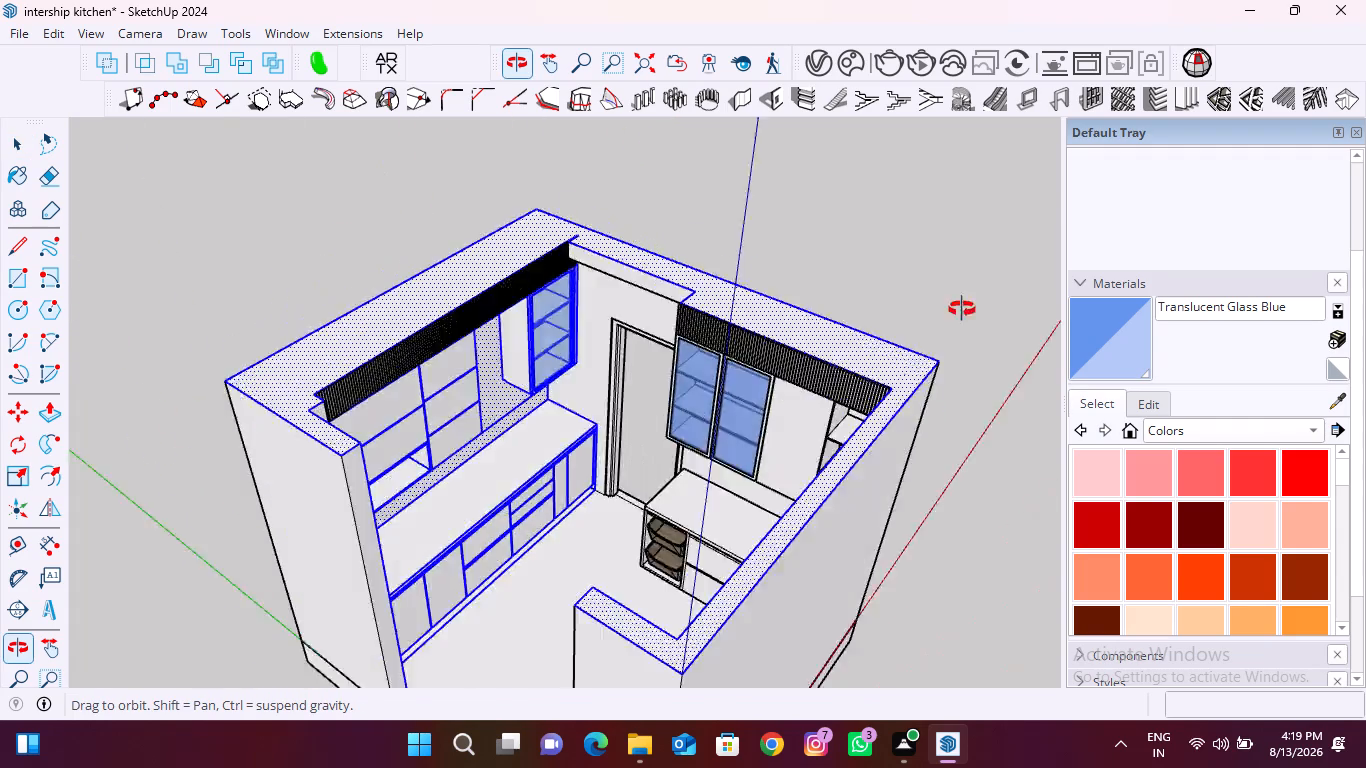
{"action": "middle_click_drag", "start_coordinate": [962, 309], "coordinate": [1039, 284]}
{"action": "double_click", "coordinate": [416, 513], "text": "shift"}
{"action": "middle_click_drag", "start_coordinate": [529, 511], "coordinate": [319, 503]}
{"action": "left_click", "coordinate": [382, 455], "text": "shift"}
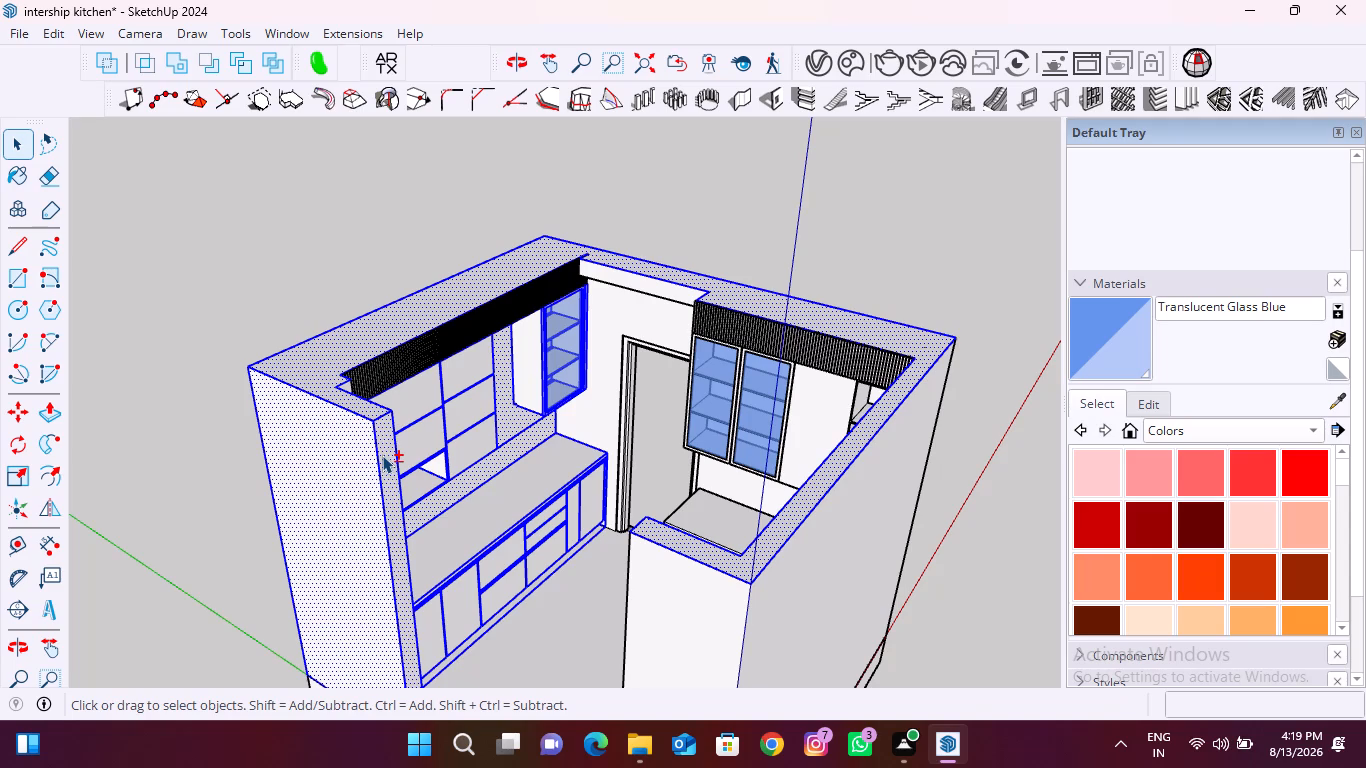
{"action": "left_click", "coordinate": [617, 319], "text": "shift"}
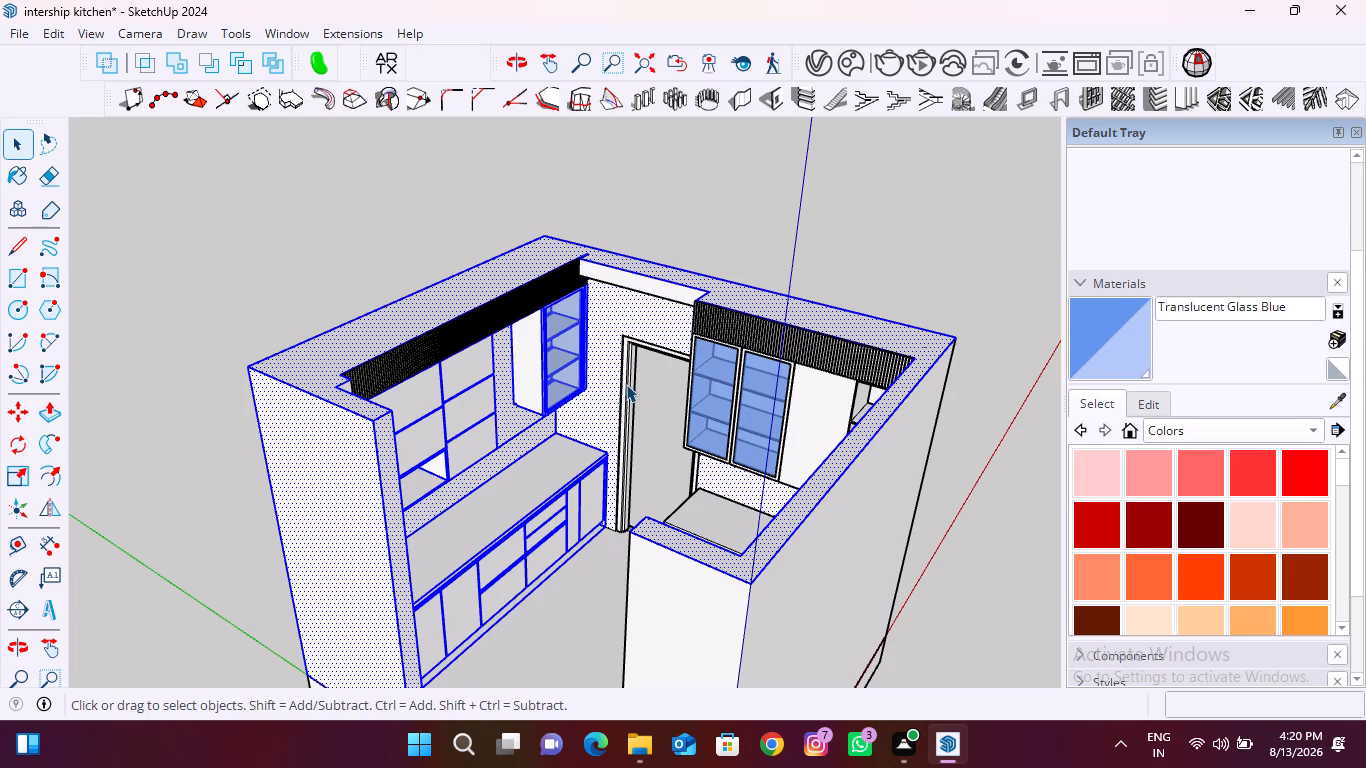
{"action": "middle_click_drag", "start_coordinate": [293, 447], "coordinate": [875, 435]}
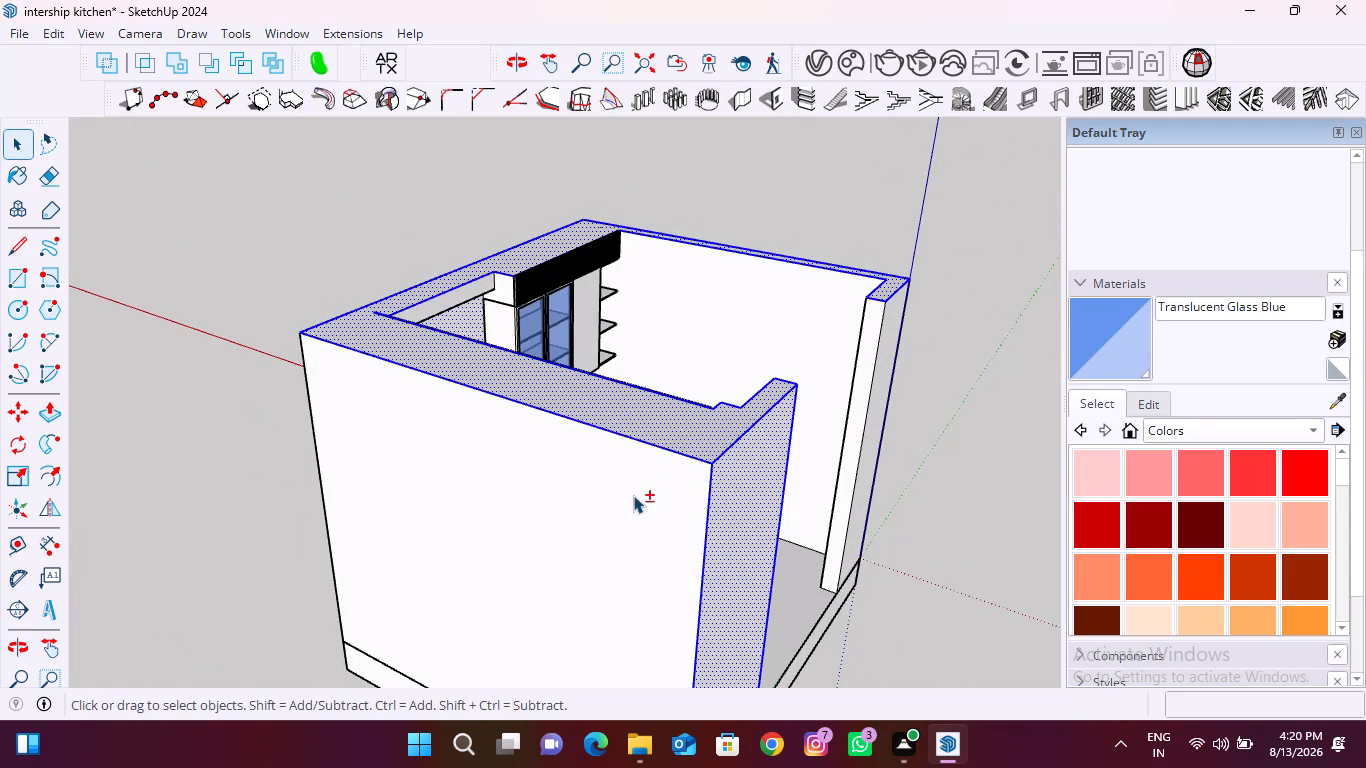
{"action": "double_click", "coordinate": [633, 495], "text": "shift"}
{"action": "right_click", "coordinate": [621, 494]}
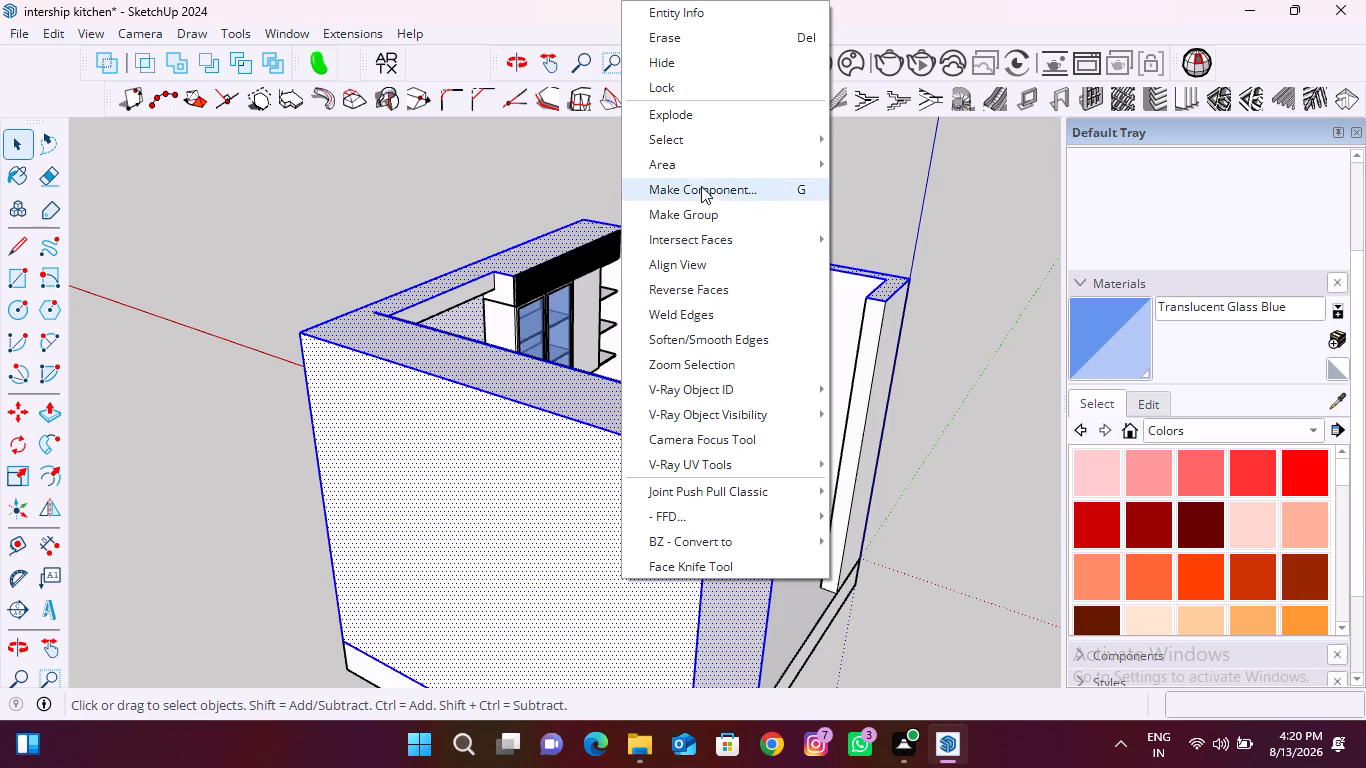
{"action": "left_click", "coordinate": [698, 64]}
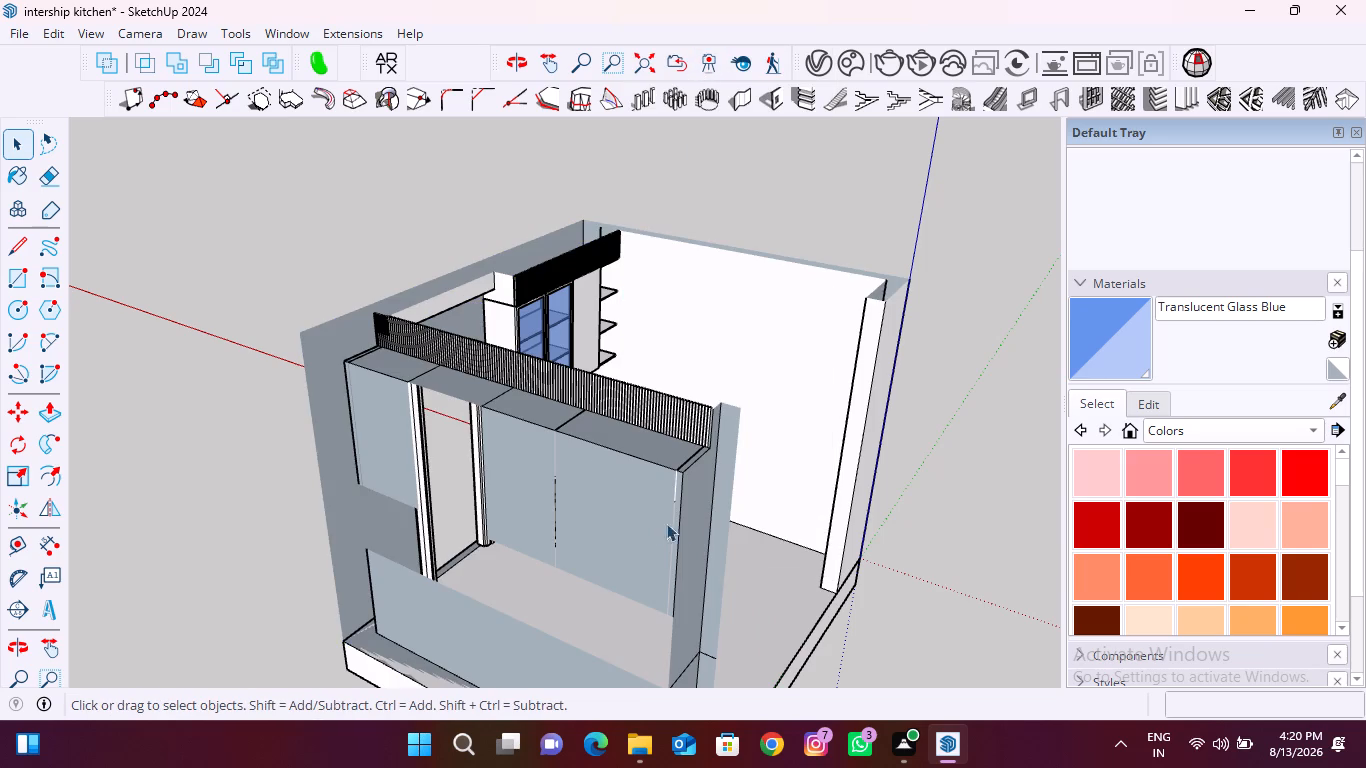
Hide the leftover cabinet back faces, end panel and fluted panel on the opened side, plus the strip above the doorway.
{"action": "middle_click_drag", "start_coordinate": [685, 512], "coordinate": [385, 425]}
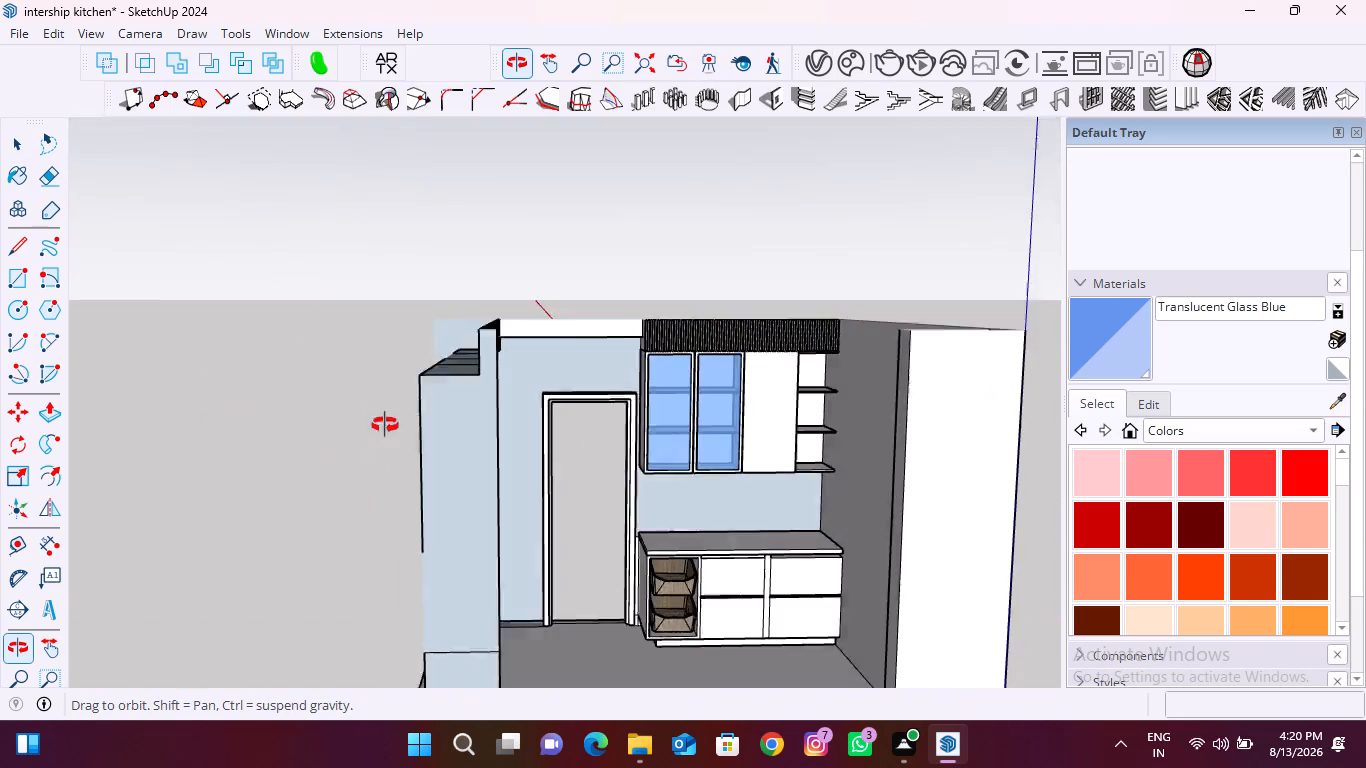
{"action": "middle_click_drag", "start_coordinate": [385, 425], "coordinate": [410, 447]}
{"action": "left_click", "coordinate": [497, 460]}
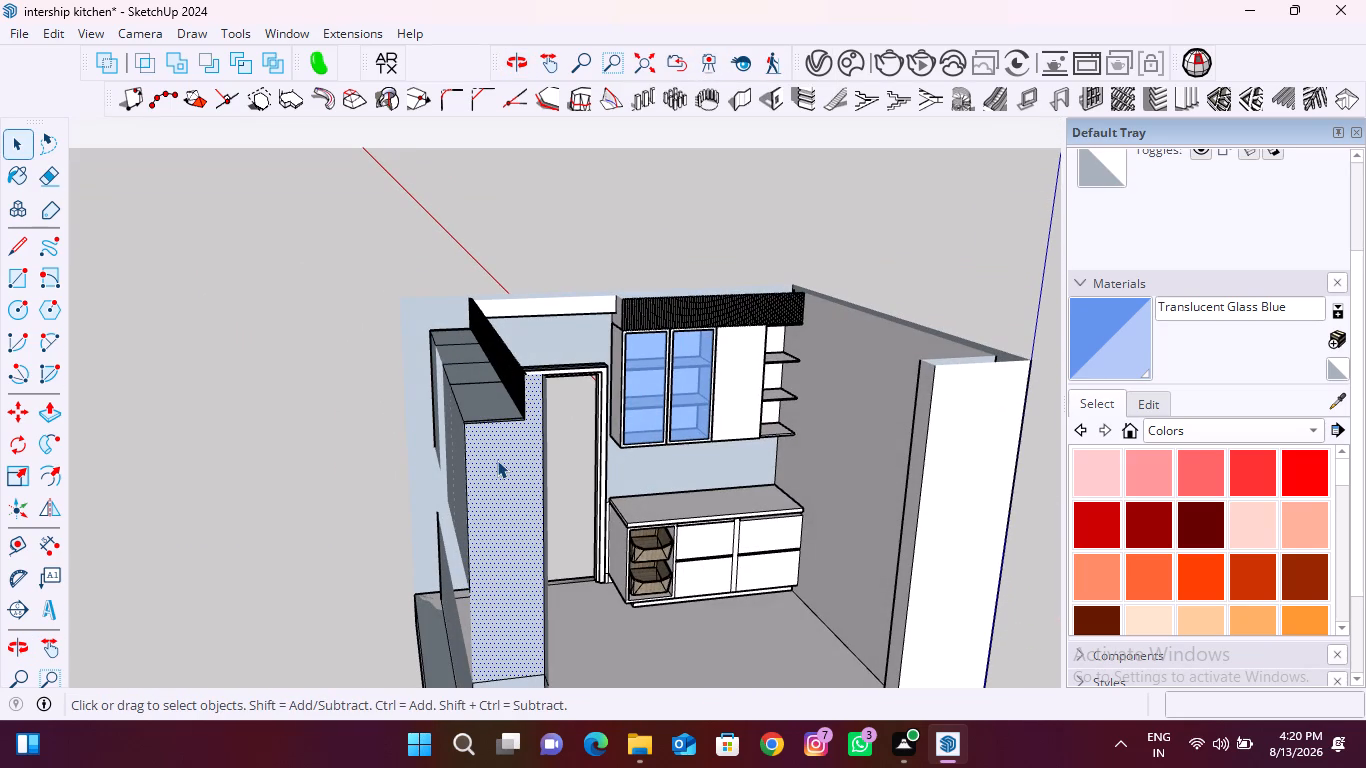
{"action": "double_click", "coordinate": [497, 460], "text": "shift"}
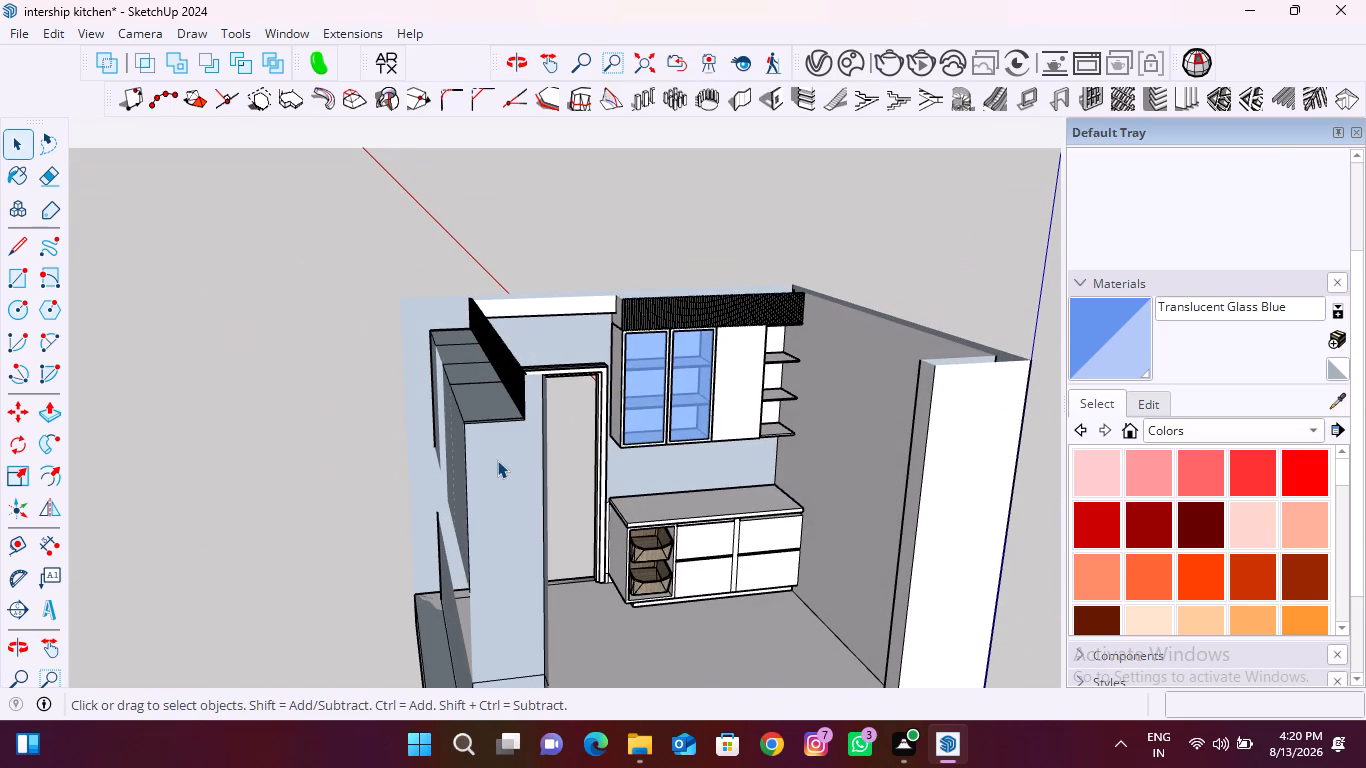
{"action": "left_click", "coordinate": [497, 460], "text": "shift"}
{"action": "double_click", "coordinate": [497, 460], "text": "shift"}
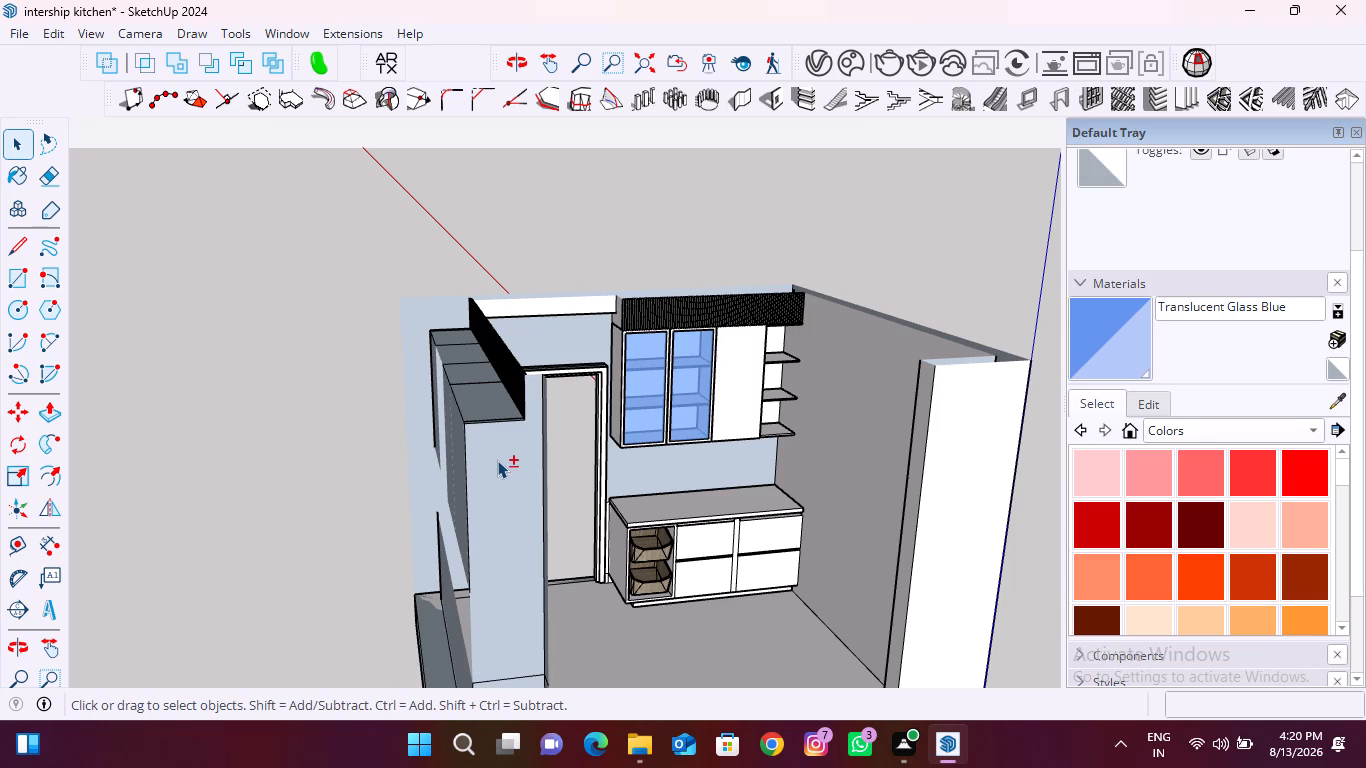
{"action": "left_click", "coordinate": [497, 460]}
{"action": "left_click", "coordinate": [491, 409], "text": "shift"}
{"action": "left_click", "coordinate": [491, 409], "text": "shift"}
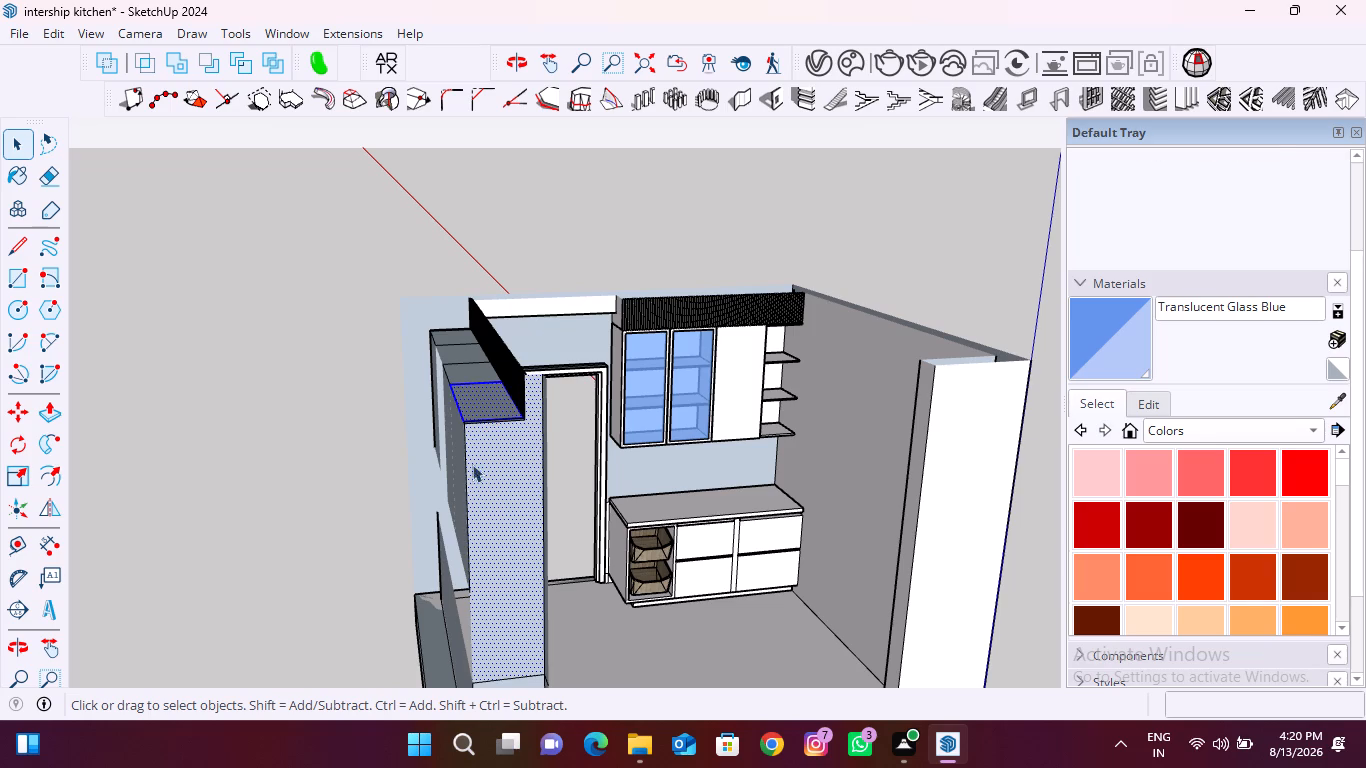
{"action": "middle_click_drag", "start_coordinate": [447, 465], "coordinate": [598, 506]}
{"action": "double_click", "coordinate": [499, 400], "text": "shift"}
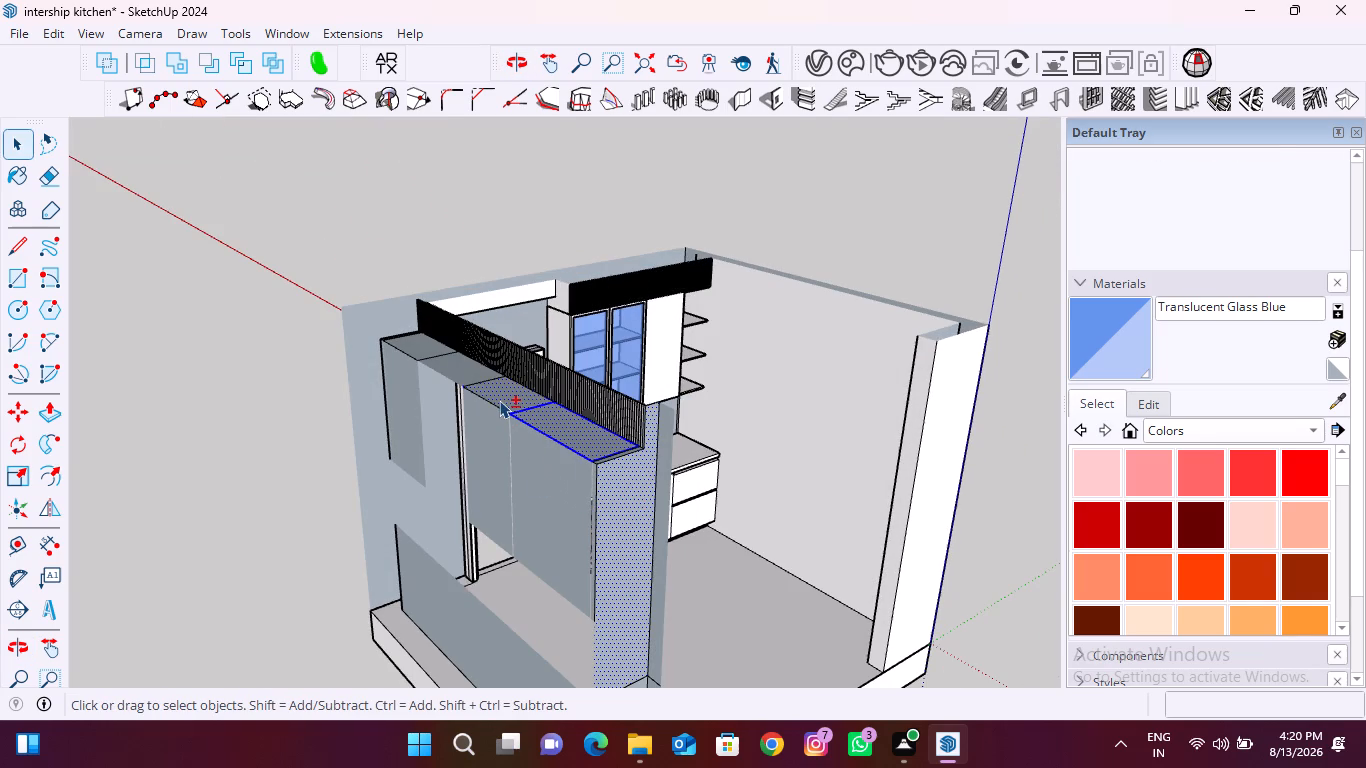
{"action": "double_click", "coordinate": [493, 424], "text": "shift"}
{"action": "double_click", "coordinate": [564, 471], "text": "shift"}
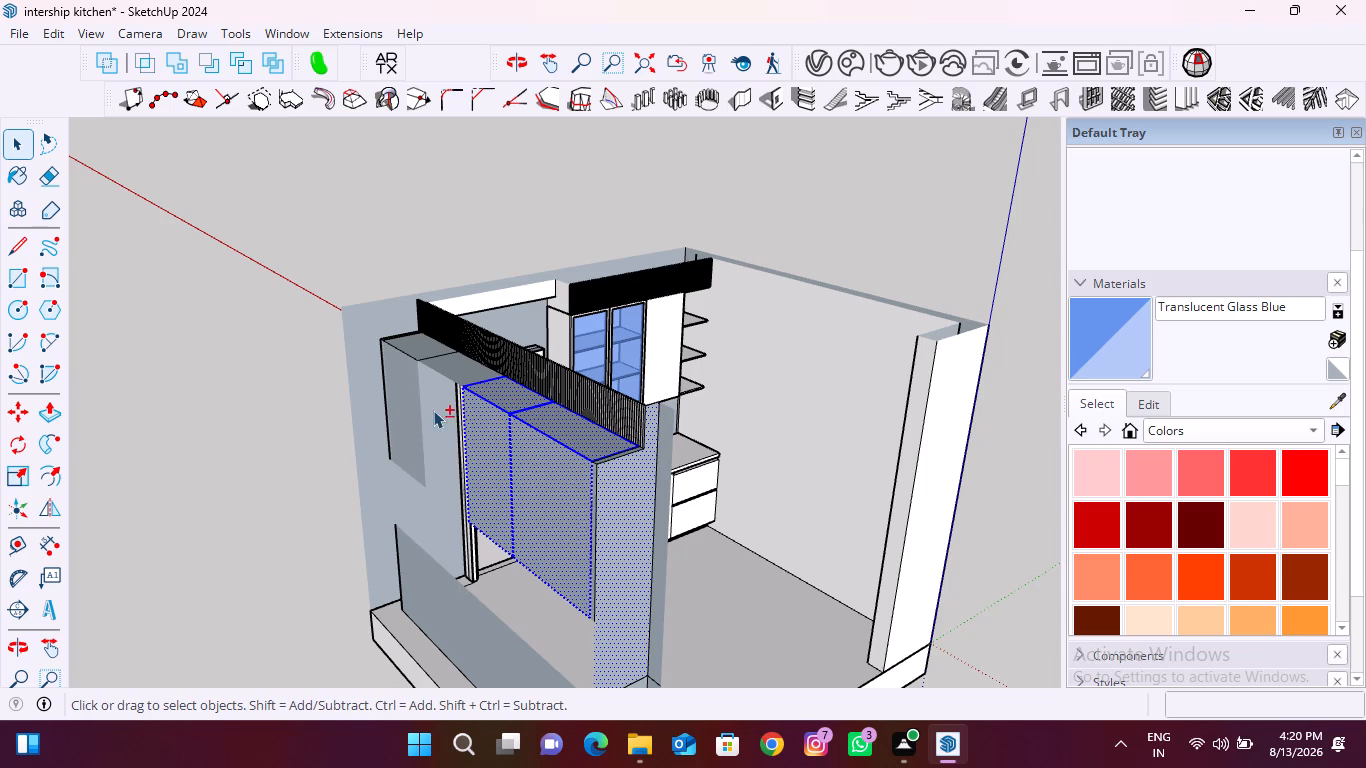
{"action": "double_click", "coordinate": [409, 396], "text": "shift"}
{"action": "double_click", "coordinate": [451, 359], "text": "shift"}
{"action": "double_click", "coordinate": [431, 342], "text": "shift"}
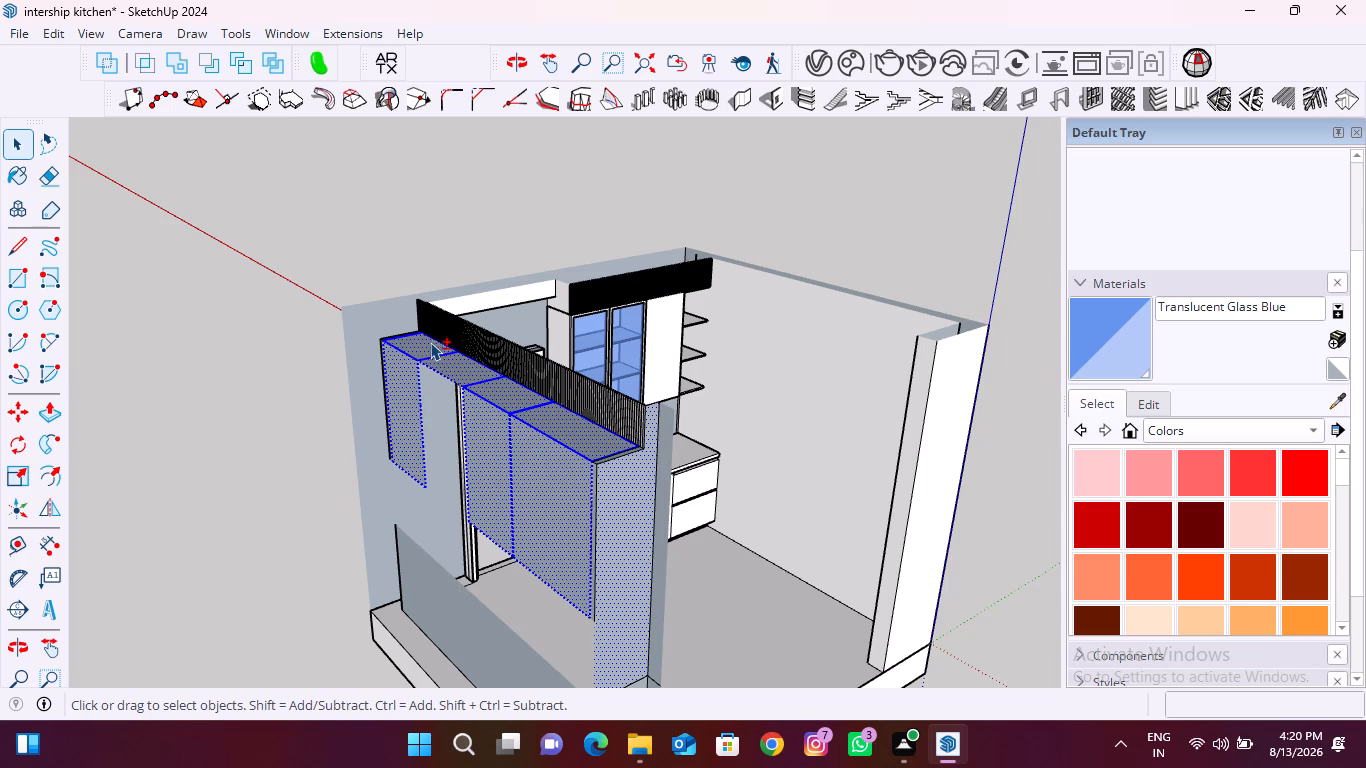
{"action": "double_click", "coordinate": [483, 335], "text": "shift"}
{"action": "left_click_drag", "start_coordinate": [354, 257], "coordinate": [685, 504], "text": "shift"}
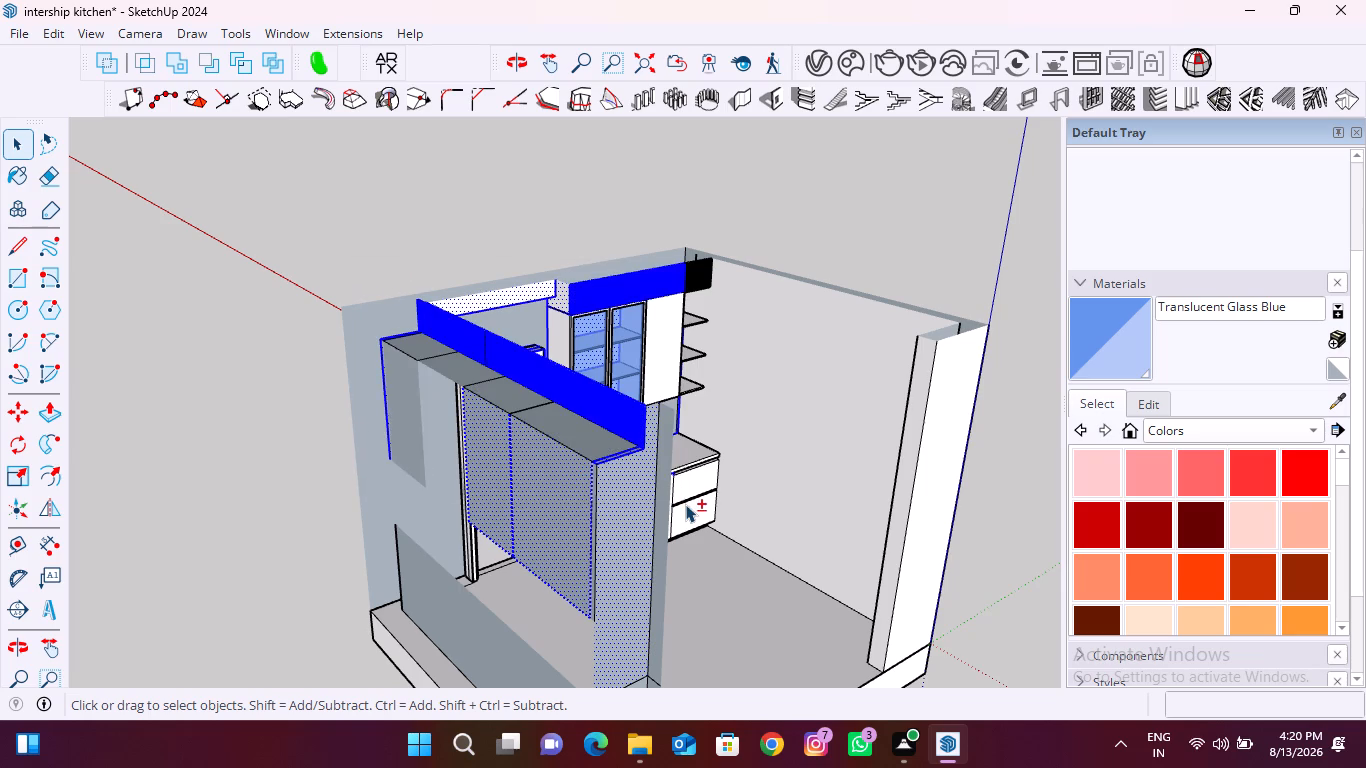
{"action": "scroll", "coordinate": [347, 454], "scroll_direction": "down", "scroll_amount": 6, "text": "shift"}
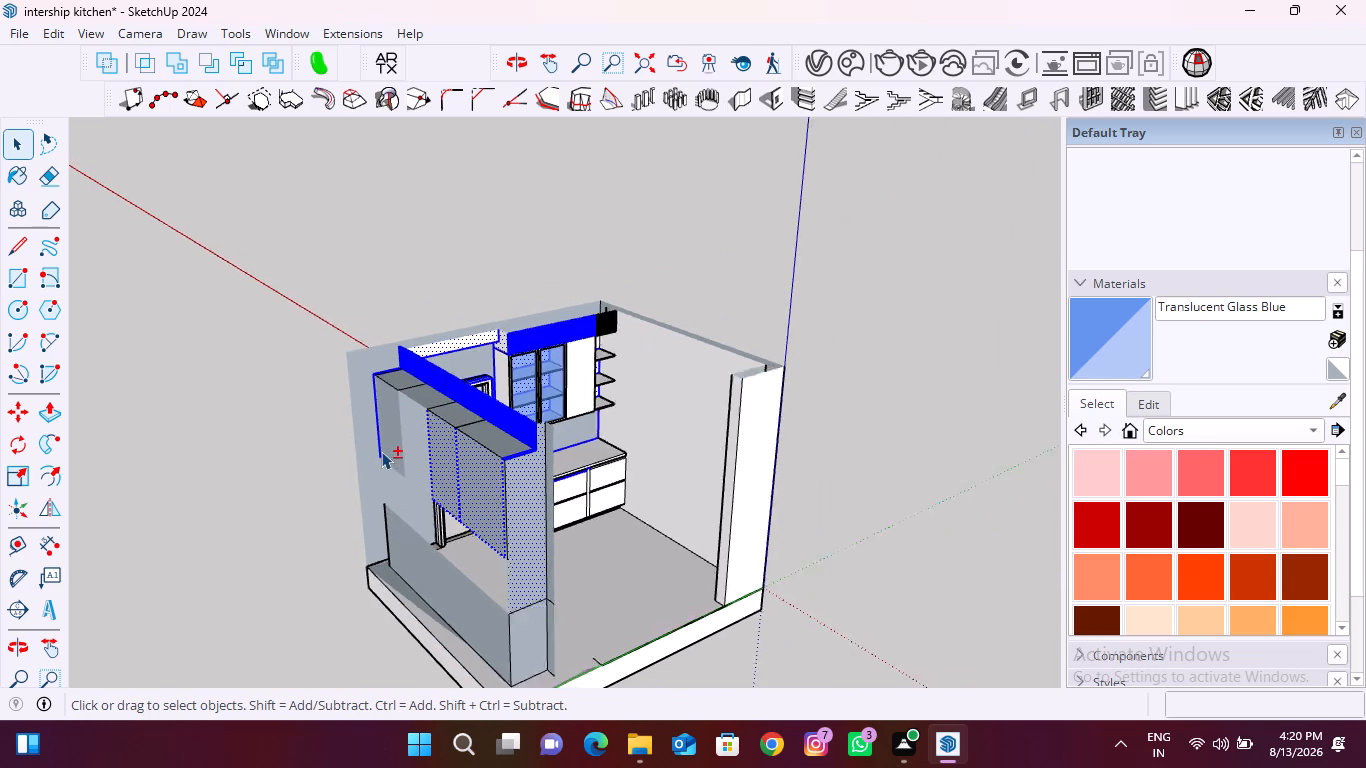
{"action": "scroll", "coordinate": [381, 451], "scroll_direction": "down", "scroll_amount": 2, "text": "shift"}
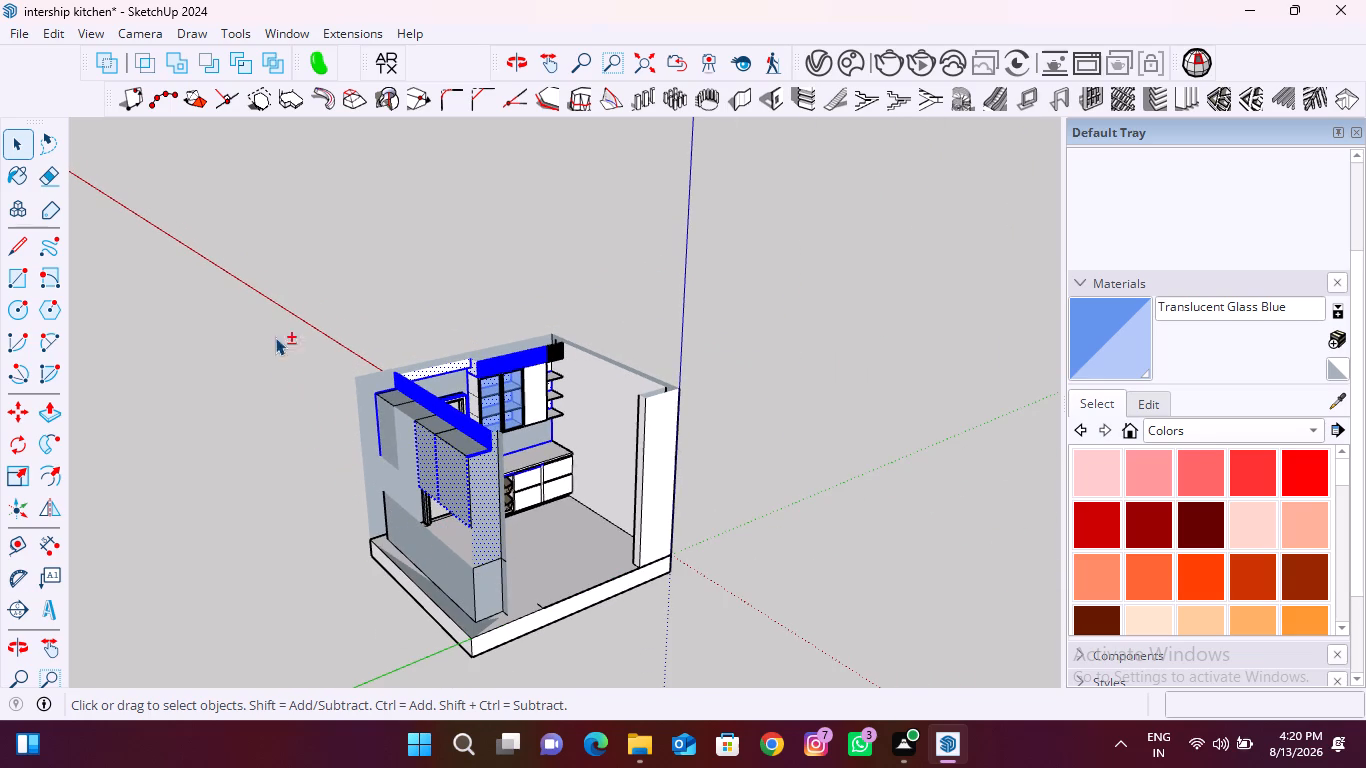
{"action": "left_click_drag", "start_coordinate": [278, 332], "coordinate": [512, 655], "text": "shift"}
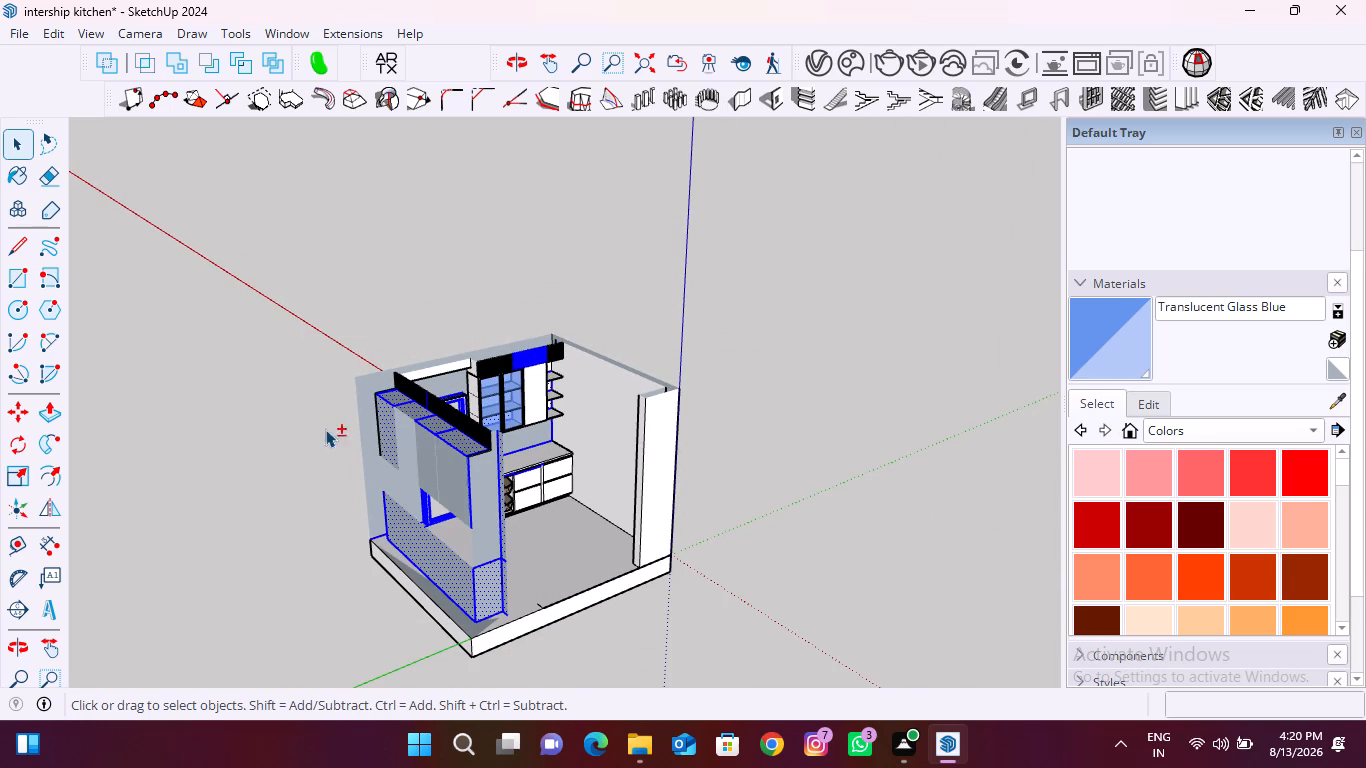
{"action": "left_click_drag", "start_coordinate": [216, 303], "coordinate": [529, 667], "text": "shift"}
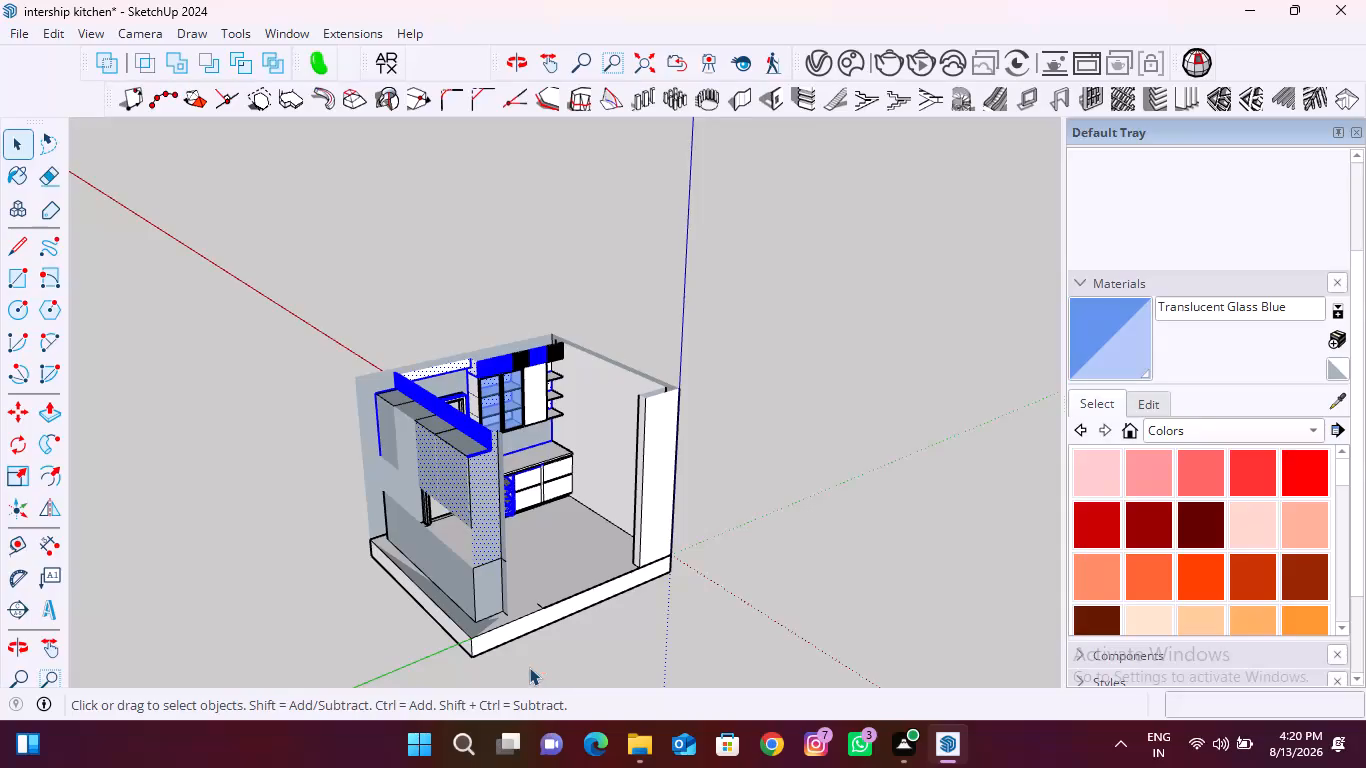
{"action": "right_click", "coordinate": [460, 479]}
{"action": "left_click", "coordinate": [531, 57]}
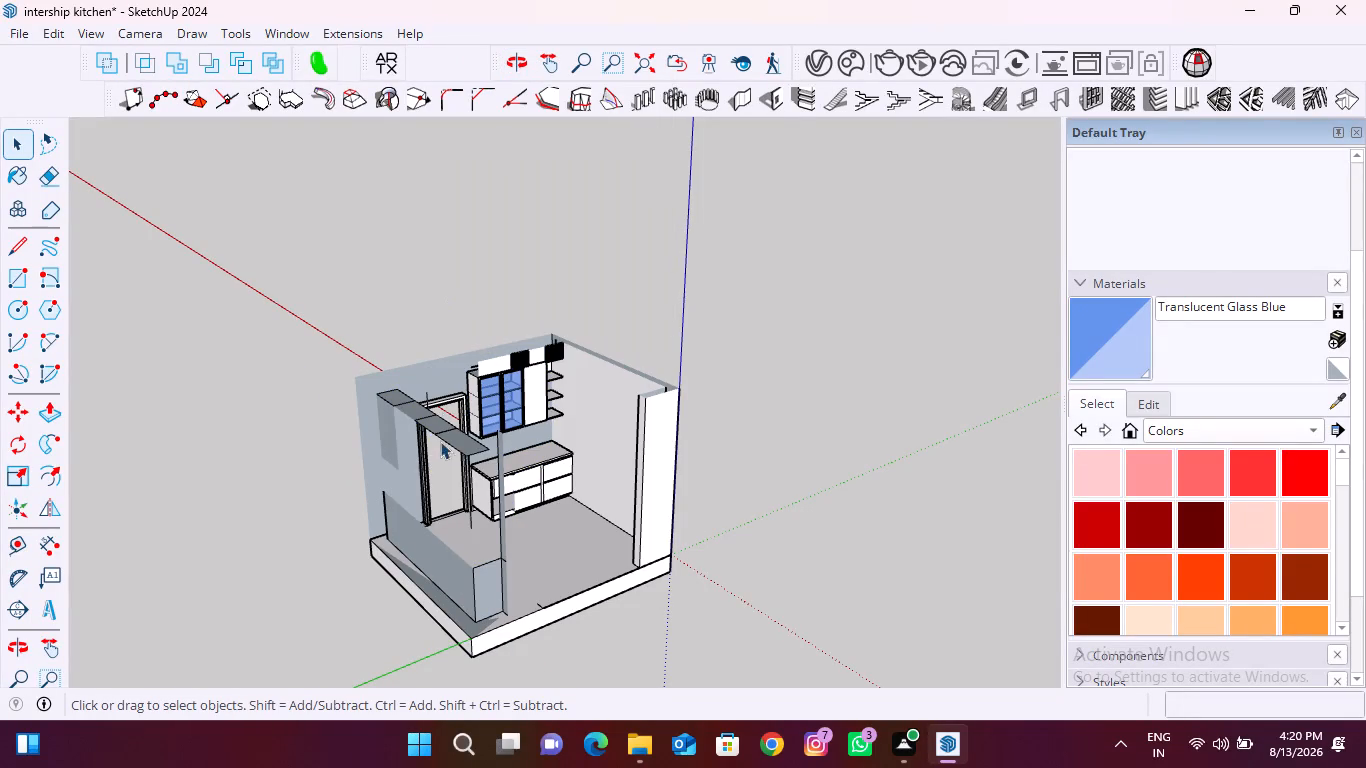
Hide the remaining cabinet top faces, the door frame and the low wall faces on the opened side.
{"action": "left_click_drag", "start_coordinate": [273, 315], "coordinate": [529, 675], "text": "shift"}
{"action": "right_click", "coordinate": [438, 486], "text": "shift"}
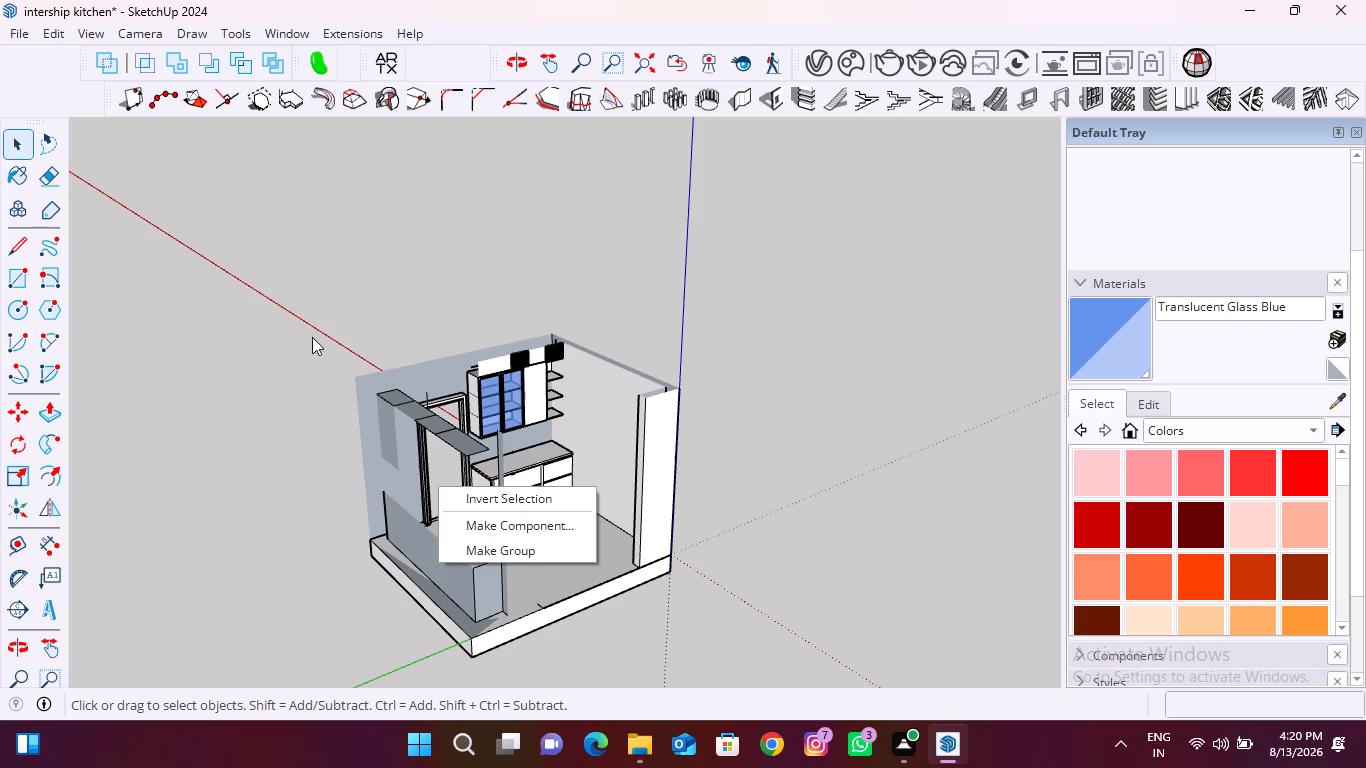
{"action": "left_click_drag", "start_coordinate": [244, 285], "coordinate": [536, 701]}
{"action": "right_click", "coordinate": [431, 456]}
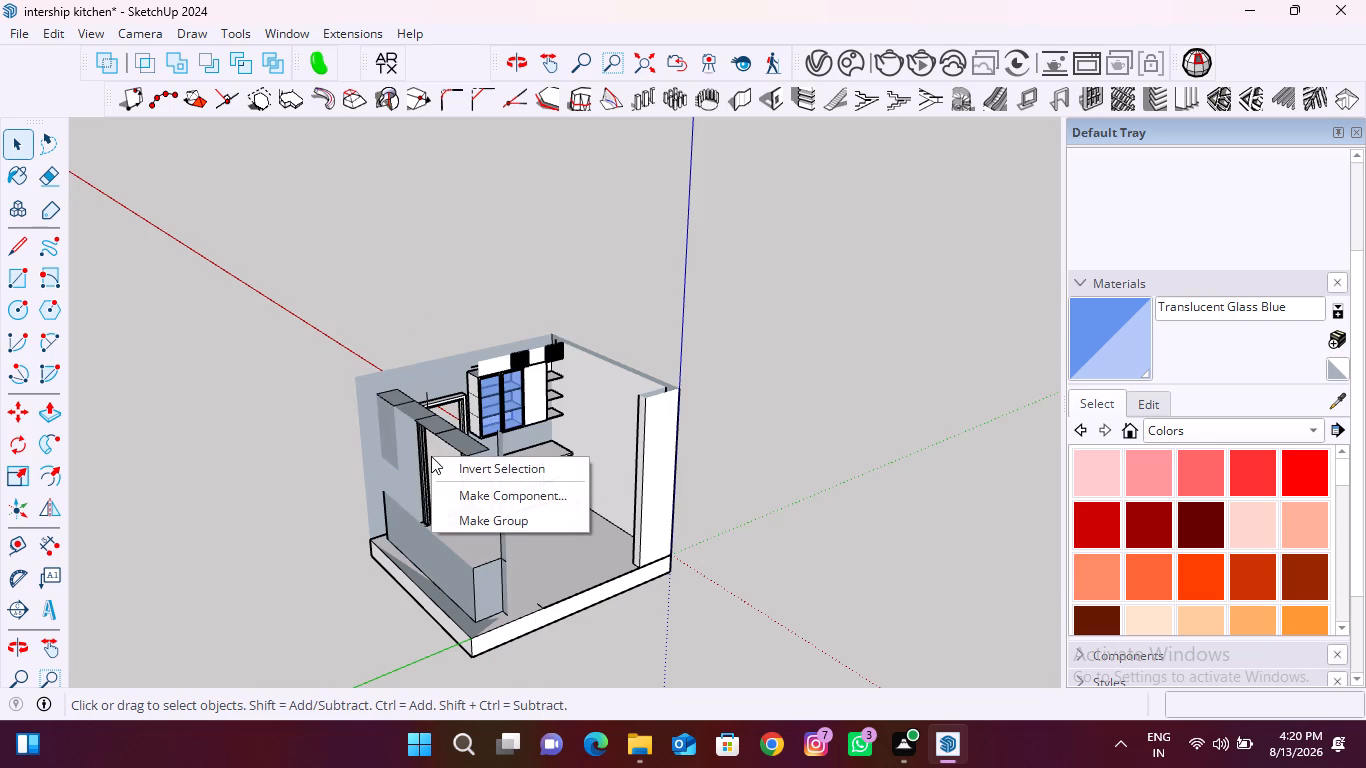
{"action": "left_click_drag", "start_coordinate": [262, 295], "coordinate": [521, 690]}
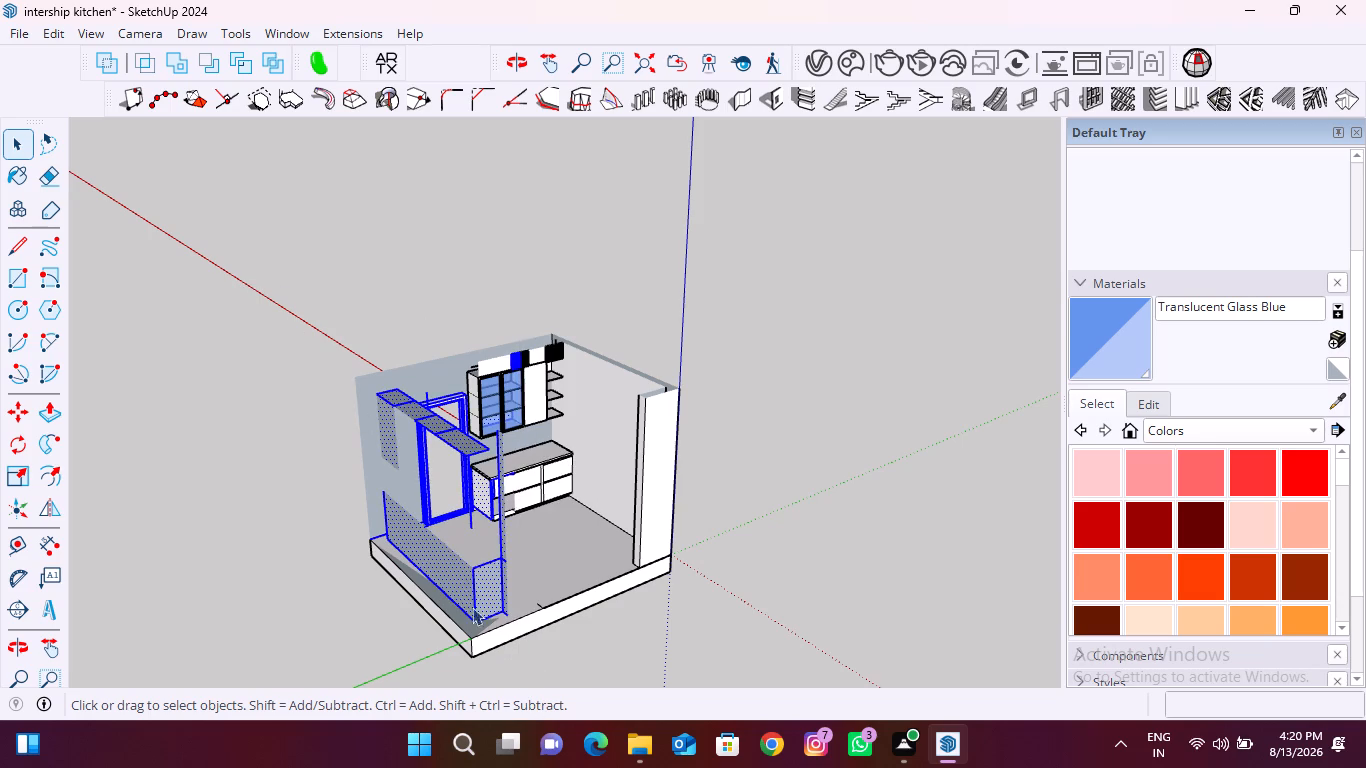
{"action": "right_click", "coordinate": [463, 570]}
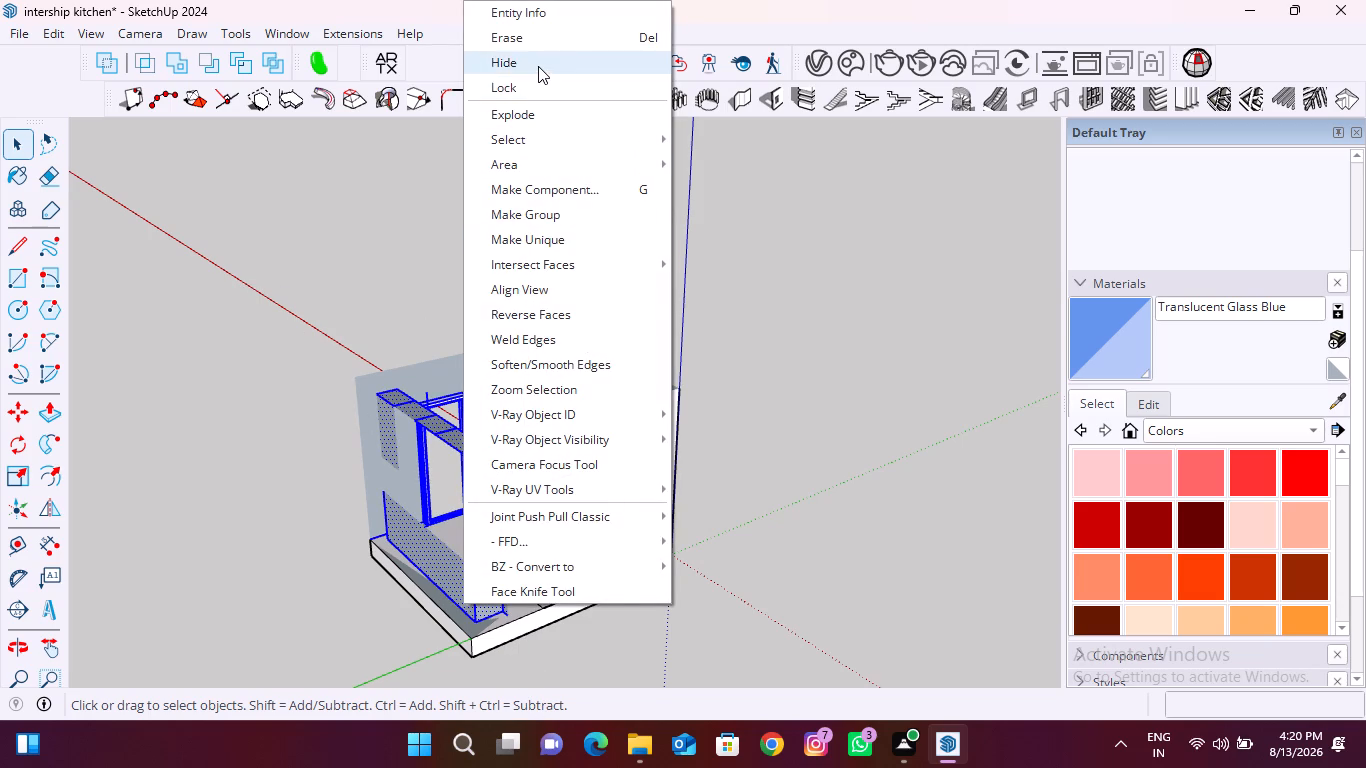
{"action": "left_click", "coordinate": [538, 66]}
Examine the room's interior from the opened side, towards the bare wall beside the glass cabinet and drawer unit.
{"action": "middle_click_drag", "start_coordinate": [437, 633], "coordinate": [728, 598]}
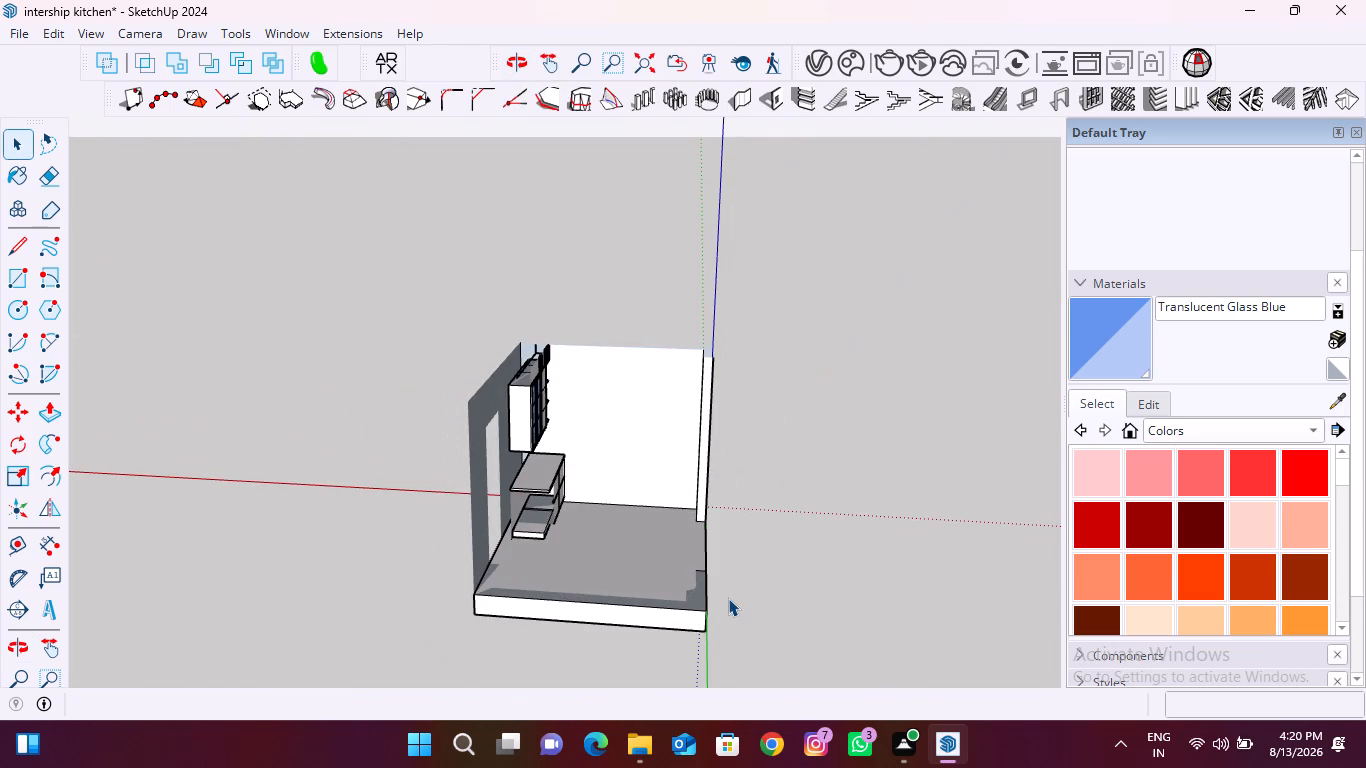
{"action": "scroll", "coordinate": [687, 354], "scroll_direction": "up", "scroll_amount": 10}
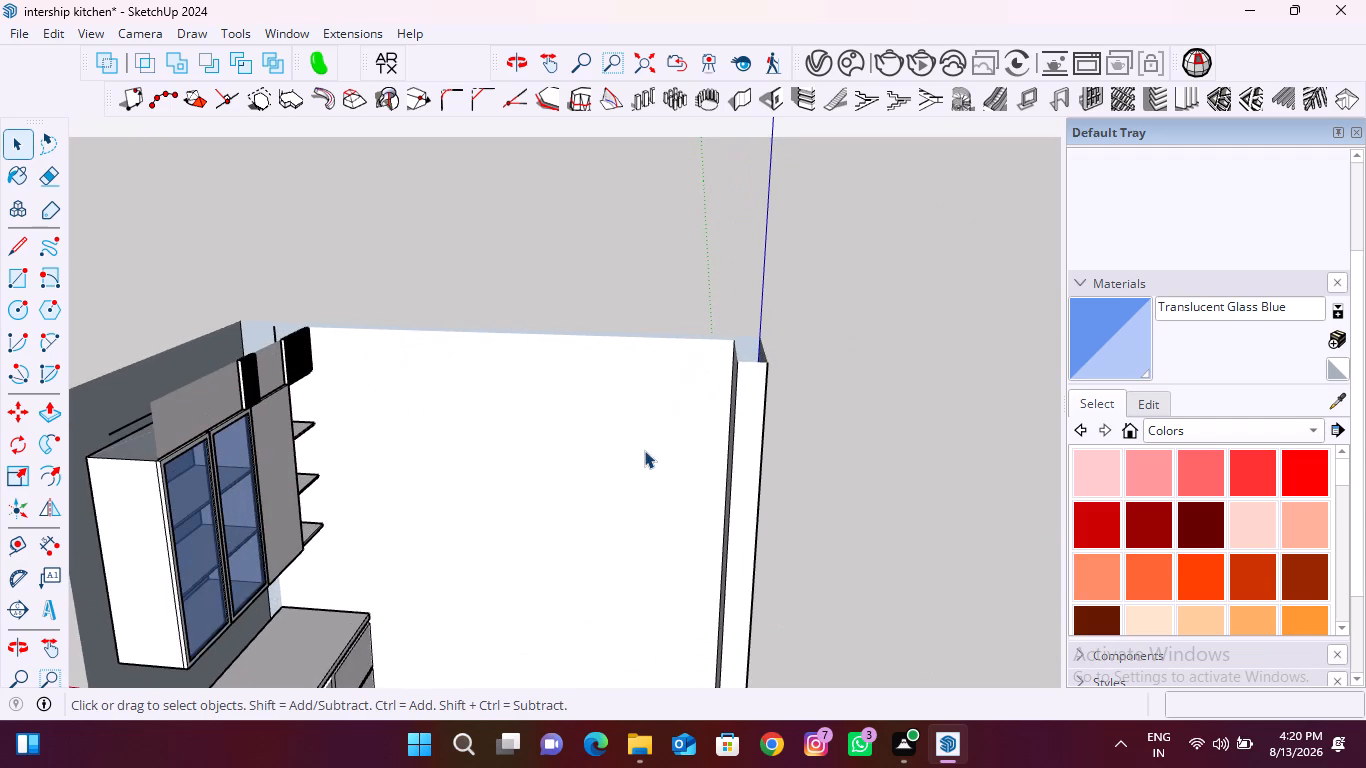
{"action": "middle_click_drag", "start_coordinate": [644, 450], "coordinate": [657, 287]}
{"action": "scroll", "coordinate": [495, 356], "scroll_direction": "down", "scroll_amount": 9}
{"action": "middle_click_drag", "start_coordinate": [535, 492], "coordinate": [592, 596]}
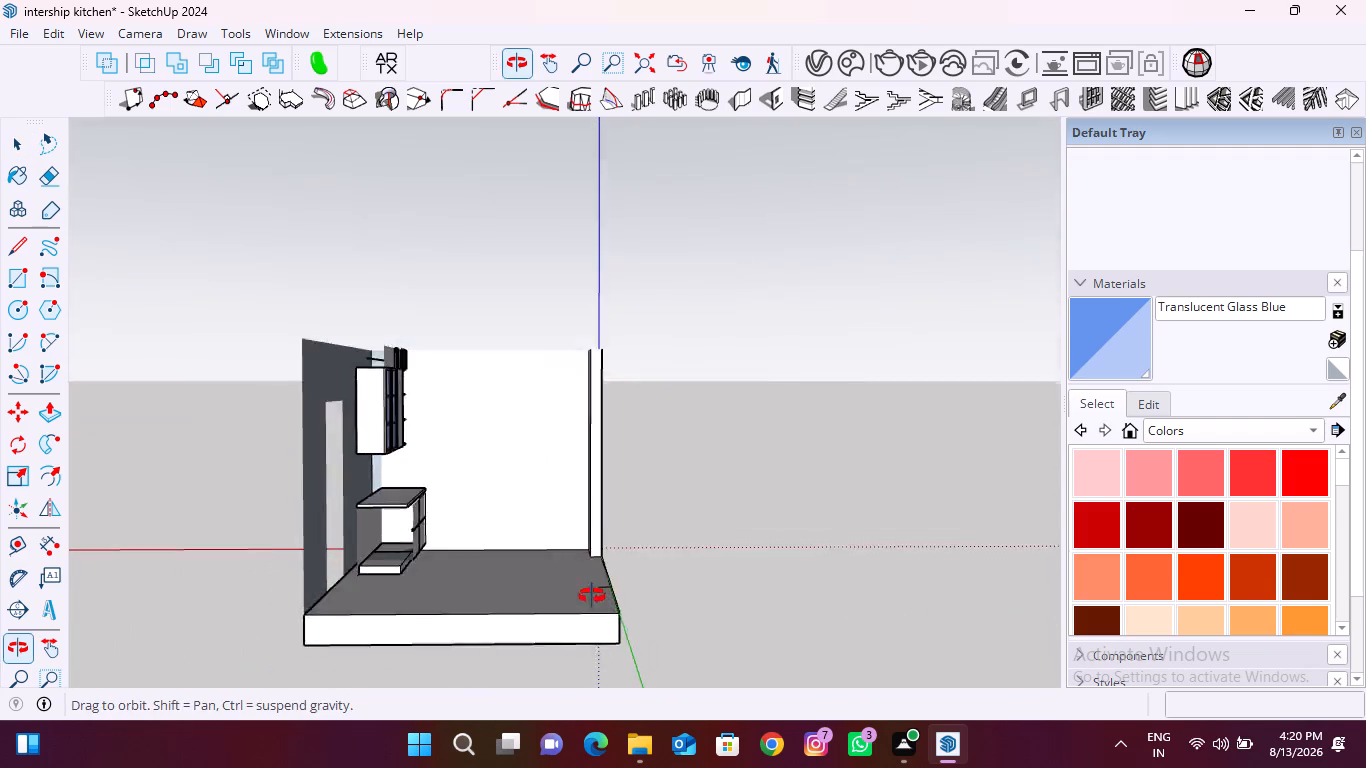
{"action": "middle_click_drag", "start_coordinate": [592, 596], "coordinate": [592, 603]}
{"action": "scroll", "coordinate": [569, 525], "scroll_direction": "up", "scroll_amount": 5}
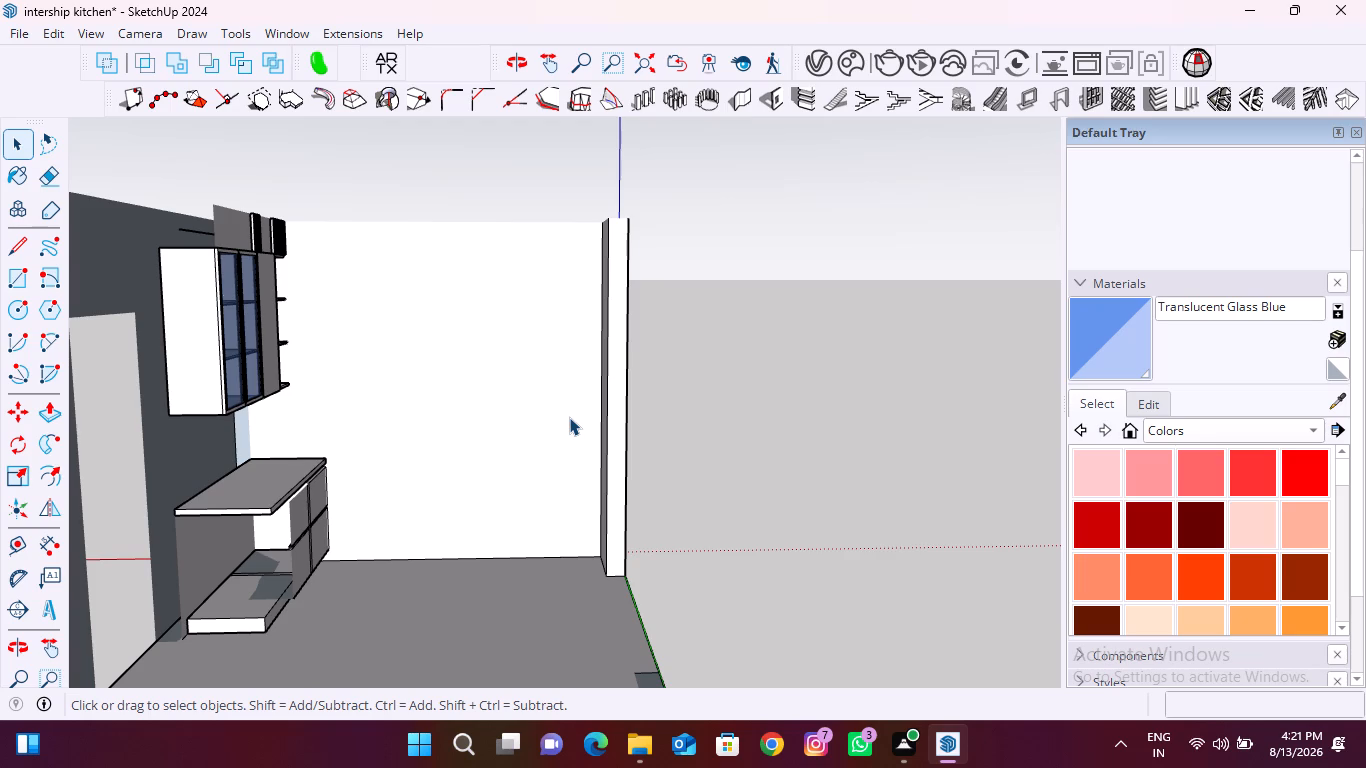
Place horizontal guides on the bare wall 100 mm above the floor, 720 mm above that, and 40 mm higher again.
{"action": "key", "text": "t"}
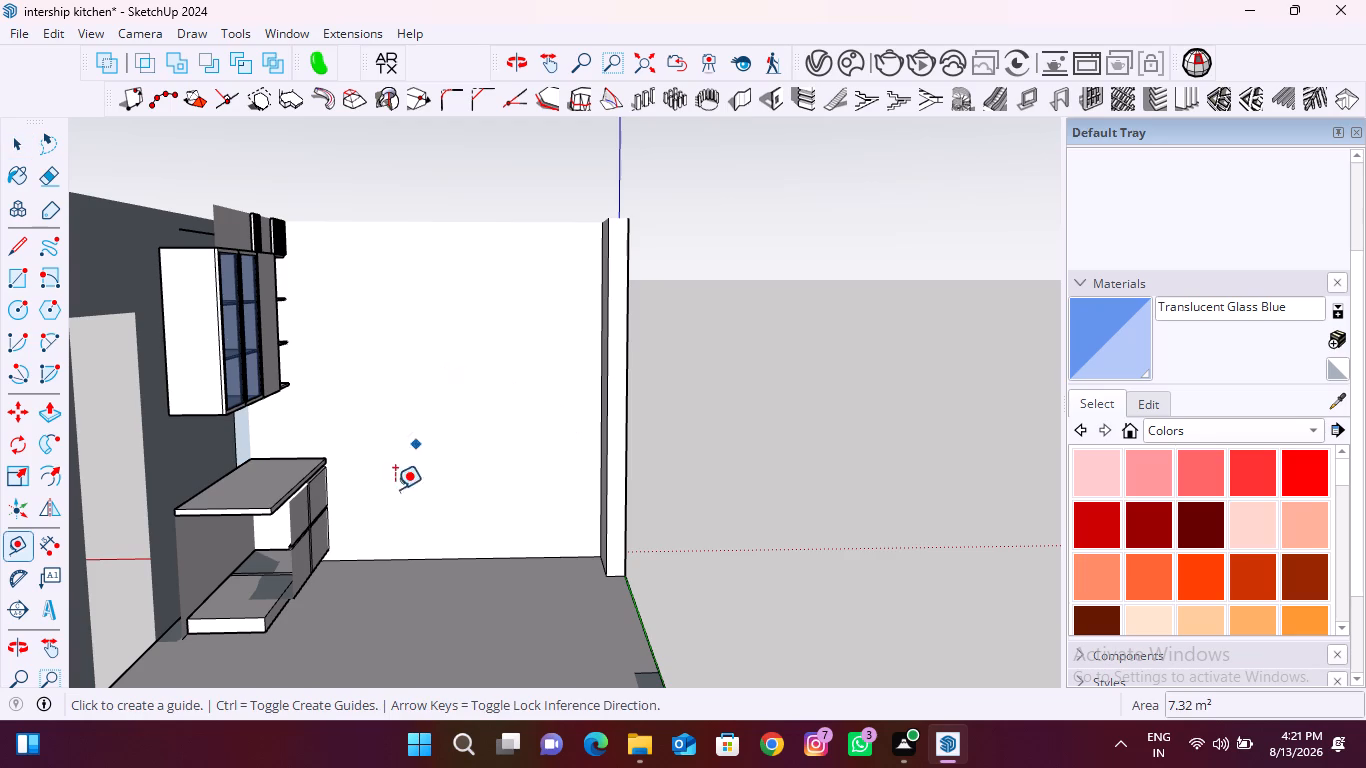
{"action": "scroll", "coordinate": [366, 538], "scroll_direction": "up", "scroll_amount": 7}
{"action": "left_click", "coordinate": [402, 580]}
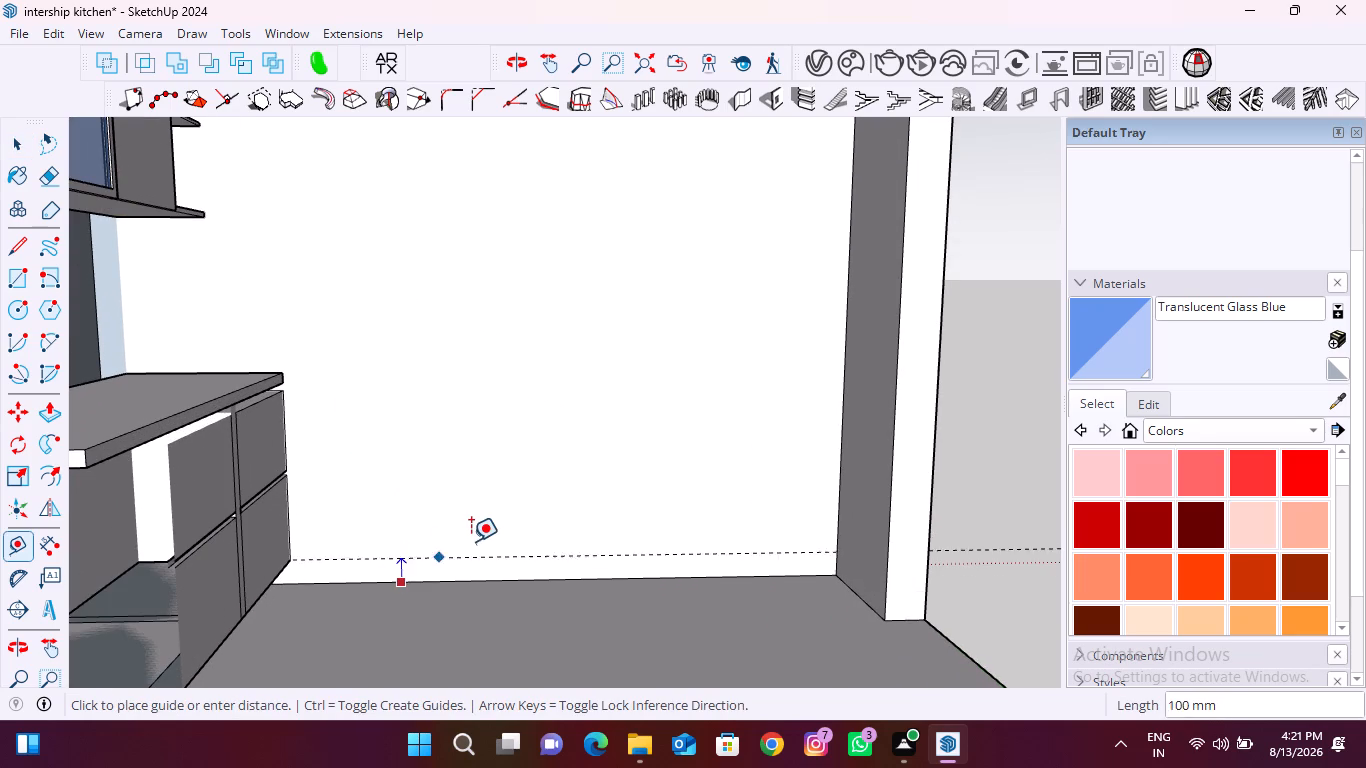
{"action": "type", "text": "100"}
{"action": "key", "text": "Return"}
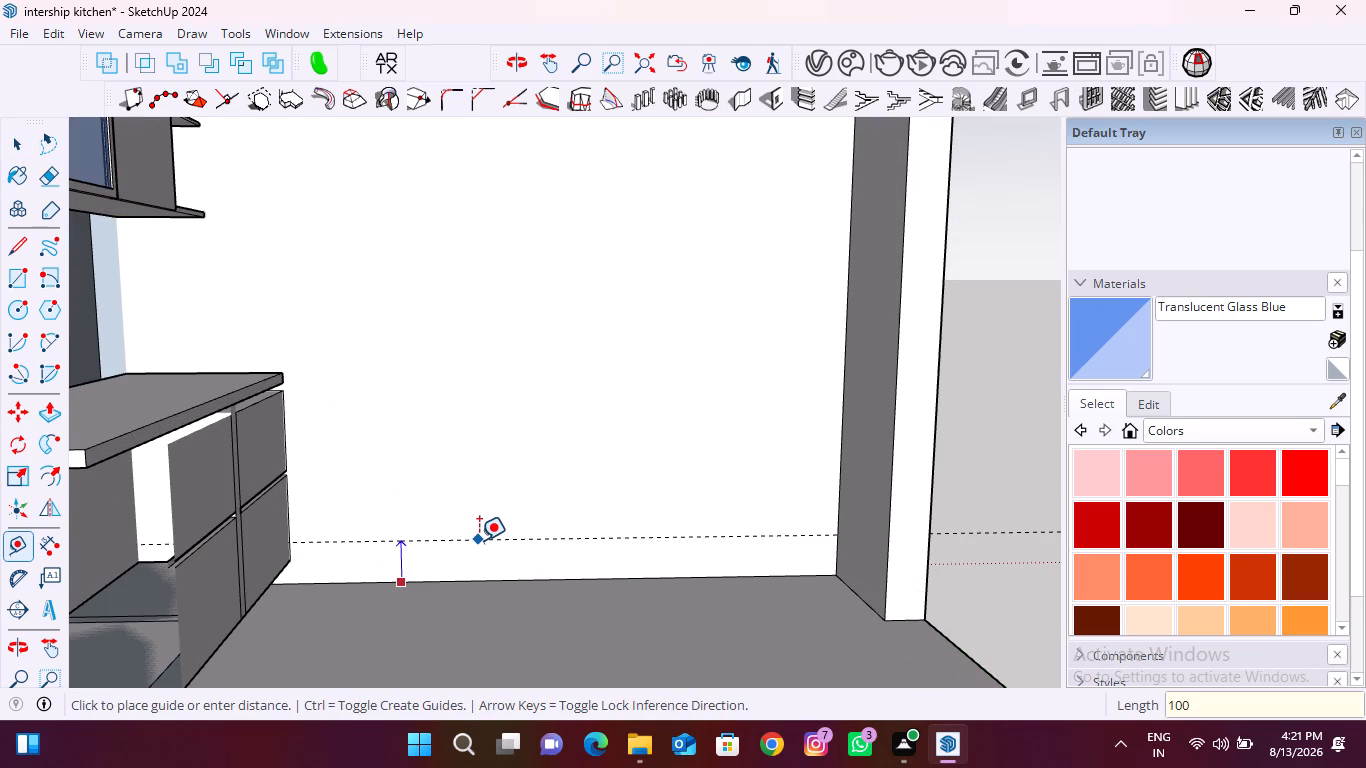
{"action": "left_click", "coordinate": [485, 553]}
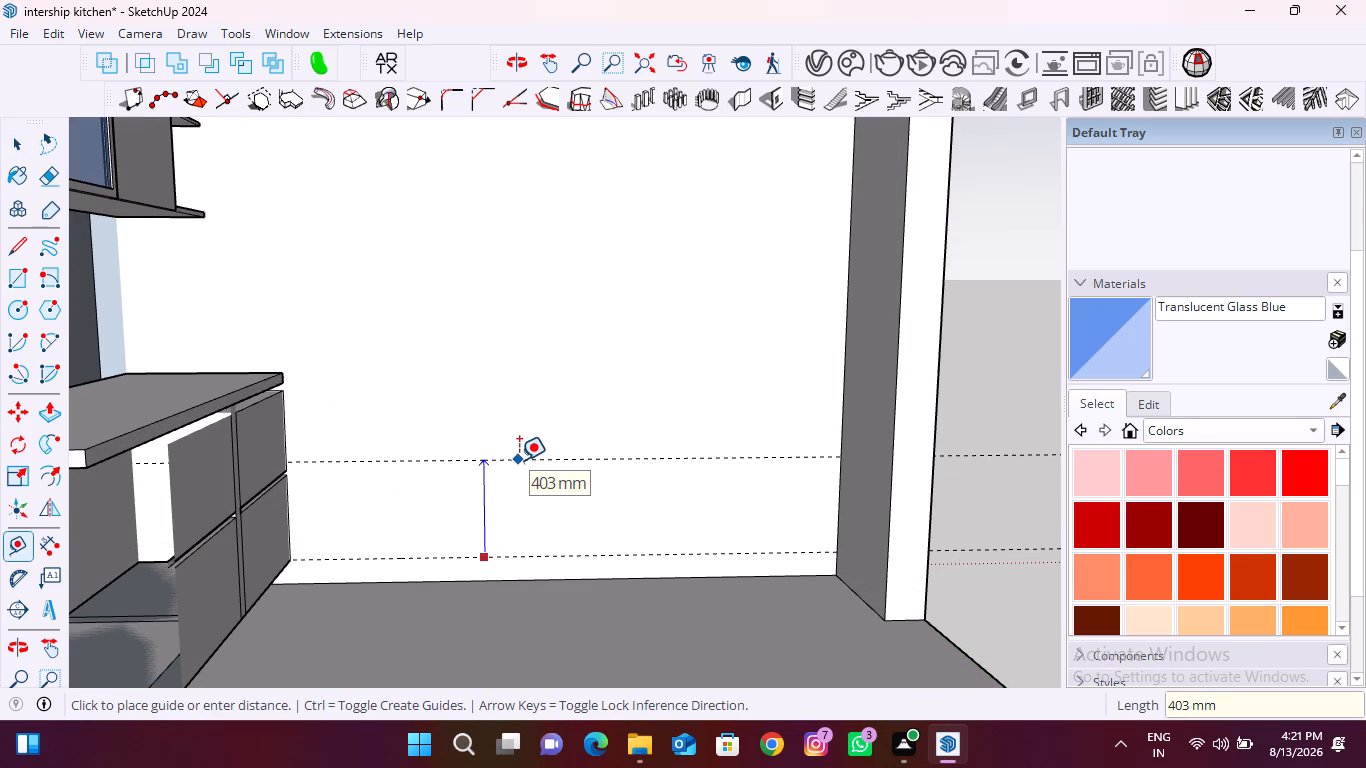
{"action": "type", "text": "720"}
{"action": "key", "text": "Return"}
{"action": "left_click", "coordinate": [480, 385]}
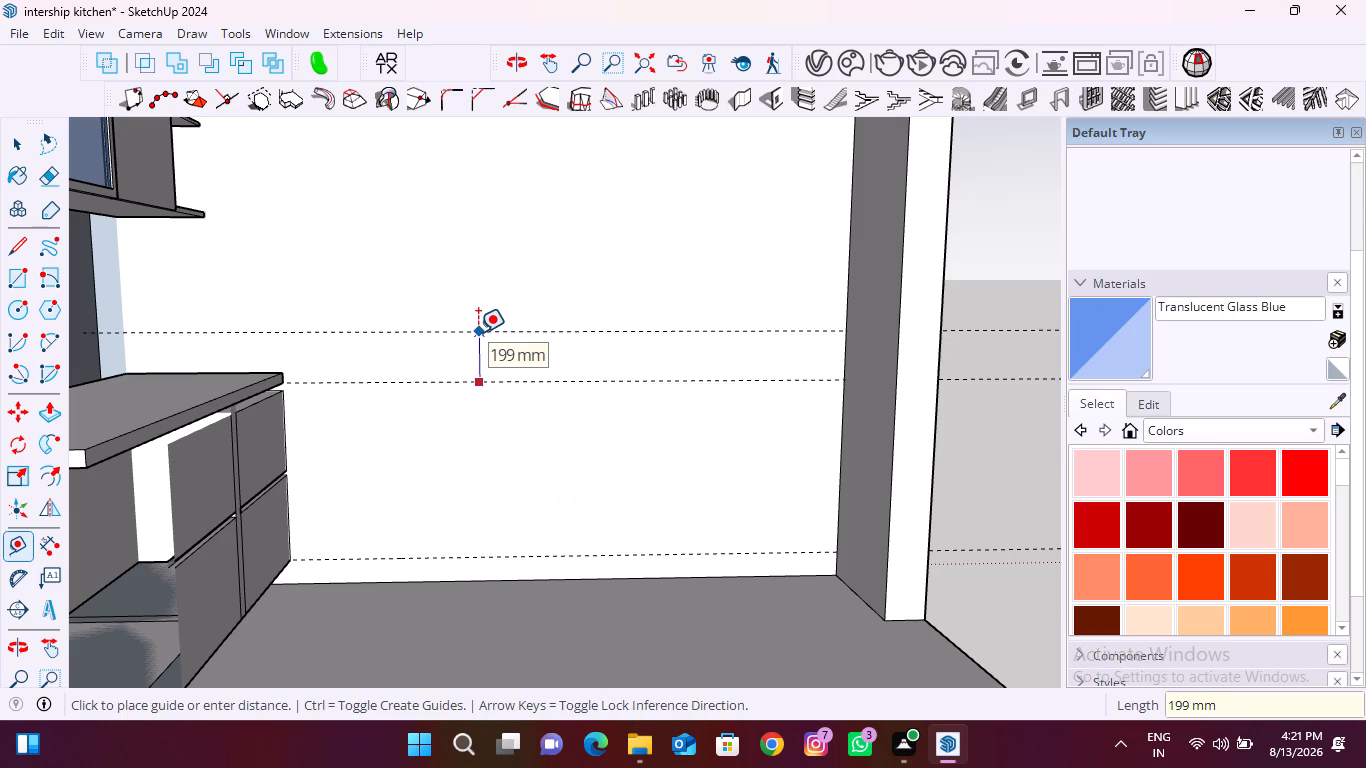
{"action": "type", "text": "40"}
{"action": "key", "text": "Return"}
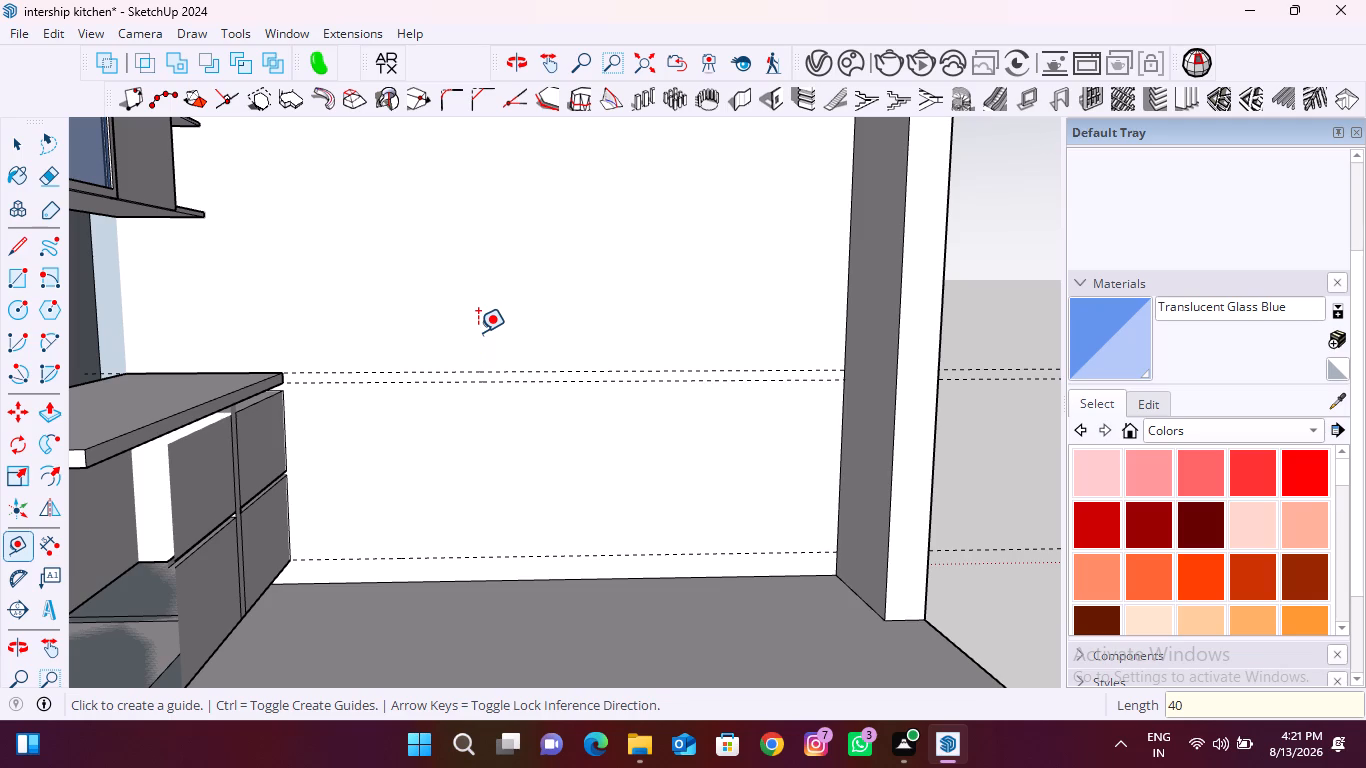
Add horizontal guides 600 mm above the countertop-level guide at the lowest open shelf, and about 1030 mm higher at the fluted panel's bottom edge.
{"action": "left_click", "coordinate": [389, 373]}
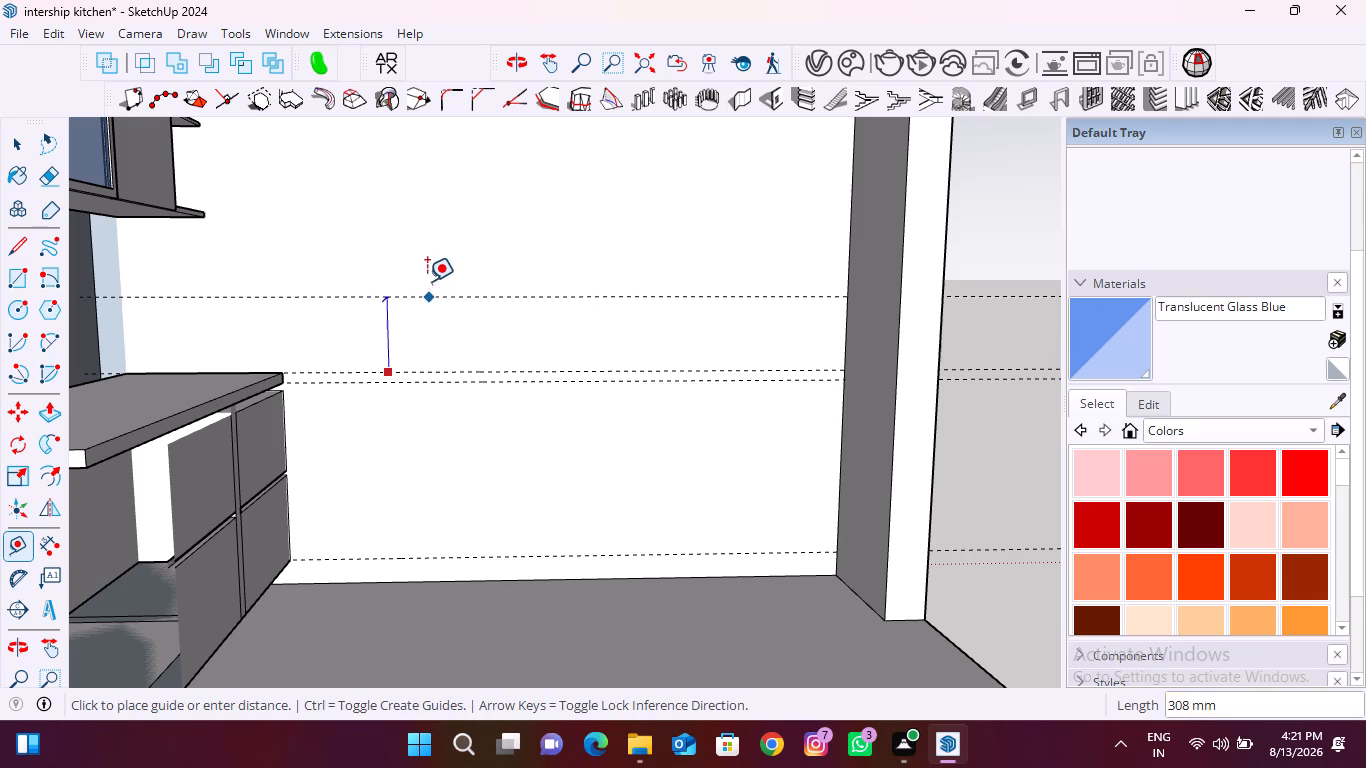
{"action": "left_click", "coordinate": [198, 218]}
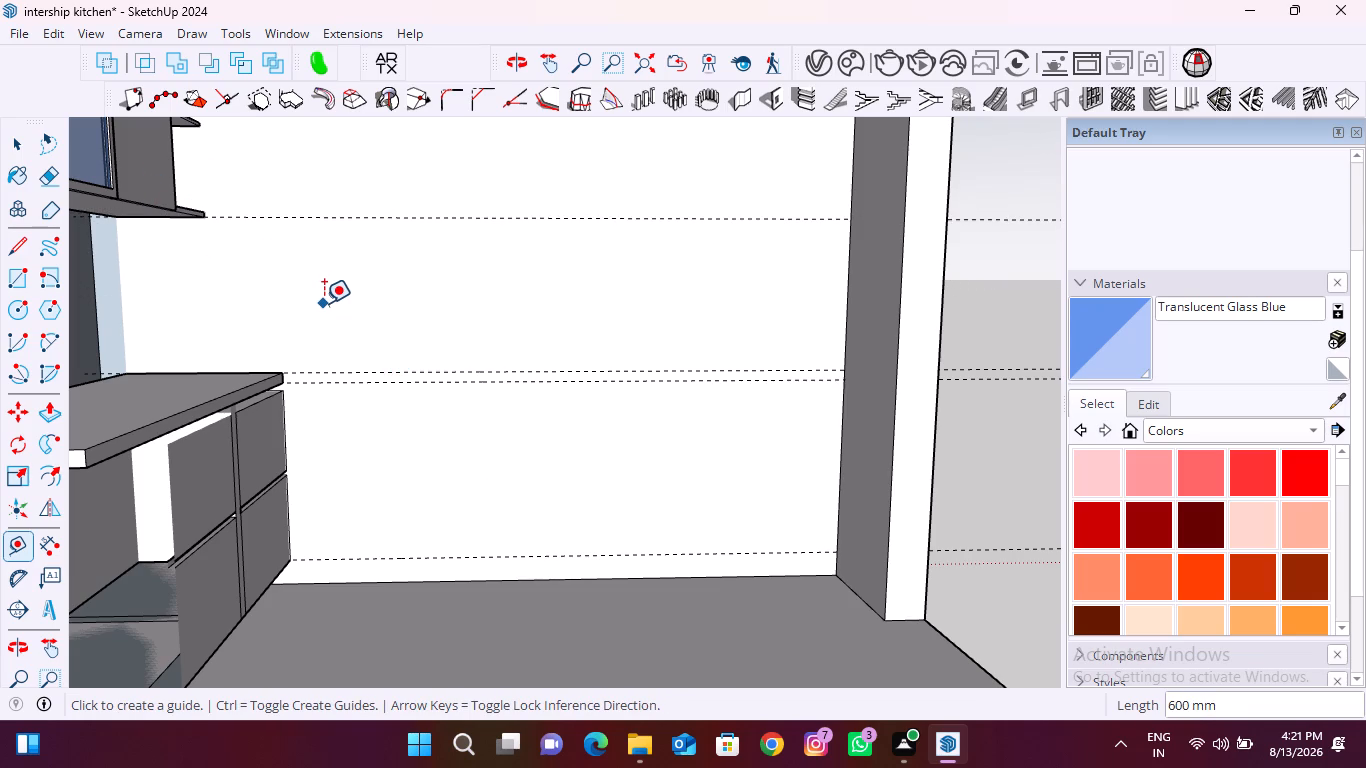
{"action": "scroll", "coordinate": [265, 348], "scroll_direction": "down", "scroll_amount": 3}
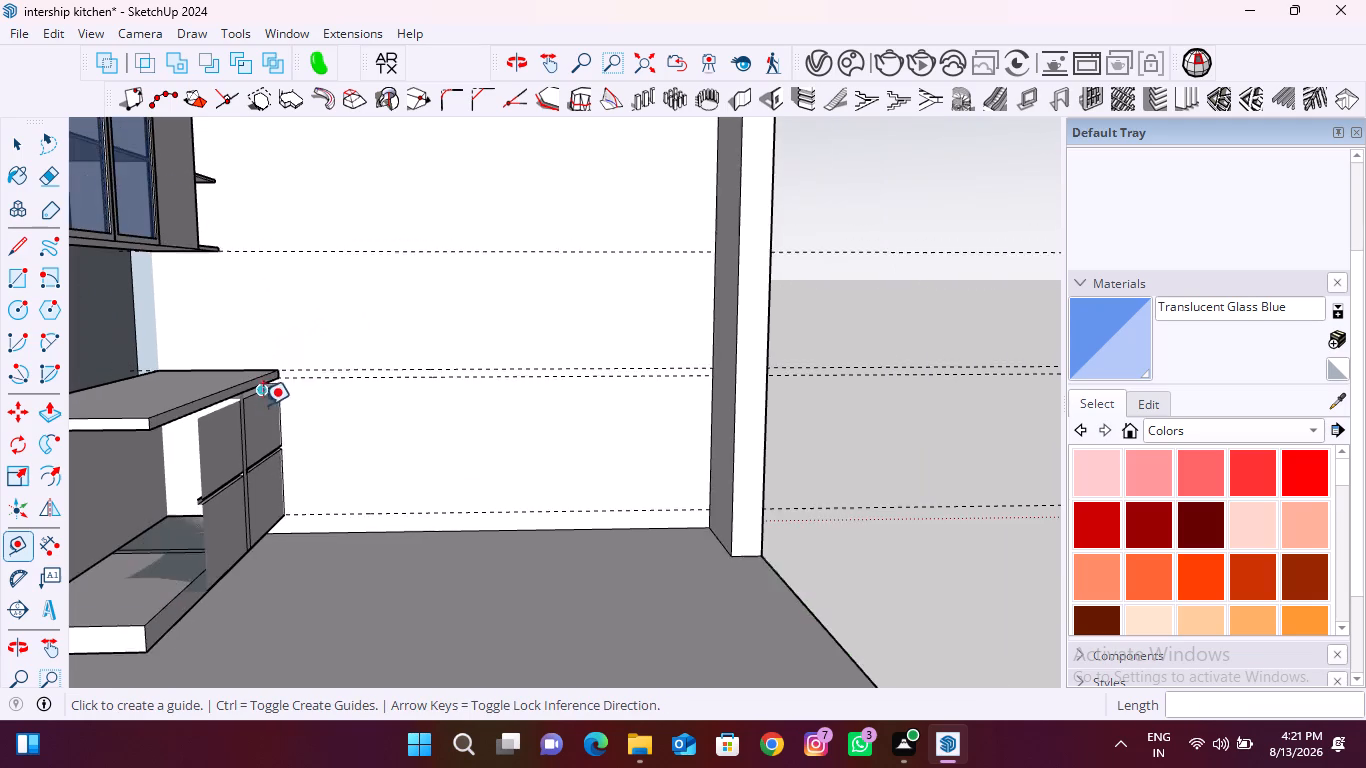
{"action": "scroll", "coordinate": [264, 439], "scroll_direction": "down", "scroll_amount": 7}
{"action": "scroll", "coordinate": [230, 209], "scroll_direction": "up", "scroll_amount": 13}
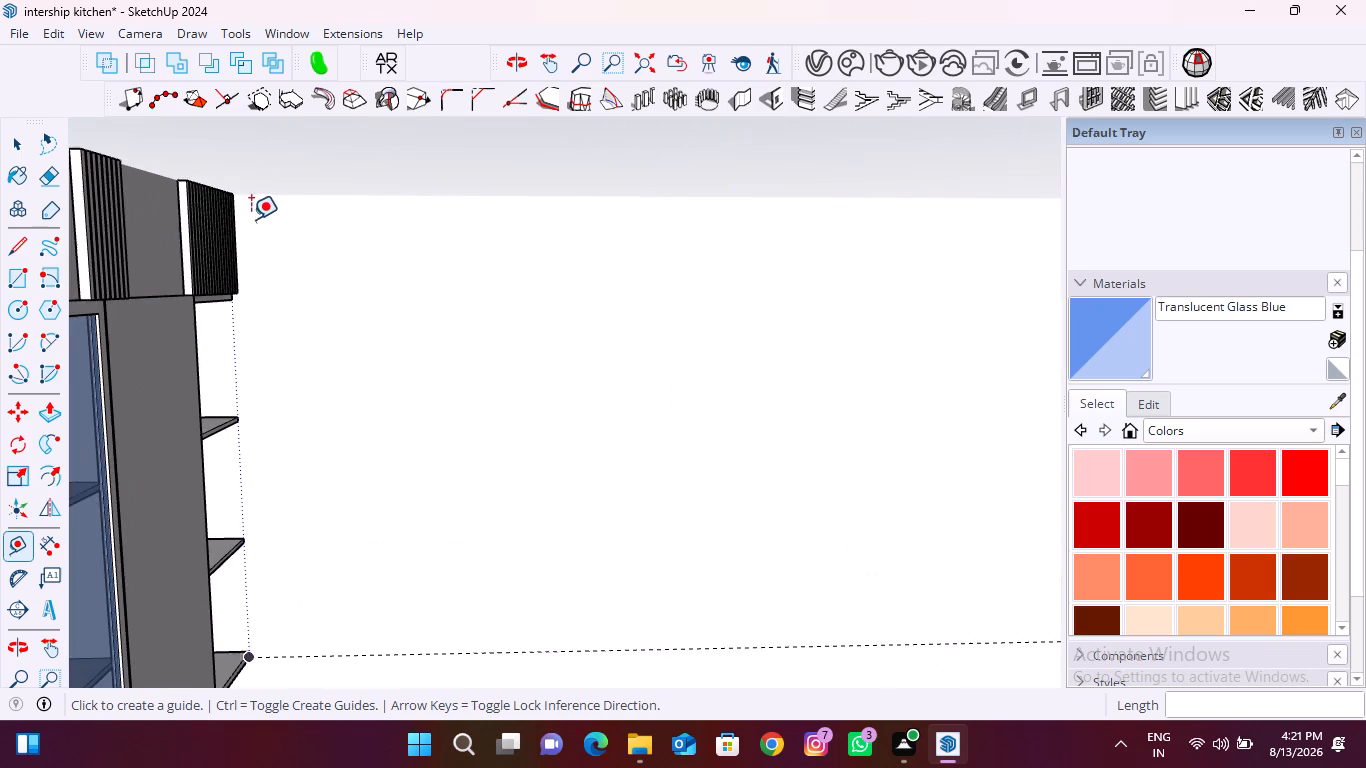
{"action": "scroll", "coordinate": [262, 224], "scroll_direction": "down", "scroll_amount": 3}
{"action": "left_click", "coordinate": [291, 559]}
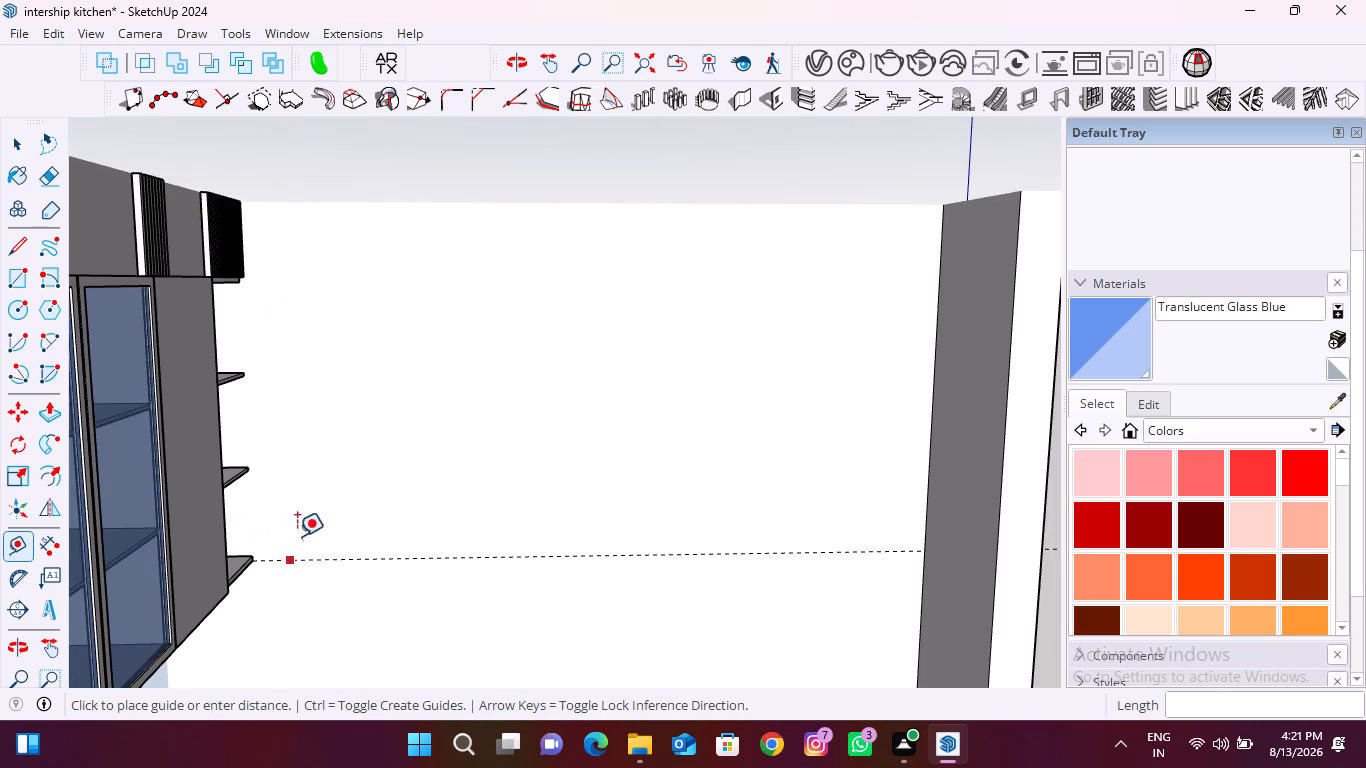
{"action": "scroll", "coordinate": [240, 280], "scroll_direction": "up", "scroll_amount": 8}
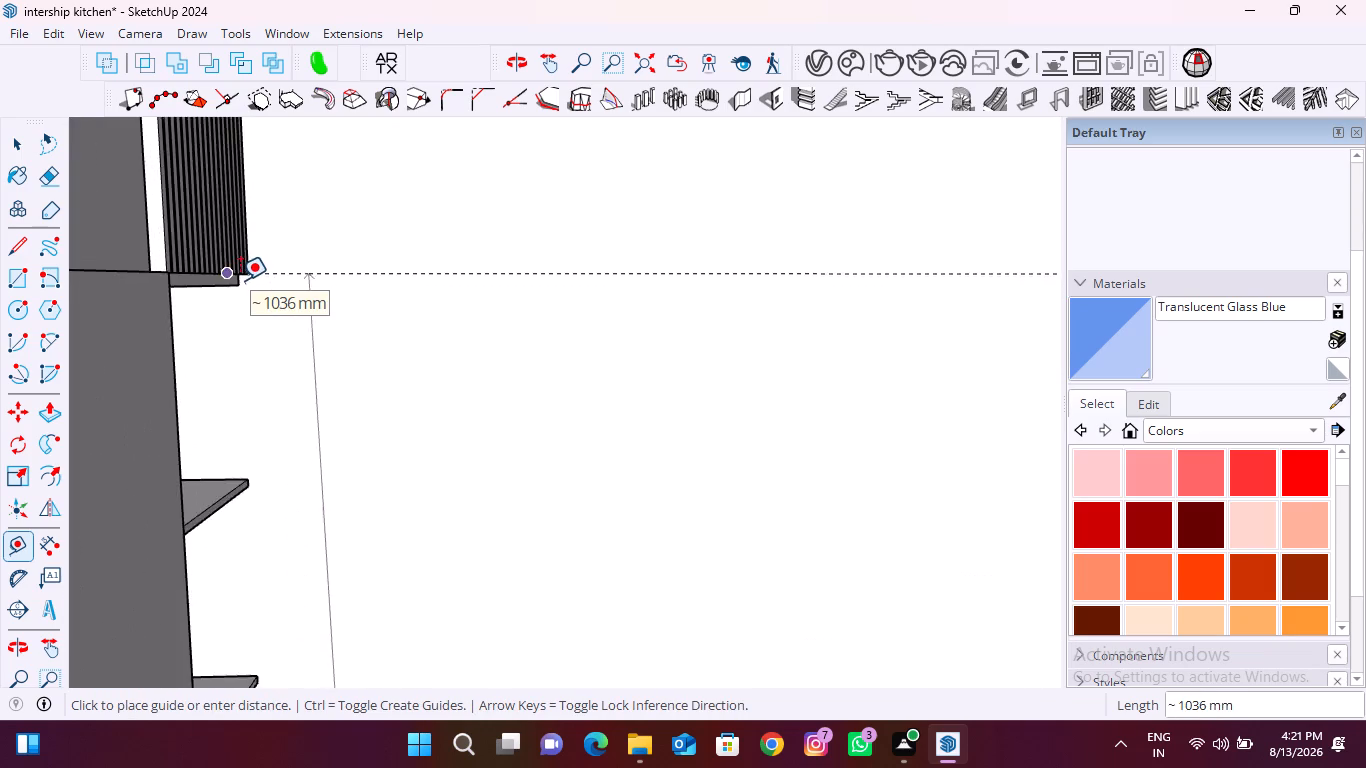
{"action": "scroll", "coordinate": [240, 280], "scroll_direction": "up", "scroll_amount": 19}
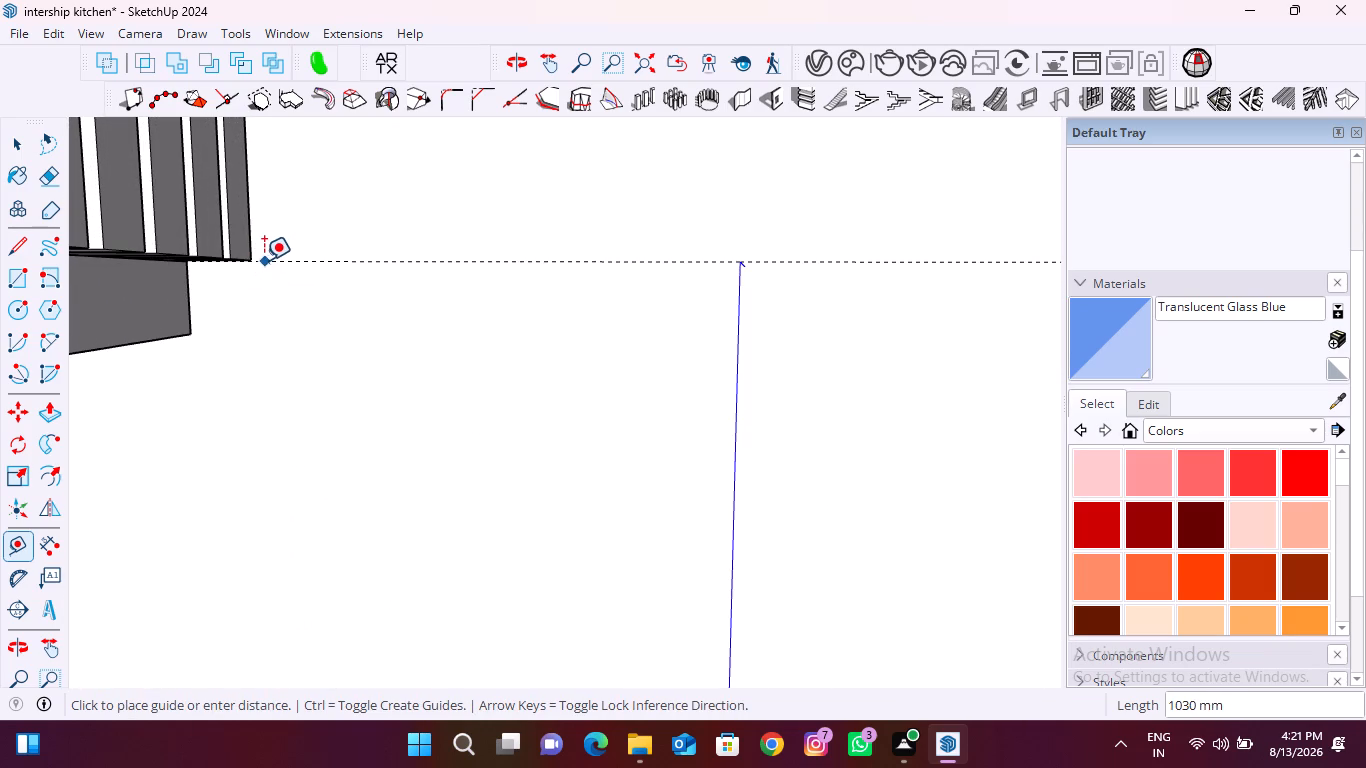
{"action": "left_click", "coordinate": [254, 256]}
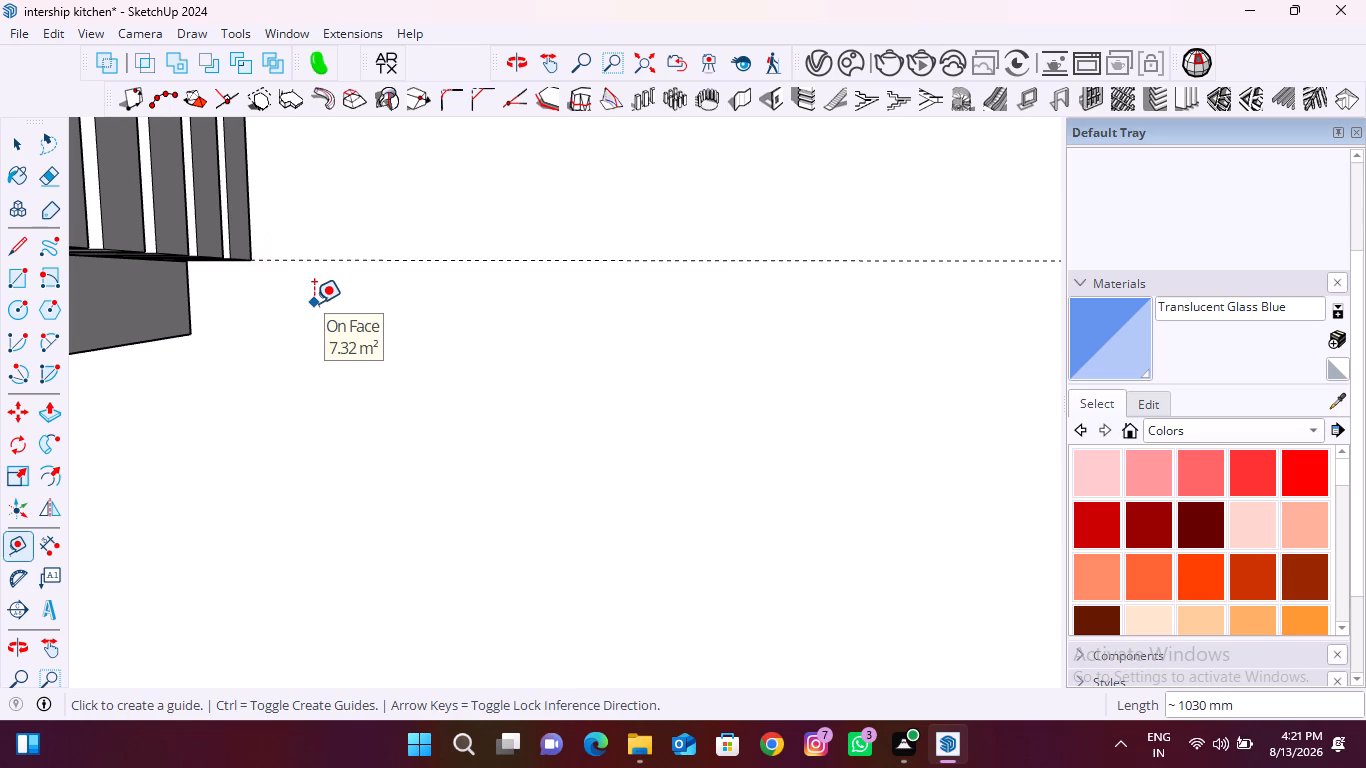
Place vertical guides on the bare wall 1005 mm from the corner opposite the glass cabinet and 450 mm further towards the cabinet.
{"action": "scroll", "coordinate": [305, 309], "scroll_direction": "down", "scroll_amount": 20}
{"action": "scroll", "coordinate": [305, 309], "scroll_direction": "down", "scroll_amount": 9}
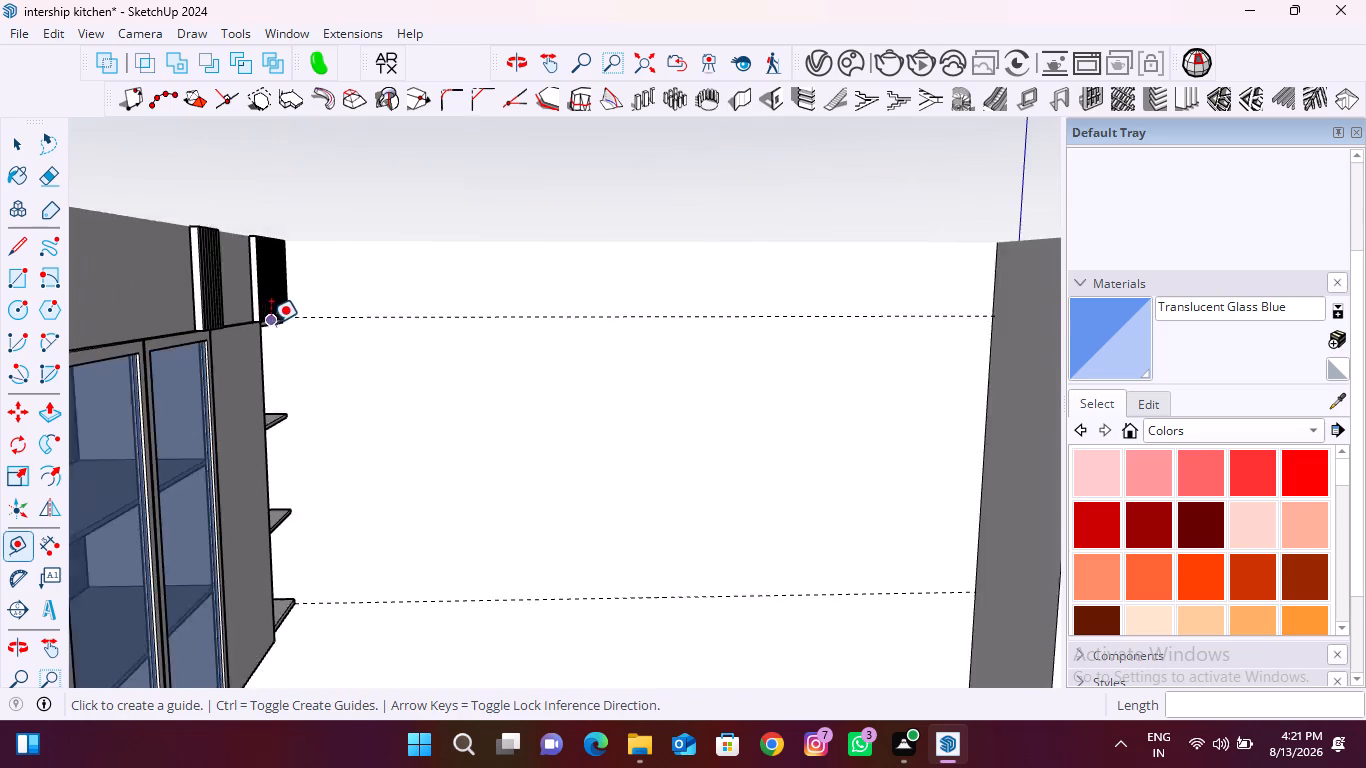
{"action": "scroll", "coordinate": [271, 323], "scroll_direction": "down", "scroll_amount": 4}
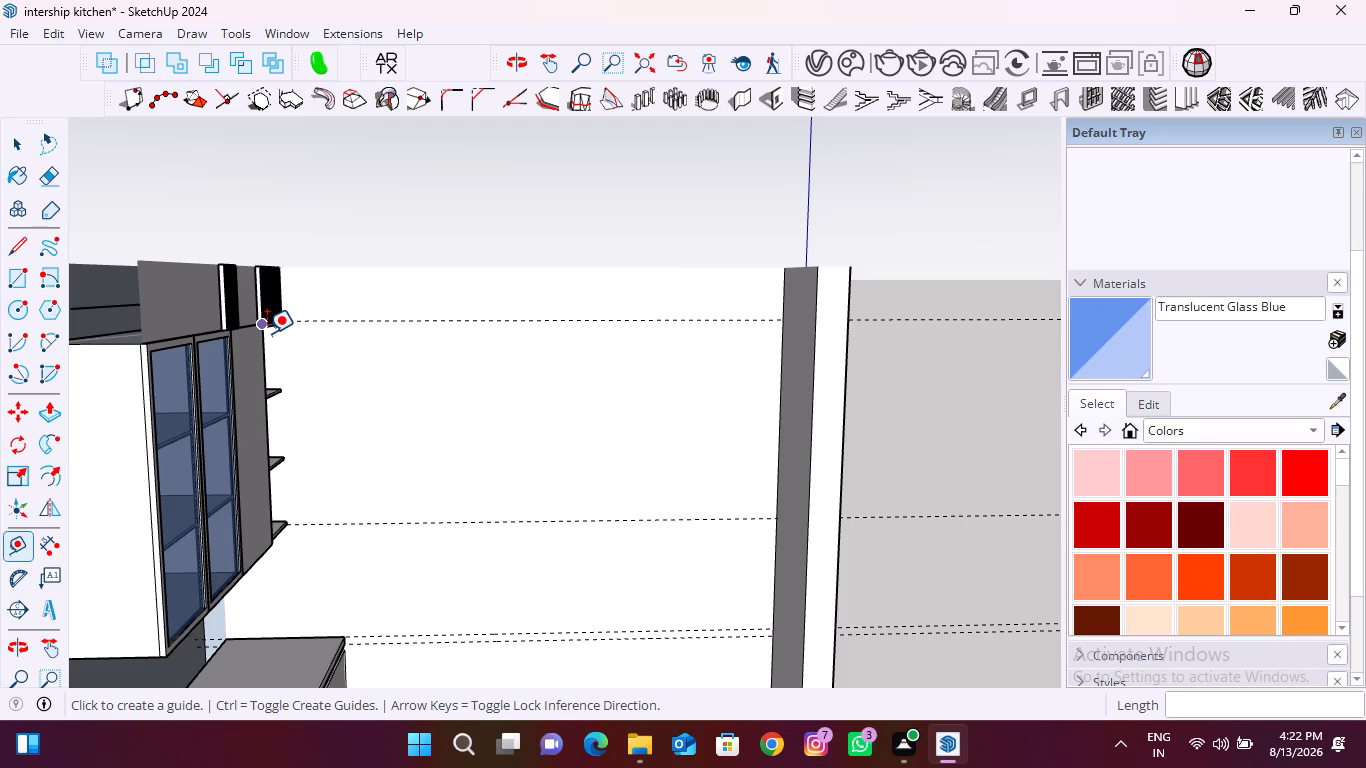
{"action": "left_click", "coordinate": [780, 409]}
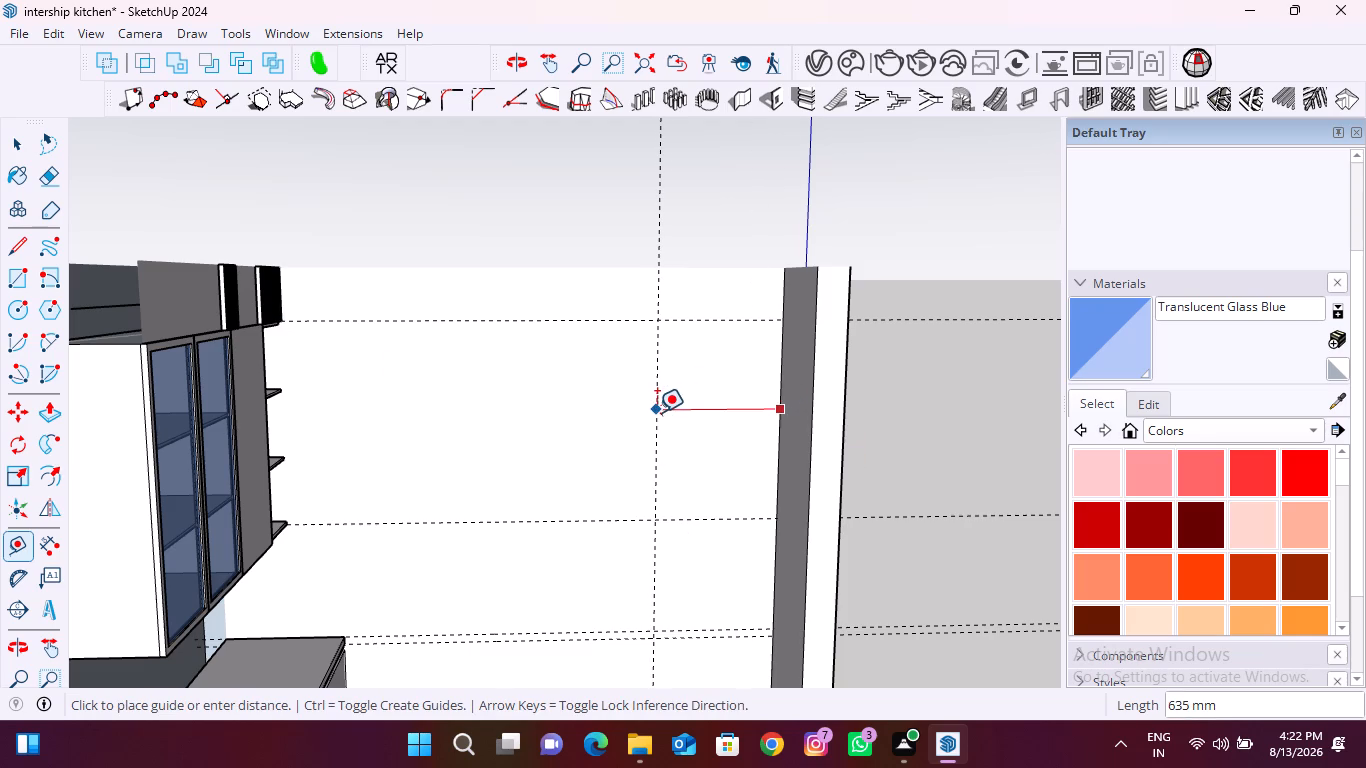
{"action": "type", "text": "1005"}
{"action": "key", "text": "Return"}
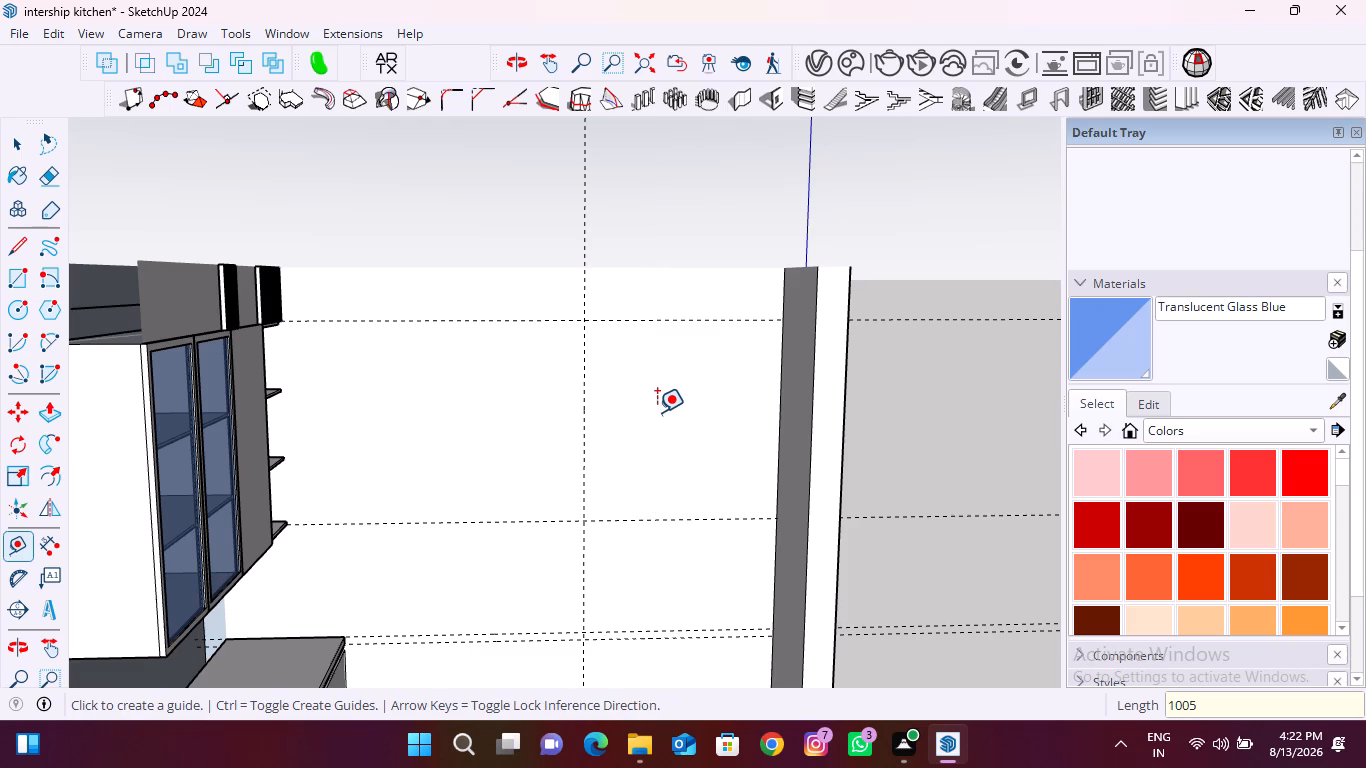
{"action": "left_click", "coordinate": [582, 420]}
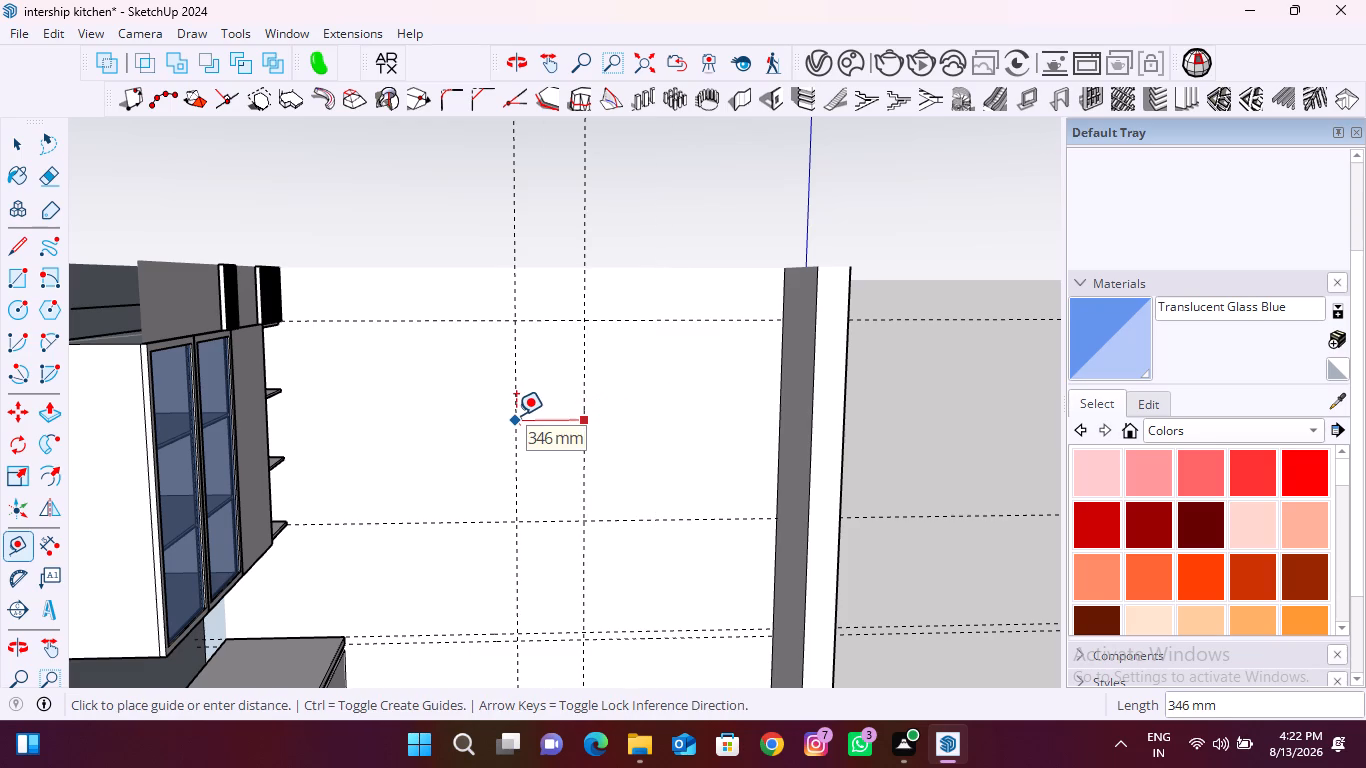
{"action": "type", "text": "450"}
{"action": "key", "text": "Return"}
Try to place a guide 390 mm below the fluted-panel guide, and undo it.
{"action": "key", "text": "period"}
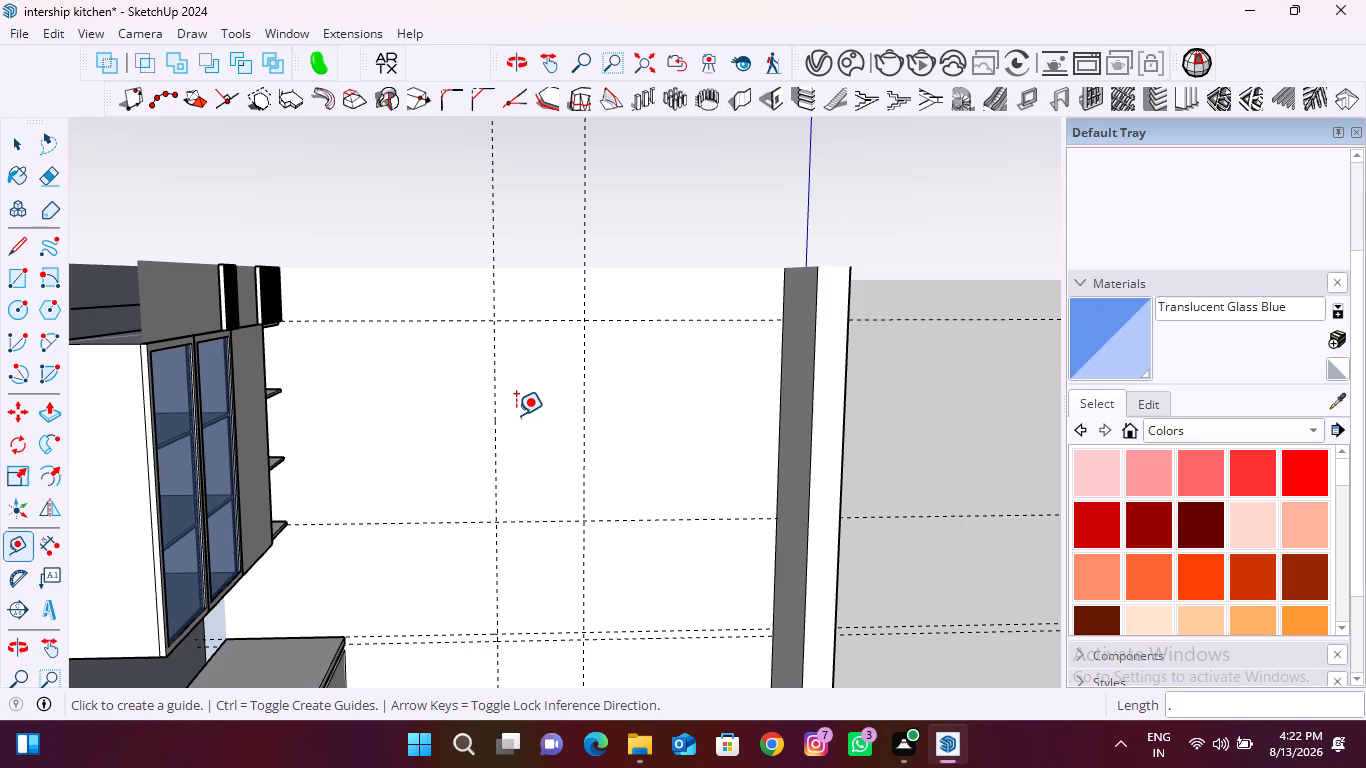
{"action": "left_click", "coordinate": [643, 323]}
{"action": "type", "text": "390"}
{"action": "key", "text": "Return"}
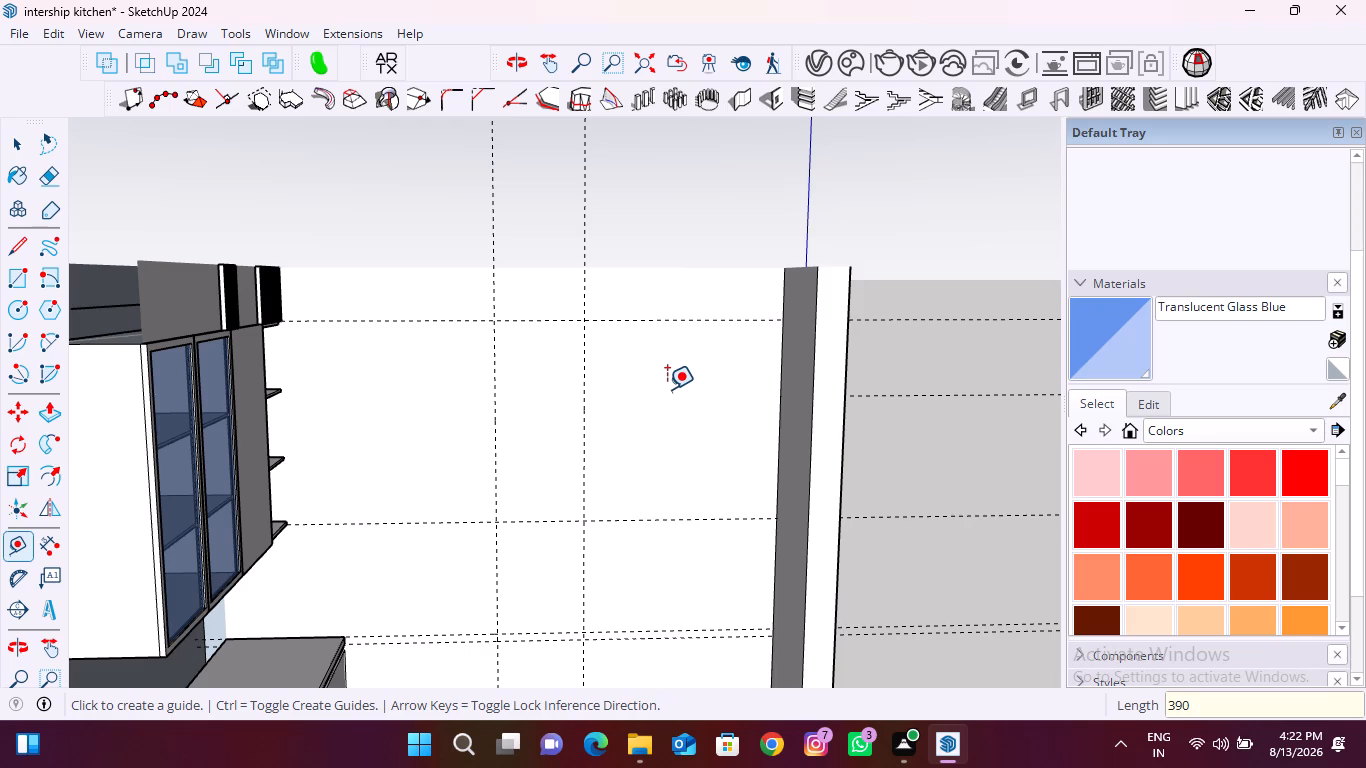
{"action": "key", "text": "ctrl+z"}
Place a horizontal guide on the bare wall 390 mm below the guide at the fluted panel's bottom edge.
{"action": "left_click", "coordinate": [673, 323]}
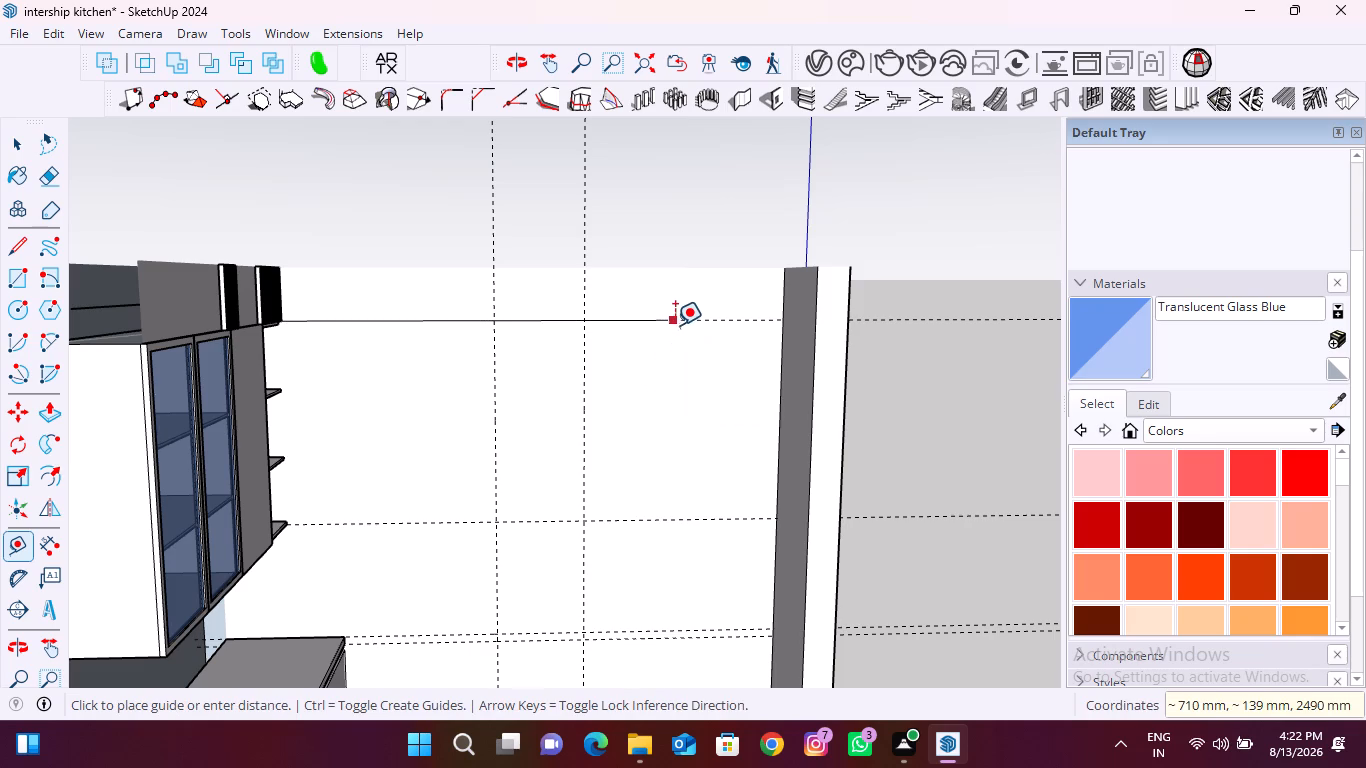
{"action": "type", "text": "390"}
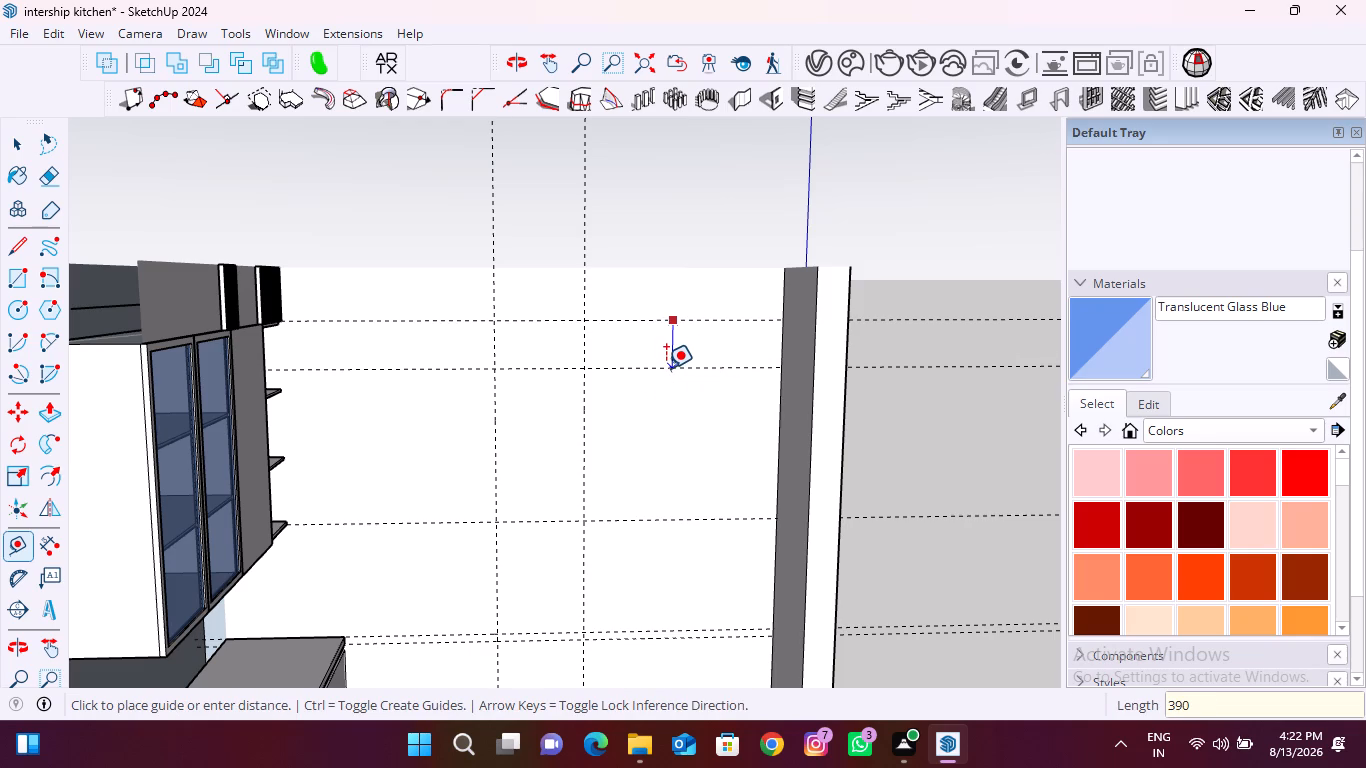
{"action": "key", "text": "Return"}
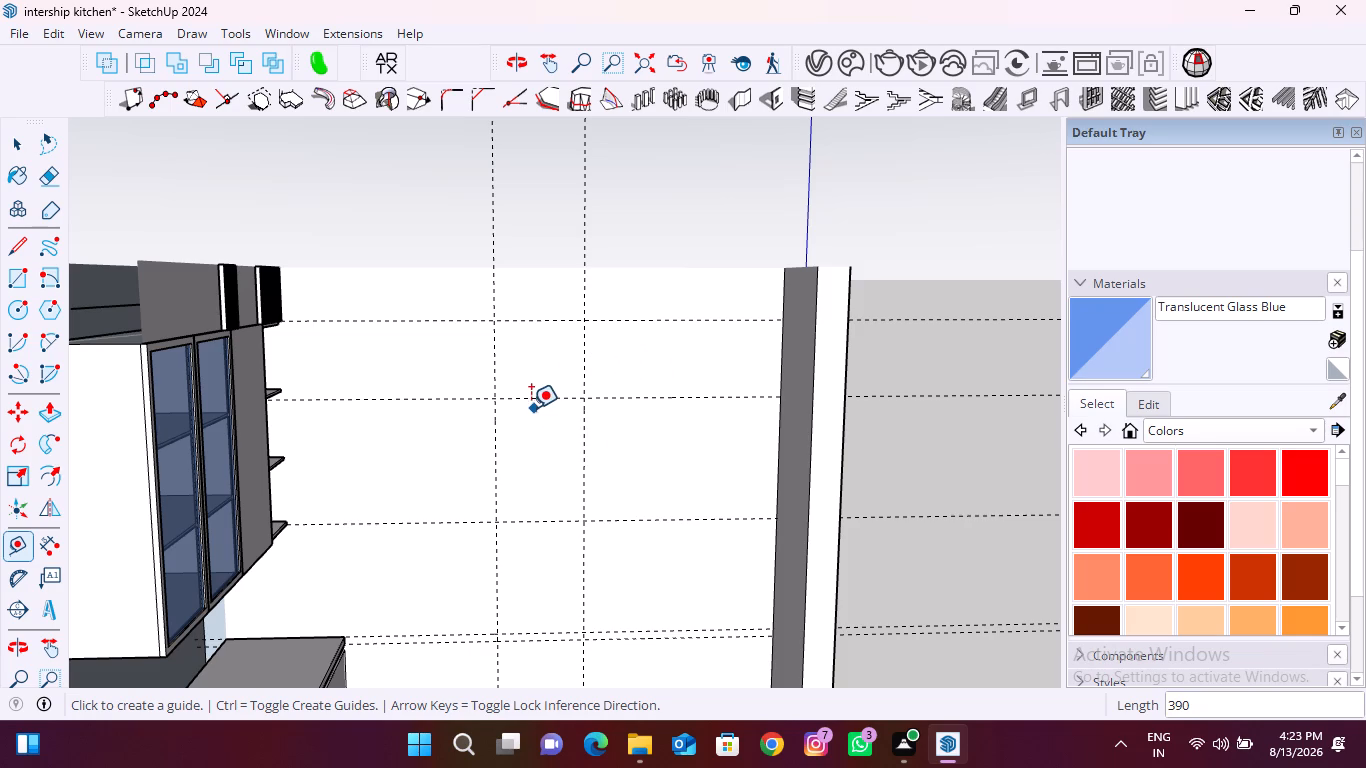
Add vertical guides 600 mm beyond the last vertical guide towards the glass cabinet, and another 440 mm beyond that.
{"action": "left_click", "coordinate": [493, 368]}
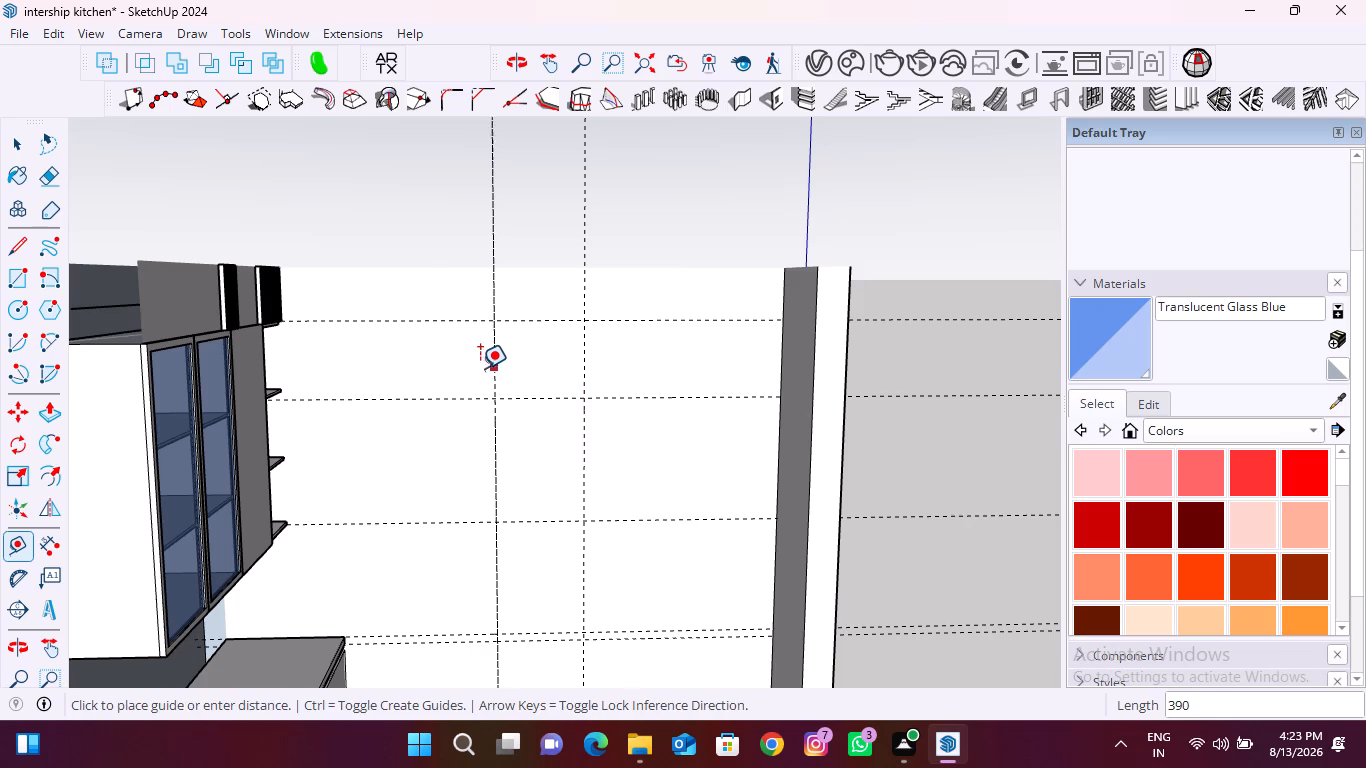
{"action": "type", "text": "600"}
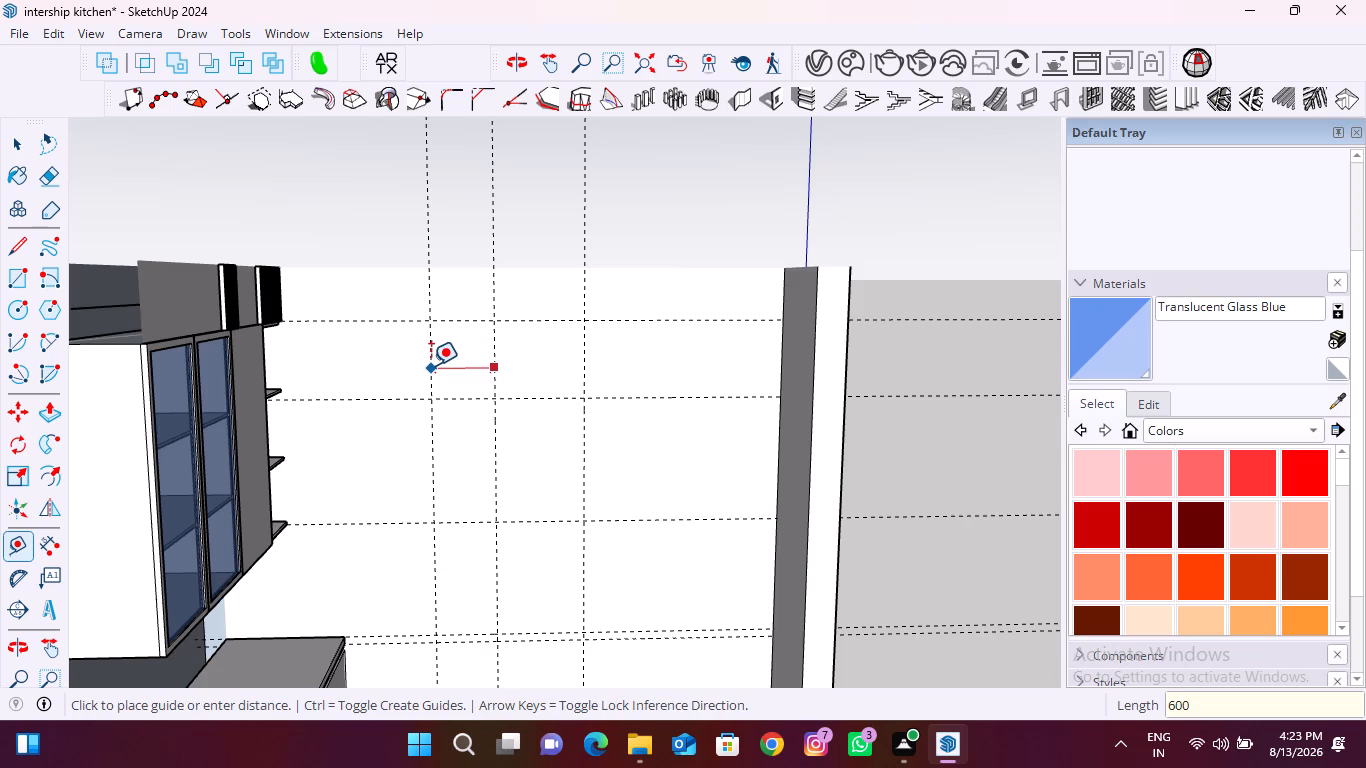
{"action": "key", "text": "Return"}
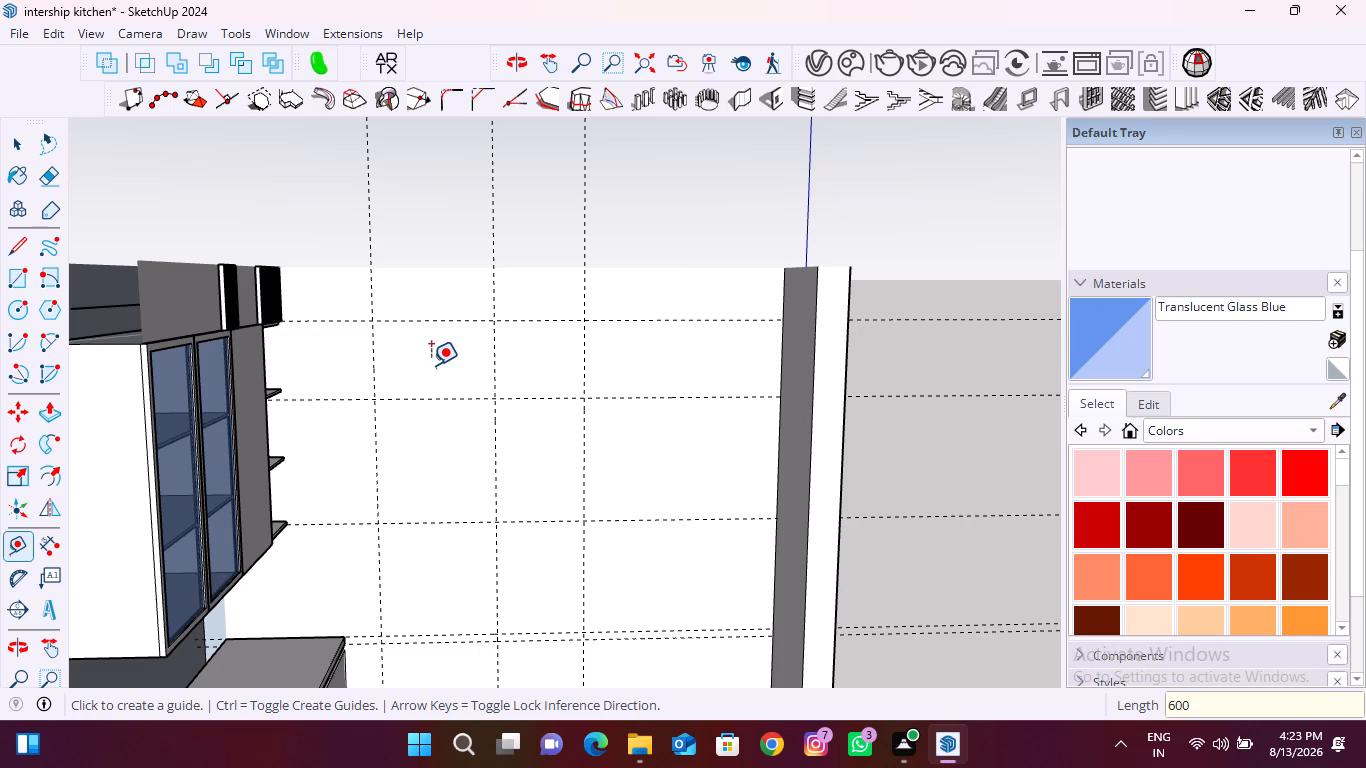
{"action": "left_click", "coordinate": [375, 358]}
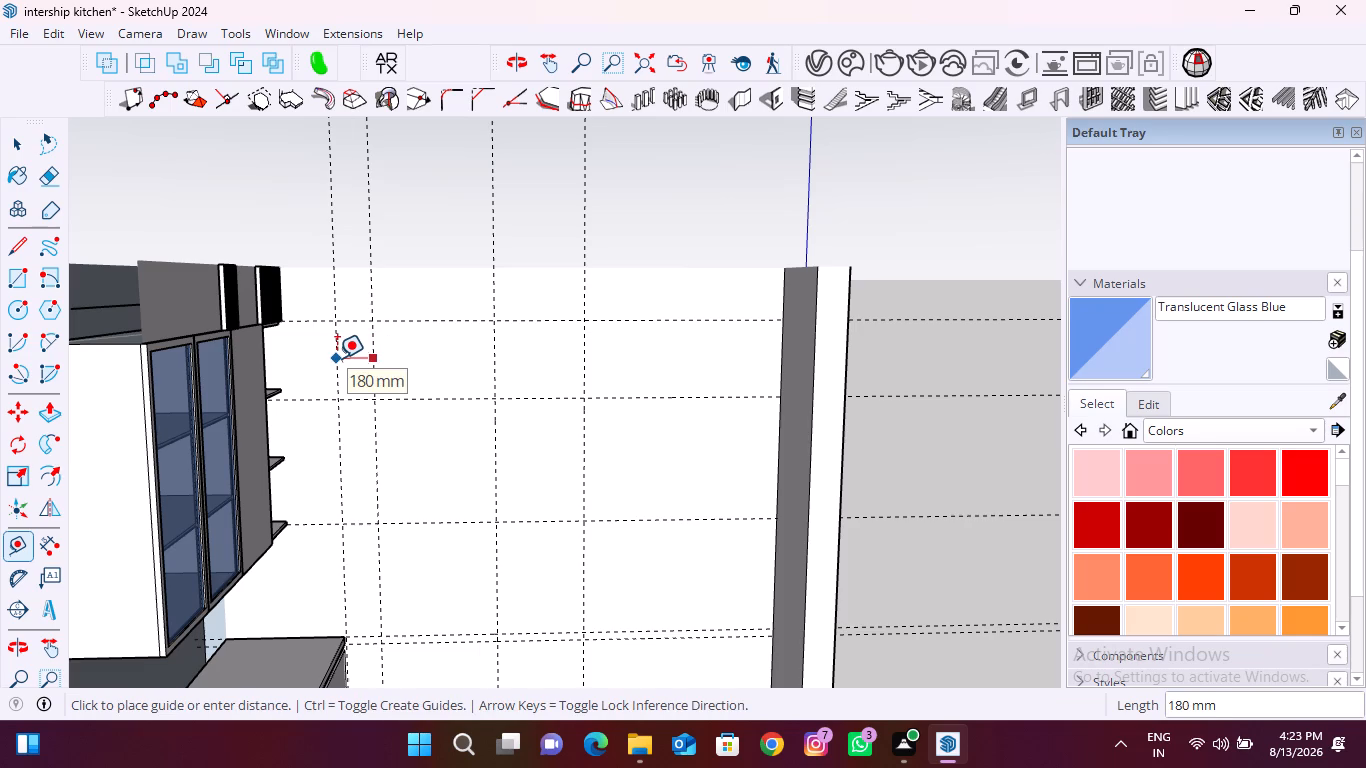
{"action": "type", "text": "440"}
{"action": "key", "text": "Return"}
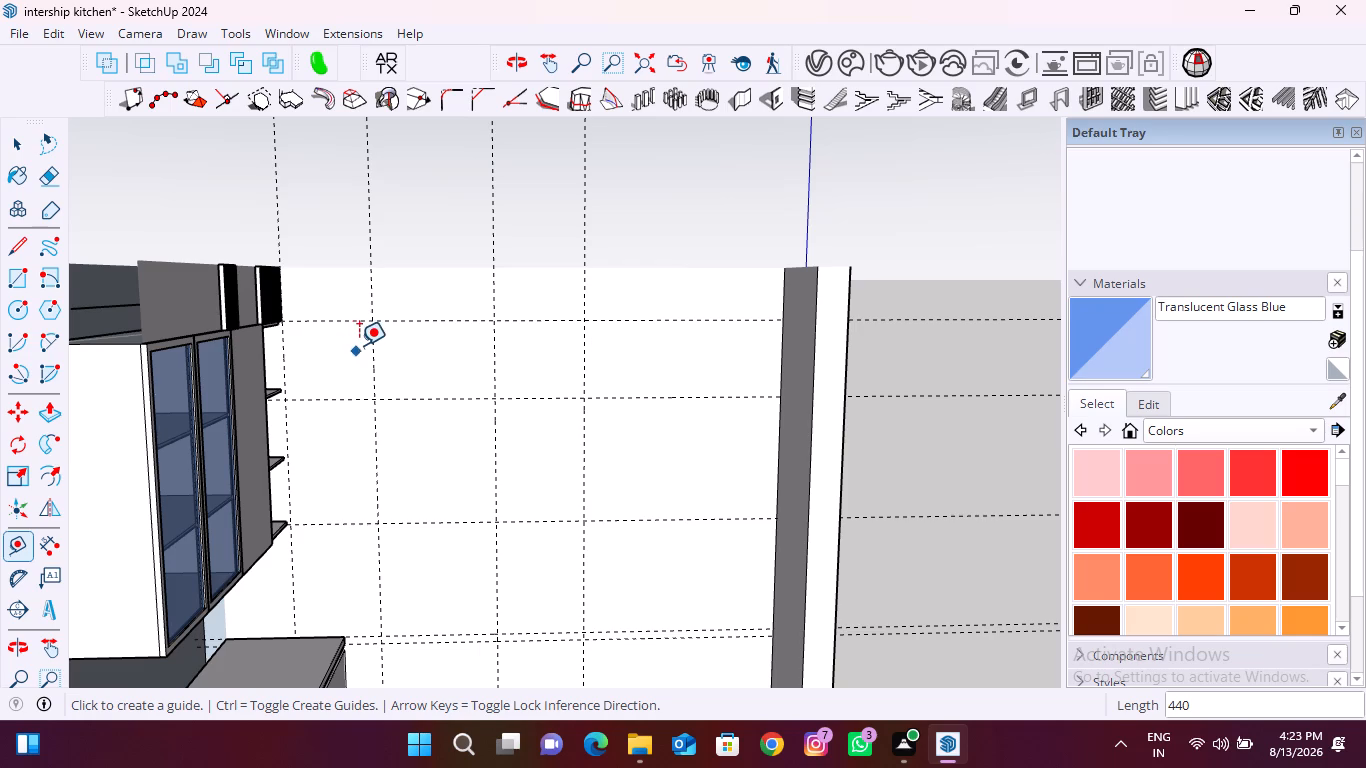
Draw a 600 by 720 mm rectangle on the bare wall between the base cabinet guides, near the existing counter's end.
{"action": "scroll", "coordinate": [359, 345], "scroll_direction": "down", "scroll_amount": 4}
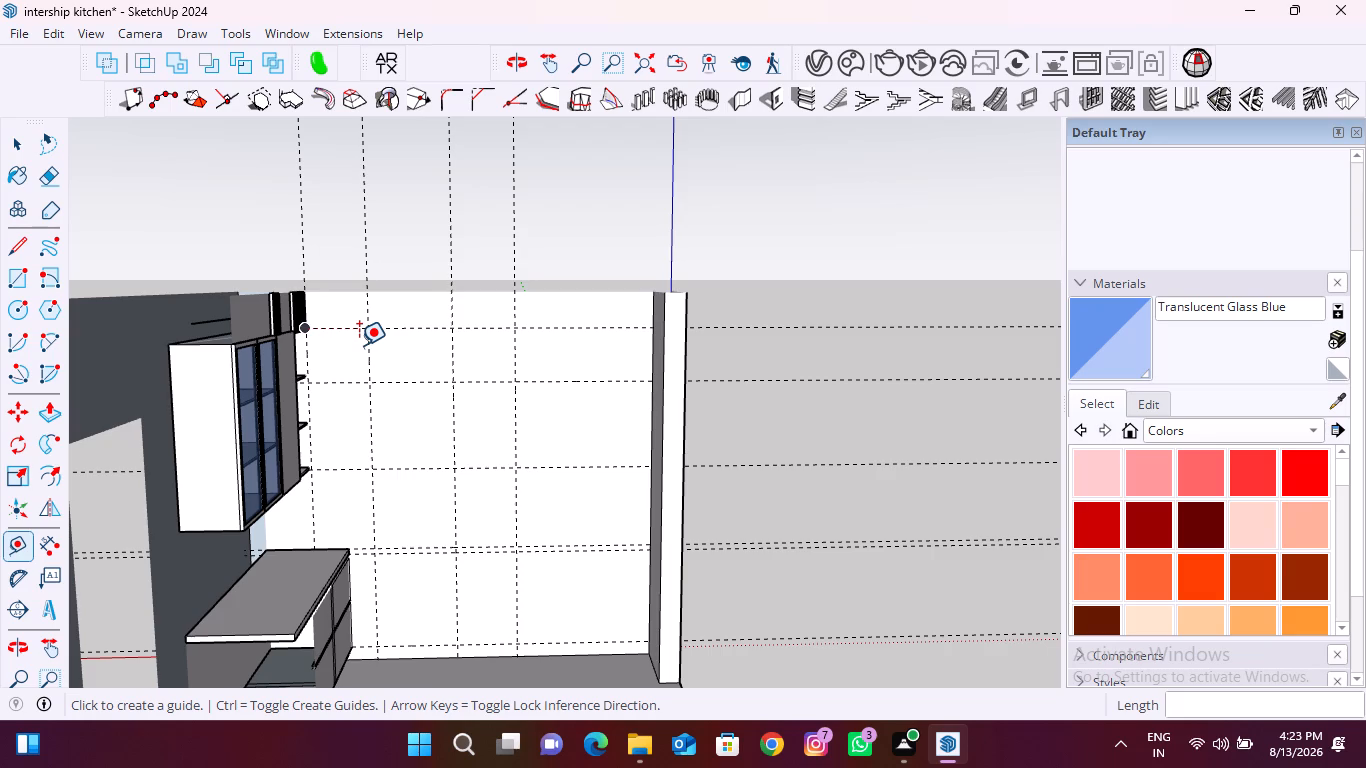
{"action": "key", "text": "r"}
{"action": "scroll", "coordinate": [363, 339], "scroll_direction": "down", "scroll_amount": 4}
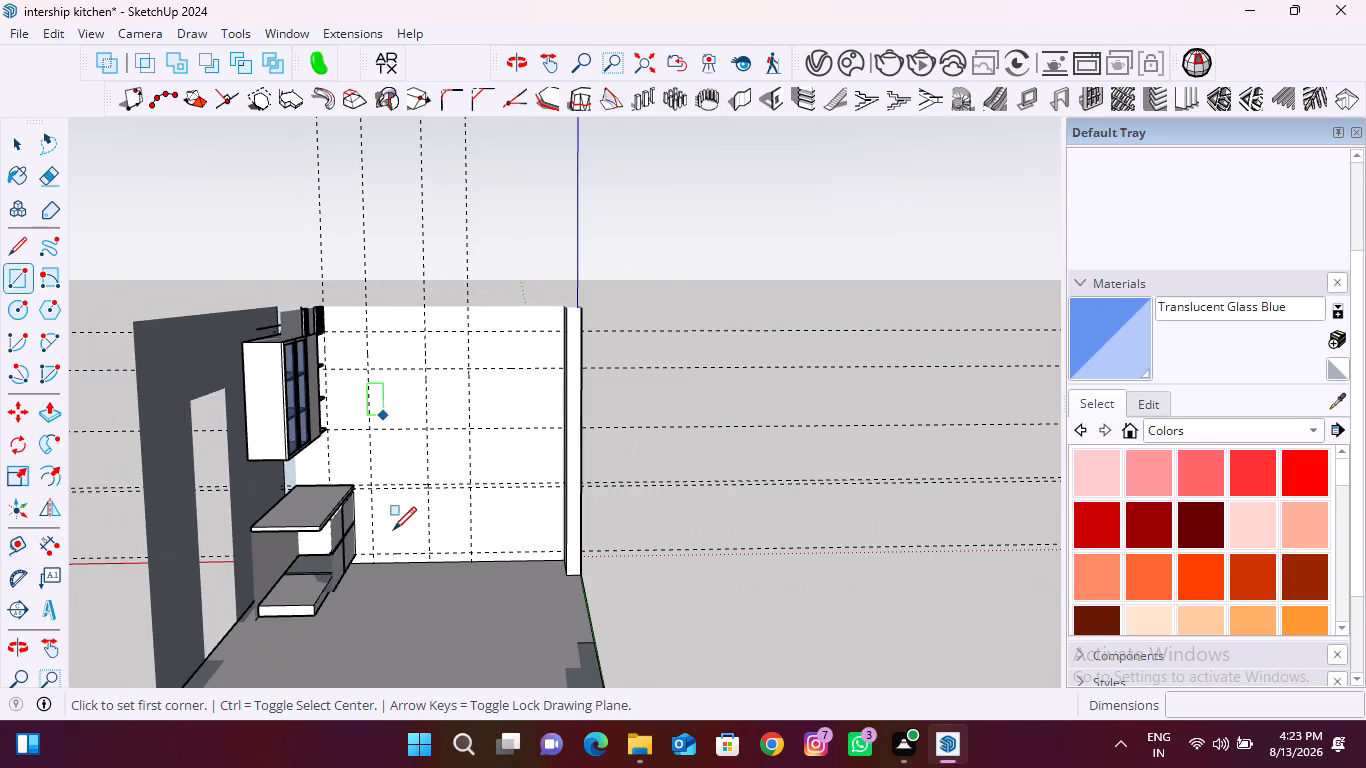
{"action": "scroll", "coordinate": [395, 552], "scroll_direction": "up", "scroll_amount": 5}
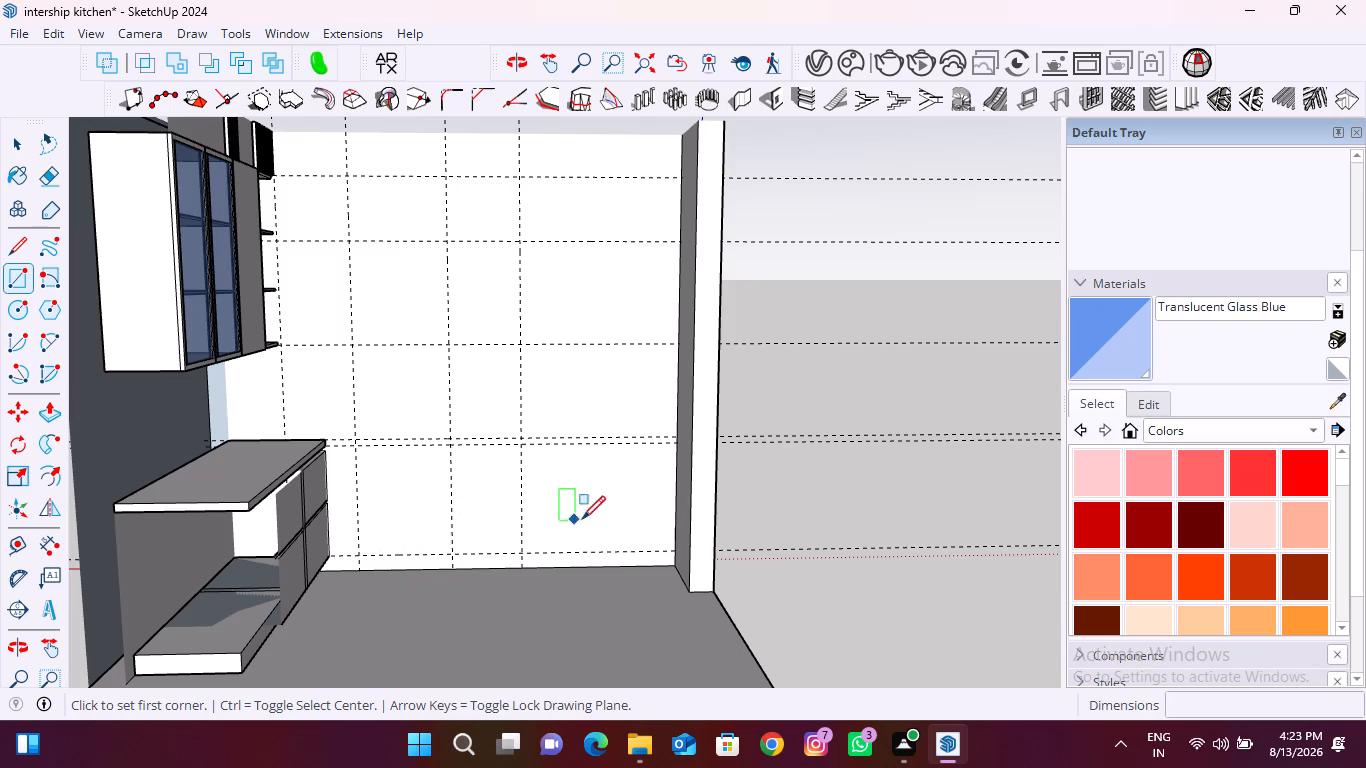
{"action": "left_click", "coordinate": [450, 556]}
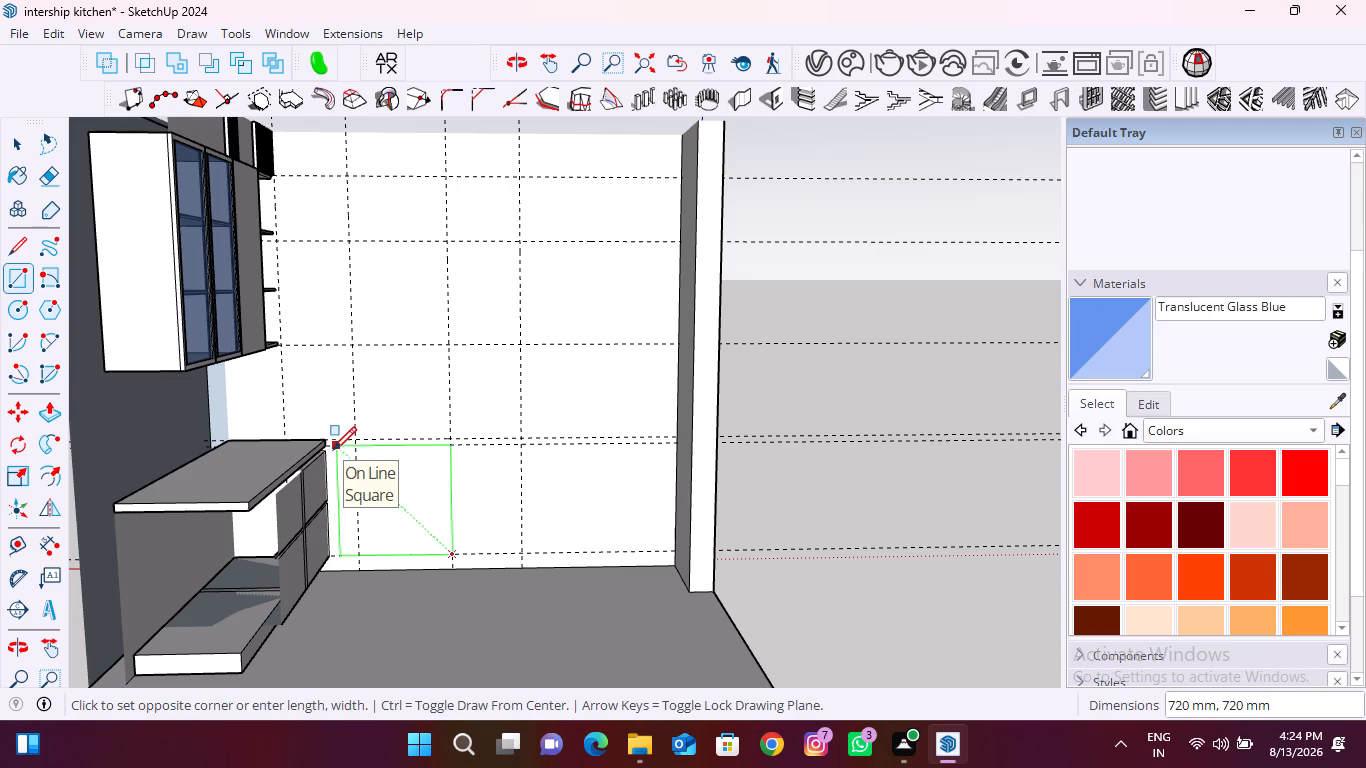
{"action": "scroll", "coordinate": [333, 450], "scroll_direction": "up", "scroll_amount": 7}
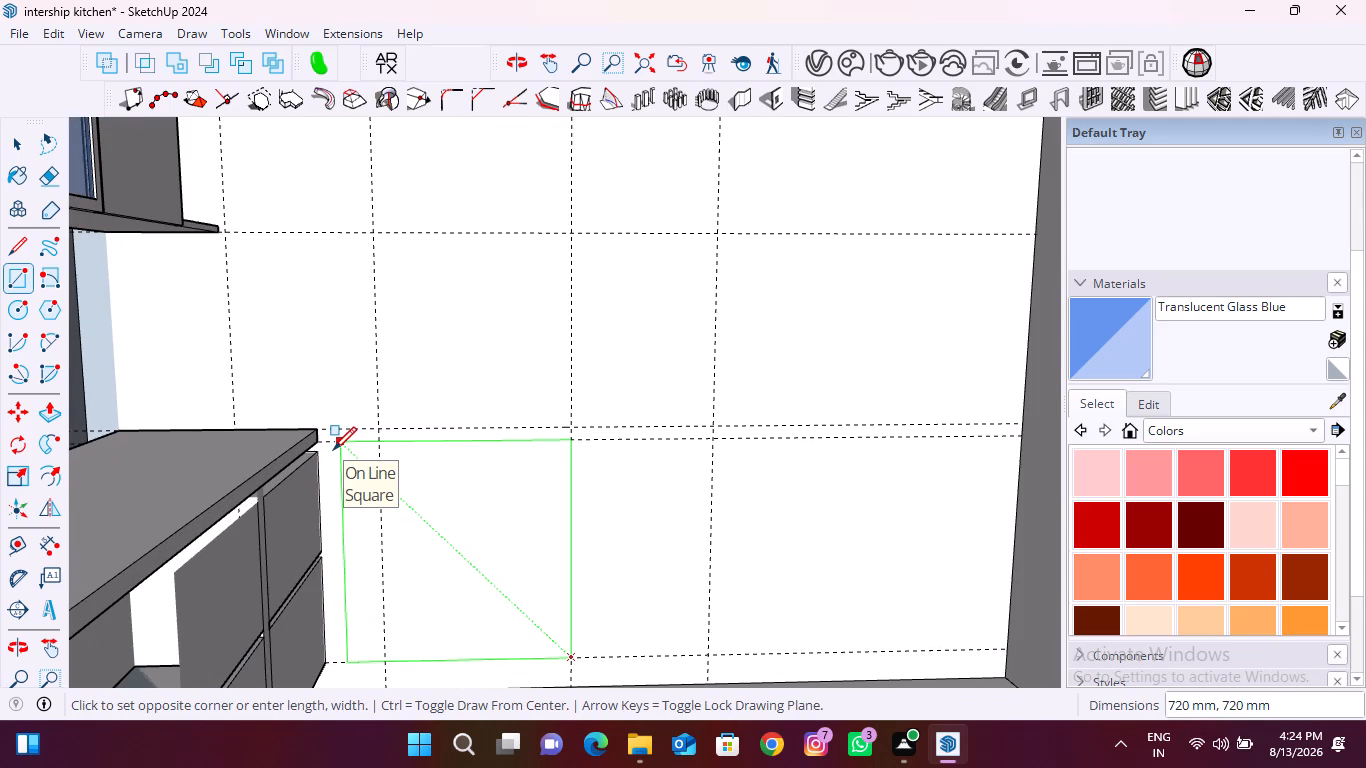
{"action": "scroll", "coordinate": [333, 450], "scroll_direction": "down", "scroll_amount": 2}
{"action": "scroll", "coordinate": [333, 450], "scroll_direction": "up", "scroll_amount": 3}
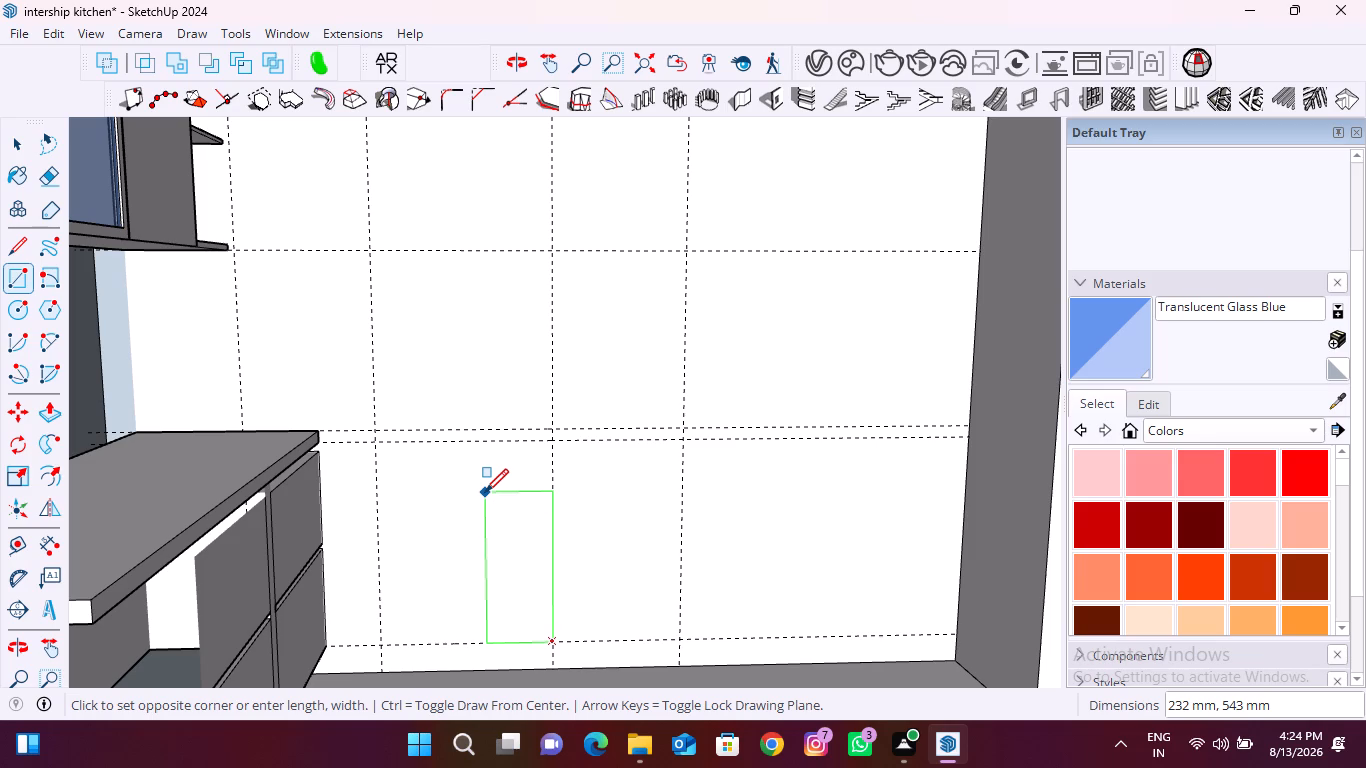
{"action": "left_click", "coordinate": [375, 450]}
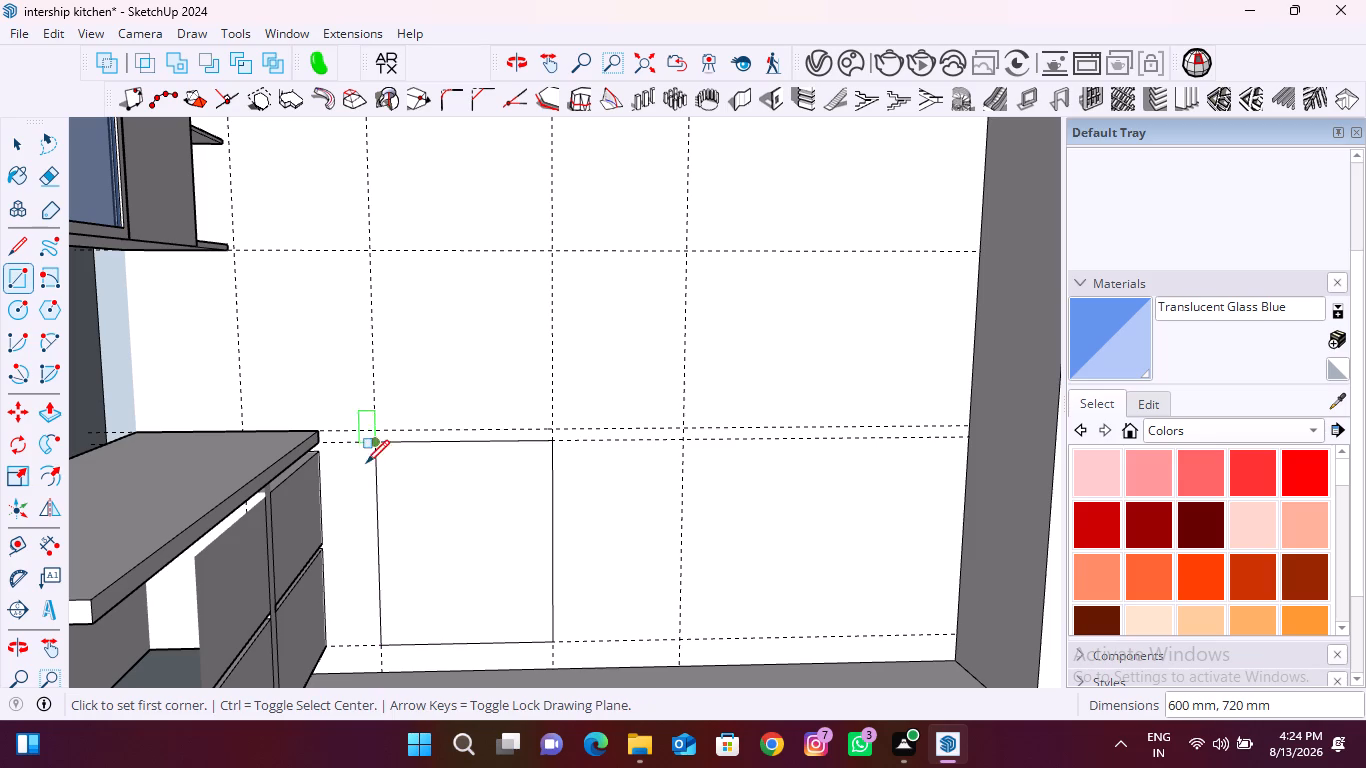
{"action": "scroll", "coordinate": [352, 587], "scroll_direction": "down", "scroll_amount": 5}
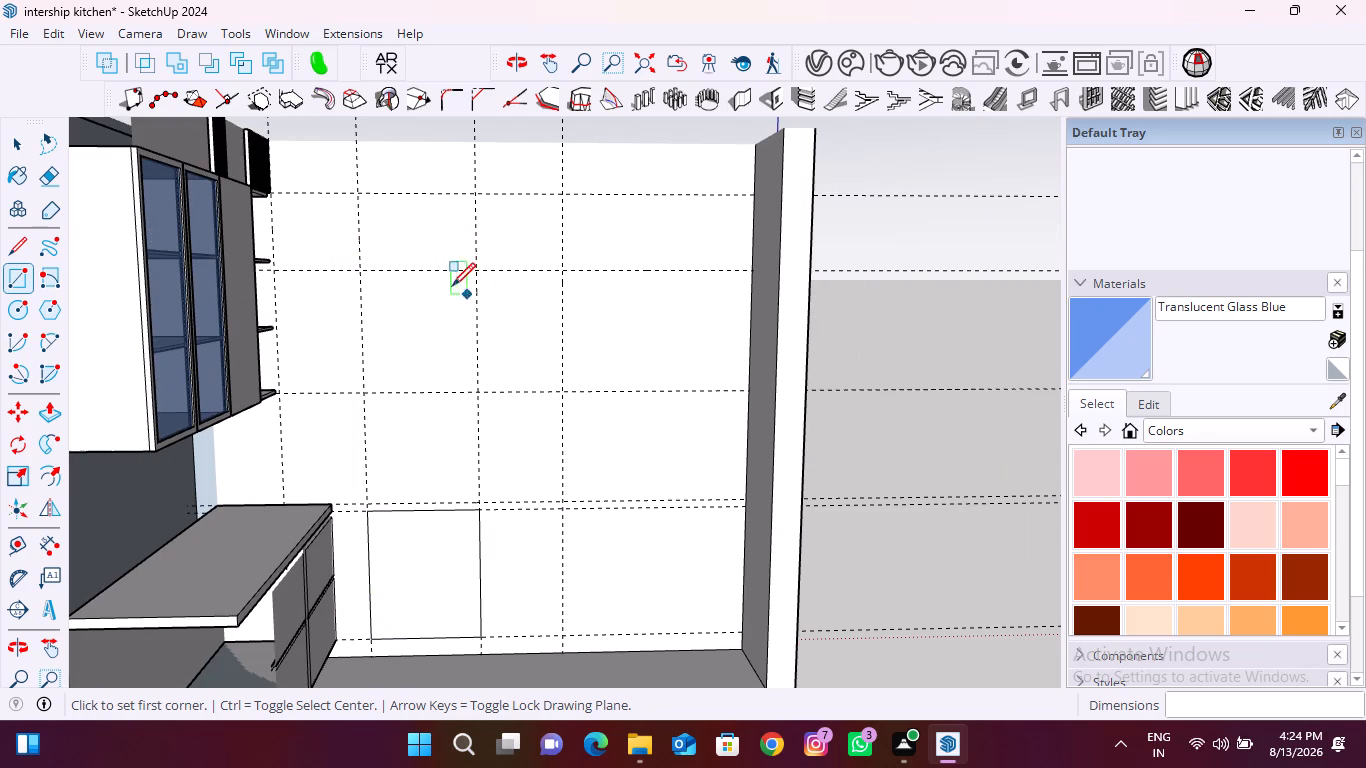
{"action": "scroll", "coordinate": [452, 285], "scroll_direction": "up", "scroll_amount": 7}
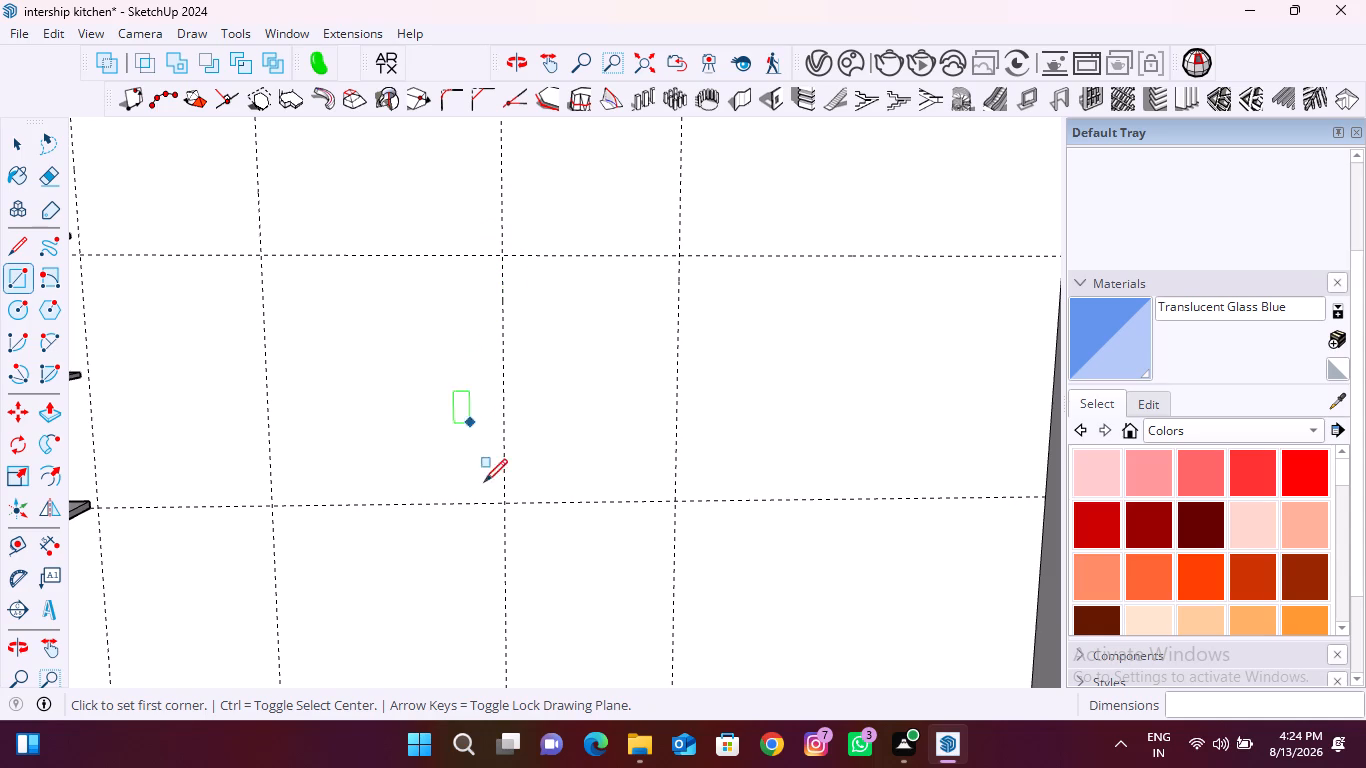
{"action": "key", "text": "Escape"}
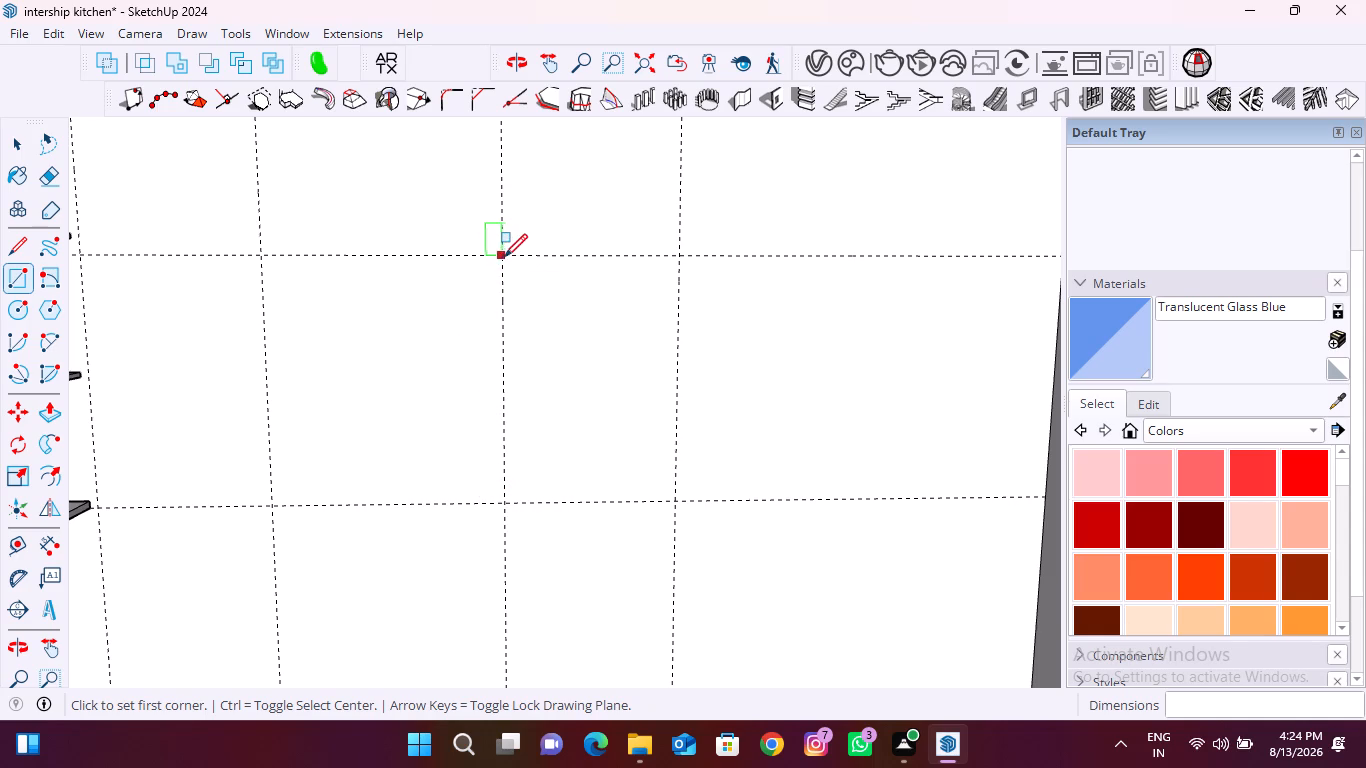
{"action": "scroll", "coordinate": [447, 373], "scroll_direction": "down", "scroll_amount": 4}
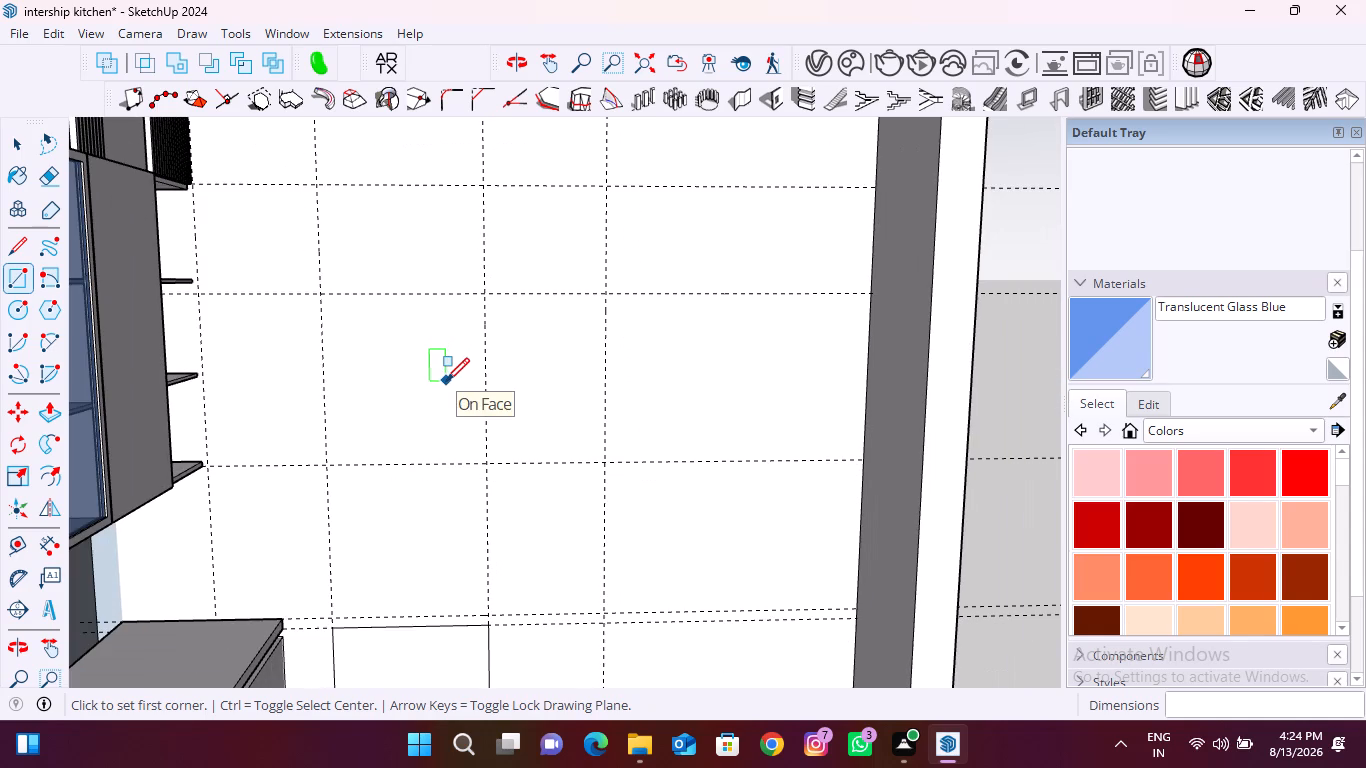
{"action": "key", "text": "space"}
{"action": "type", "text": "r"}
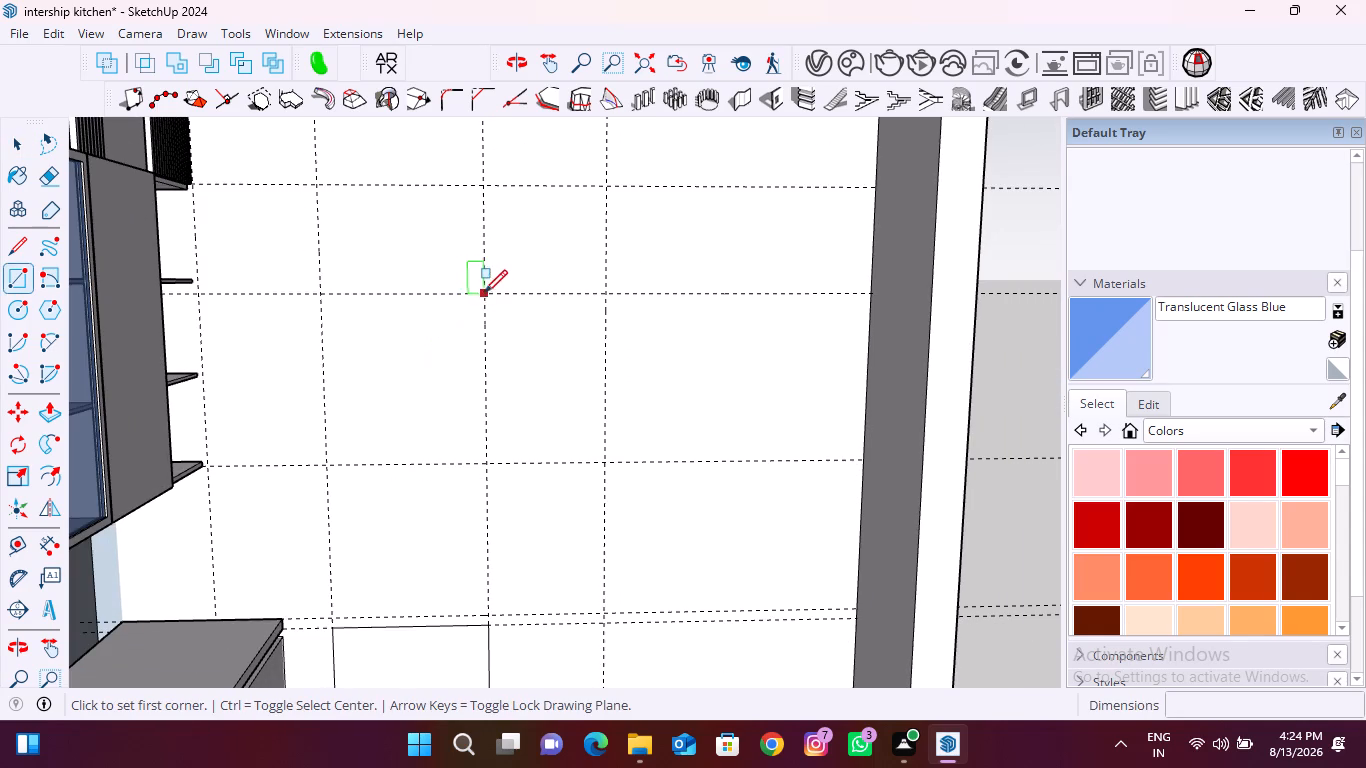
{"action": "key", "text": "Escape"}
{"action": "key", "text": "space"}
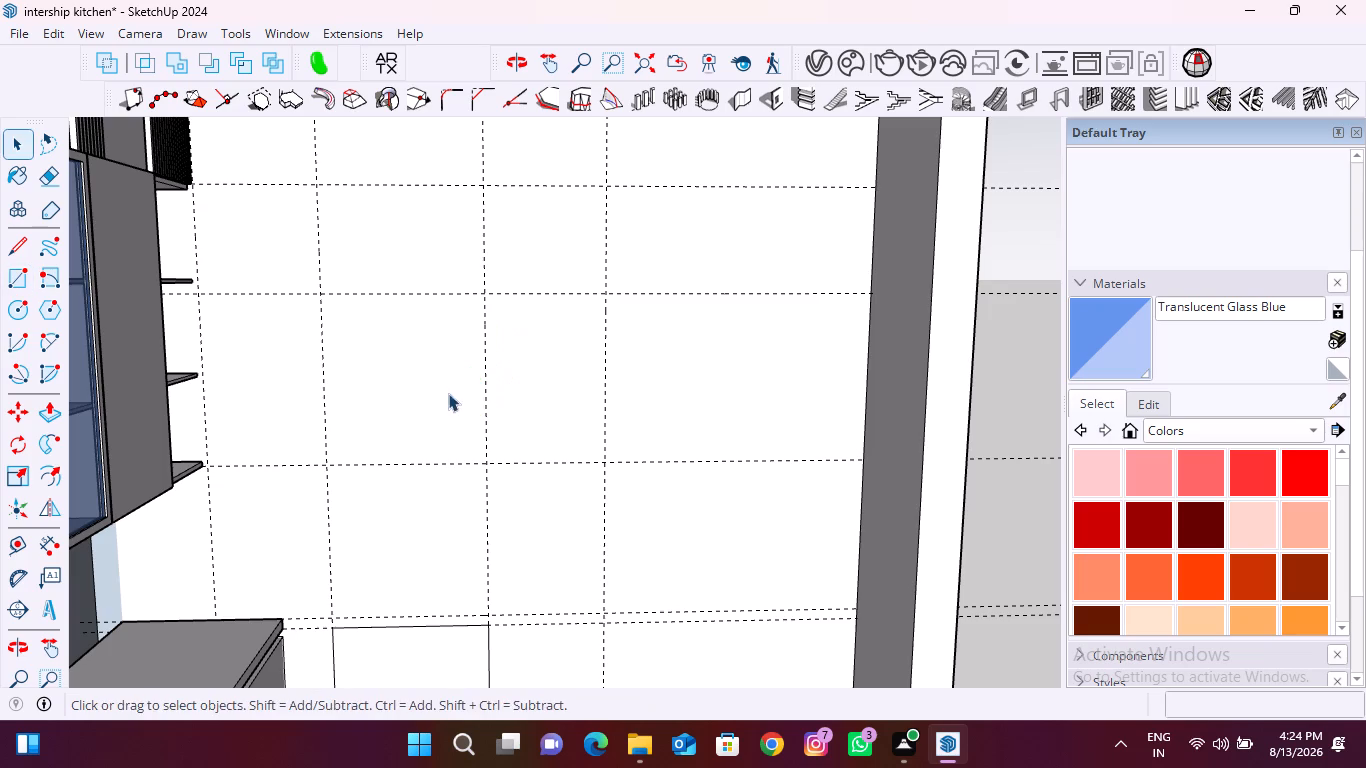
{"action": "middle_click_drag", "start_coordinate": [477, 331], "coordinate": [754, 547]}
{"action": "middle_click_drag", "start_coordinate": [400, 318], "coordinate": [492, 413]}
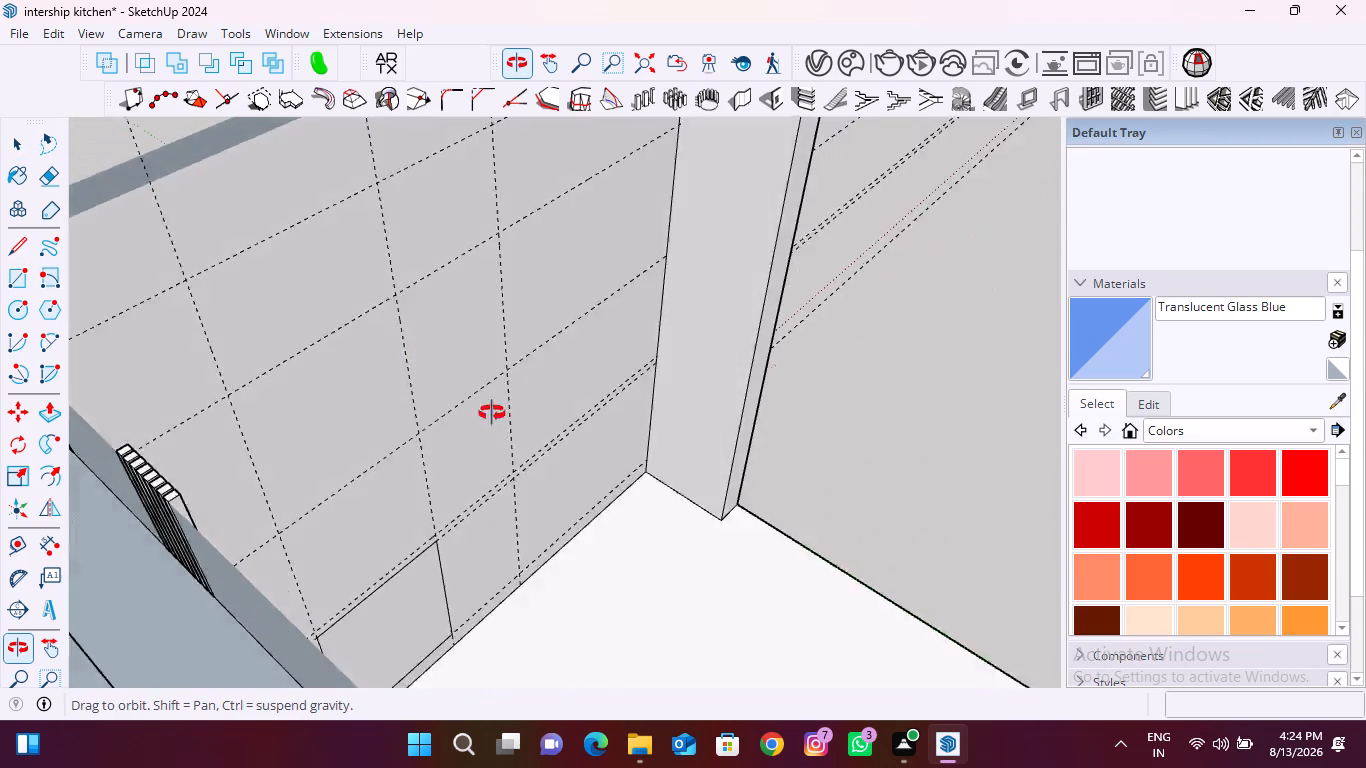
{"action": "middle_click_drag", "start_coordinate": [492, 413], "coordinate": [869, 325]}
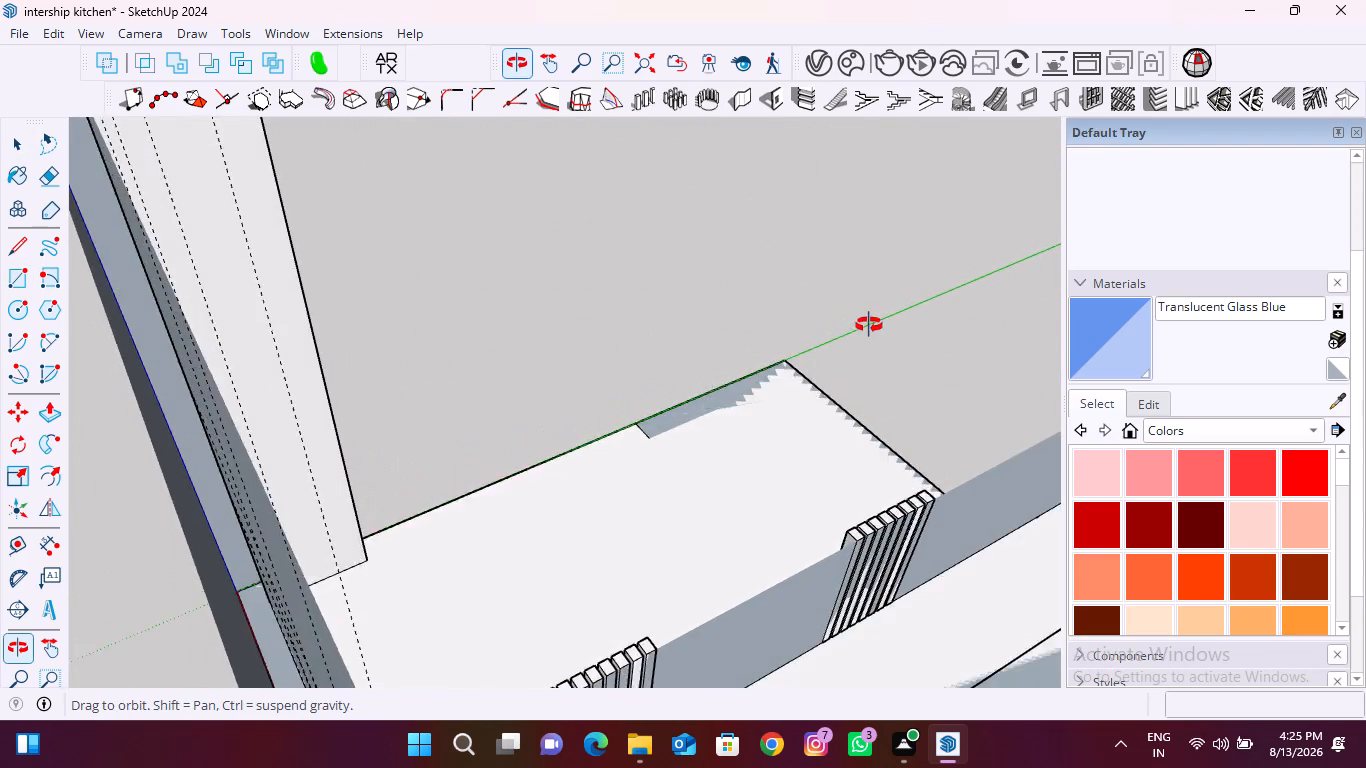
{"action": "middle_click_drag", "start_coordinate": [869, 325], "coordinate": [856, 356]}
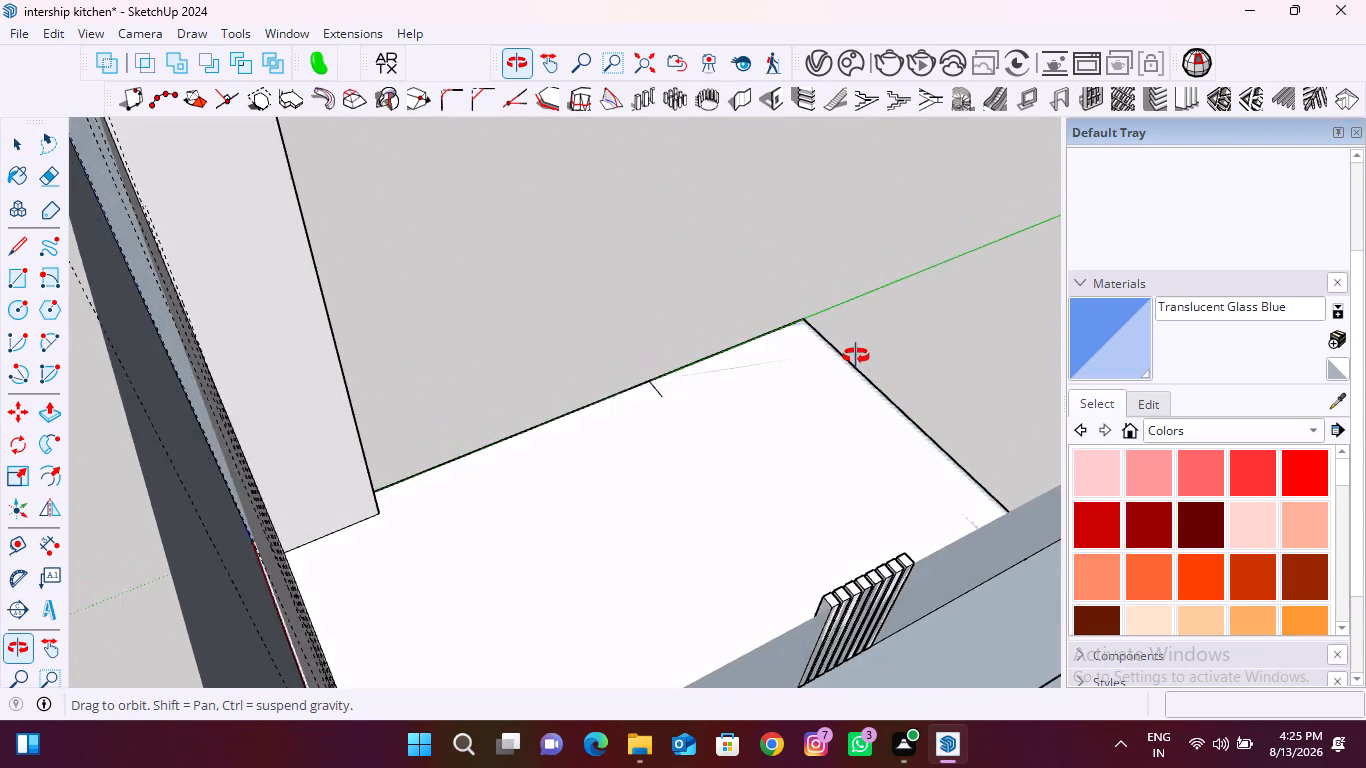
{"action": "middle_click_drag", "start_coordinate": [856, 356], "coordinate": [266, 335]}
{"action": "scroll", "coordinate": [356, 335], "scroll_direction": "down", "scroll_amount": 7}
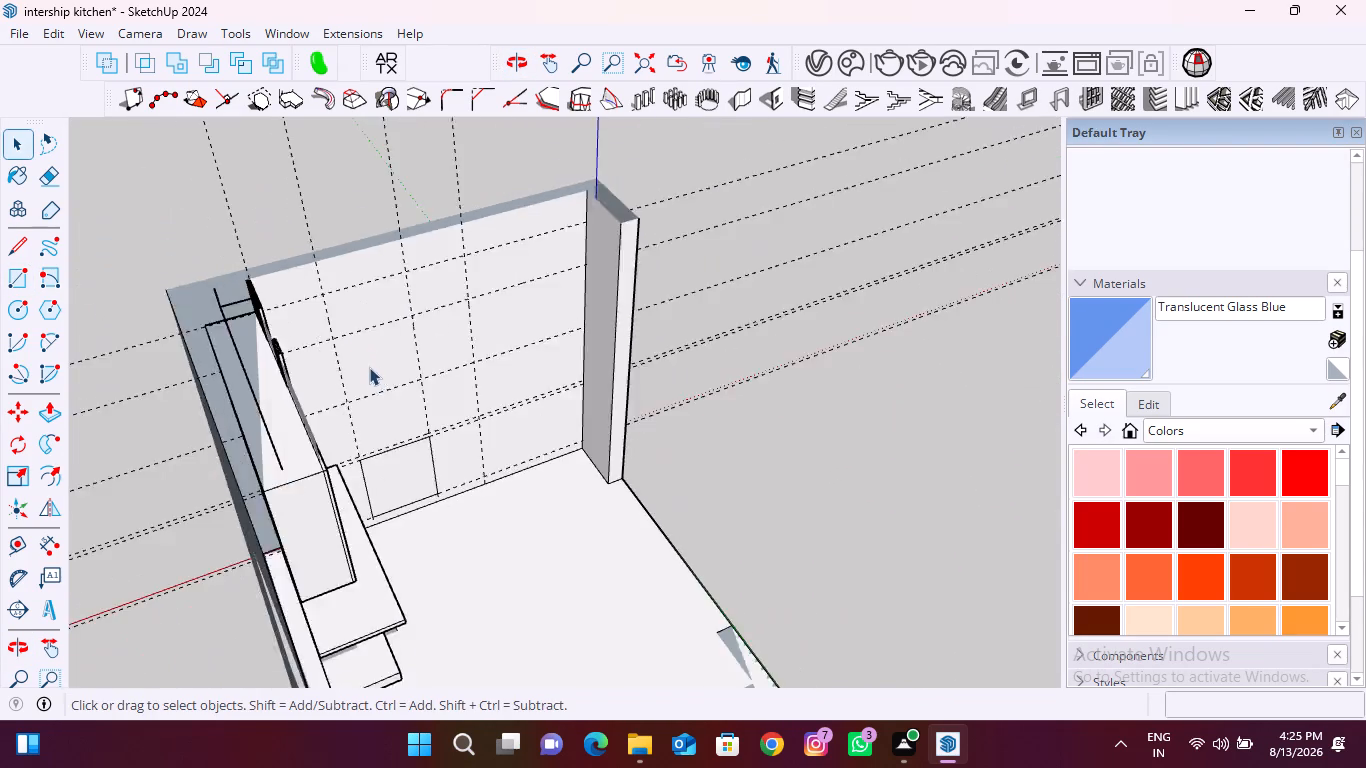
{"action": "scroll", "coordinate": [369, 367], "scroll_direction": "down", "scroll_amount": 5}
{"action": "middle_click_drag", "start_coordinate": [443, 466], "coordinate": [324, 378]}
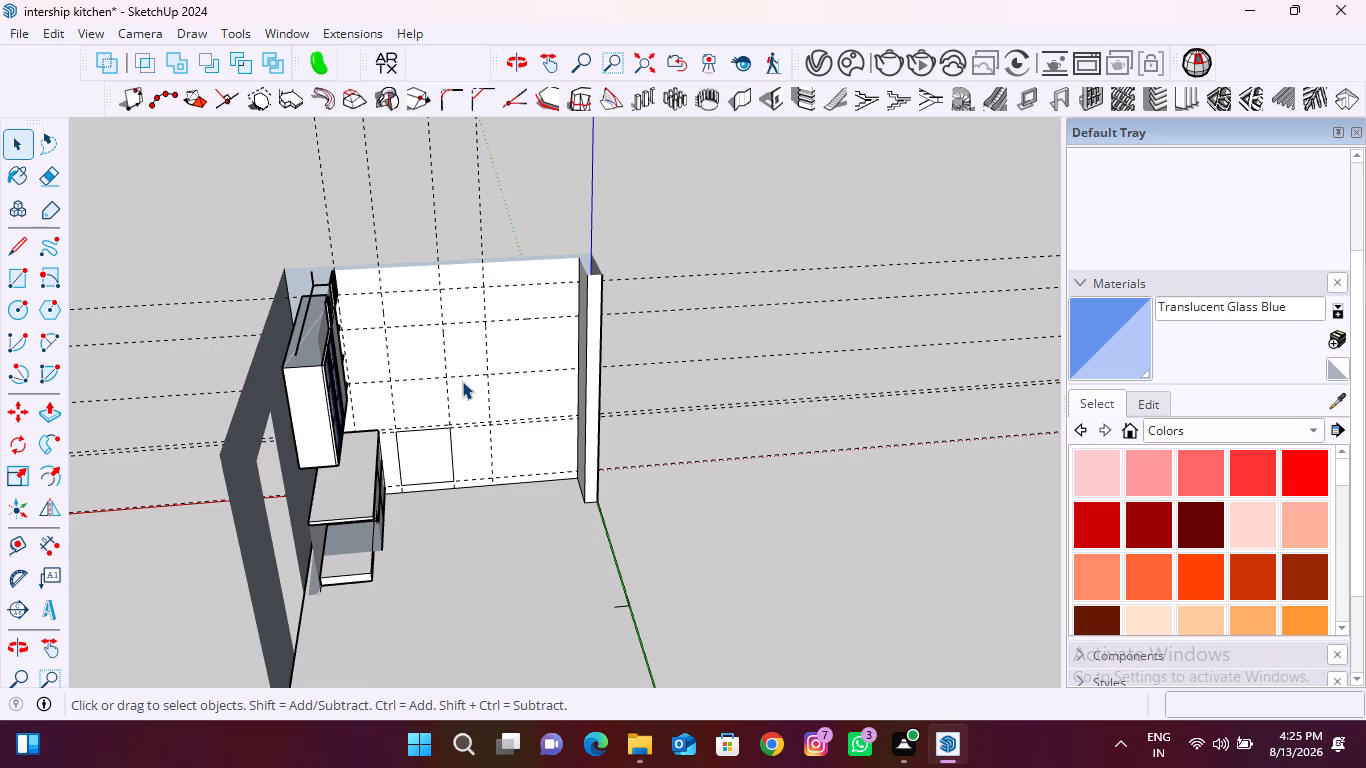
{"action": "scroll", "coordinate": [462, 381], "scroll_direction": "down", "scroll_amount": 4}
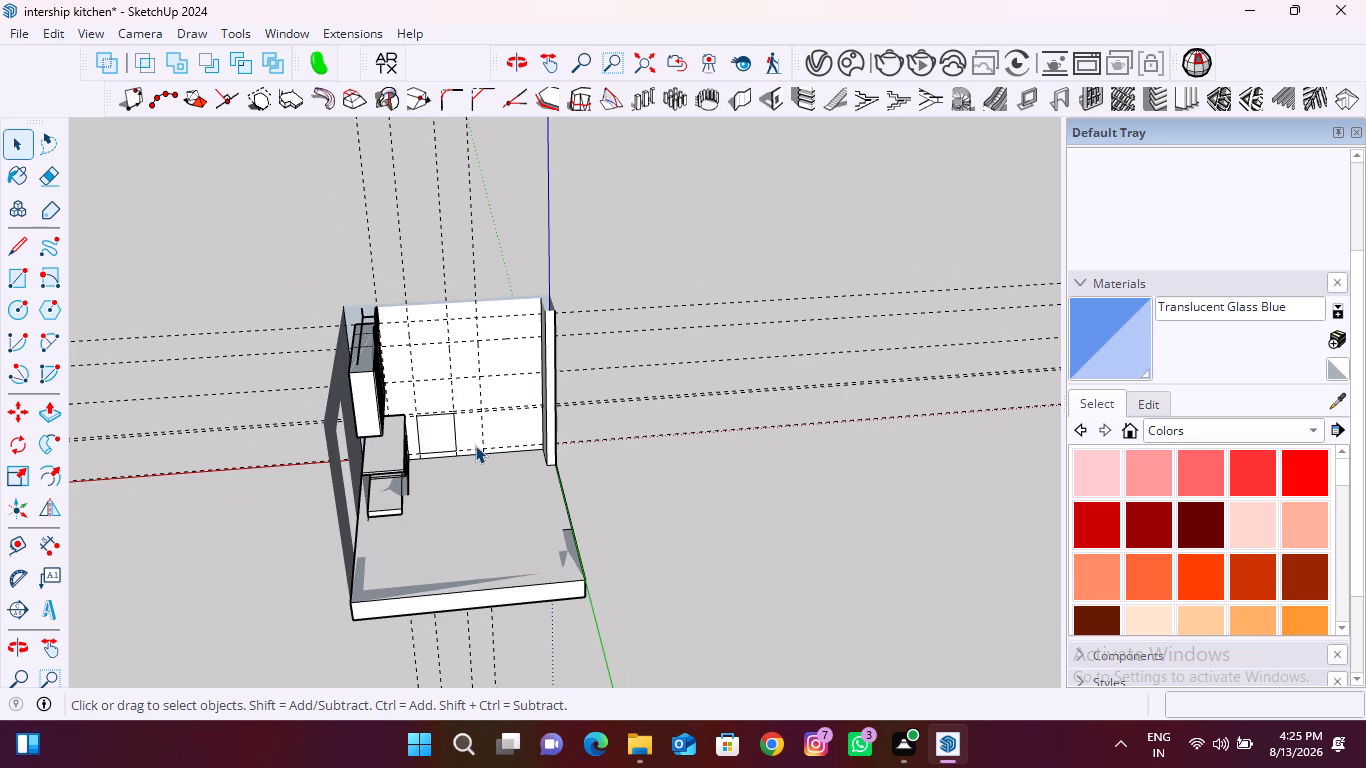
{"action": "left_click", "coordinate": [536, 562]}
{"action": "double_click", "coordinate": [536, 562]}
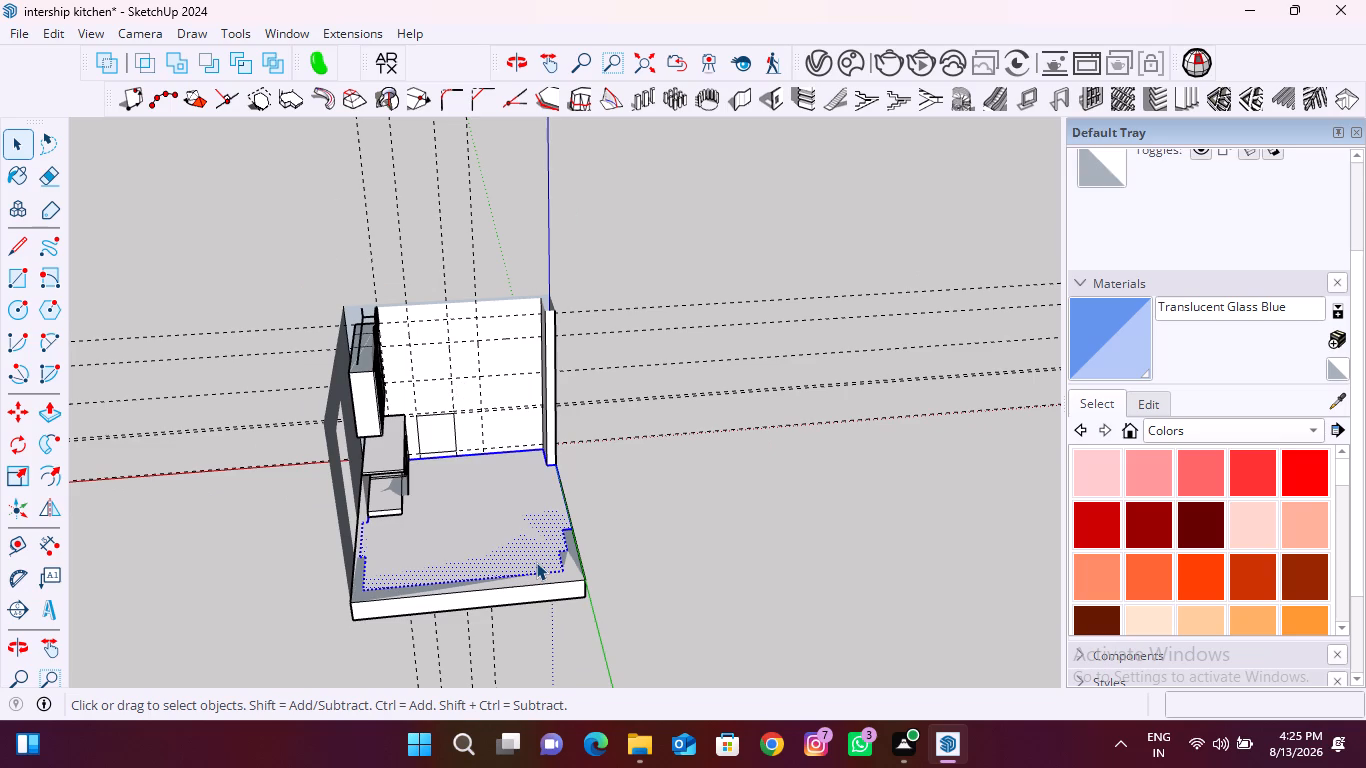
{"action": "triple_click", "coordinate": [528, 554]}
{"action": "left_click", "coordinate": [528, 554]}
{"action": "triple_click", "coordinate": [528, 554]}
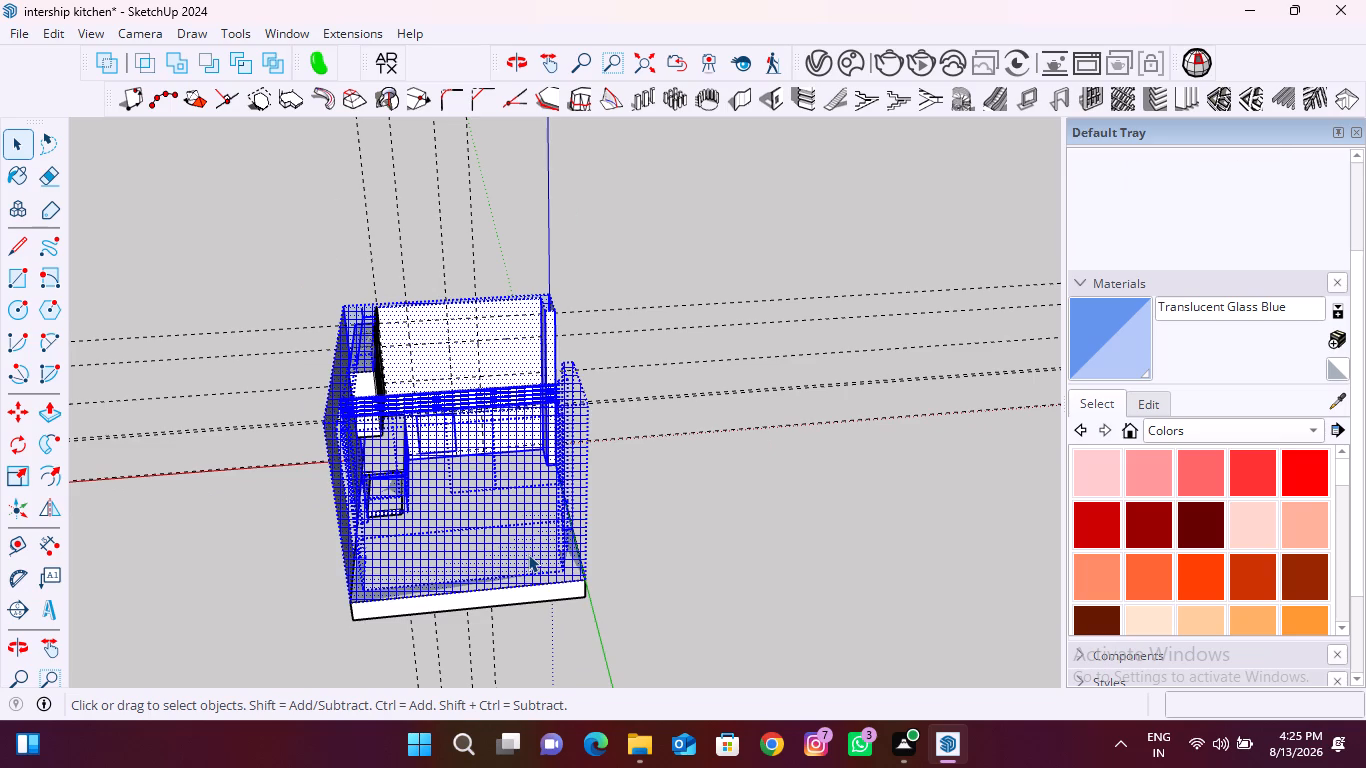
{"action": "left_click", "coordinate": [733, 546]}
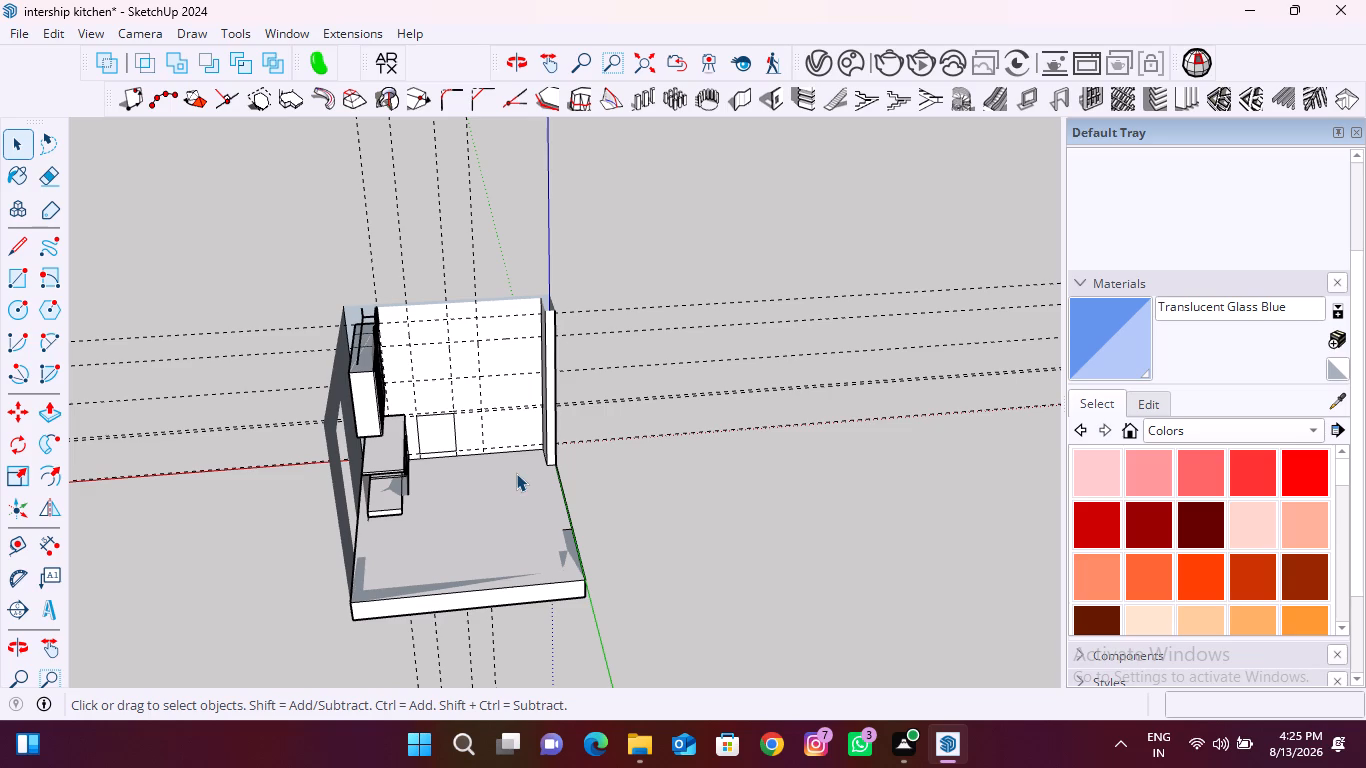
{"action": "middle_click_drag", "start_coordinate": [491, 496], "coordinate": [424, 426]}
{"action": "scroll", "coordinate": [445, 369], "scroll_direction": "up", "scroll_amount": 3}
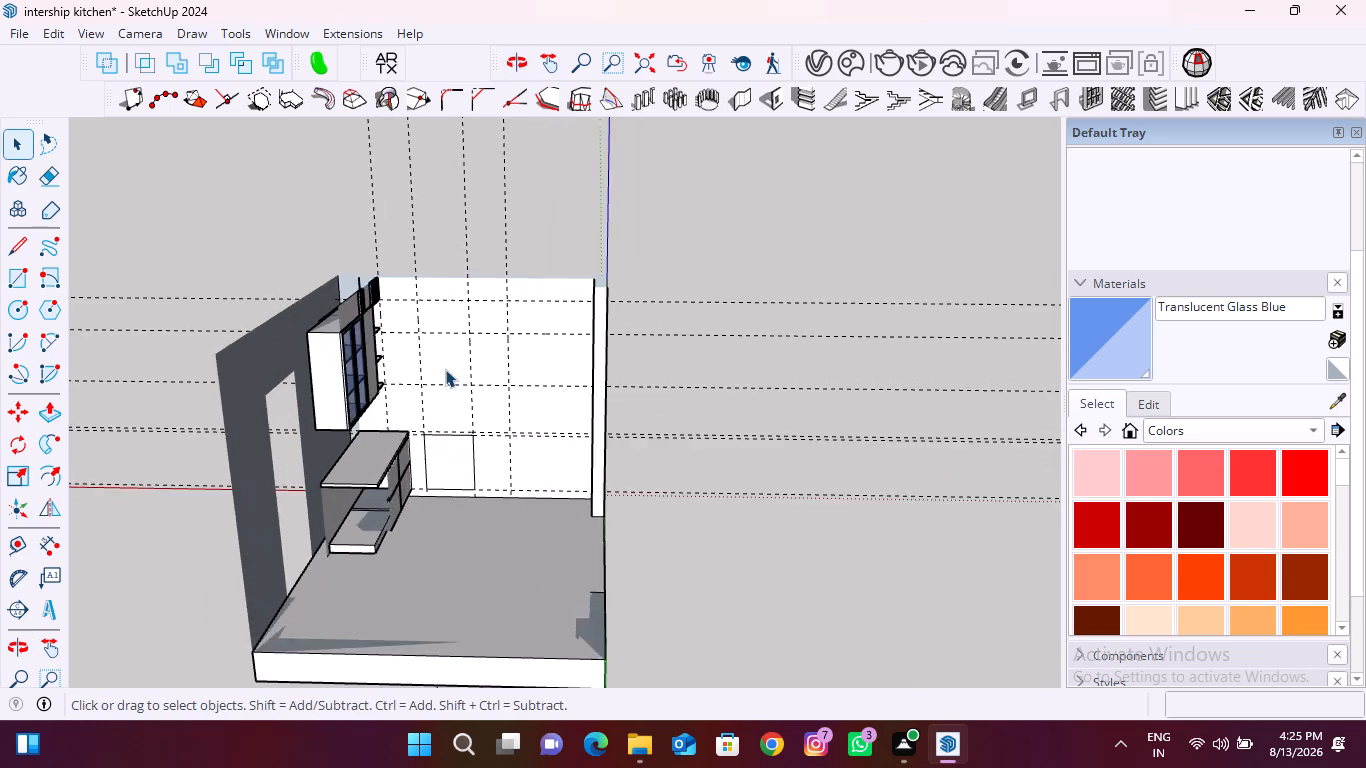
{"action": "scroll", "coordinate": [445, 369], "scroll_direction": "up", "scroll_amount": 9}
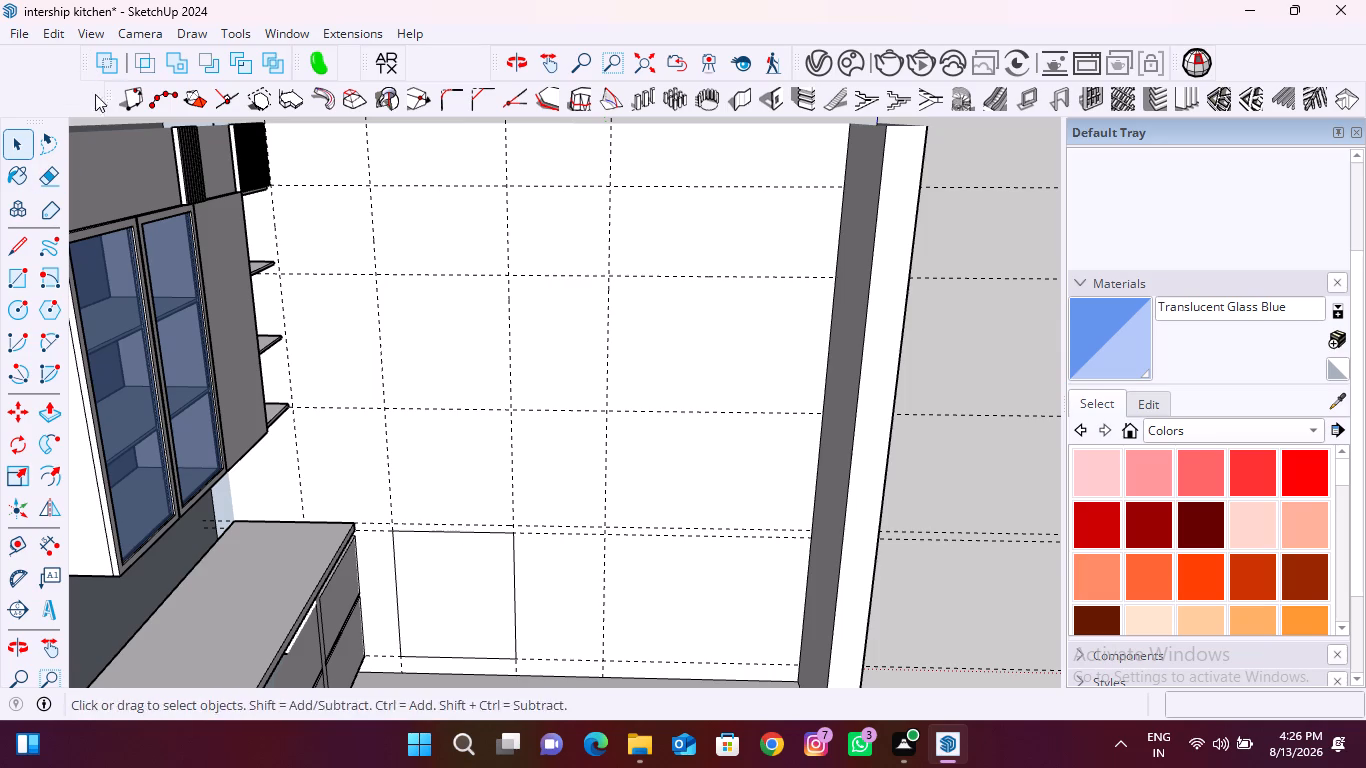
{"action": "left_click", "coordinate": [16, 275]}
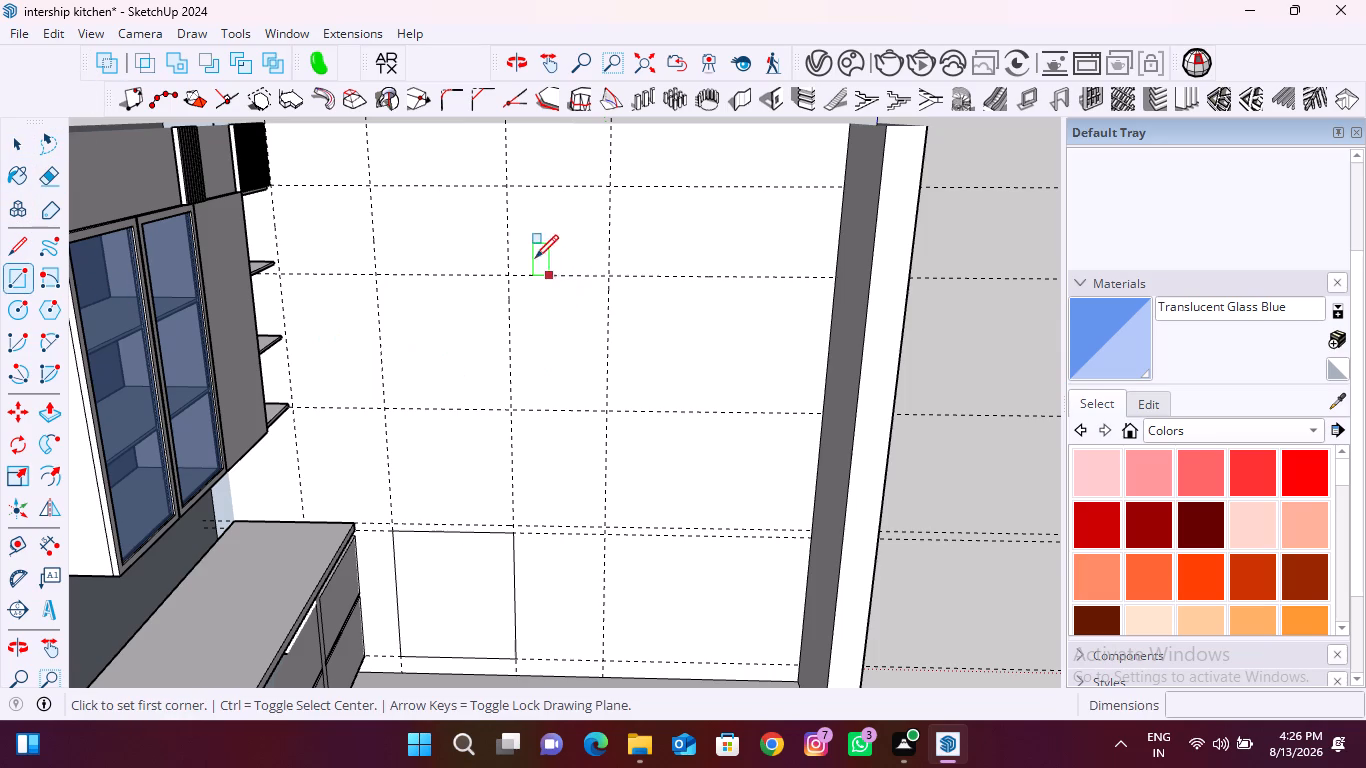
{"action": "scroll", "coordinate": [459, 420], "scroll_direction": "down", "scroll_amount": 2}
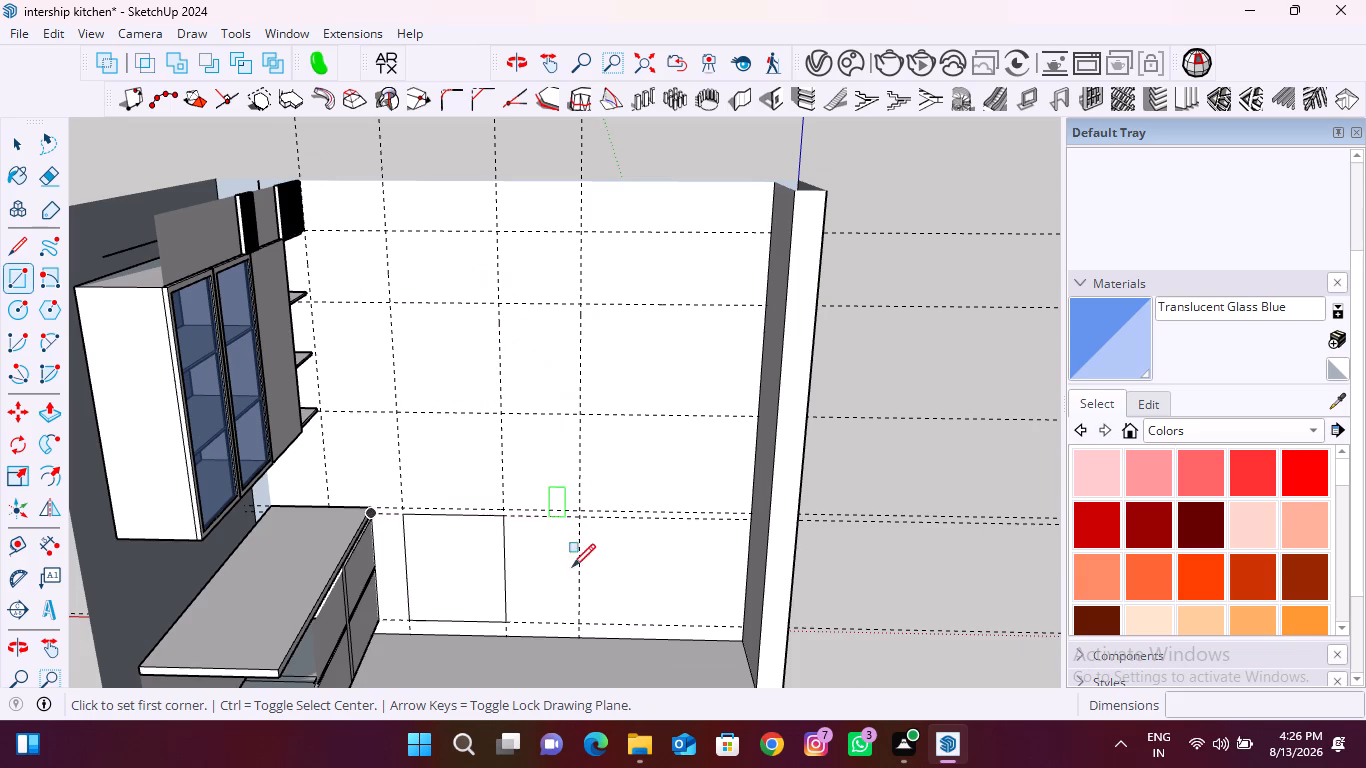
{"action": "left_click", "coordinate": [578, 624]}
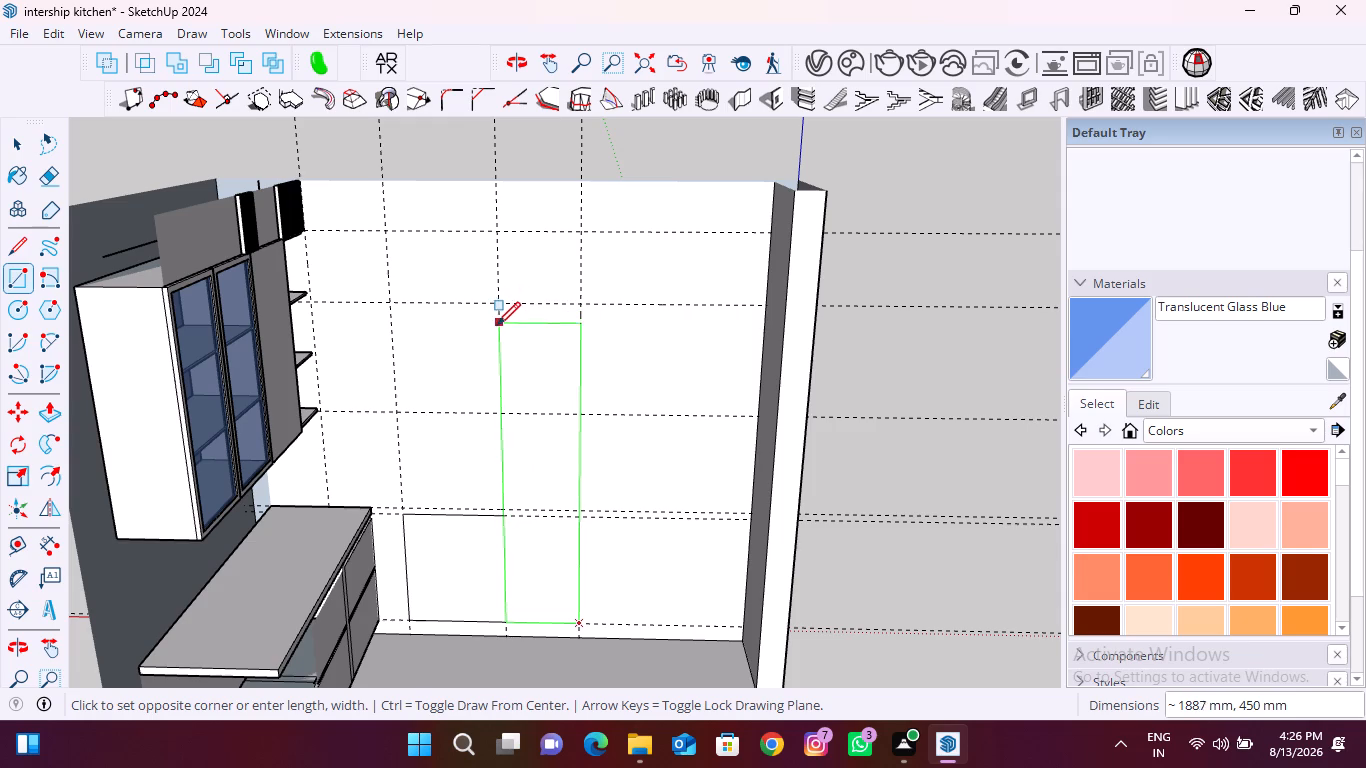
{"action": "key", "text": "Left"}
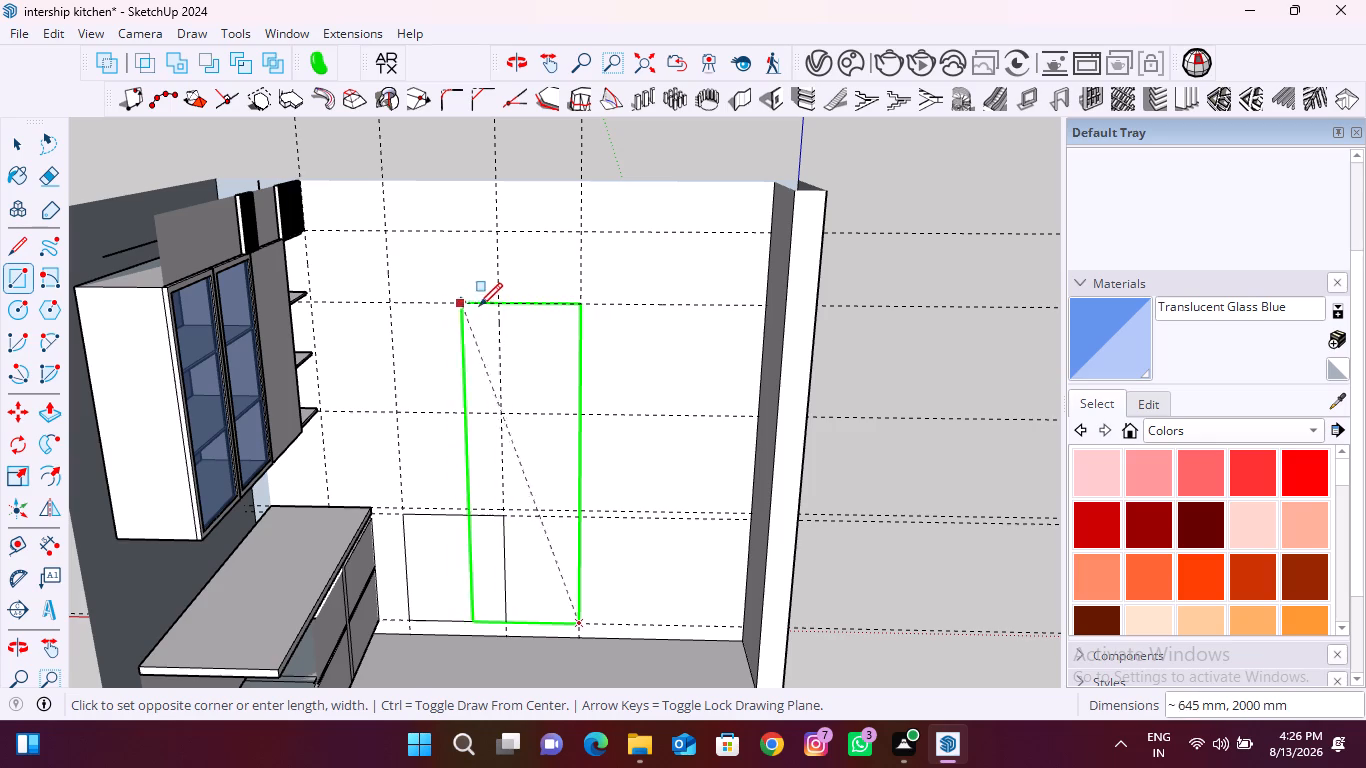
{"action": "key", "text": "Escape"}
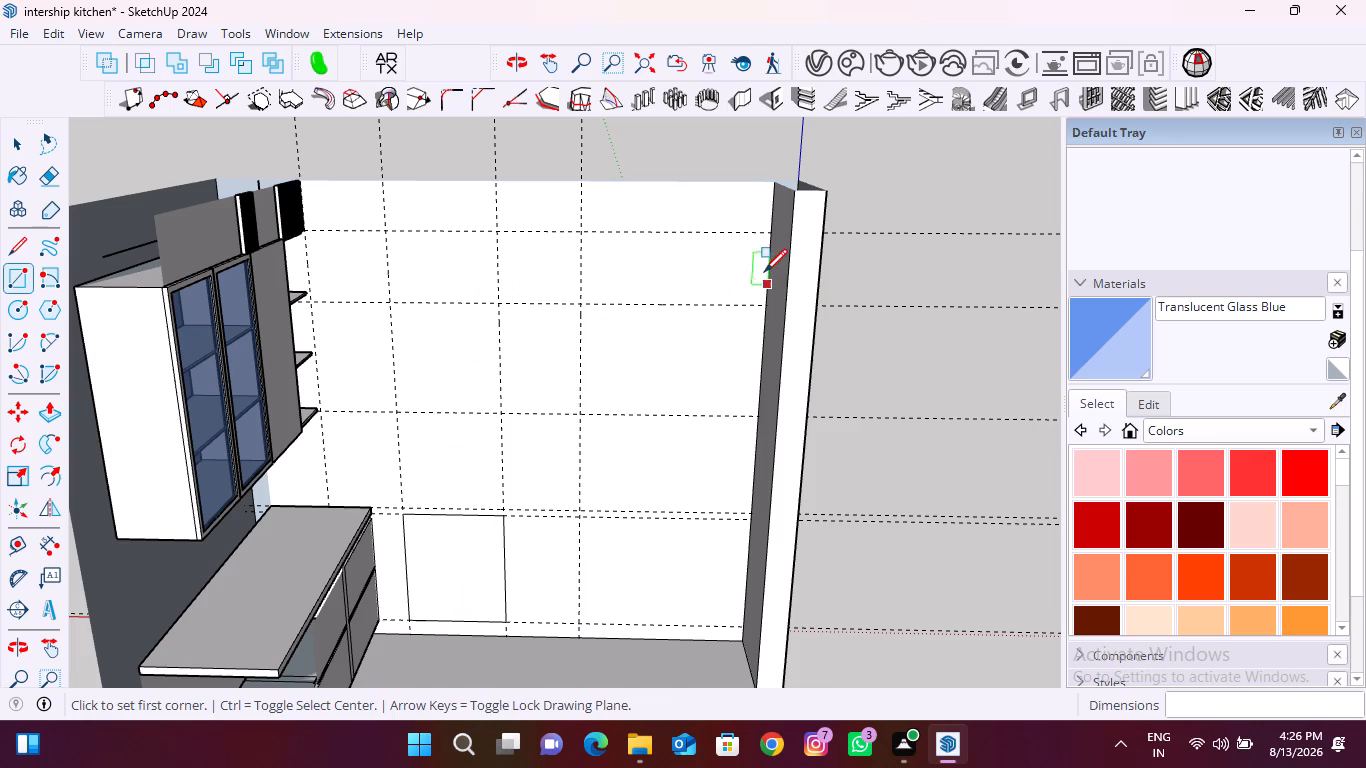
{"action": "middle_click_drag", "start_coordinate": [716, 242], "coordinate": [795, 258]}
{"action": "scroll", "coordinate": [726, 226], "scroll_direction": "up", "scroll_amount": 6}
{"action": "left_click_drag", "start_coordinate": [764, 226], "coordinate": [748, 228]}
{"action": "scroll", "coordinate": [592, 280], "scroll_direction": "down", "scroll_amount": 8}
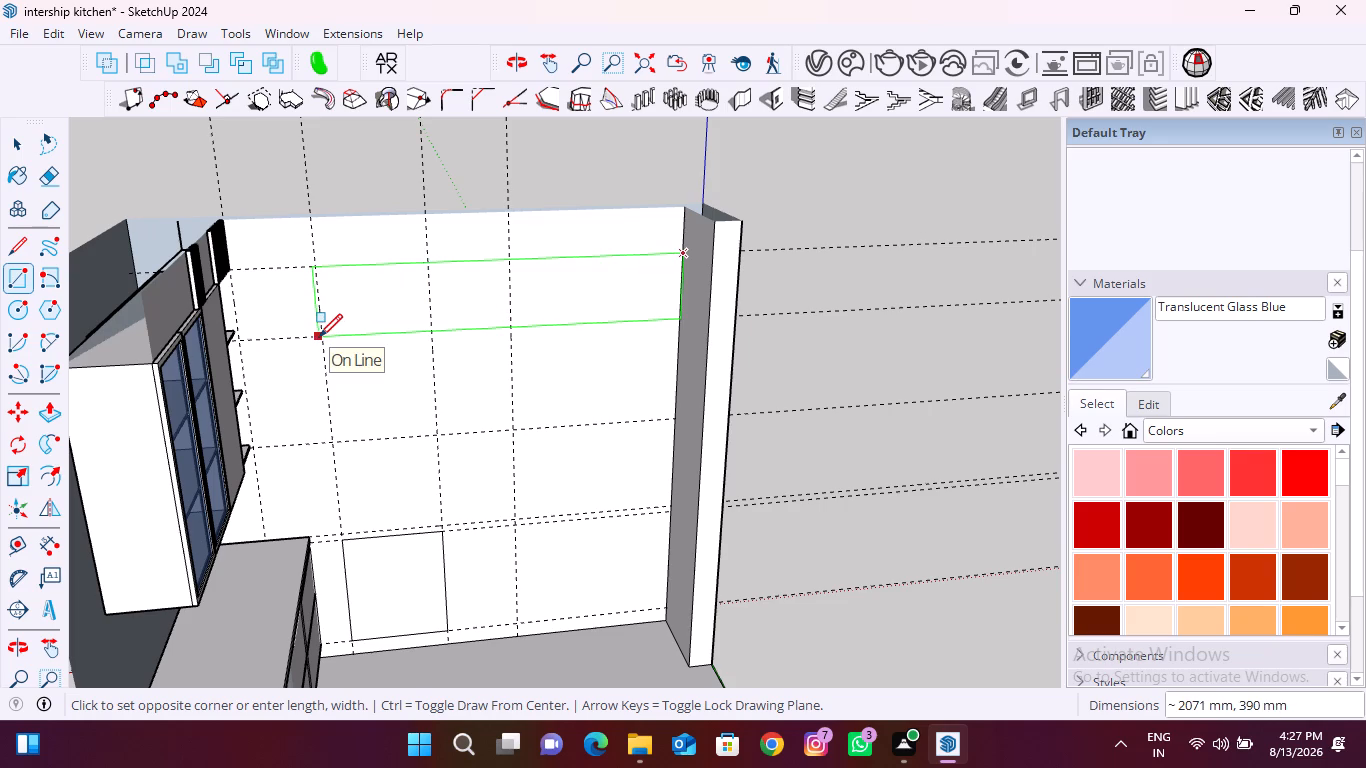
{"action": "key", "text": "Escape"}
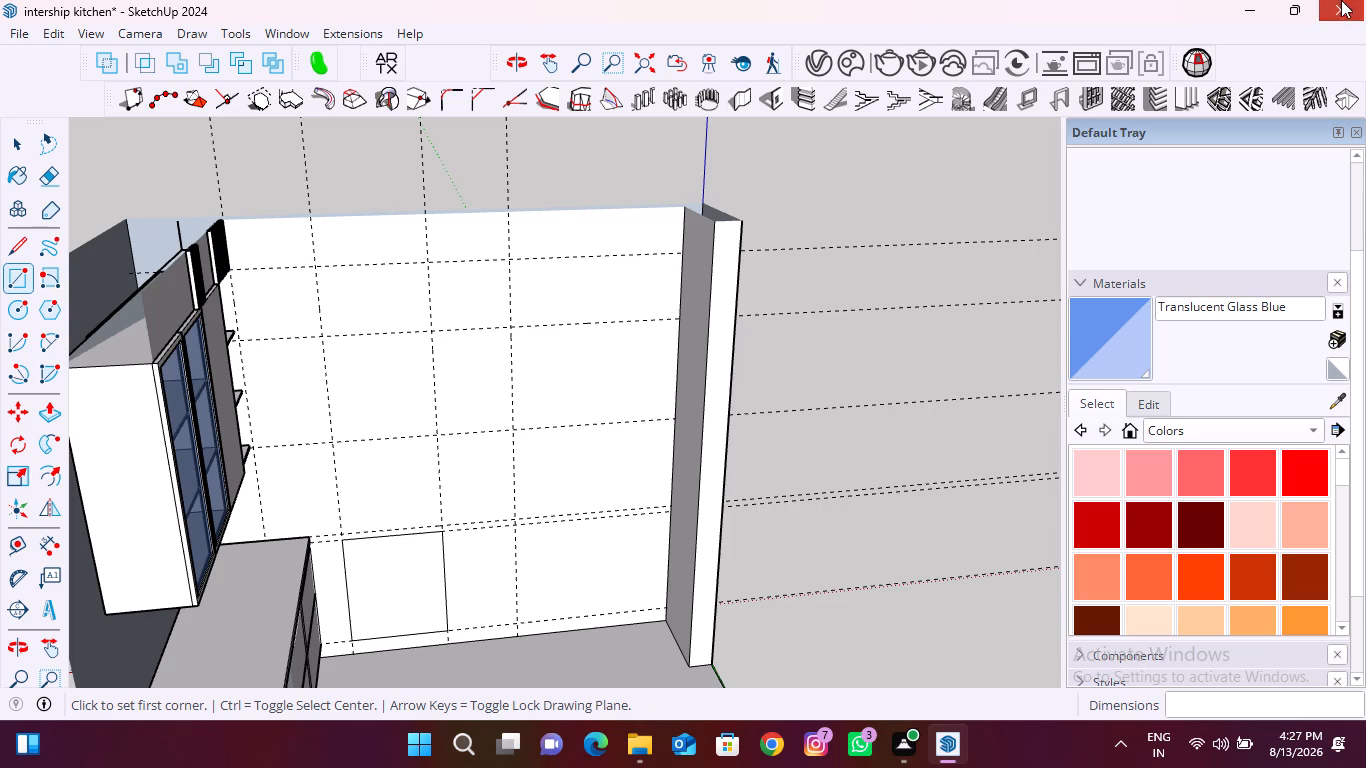
Close the program and save the changes to the intership kitchen model.
{"action": "left_click", "coordinate": [1341, 0]}
{"action": "left_click", "coordinate": [580, 384]}
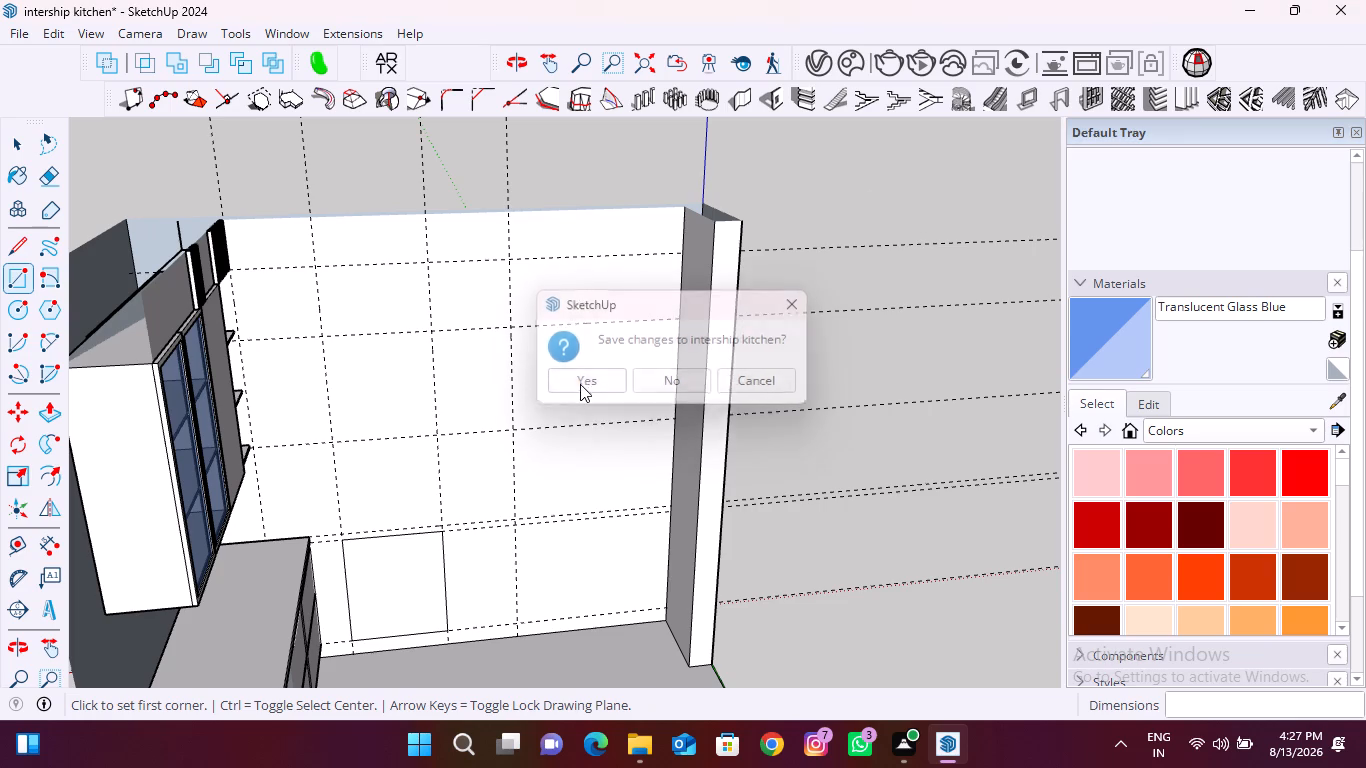
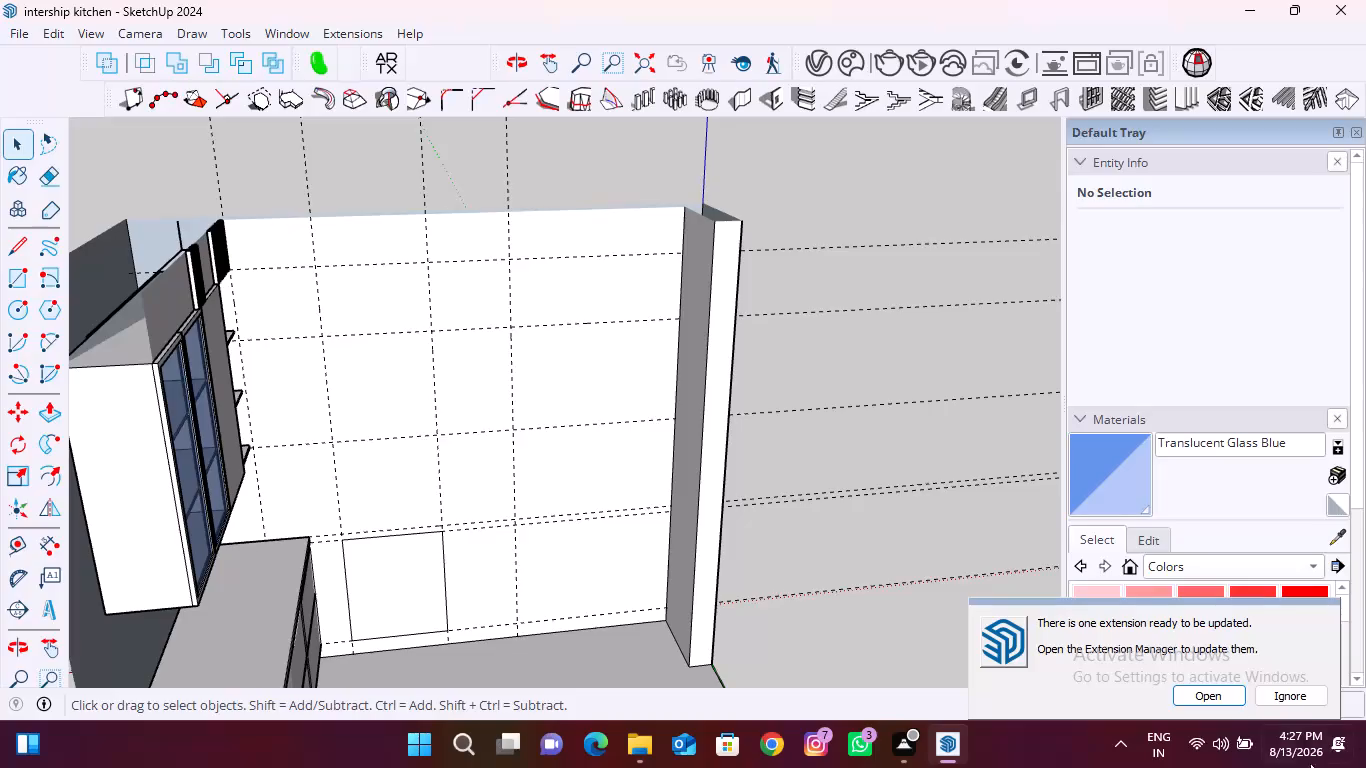
Ignore the extension update notice.
{"action": "left_click", "coordinate": [1302, 700]}
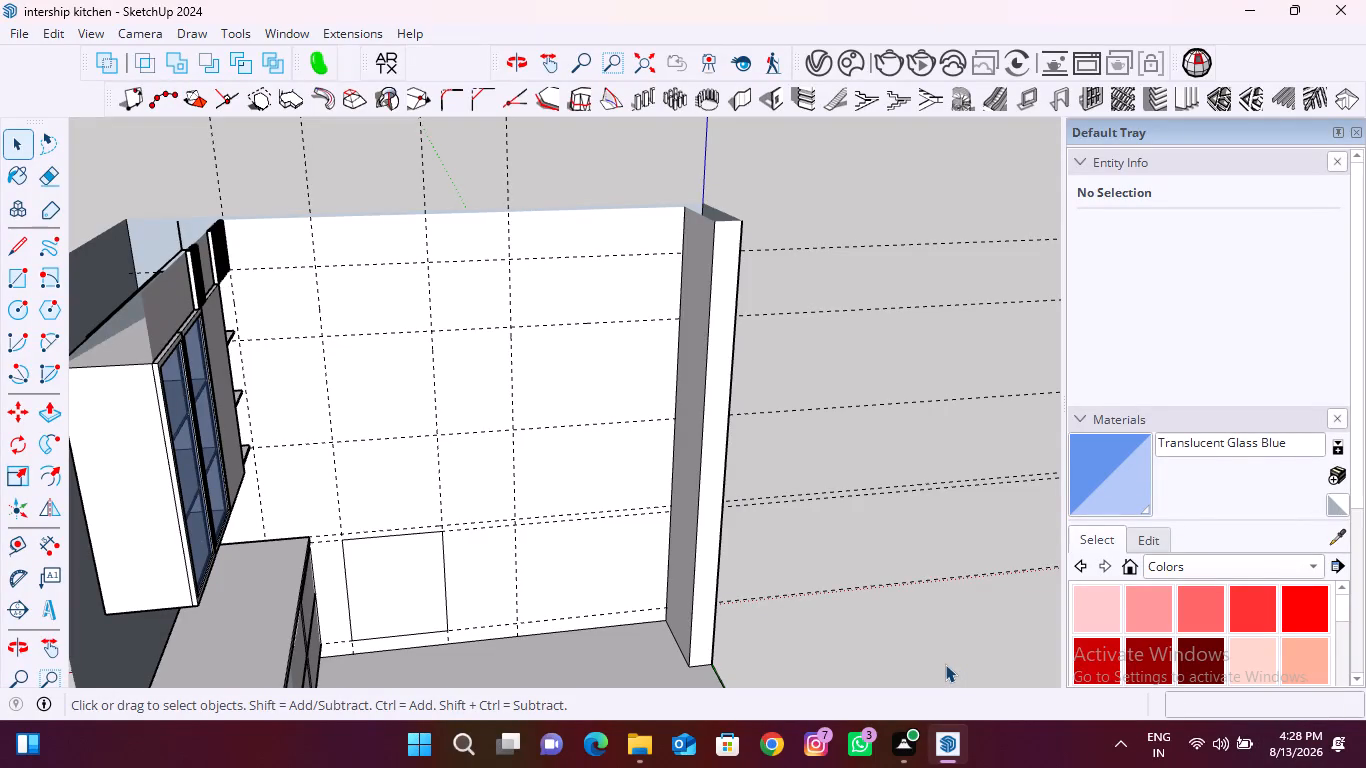
Unhide all hidden walls and objects in the kitchen model.
{"action": "key", "text": "r"}
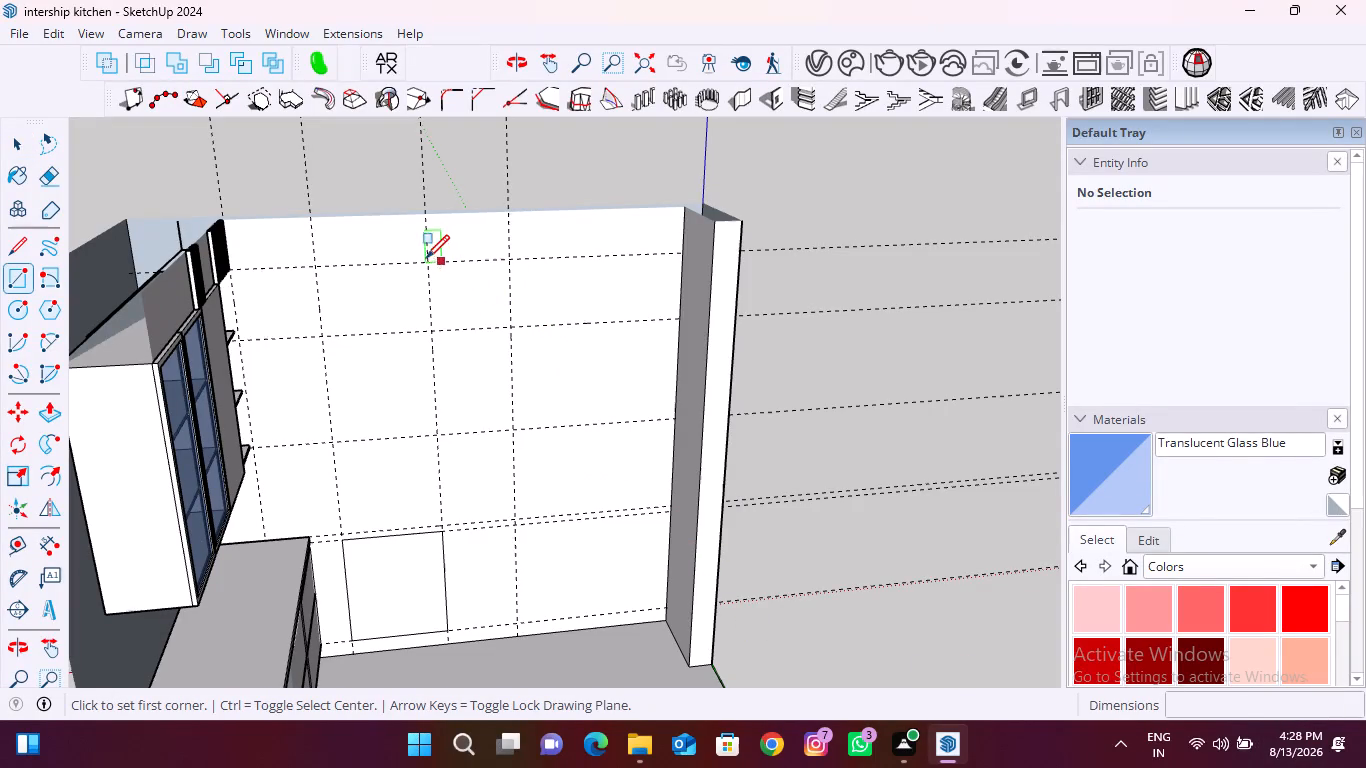
{"action": "scroll", "coordinate": [465, 344], "scroll_direction": "down", "scroll_amount": 4}
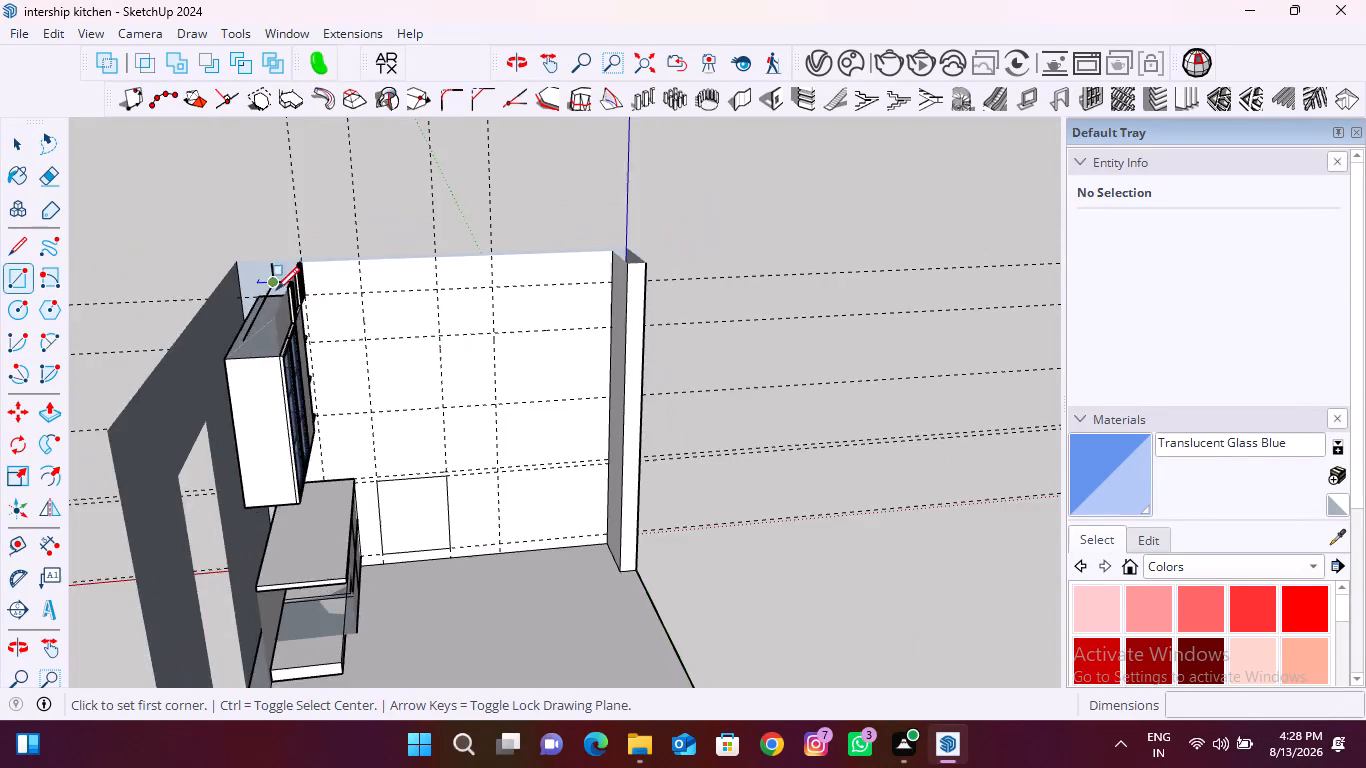
{"action": "middle_click_drag", "start_coordinate": [277, 293], "coordinate": [219, 328]}
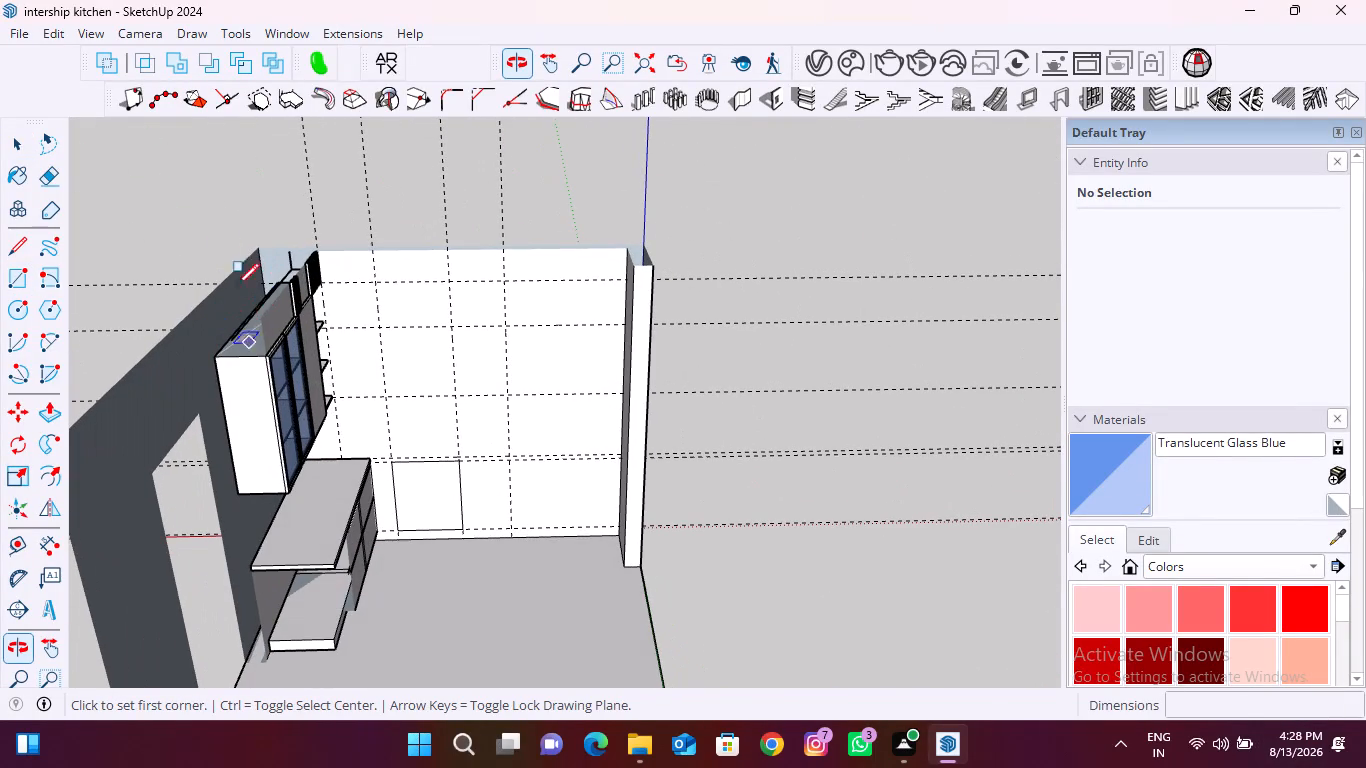
{"action": "left_click", "coordinate": [48, 34]}
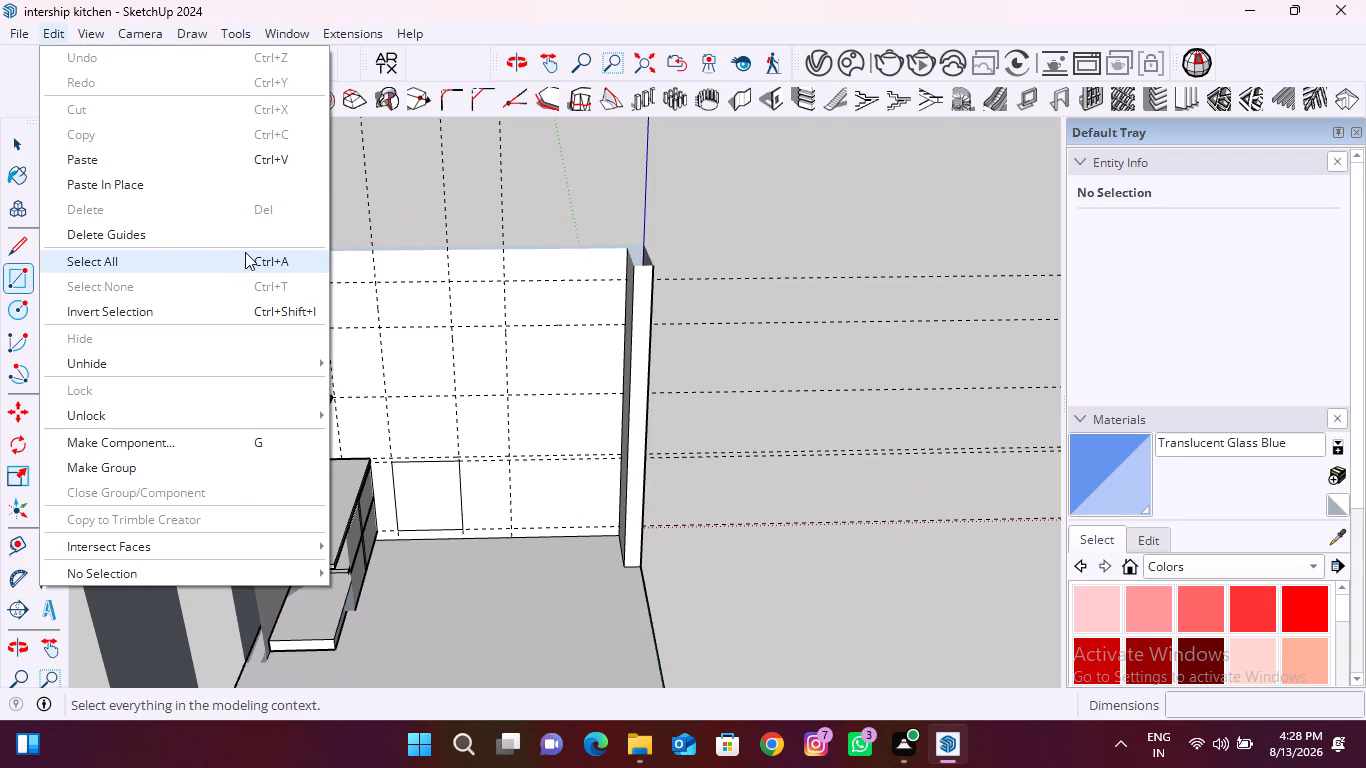
{"action": "left_click", "coordinate": [259, 364]}
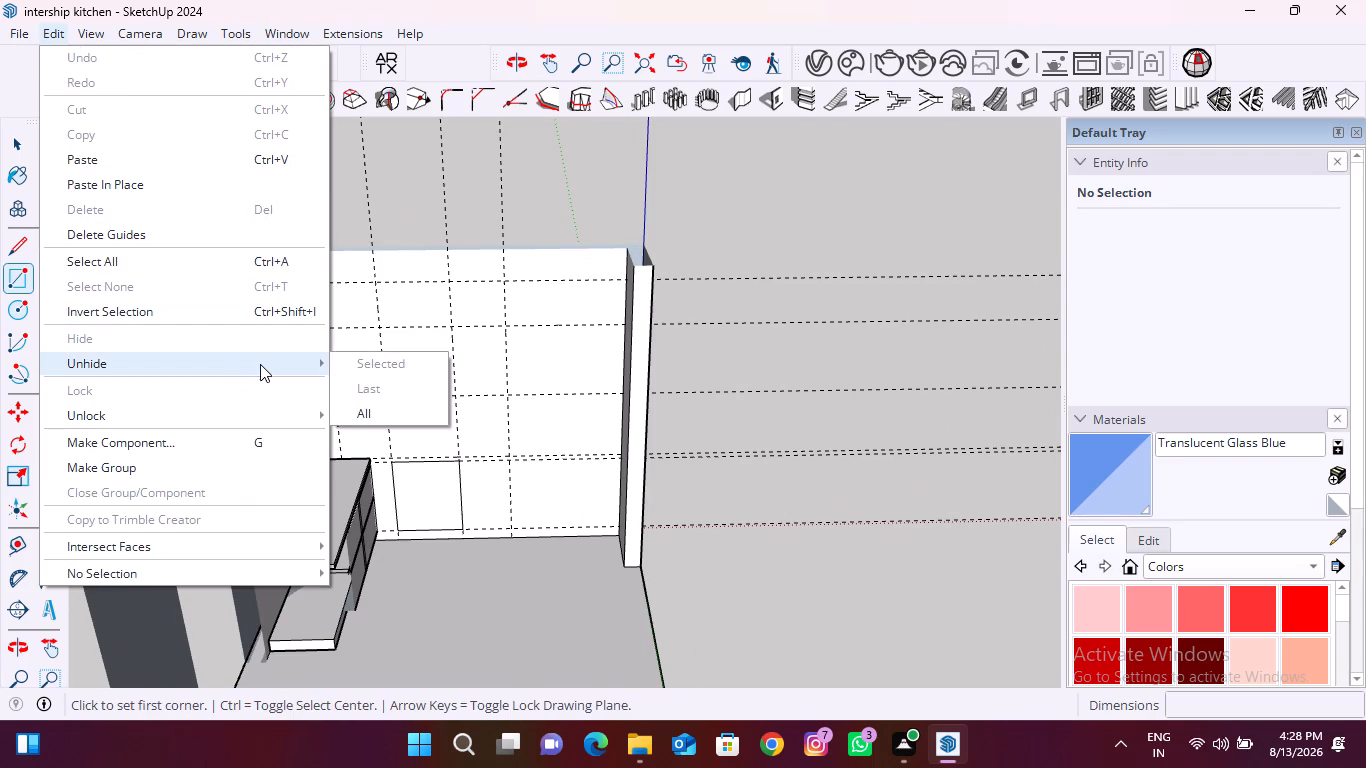
{"action": "left_click", "coordinate": [415, 414]}
Examine the full kitchen from several angles, including the glass cabinet, open shelves, counter and bare wall.
{"action": "middle_click_drag", "start_coordinate": [528, 377], "coordinate": [548, 545]}
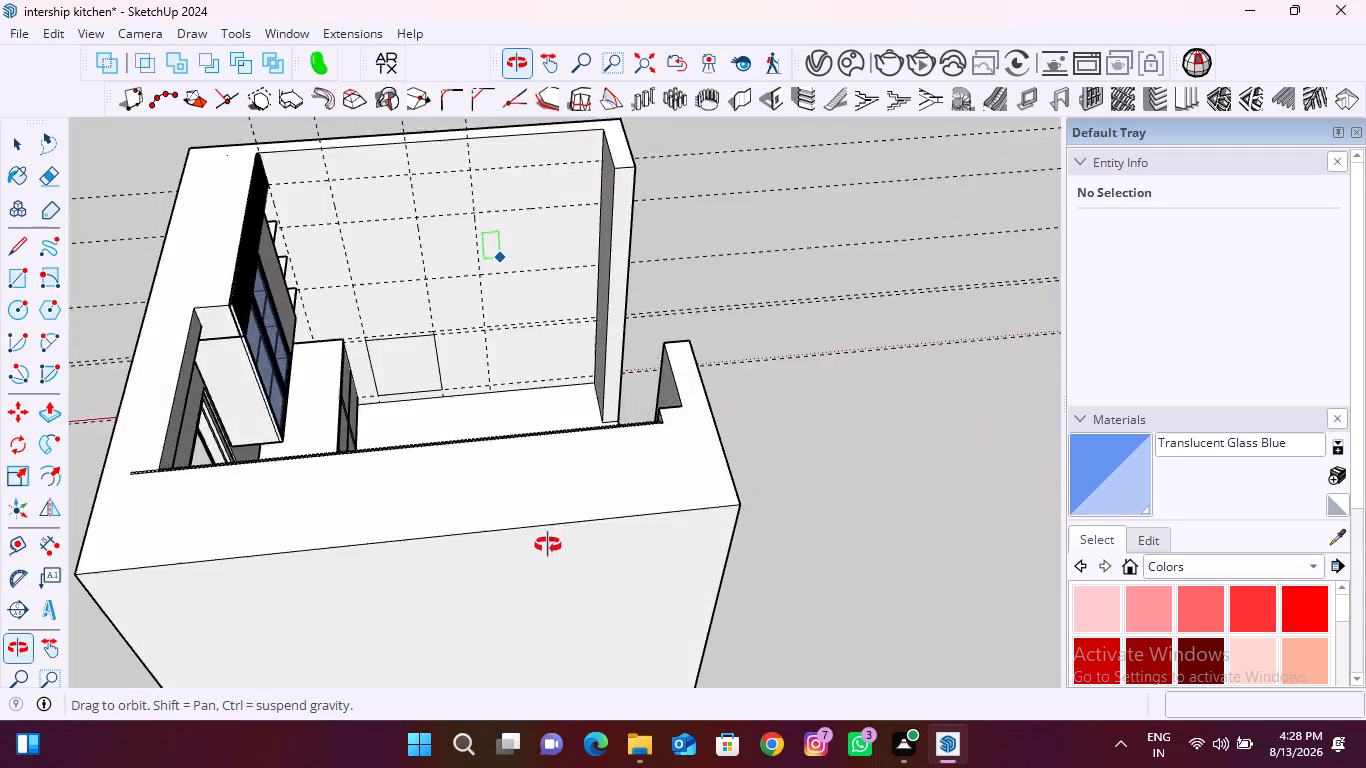
{"action": "middle_click_drag", "start_coordinate": [548, 545], "coordinate": [259, 333]}
{"action": "scroll", "coordinate": [721, 323], "scroll_direction": "up", "scroll_amount": 5}
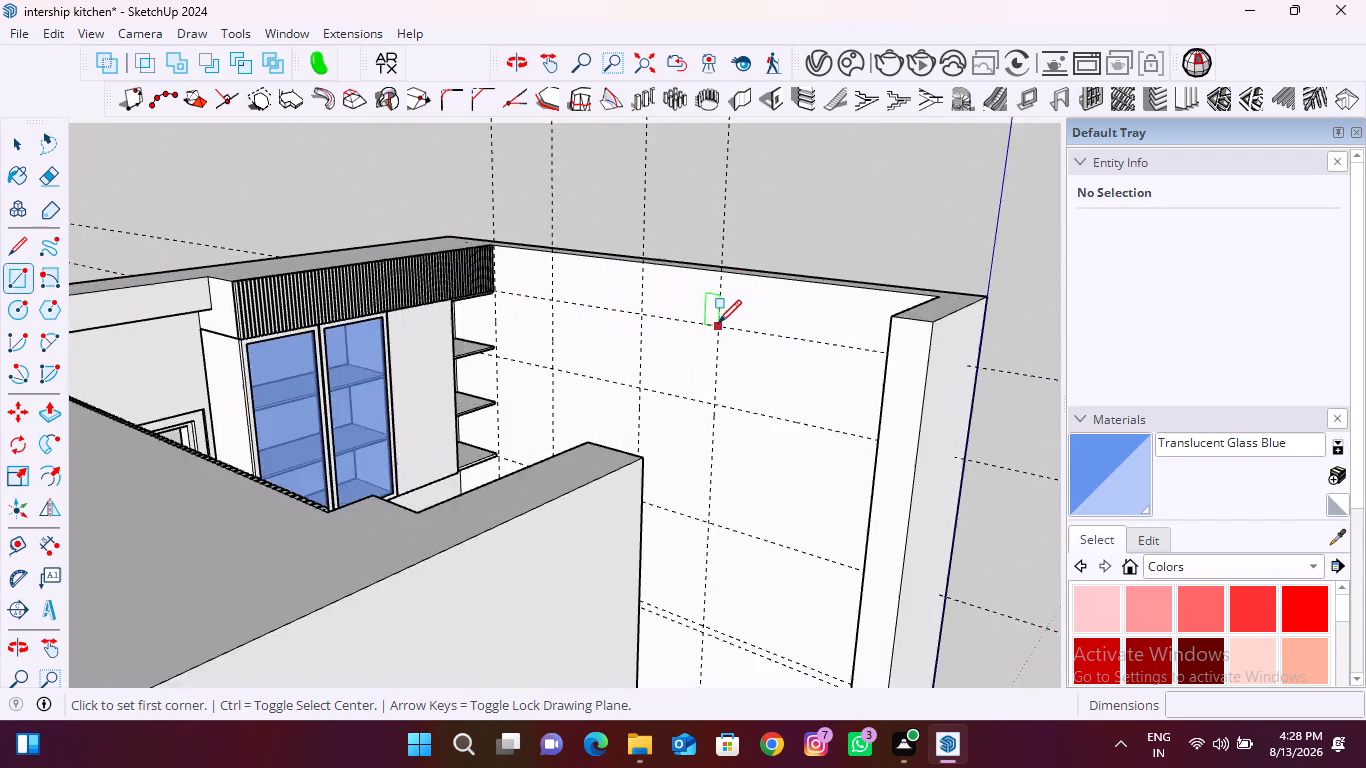
{"action": "scroll", "coordinate": [718, 323], "scroll_direction": "up", "scroll_amount": 6}
{"action": "scroll", "coordinate": [545, 306], "scroll_direction": "down", "scroll_amount": 4}
{"action": "middle_click_drag", "start_coordinate": [685, 313], "coordinate": [413, 437]}
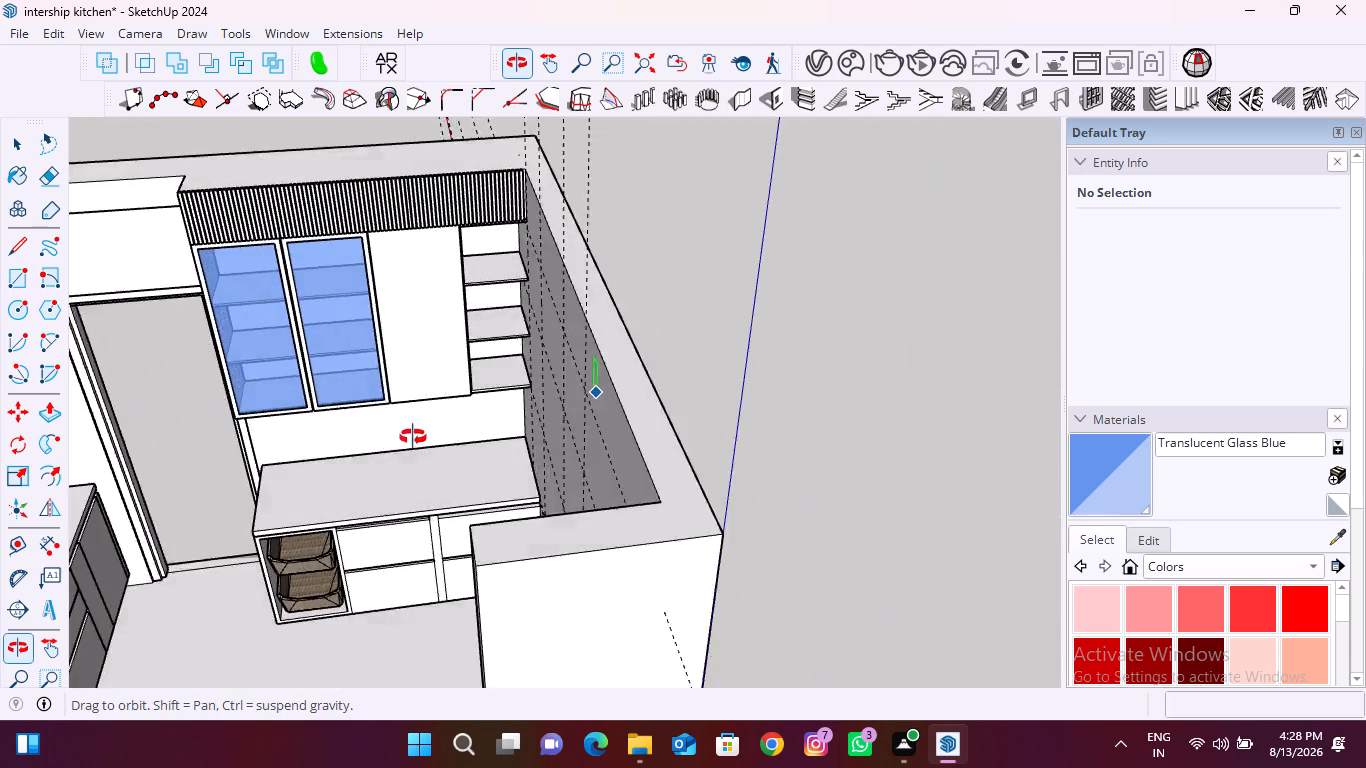
{"action": "middle_click_drag", "start_coordinate": [413, 437], "coordinate": [831, 236]}
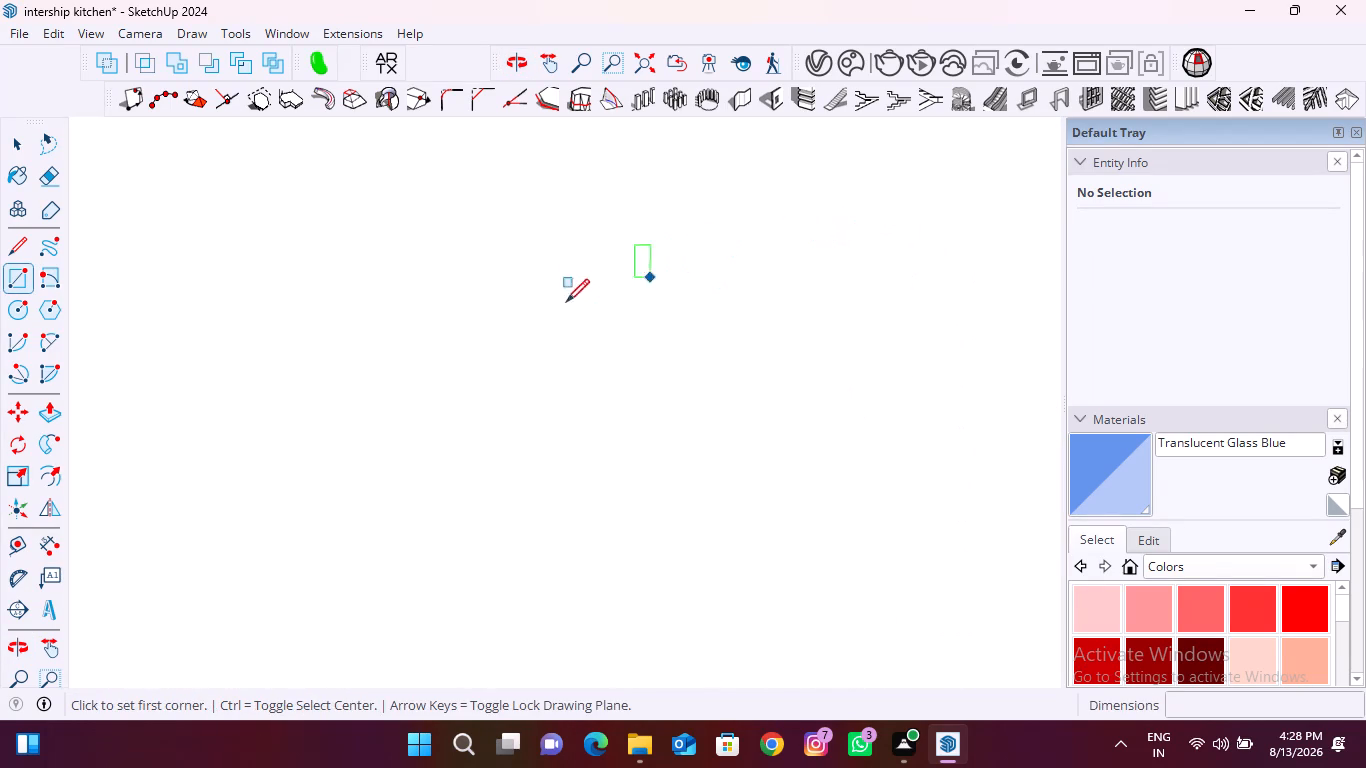
{"action": "scroll", "coordinate": [501, 333], "scroll_direction": "down", "scroll_amount": 20}
{"action": "scroll", "coordinate": [501, 333], "scroll_direction": "down", "scroll_amount": 4}
{"action": "middle_click_drag", "start_coordinate": [621, 397], "coordinate": [326, 602]}
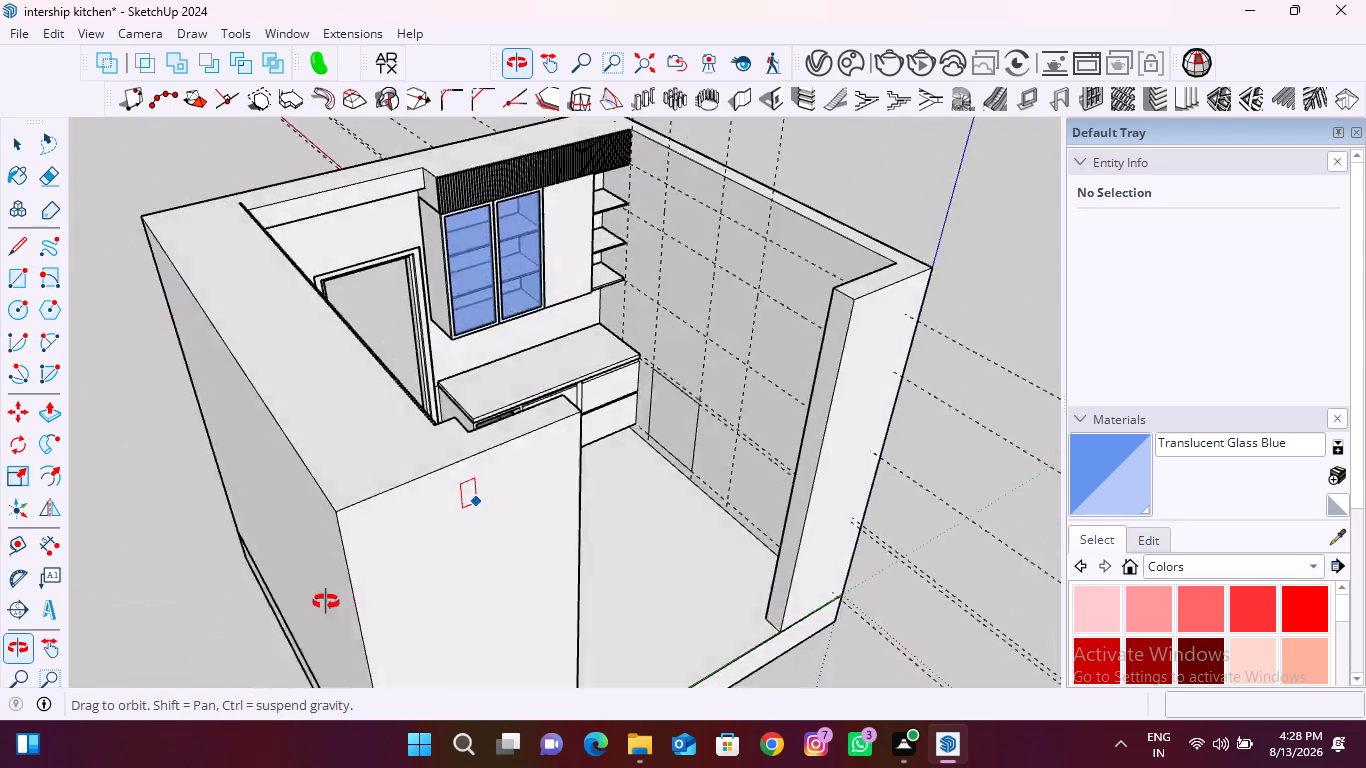
{"action": "middle_click_drag", "start_coordinate": [326, 602], "coordinate": [200, 492]}
{"action": "scroll", "coordinate": [620, 590], "scroll_direction": "up", "scroll_amount": 5}
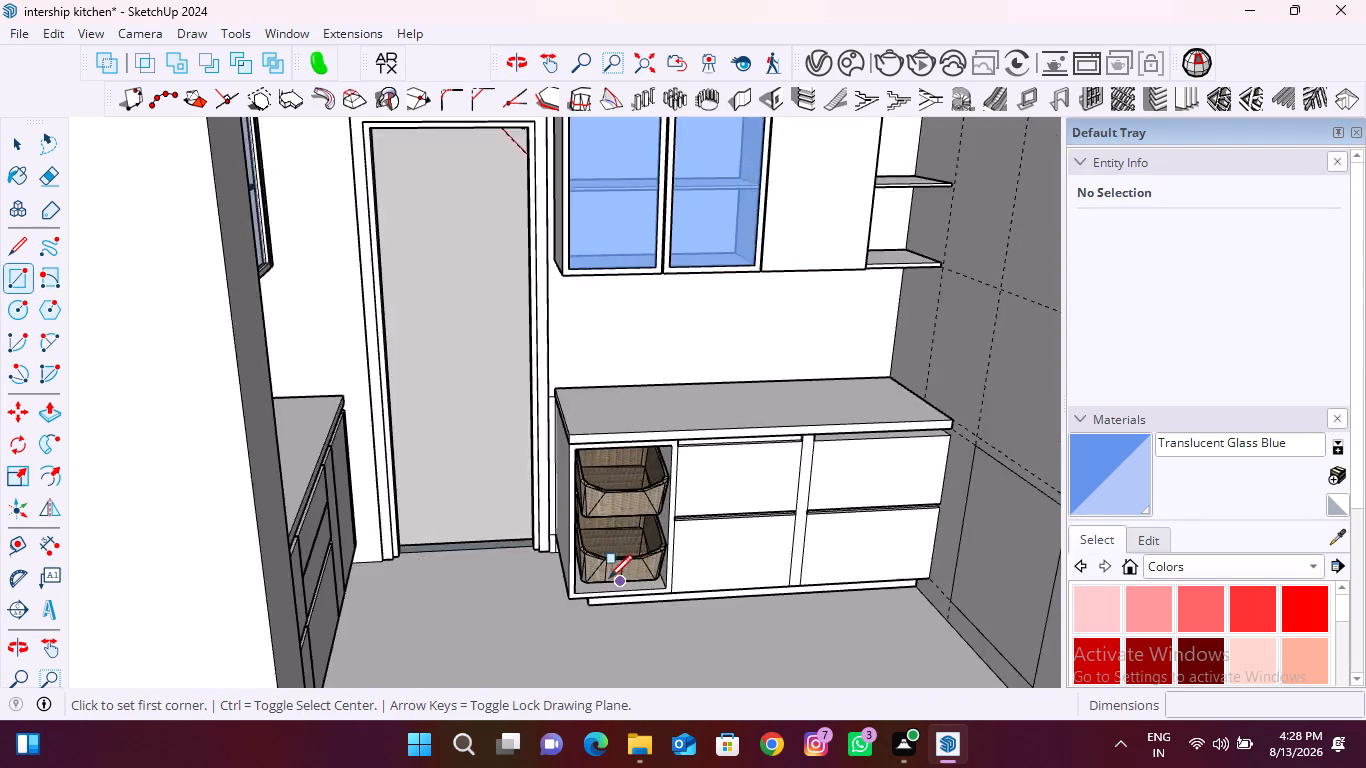
{"action": "scroll", "coordinate": [609, 578], "scroll_direction": "up", "scroll_amount": 4}
{"action": "scroll", "coordinate": [550, 545], "scroll_direction": "down", "scroll_amount": 16}
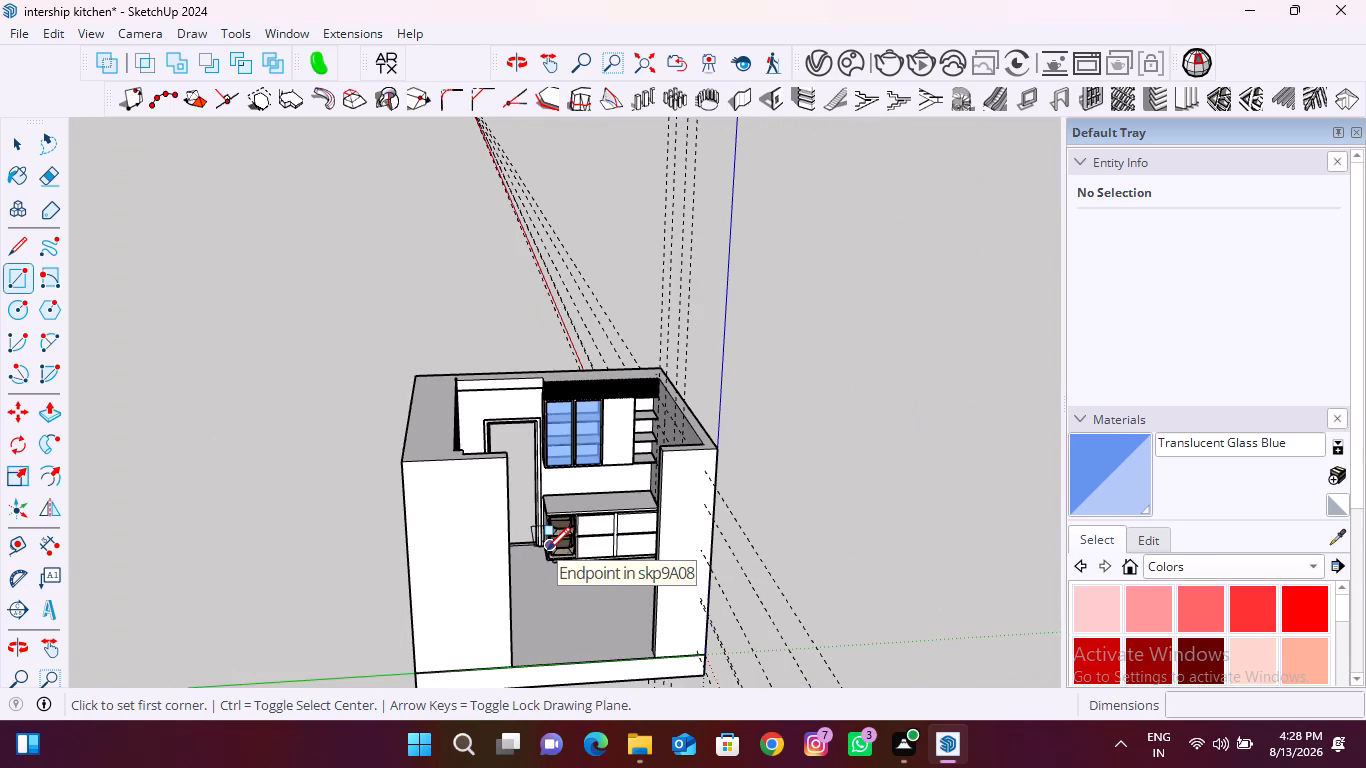
{"action": "scroll", "coordinate": [476, 502], "scroll_direction": "down", "scroll_amount": 9}
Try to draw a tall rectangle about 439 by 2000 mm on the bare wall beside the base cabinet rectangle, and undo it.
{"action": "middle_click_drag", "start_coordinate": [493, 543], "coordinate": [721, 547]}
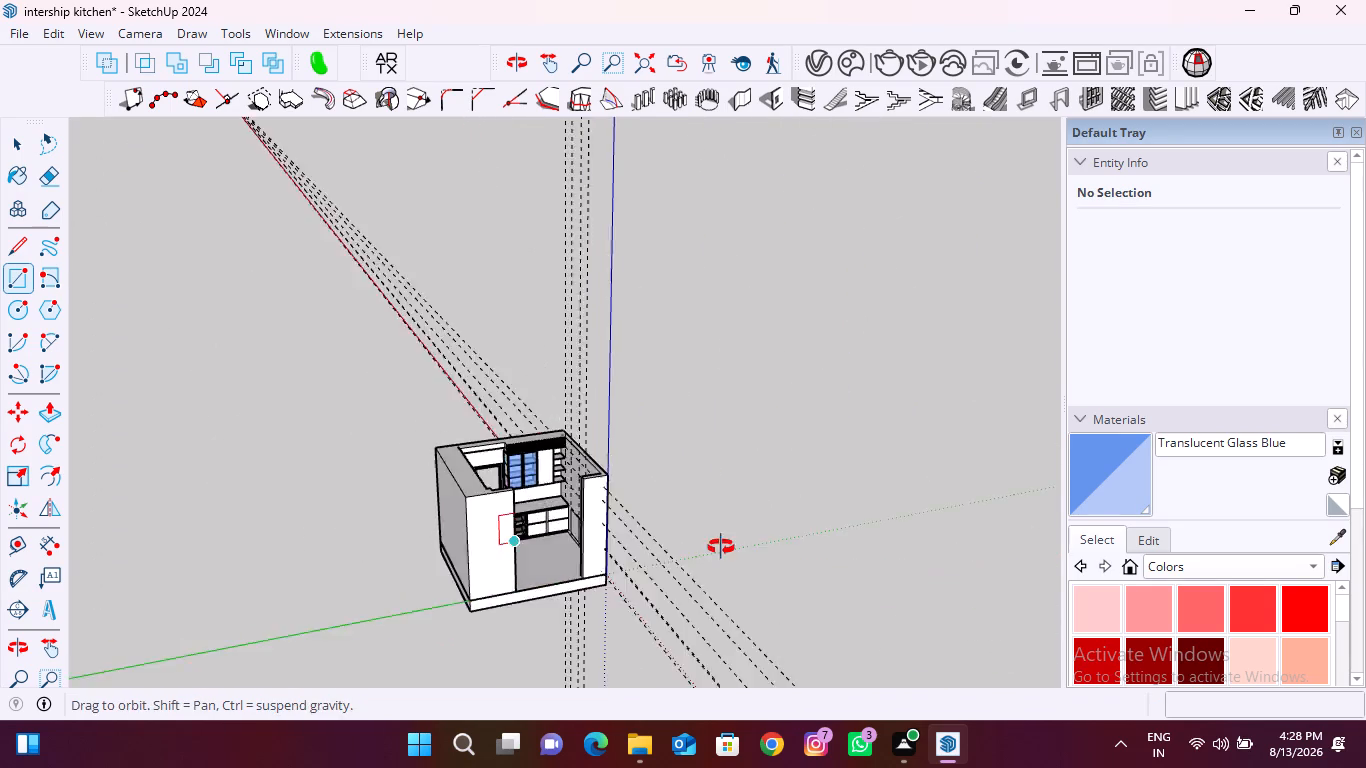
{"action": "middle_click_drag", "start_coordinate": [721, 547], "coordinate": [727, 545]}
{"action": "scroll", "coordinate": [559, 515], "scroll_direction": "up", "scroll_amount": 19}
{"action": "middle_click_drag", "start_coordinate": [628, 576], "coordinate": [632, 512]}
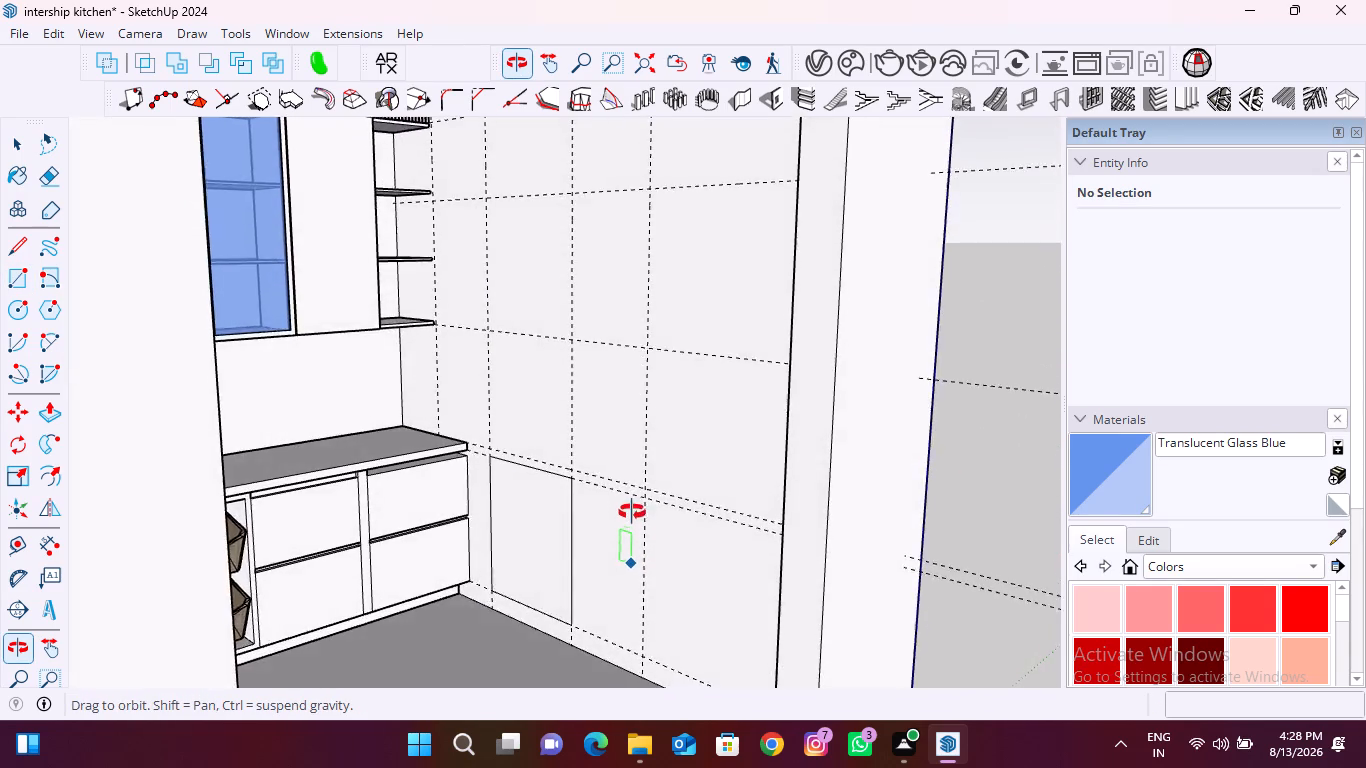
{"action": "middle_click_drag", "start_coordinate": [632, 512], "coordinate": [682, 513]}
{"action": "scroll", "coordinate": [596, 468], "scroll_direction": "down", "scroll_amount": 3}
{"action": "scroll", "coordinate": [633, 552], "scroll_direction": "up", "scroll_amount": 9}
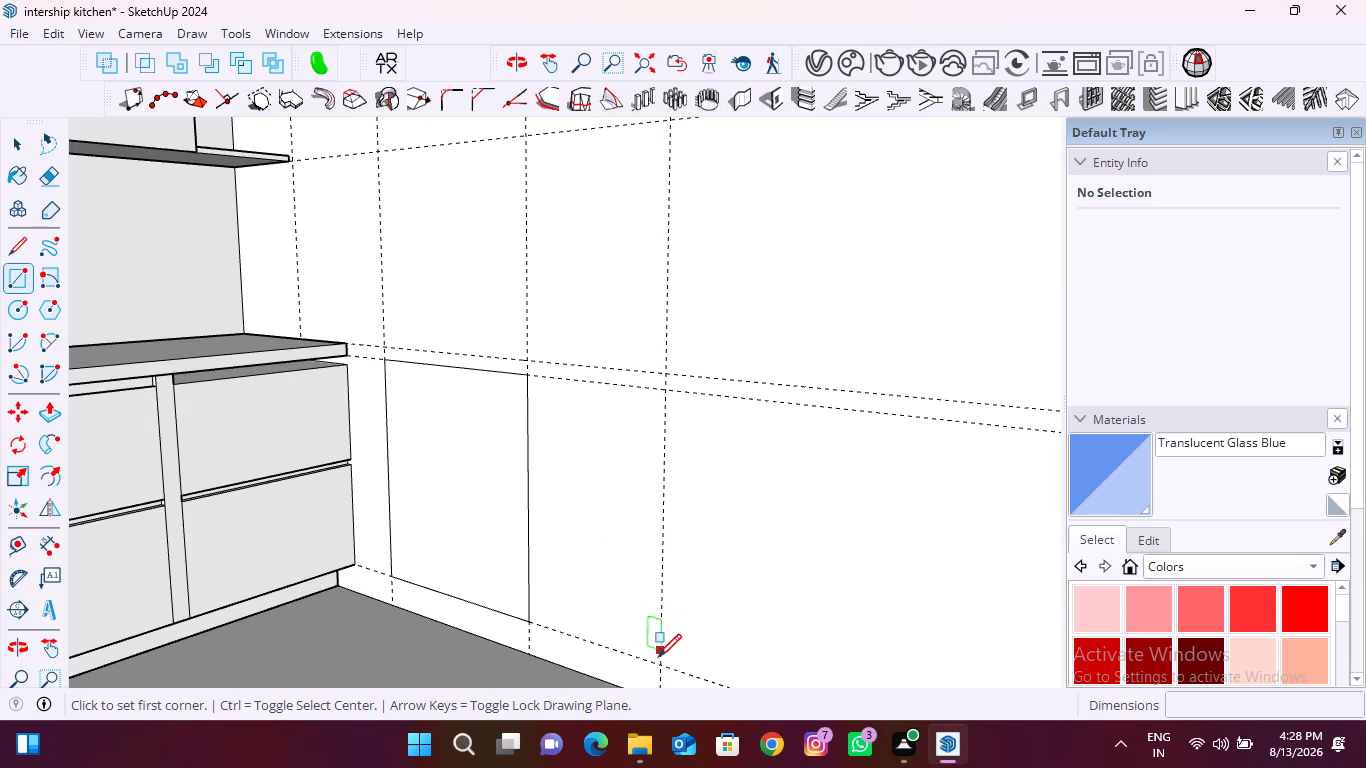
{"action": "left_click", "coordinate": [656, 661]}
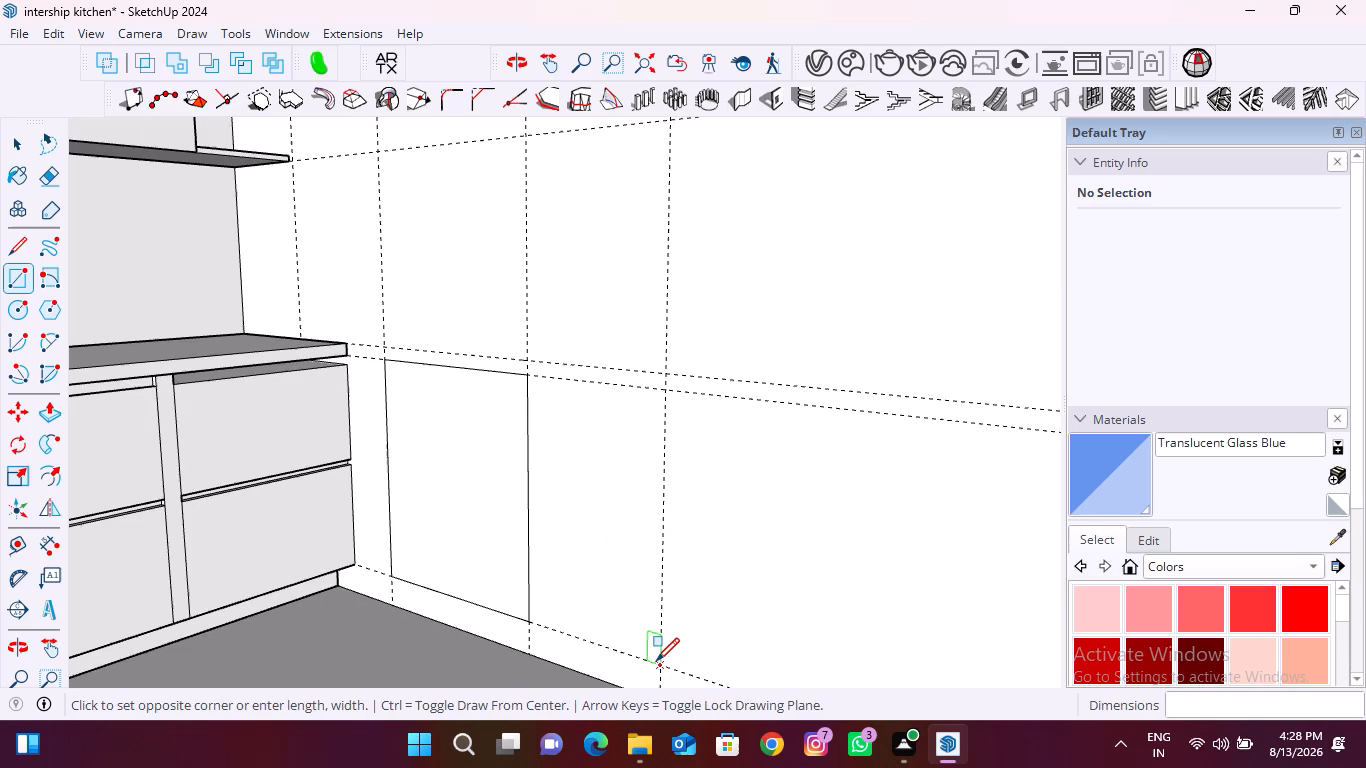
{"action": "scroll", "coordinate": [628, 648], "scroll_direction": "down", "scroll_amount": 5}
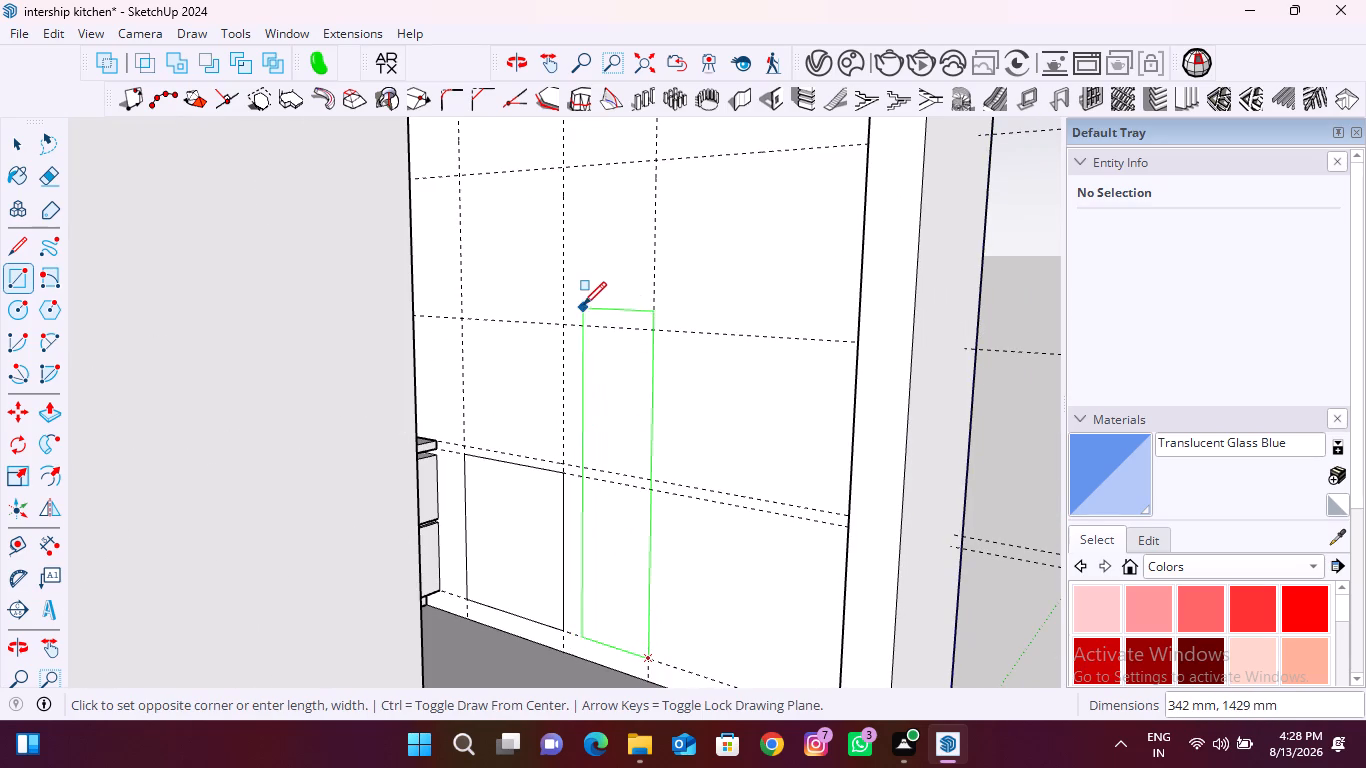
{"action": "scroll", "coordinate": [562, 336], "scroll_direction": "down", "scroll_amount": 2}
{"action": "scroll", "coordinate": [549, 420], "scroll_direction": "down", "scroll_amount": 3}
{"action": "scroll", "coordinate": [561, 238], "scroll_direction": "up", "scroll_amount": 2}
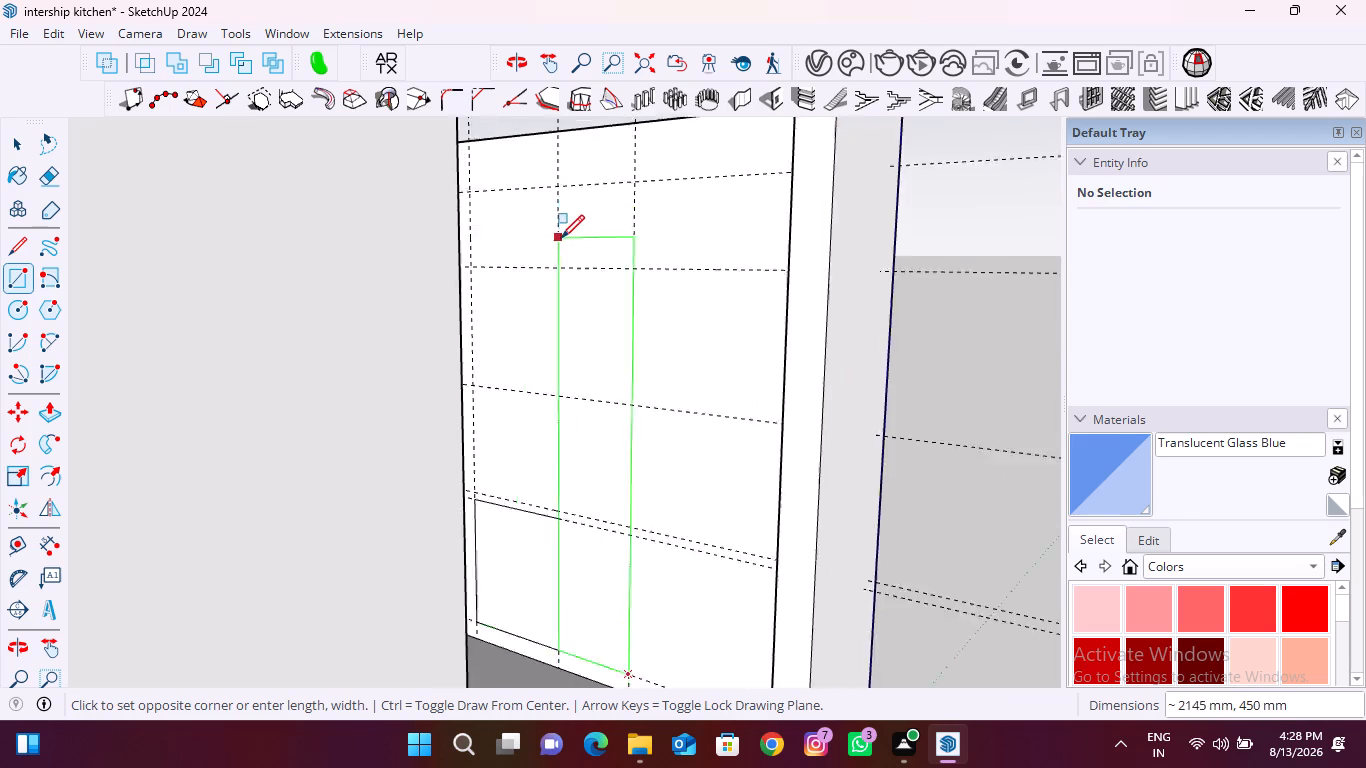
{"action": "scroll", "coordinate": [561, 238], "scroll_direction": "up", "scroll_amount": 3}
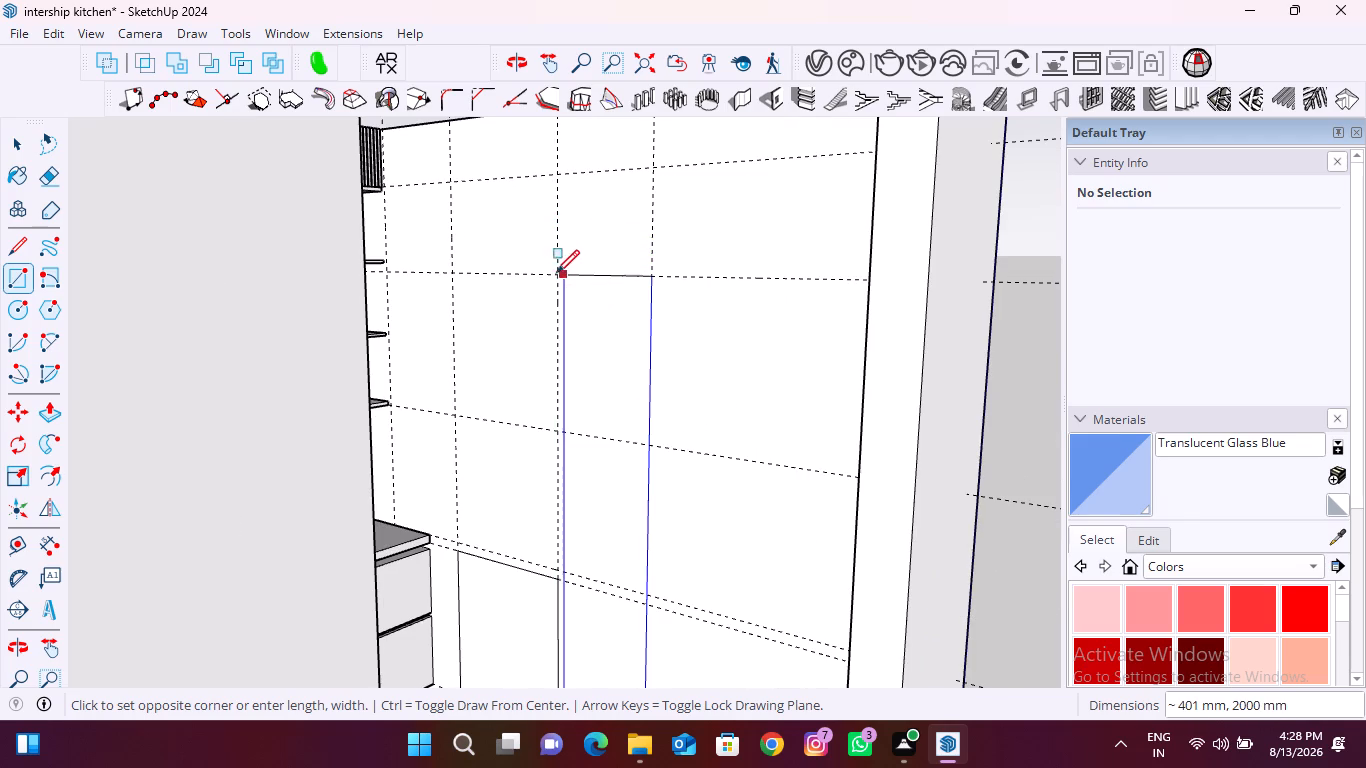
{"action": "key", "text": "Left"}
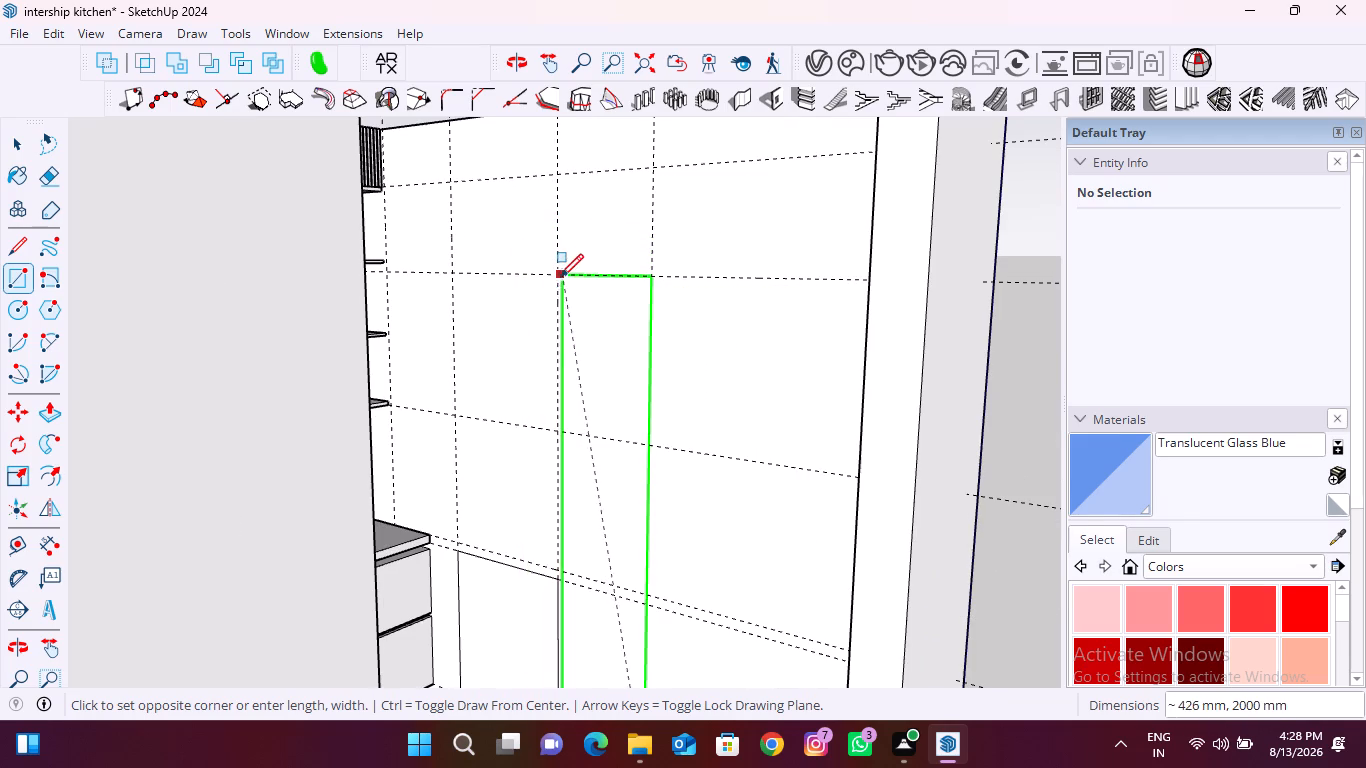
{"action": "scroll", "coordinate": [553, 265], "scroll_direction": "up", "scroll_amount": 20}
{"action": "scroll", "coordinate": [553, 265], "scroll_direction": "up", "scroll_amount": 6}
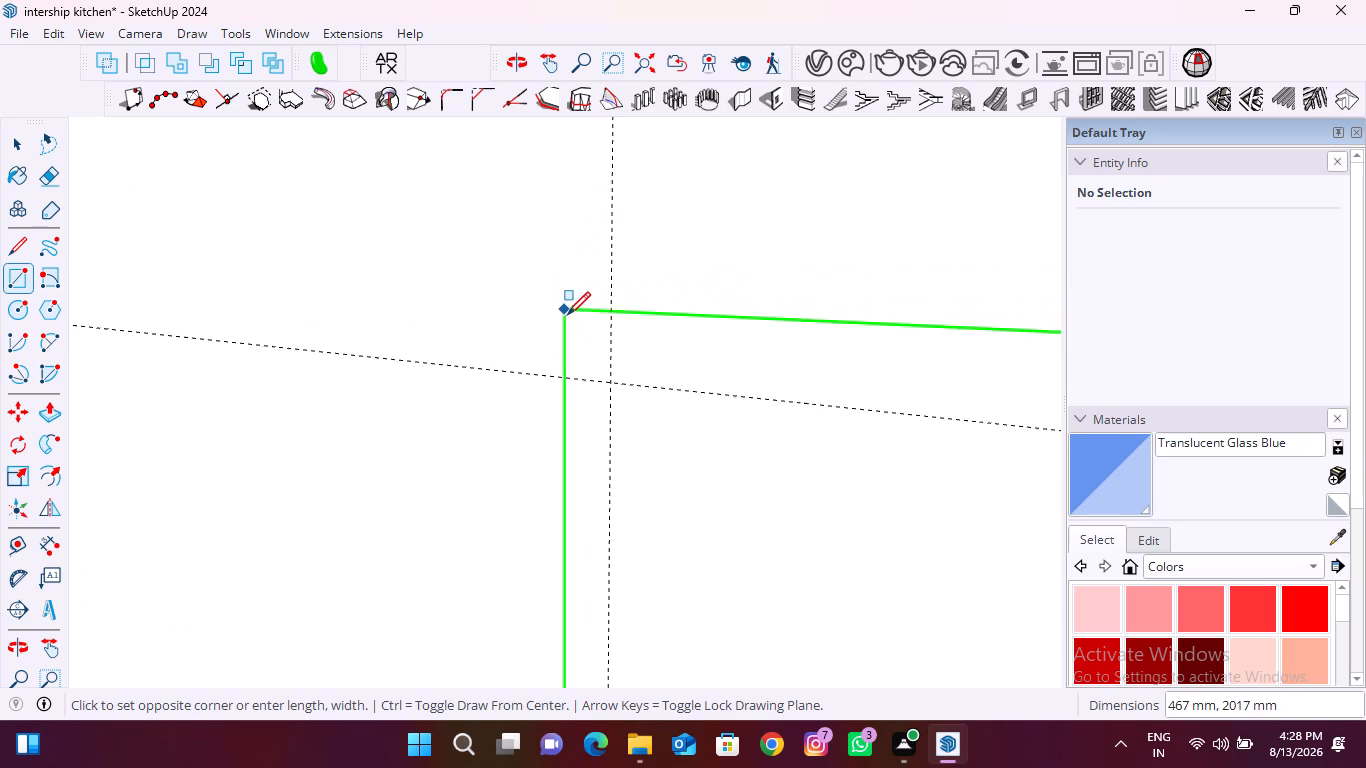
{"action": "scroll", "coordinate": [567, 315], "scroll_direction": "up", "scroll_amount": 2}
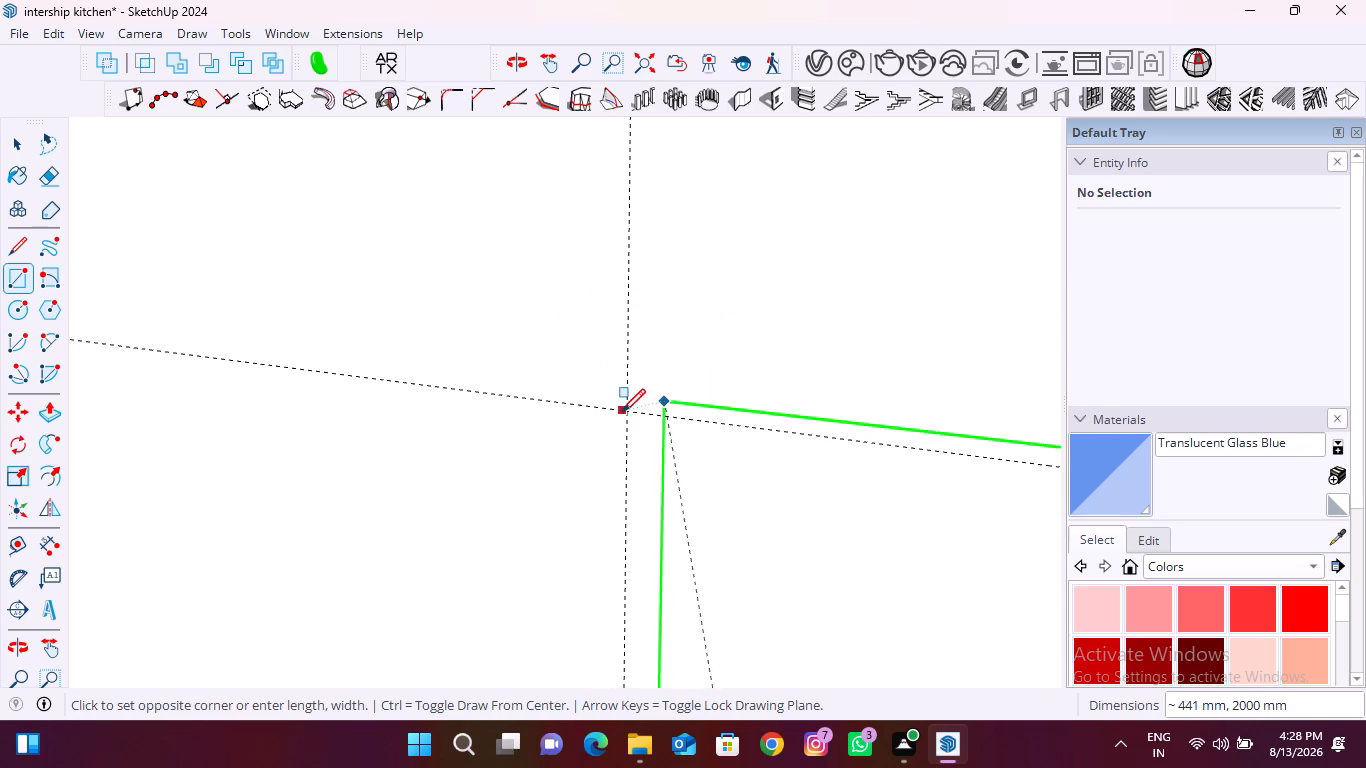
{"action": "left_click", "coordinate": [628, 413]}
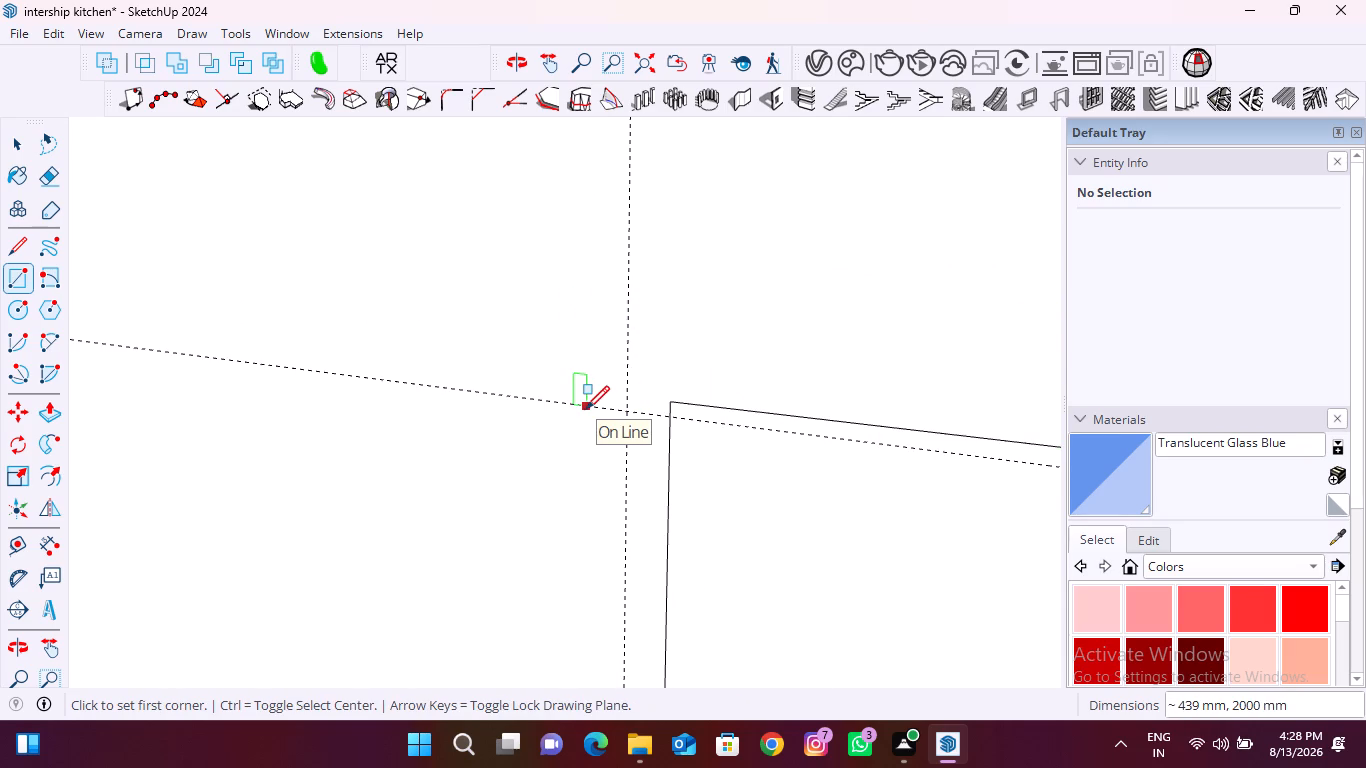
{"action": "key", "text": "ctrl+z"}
Draw a tall rectangle about 440 by 2000 mm on the bare wall between the guides, beside the 600 by 720 mm base rectangle.
{"action": "left_click", "coordinate": [627, 410]}
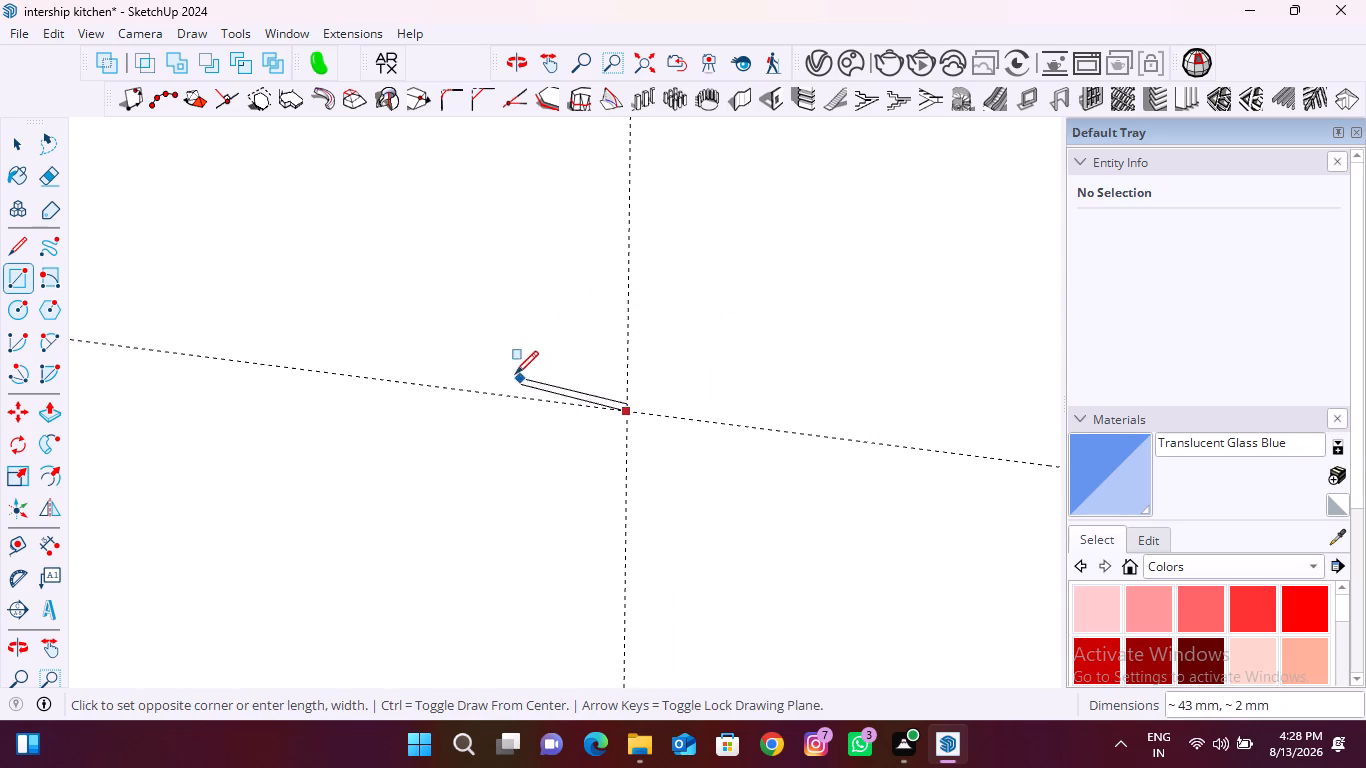
{"action": "scroll", "coordinate": [510, 345], "scroll_direction": "down", "scroll_amount": 20}
{"action": "scroll", "coordinate": [510, 345], "scroll_direction": "down", "scroll_amount": 15}
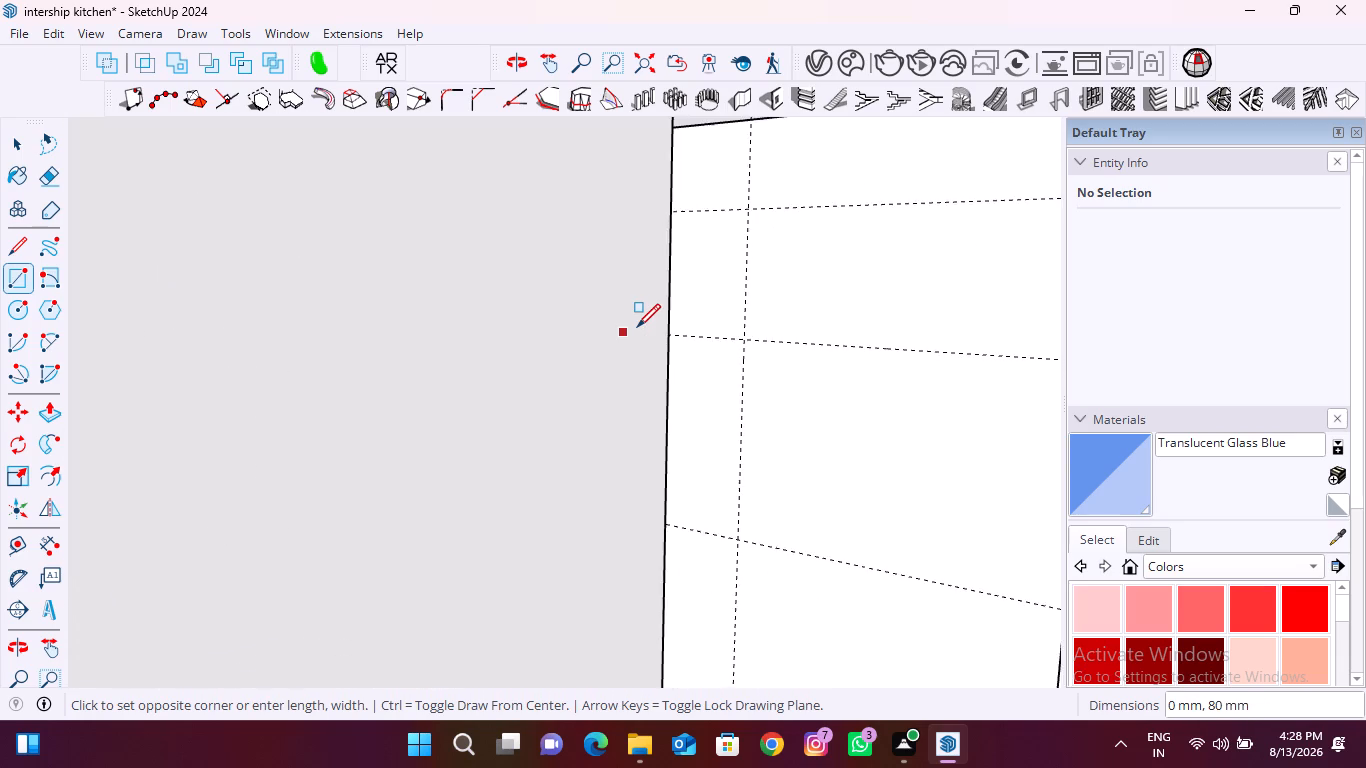
{"action": "scroll", "coordinate": [637, 327], "scroll_direction": "down", "scroll_amount": 20}
{"action": "scroll", "coordinate": [693, 582], "scroll_direction": "down", "scroll_amount": 2}
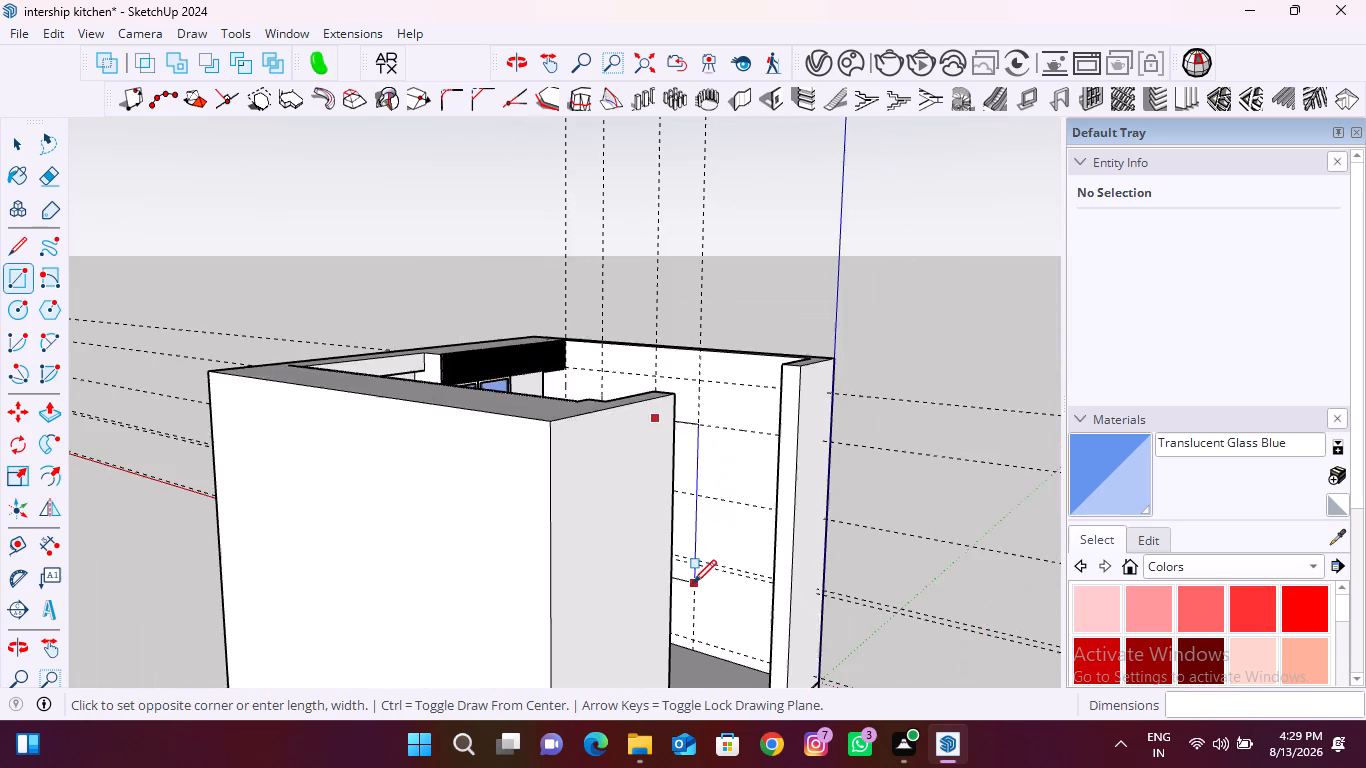
{"action": "scroll", "coordinate": [693, 583], "scroll_direction": "down", "scroll_amount": 4}
{"action": "scroll", "coordinate": [693, 627], "scroll_direction": "up", "scroll_amount": 13}
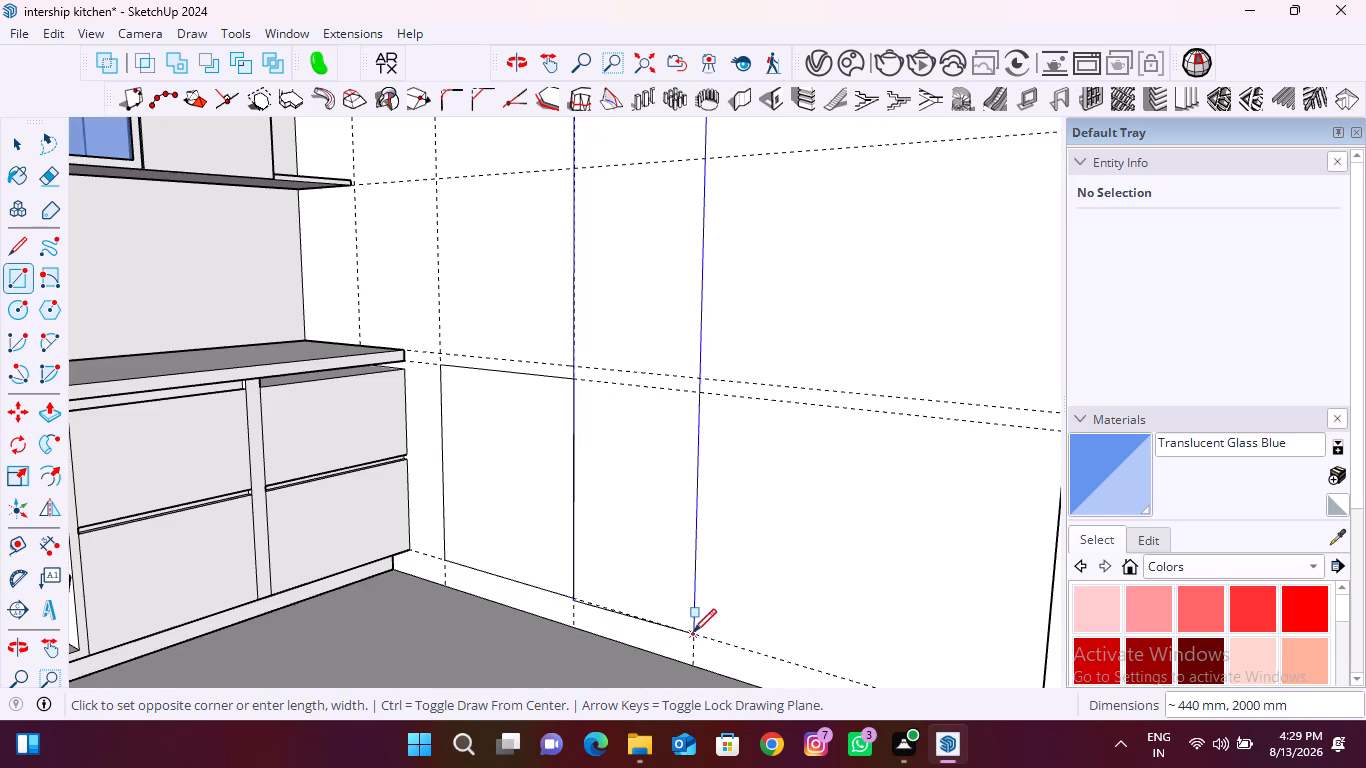
{"action": "left_click", "coordinate": [693, 633]}
Draw a wide rectangle between the upper two horizontal guides, from the vertical guide nearest the open shelves' guide across to the projecting wall end.
{"action": "scroll", "coordinate": [553, 570], "scroll_direction": "down", "scroll_amount": 10}
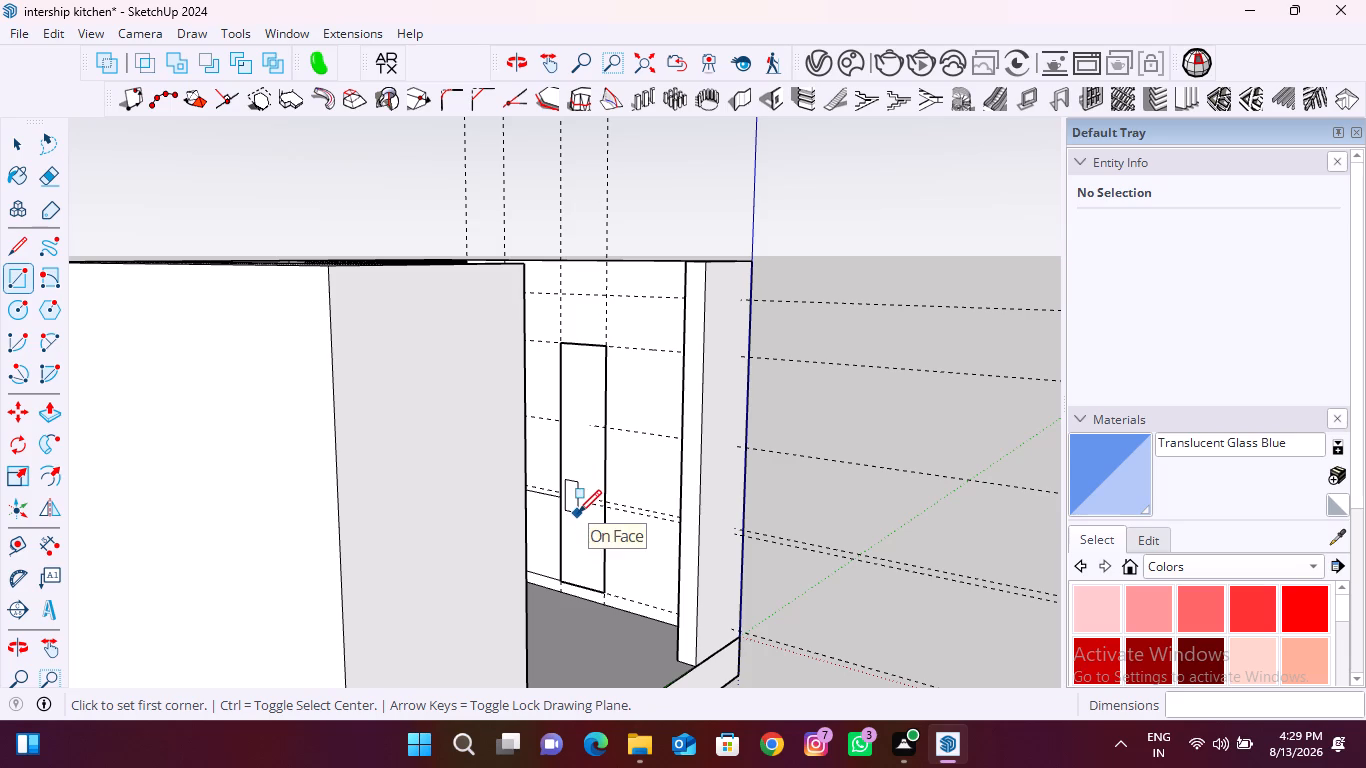
{"action": "scroll", "coordinate": [607, 481], "scroll_direction": "down", "scroll_amount": 5}
{"action": "middle_click_drag", "start_coordinate": [576, 451], "coordinate": [709, 512]}
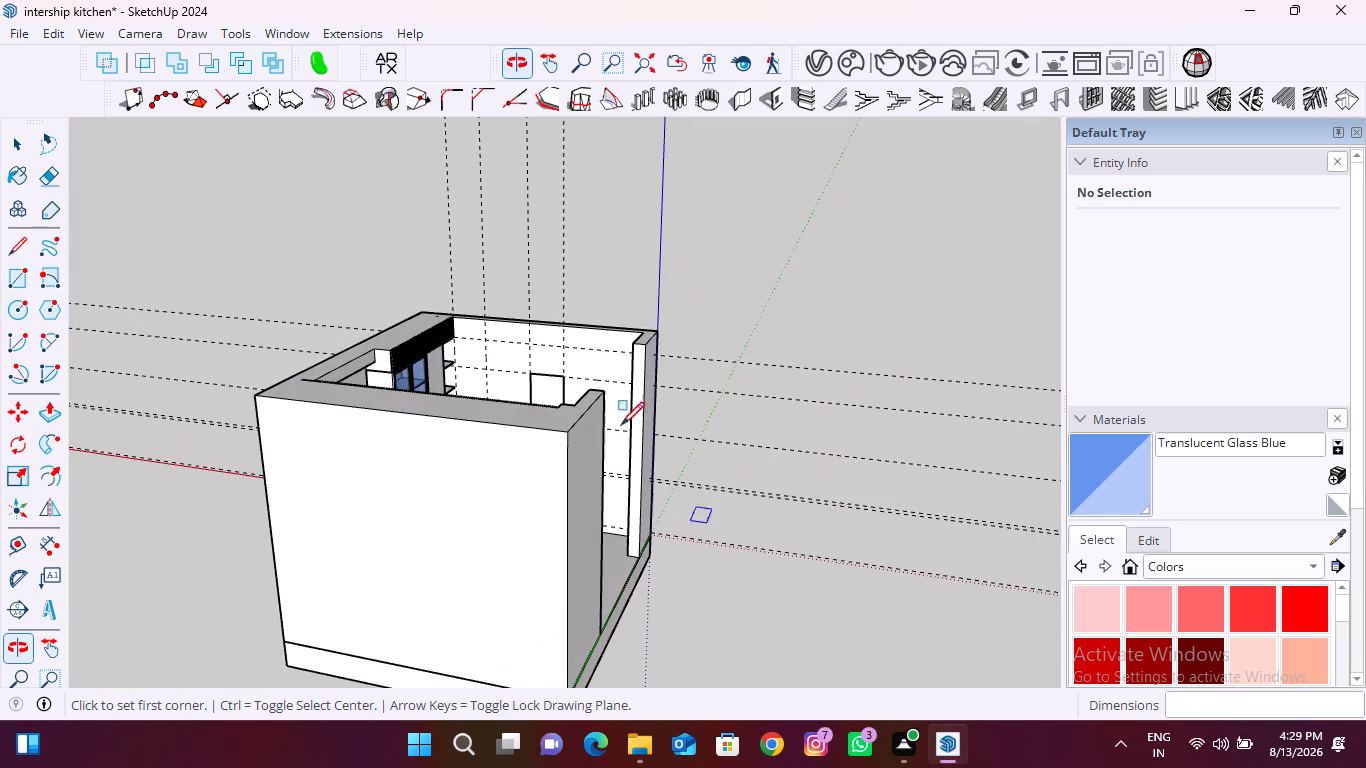
{"action": "scroll", "coordinate": [478, 335], "scroll_direction": "up", "scroll_amount": 10}
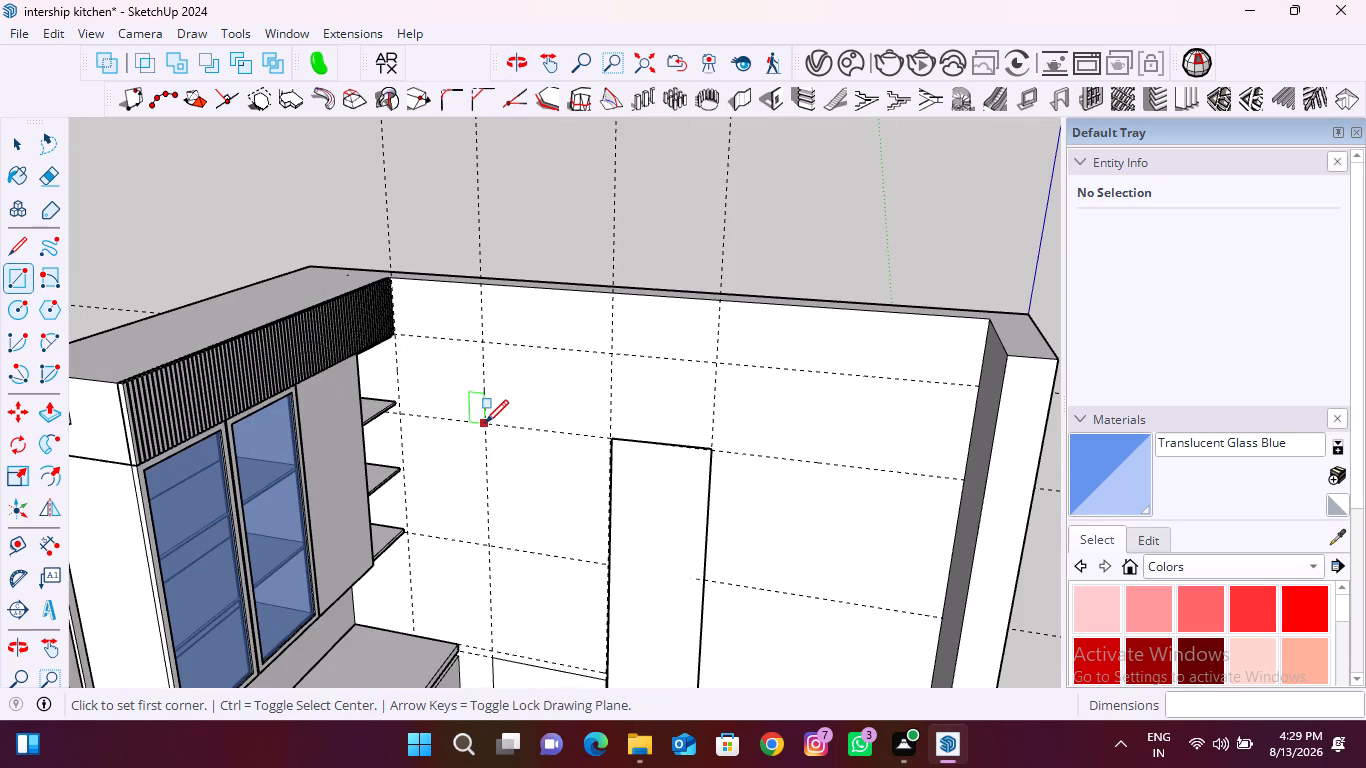
{"action": "left_click", "coordinate": [485, 423]}
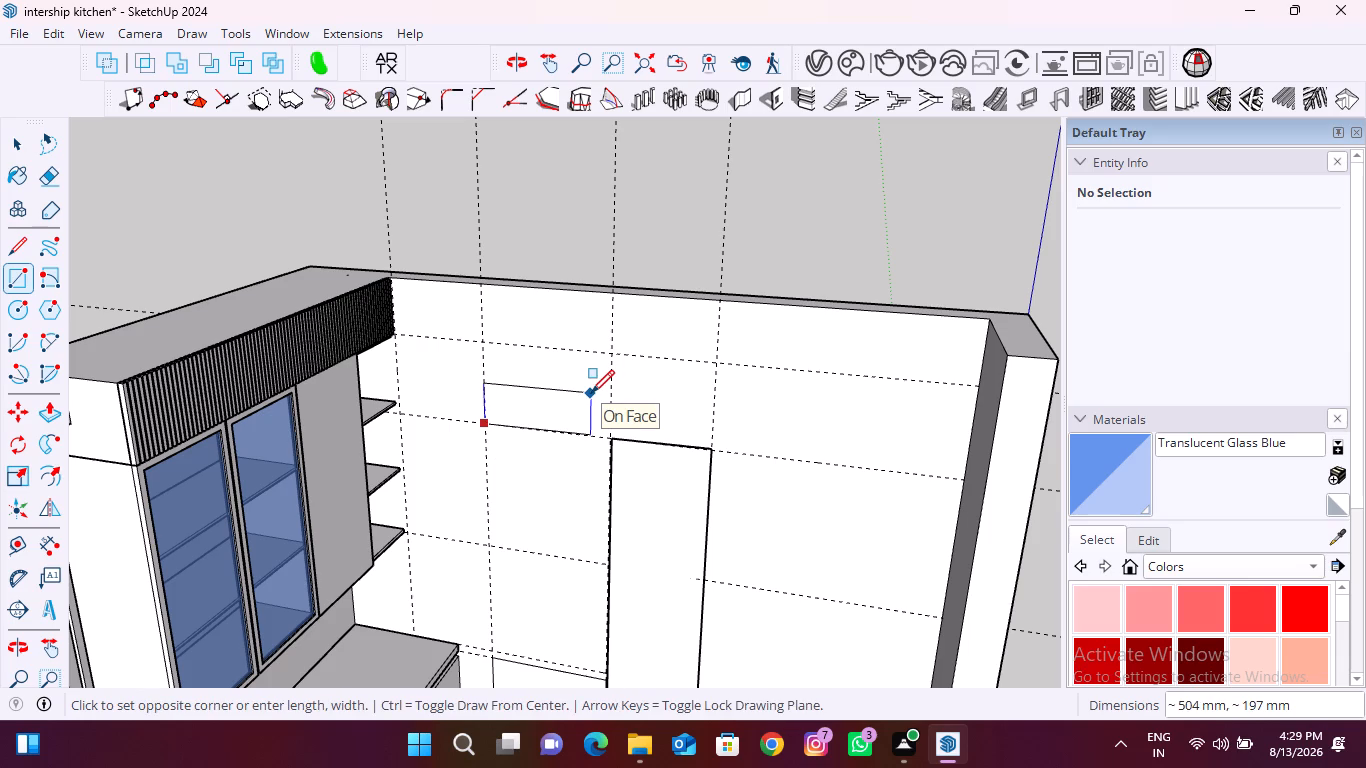
{"action": "scroll", "coordinate": [589, 393], "scroll_direction": "down", "scroll_amount": 3}
{"action": "middle_click_drag", "start_coordinate": [550, 396], "coordinate": [738, 422]}
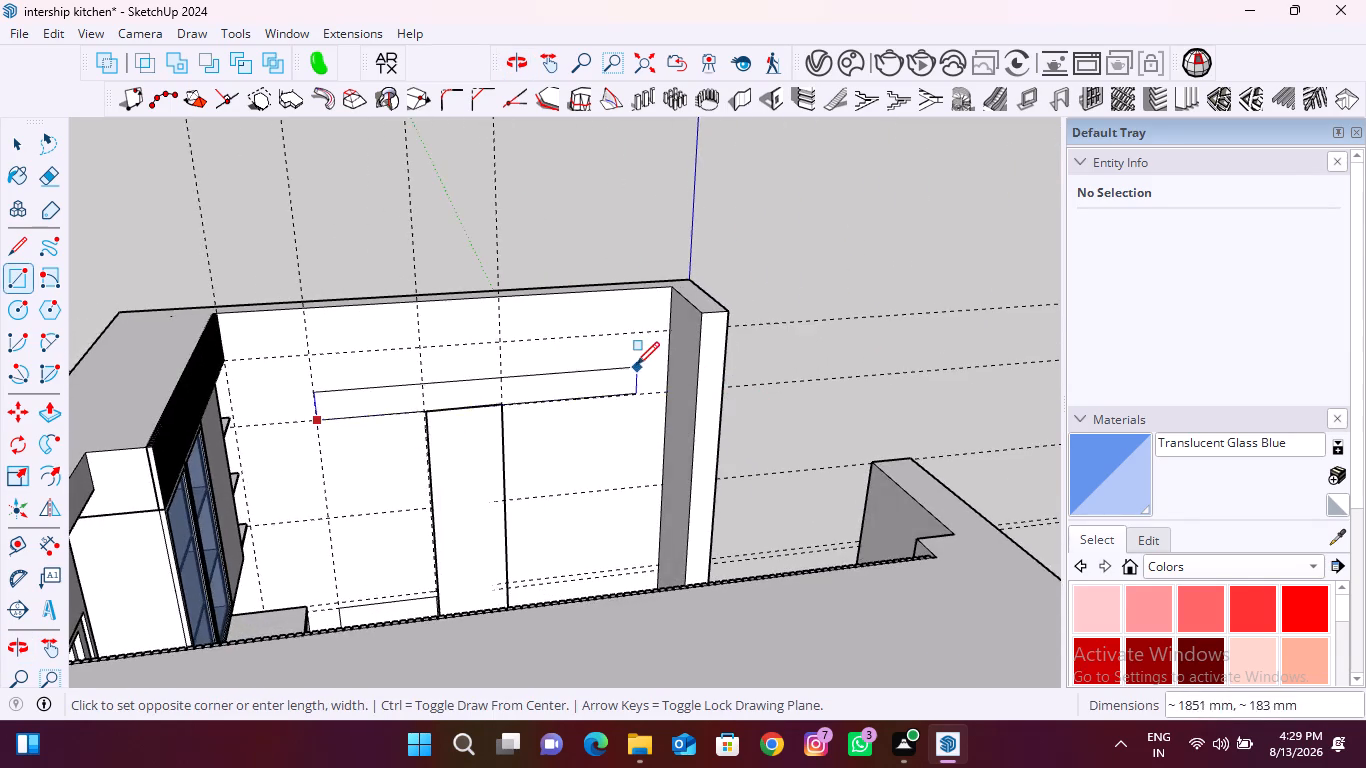
{"action": "scroll", "coordinate": [636, 360], "scroll_direction": "up", "scroll_amount": 9}
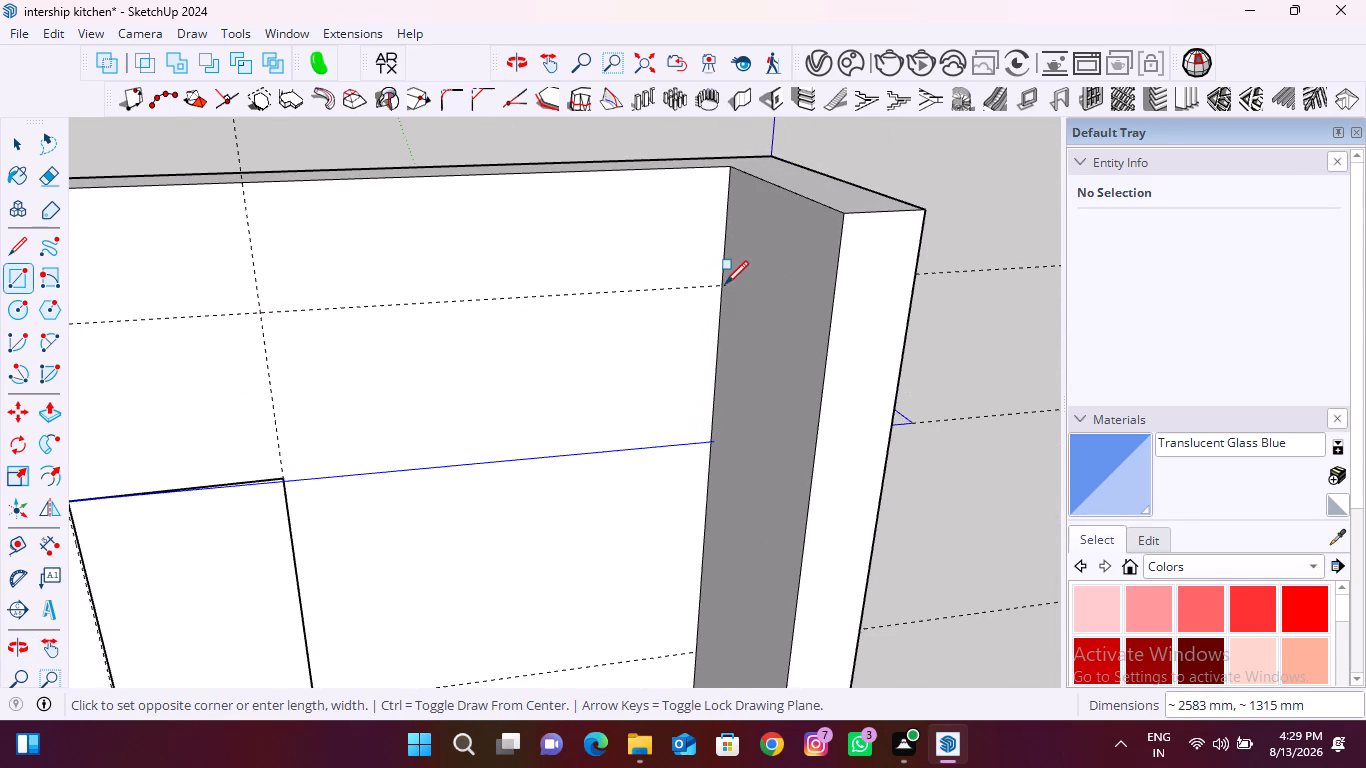
{"action": "left_click", "coordinate": [722, 286]}
{"action": "scroll", "coordinate": [603, 290], "scroll_direction": "down", "scroll_amount": 12}
{"action": "middle_click_drag", "start_coordinate": [486, 362], "coordinate": [536, 340]}
{"action": "scroll", "coordinate": [436, 341], "scroll_direction": "up", "scroll_amount": 7}
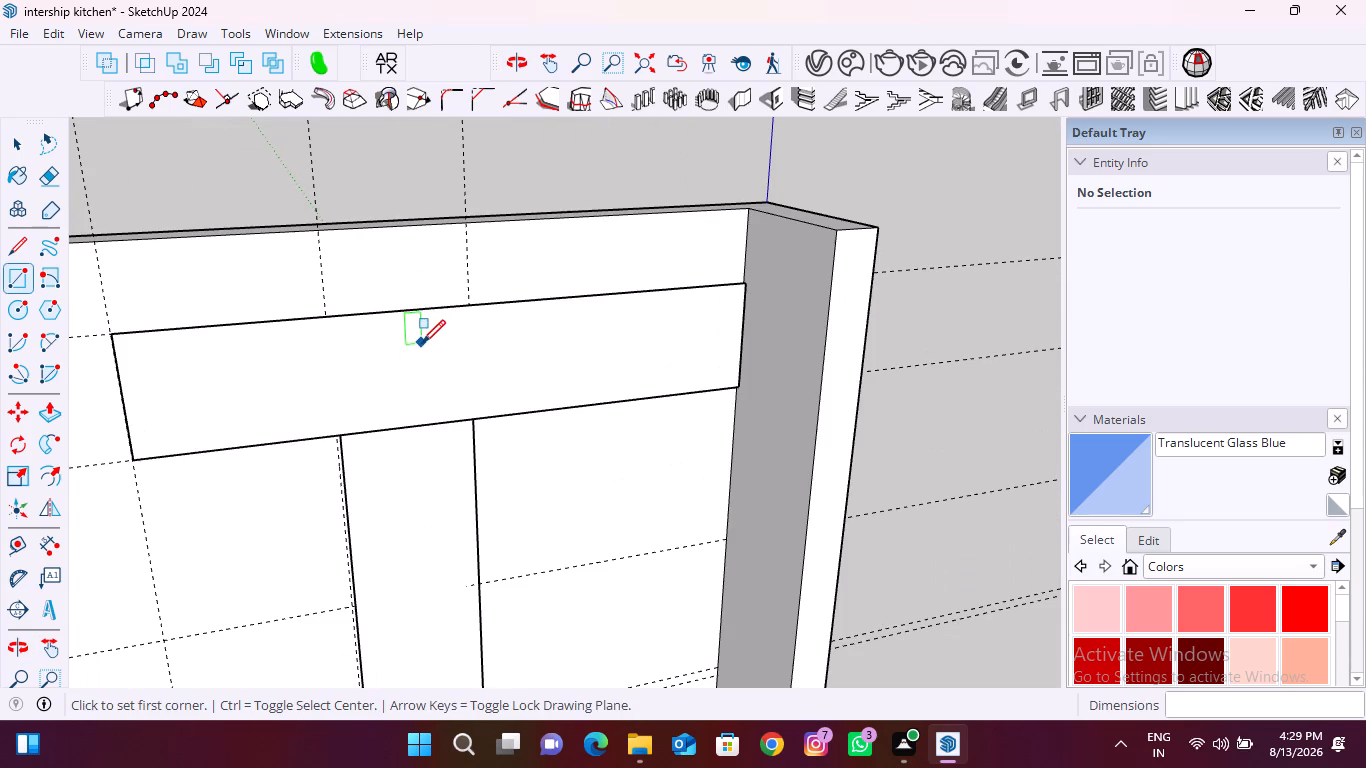
Undo the wide rectangle drawn between the upper two horizontal guides on the bare wall.
{"action": "middle_click_drag", "start_coordinate": [300, 294], "coordinate": [506, 506]}
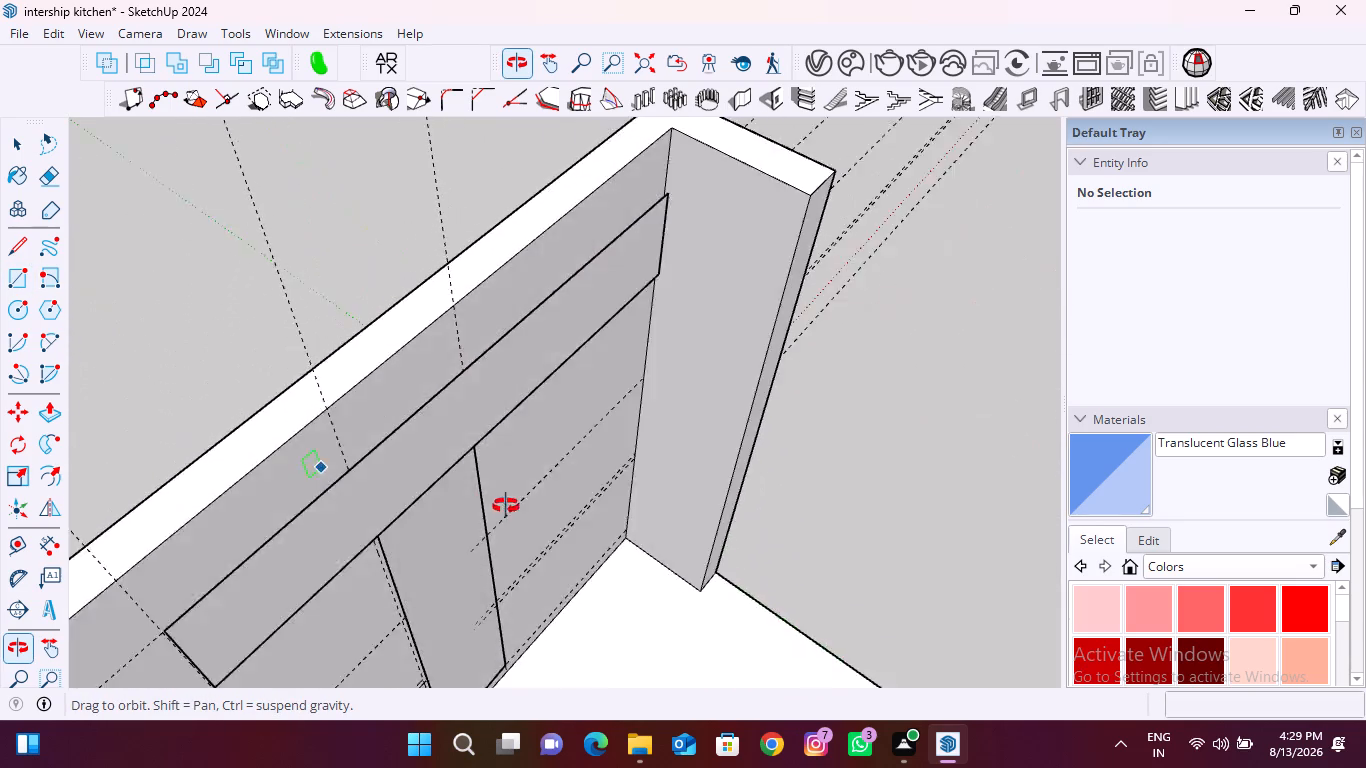
{"action": "middle_click_drag", "start_coordinate": [506, 506], "coordinate": [783, 440]}
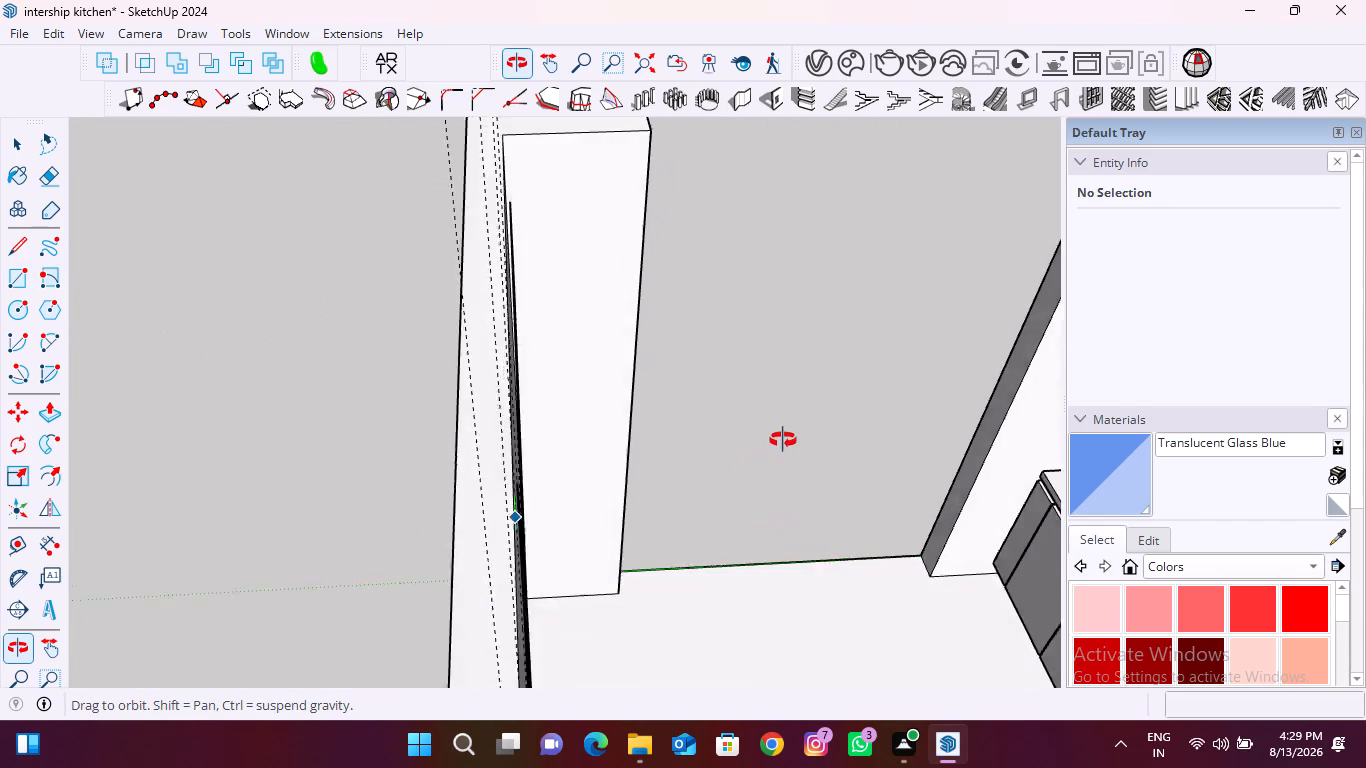
{"action": "middle_click_drag", "start_coordinate": [783, 440], "coordinate": [673, 482]}
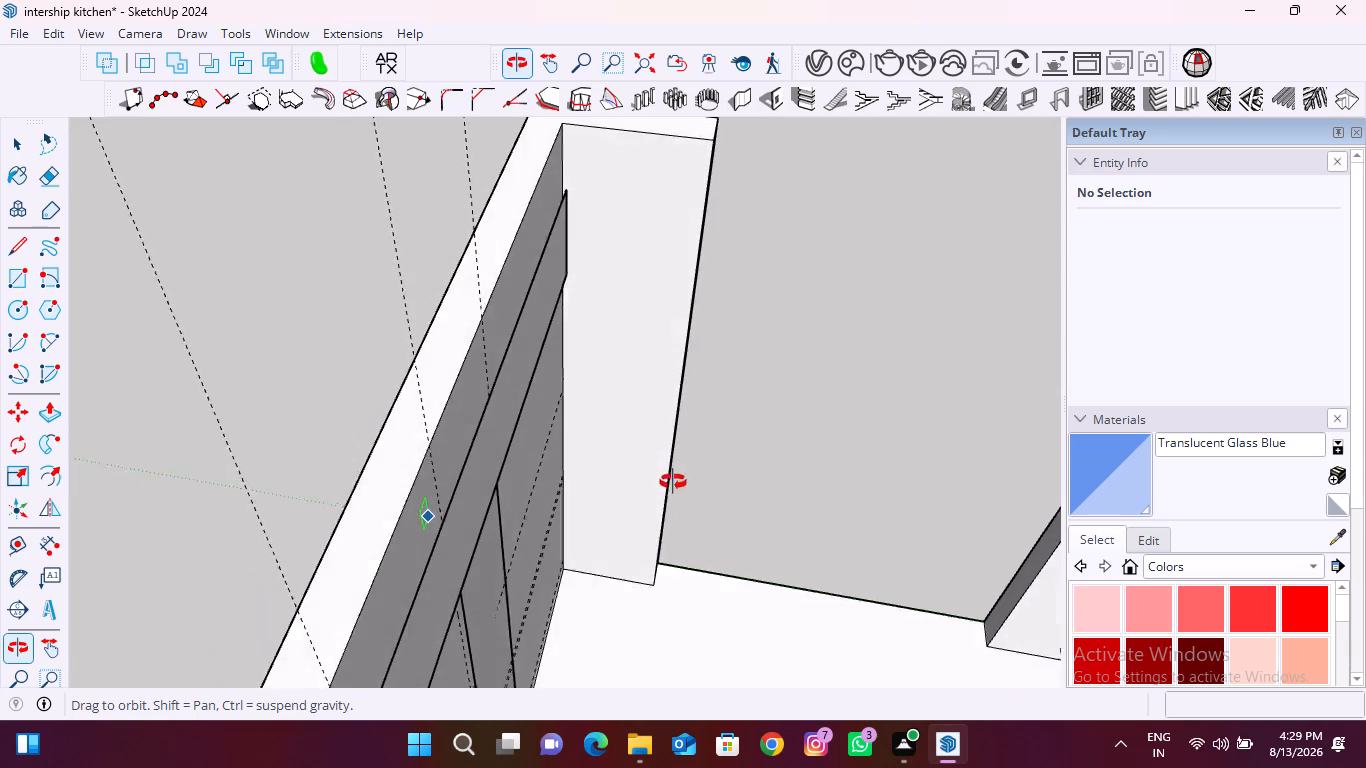
{"action": "middle_click_drag", "start_coordinate": [673, 482], "coordinate": [359, 468]}
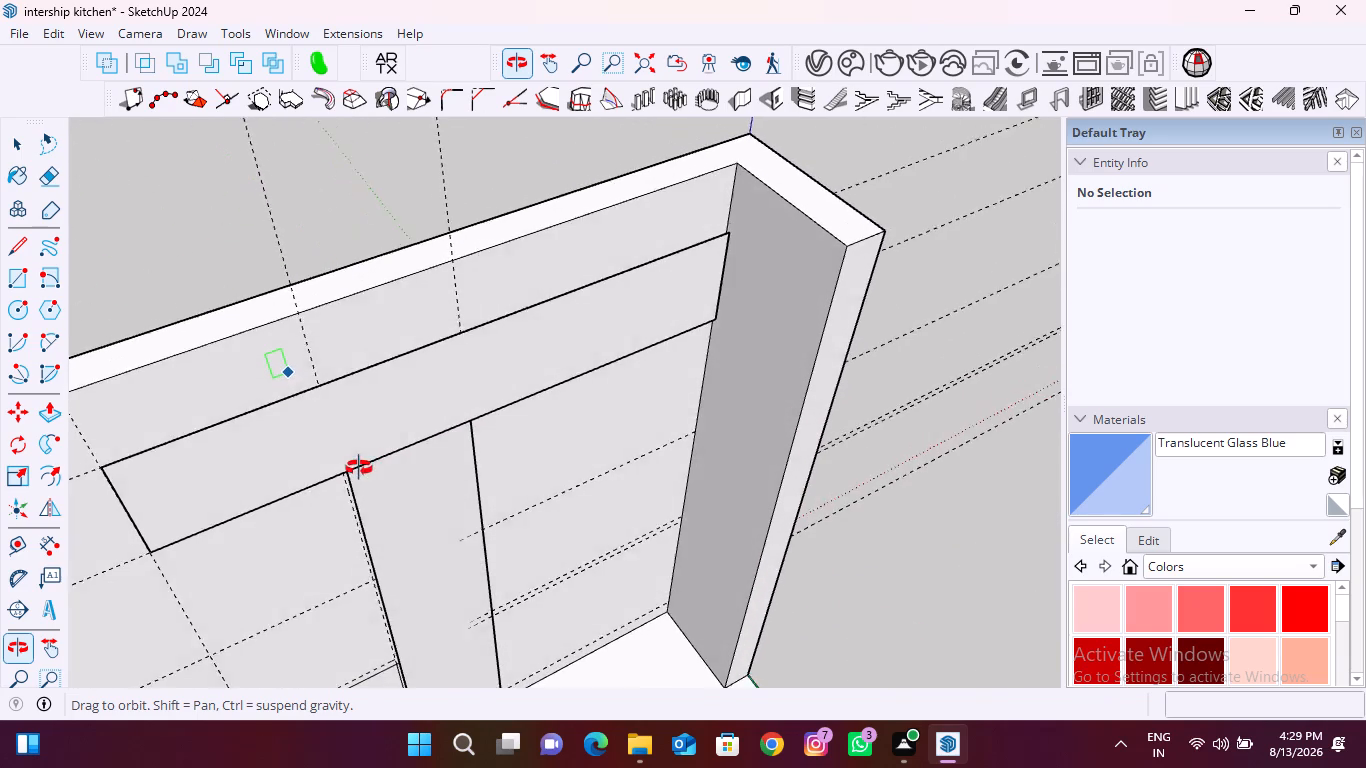
{"action": "middle_click_drag", "start_coordinate": [359, 468], "coordinate": [358, 468]}
{"action": "key", "text": "ctrl+z"}
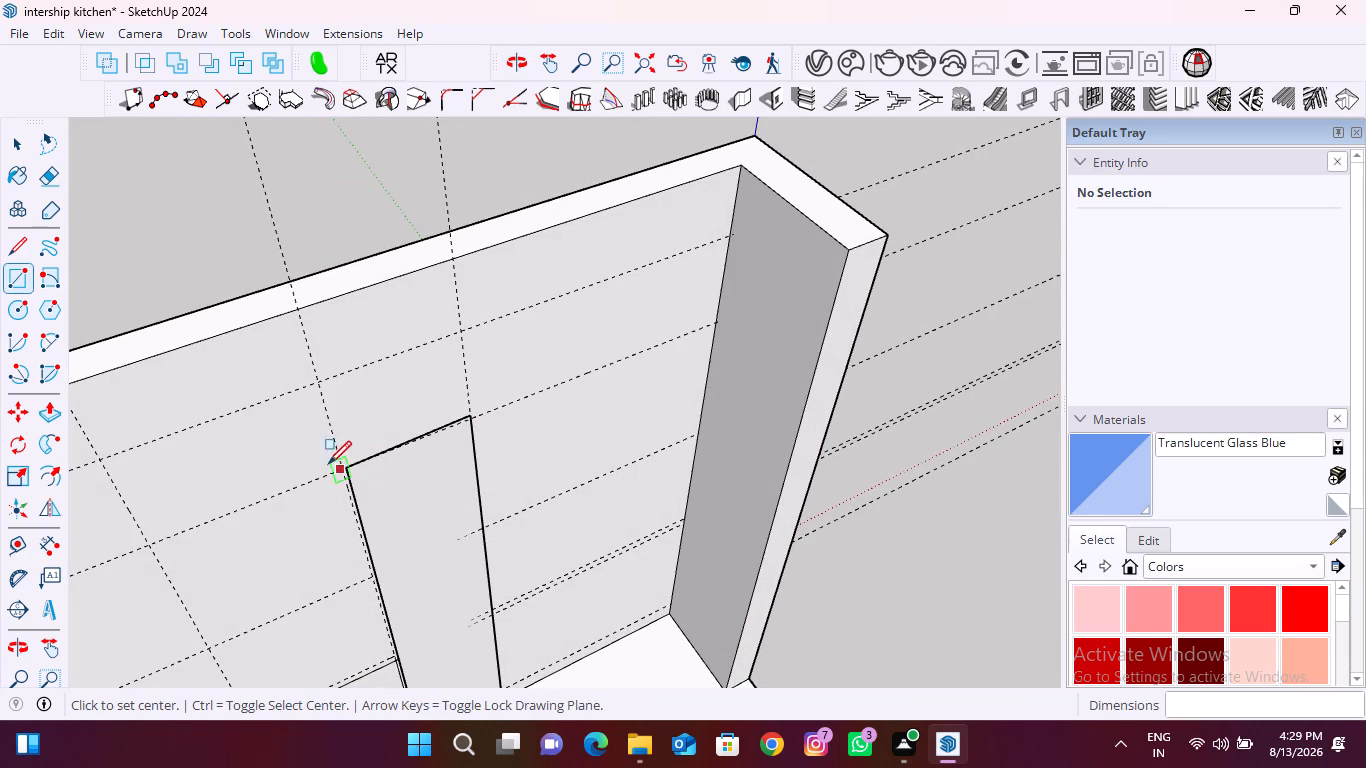
Undo the tall 440 by 2000 mm rectangle between the vertical guides on the bare wall.
{"action": "scroll", "coordinate": [348, 478], "scroll_direction": "up", "scroll_amount": 9}
{"action": "middle_click_drag", "start_coordinate": [343, 470], "coordinate": [336, 345]}
{"action": "scroll", "coordinate": [338, 389], "scroll_direction": "up", "scroll_amount": 1}
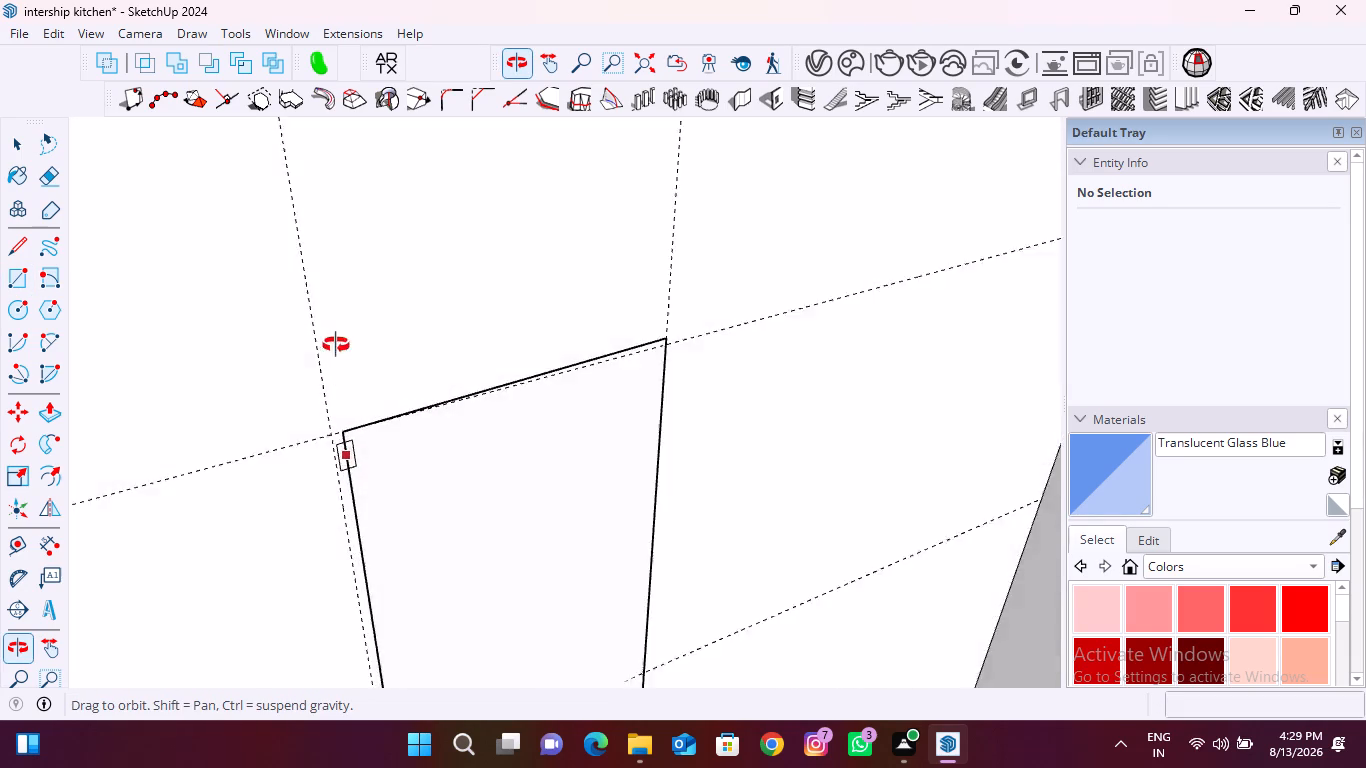
{"action": "middle_click_drag", "start_coordinate": [336, 345], "coordinate": [388, 304]}
{"action": "key", "text": "ctrl+z"}
{"action": "key", "text": "ctrl+z"}
{"action": "key", "text": "ctrl+z"}
{"action": "key", "text": "ctrl+z"}
{"action": "key", "text": "ctrl+z"}
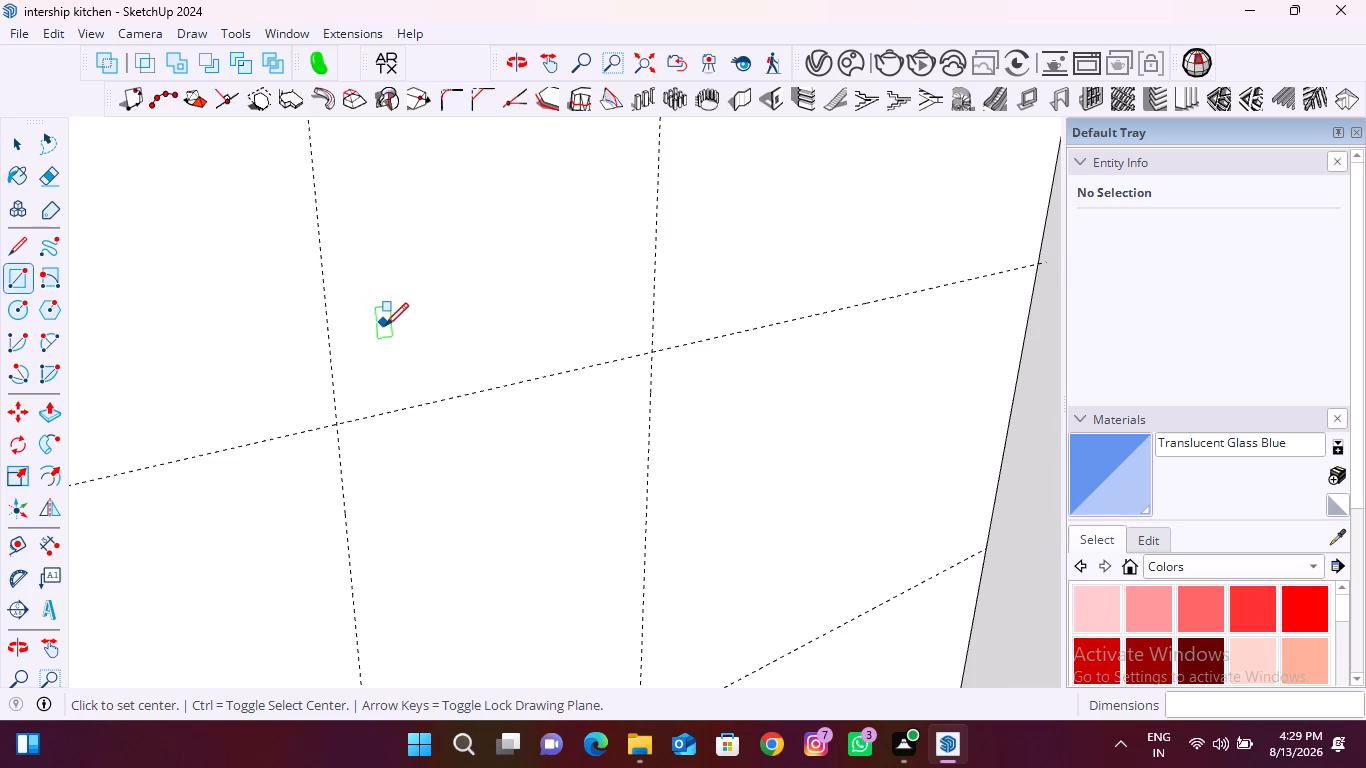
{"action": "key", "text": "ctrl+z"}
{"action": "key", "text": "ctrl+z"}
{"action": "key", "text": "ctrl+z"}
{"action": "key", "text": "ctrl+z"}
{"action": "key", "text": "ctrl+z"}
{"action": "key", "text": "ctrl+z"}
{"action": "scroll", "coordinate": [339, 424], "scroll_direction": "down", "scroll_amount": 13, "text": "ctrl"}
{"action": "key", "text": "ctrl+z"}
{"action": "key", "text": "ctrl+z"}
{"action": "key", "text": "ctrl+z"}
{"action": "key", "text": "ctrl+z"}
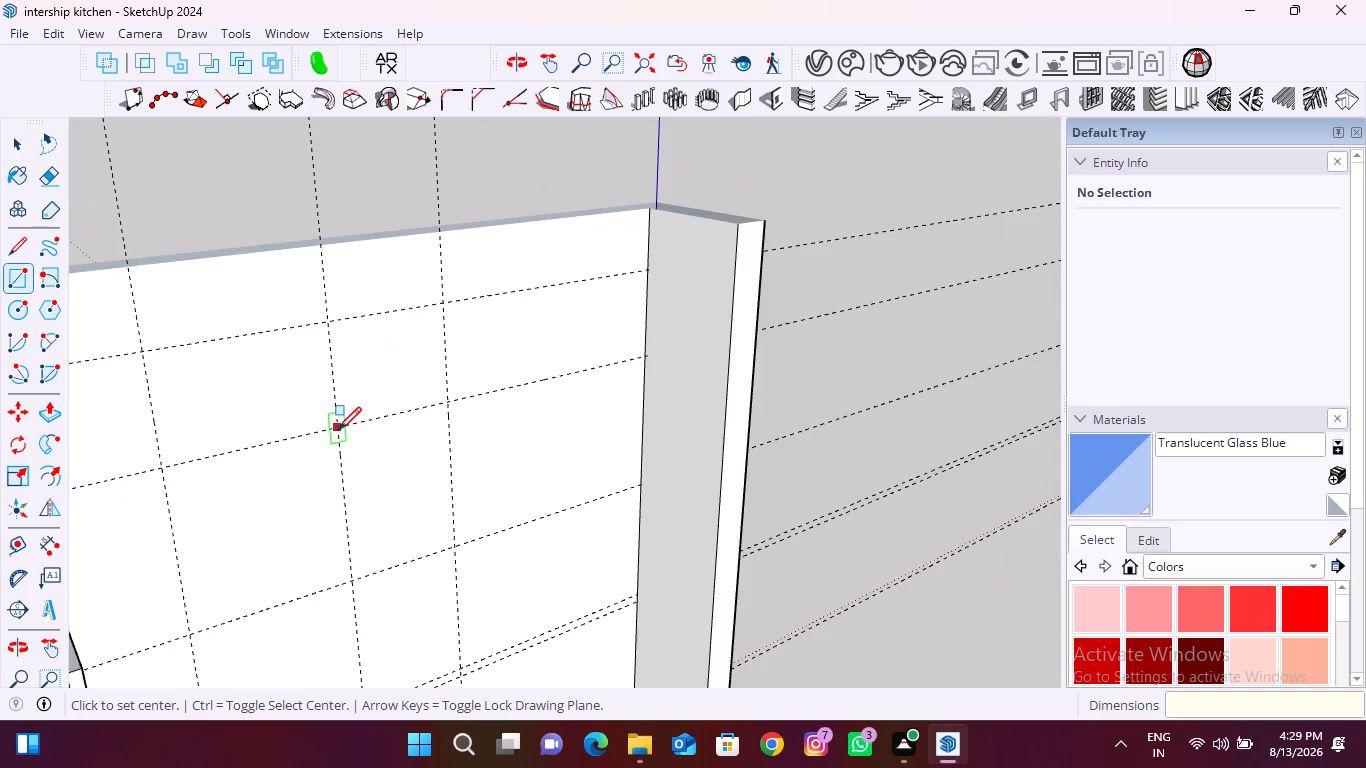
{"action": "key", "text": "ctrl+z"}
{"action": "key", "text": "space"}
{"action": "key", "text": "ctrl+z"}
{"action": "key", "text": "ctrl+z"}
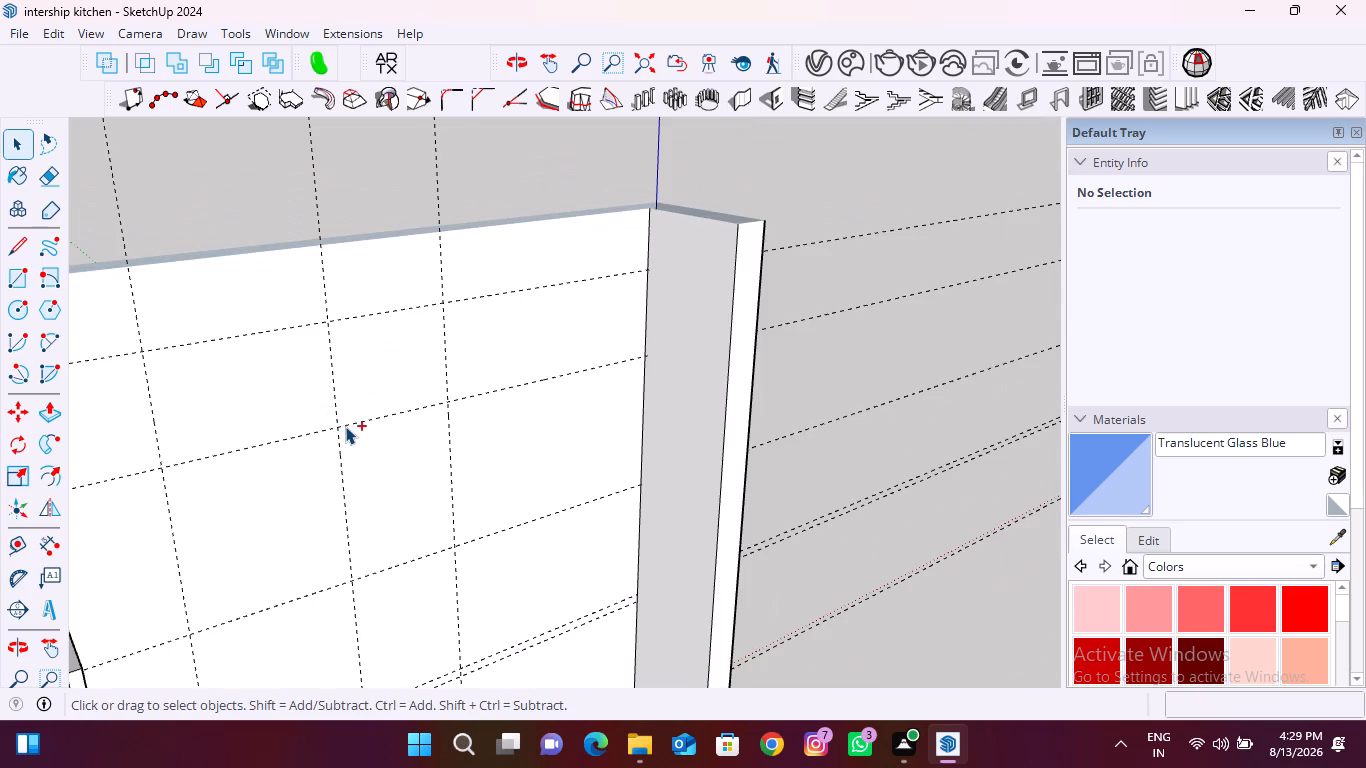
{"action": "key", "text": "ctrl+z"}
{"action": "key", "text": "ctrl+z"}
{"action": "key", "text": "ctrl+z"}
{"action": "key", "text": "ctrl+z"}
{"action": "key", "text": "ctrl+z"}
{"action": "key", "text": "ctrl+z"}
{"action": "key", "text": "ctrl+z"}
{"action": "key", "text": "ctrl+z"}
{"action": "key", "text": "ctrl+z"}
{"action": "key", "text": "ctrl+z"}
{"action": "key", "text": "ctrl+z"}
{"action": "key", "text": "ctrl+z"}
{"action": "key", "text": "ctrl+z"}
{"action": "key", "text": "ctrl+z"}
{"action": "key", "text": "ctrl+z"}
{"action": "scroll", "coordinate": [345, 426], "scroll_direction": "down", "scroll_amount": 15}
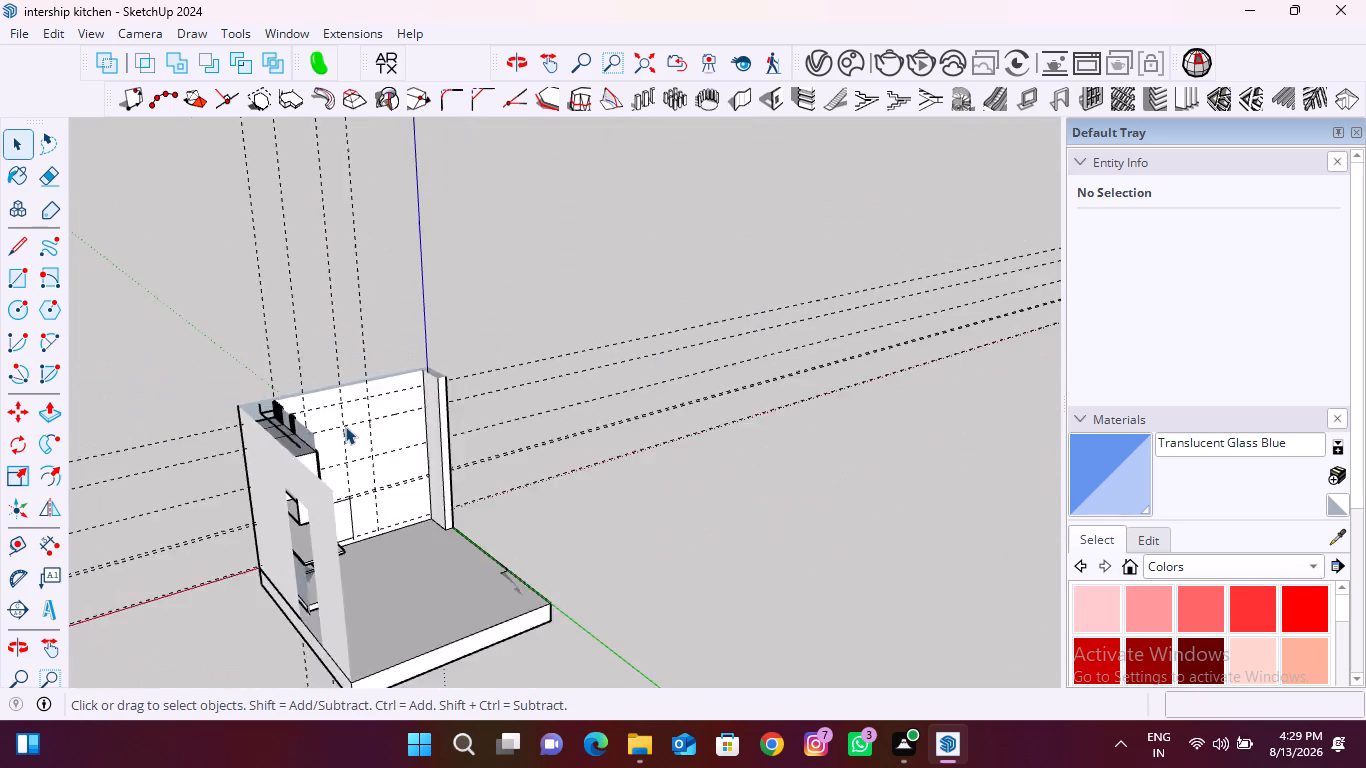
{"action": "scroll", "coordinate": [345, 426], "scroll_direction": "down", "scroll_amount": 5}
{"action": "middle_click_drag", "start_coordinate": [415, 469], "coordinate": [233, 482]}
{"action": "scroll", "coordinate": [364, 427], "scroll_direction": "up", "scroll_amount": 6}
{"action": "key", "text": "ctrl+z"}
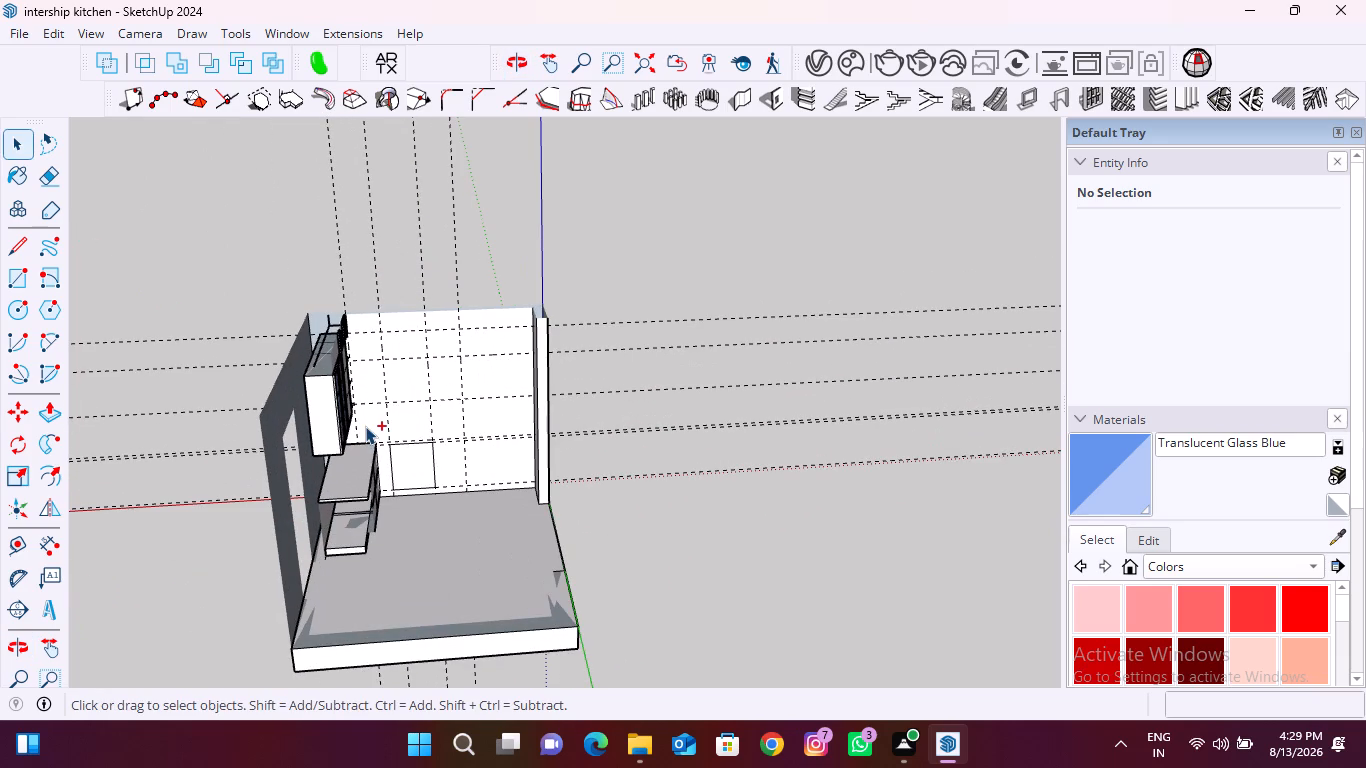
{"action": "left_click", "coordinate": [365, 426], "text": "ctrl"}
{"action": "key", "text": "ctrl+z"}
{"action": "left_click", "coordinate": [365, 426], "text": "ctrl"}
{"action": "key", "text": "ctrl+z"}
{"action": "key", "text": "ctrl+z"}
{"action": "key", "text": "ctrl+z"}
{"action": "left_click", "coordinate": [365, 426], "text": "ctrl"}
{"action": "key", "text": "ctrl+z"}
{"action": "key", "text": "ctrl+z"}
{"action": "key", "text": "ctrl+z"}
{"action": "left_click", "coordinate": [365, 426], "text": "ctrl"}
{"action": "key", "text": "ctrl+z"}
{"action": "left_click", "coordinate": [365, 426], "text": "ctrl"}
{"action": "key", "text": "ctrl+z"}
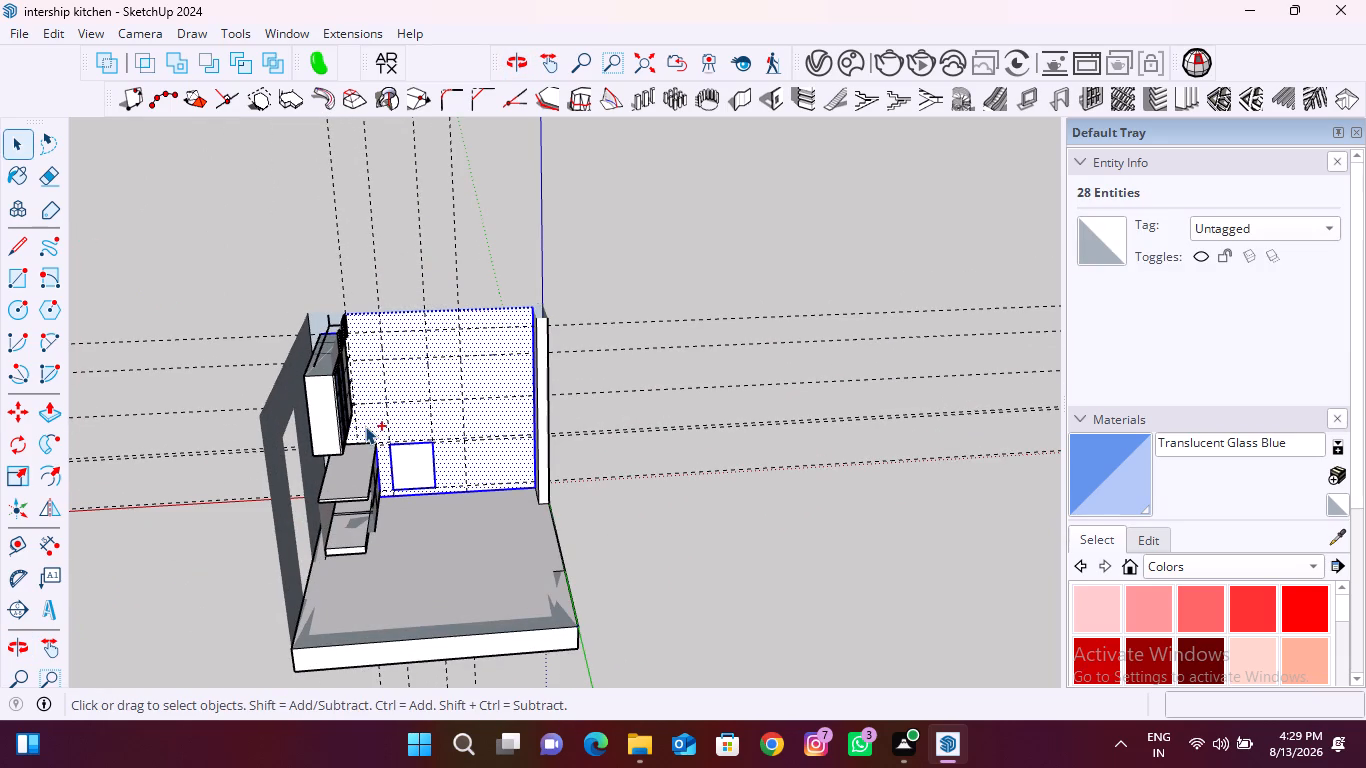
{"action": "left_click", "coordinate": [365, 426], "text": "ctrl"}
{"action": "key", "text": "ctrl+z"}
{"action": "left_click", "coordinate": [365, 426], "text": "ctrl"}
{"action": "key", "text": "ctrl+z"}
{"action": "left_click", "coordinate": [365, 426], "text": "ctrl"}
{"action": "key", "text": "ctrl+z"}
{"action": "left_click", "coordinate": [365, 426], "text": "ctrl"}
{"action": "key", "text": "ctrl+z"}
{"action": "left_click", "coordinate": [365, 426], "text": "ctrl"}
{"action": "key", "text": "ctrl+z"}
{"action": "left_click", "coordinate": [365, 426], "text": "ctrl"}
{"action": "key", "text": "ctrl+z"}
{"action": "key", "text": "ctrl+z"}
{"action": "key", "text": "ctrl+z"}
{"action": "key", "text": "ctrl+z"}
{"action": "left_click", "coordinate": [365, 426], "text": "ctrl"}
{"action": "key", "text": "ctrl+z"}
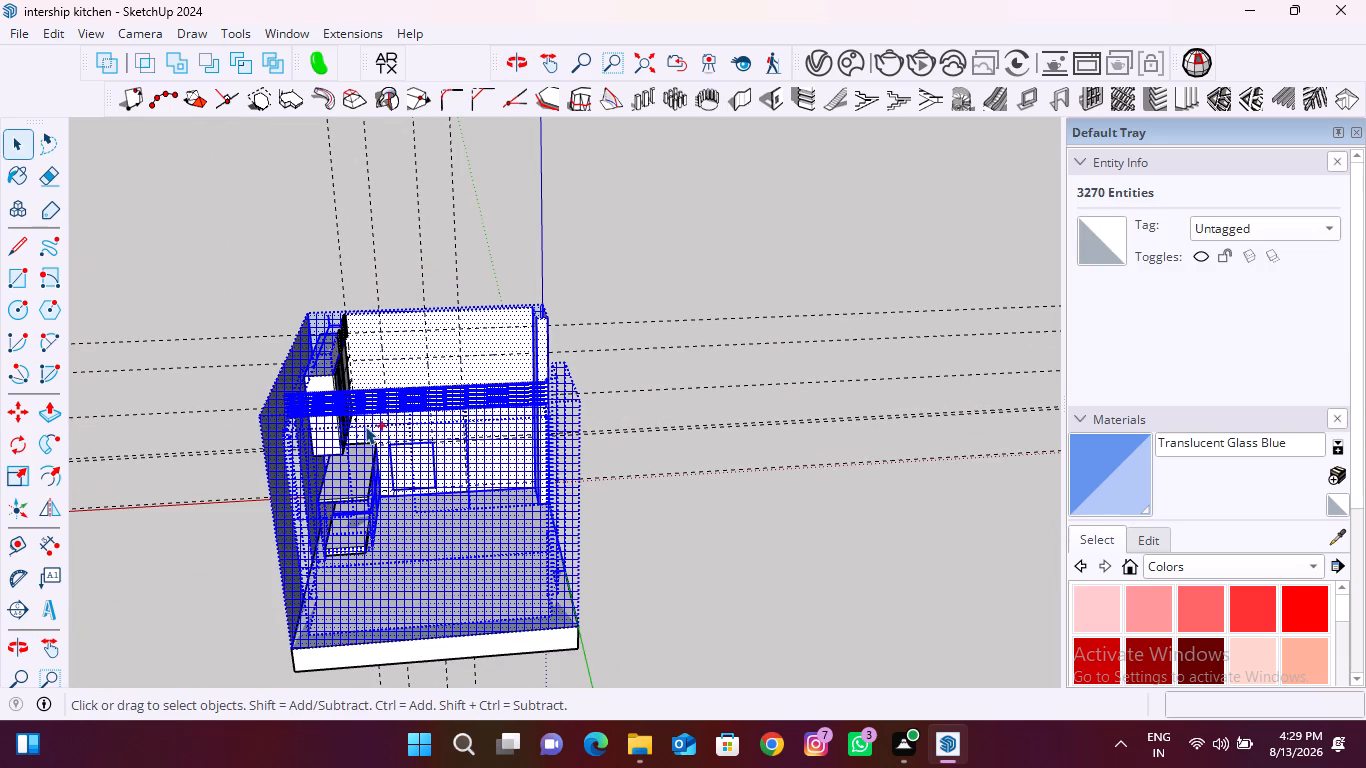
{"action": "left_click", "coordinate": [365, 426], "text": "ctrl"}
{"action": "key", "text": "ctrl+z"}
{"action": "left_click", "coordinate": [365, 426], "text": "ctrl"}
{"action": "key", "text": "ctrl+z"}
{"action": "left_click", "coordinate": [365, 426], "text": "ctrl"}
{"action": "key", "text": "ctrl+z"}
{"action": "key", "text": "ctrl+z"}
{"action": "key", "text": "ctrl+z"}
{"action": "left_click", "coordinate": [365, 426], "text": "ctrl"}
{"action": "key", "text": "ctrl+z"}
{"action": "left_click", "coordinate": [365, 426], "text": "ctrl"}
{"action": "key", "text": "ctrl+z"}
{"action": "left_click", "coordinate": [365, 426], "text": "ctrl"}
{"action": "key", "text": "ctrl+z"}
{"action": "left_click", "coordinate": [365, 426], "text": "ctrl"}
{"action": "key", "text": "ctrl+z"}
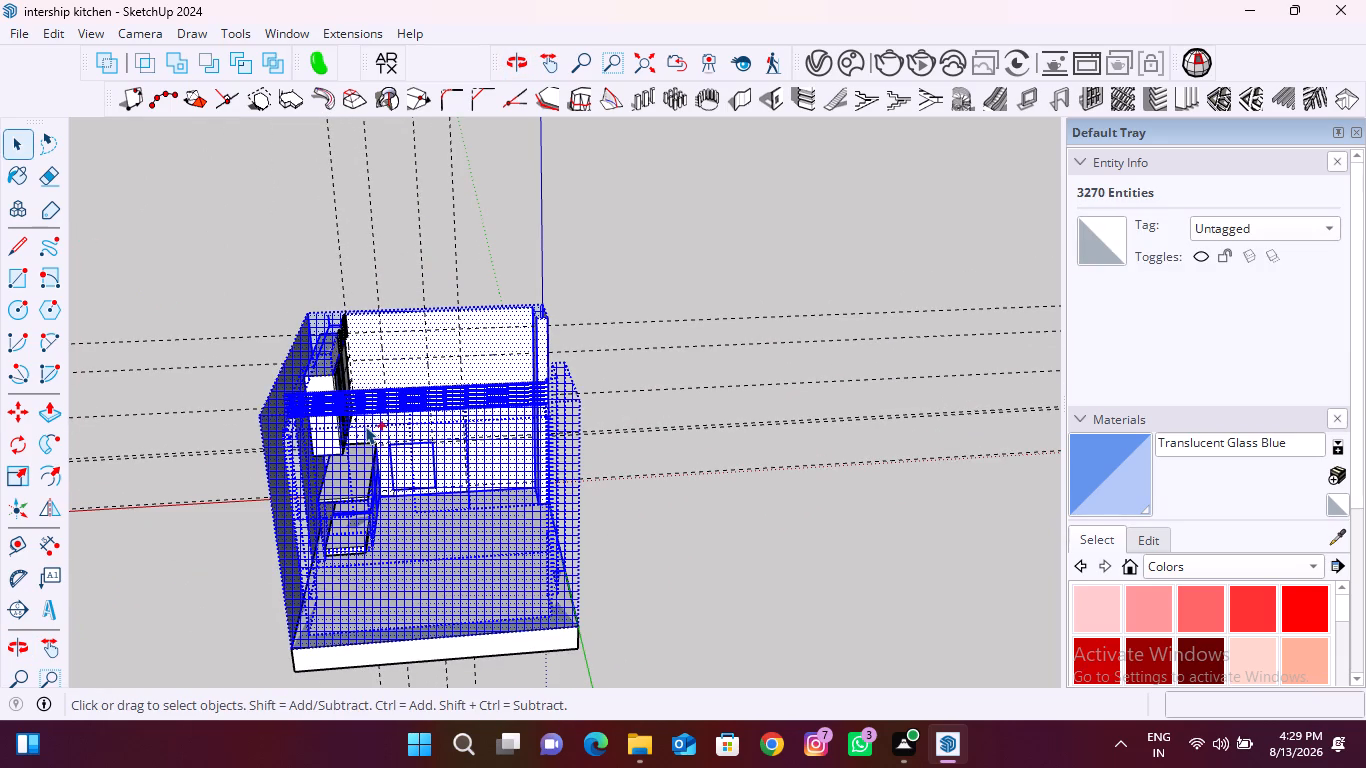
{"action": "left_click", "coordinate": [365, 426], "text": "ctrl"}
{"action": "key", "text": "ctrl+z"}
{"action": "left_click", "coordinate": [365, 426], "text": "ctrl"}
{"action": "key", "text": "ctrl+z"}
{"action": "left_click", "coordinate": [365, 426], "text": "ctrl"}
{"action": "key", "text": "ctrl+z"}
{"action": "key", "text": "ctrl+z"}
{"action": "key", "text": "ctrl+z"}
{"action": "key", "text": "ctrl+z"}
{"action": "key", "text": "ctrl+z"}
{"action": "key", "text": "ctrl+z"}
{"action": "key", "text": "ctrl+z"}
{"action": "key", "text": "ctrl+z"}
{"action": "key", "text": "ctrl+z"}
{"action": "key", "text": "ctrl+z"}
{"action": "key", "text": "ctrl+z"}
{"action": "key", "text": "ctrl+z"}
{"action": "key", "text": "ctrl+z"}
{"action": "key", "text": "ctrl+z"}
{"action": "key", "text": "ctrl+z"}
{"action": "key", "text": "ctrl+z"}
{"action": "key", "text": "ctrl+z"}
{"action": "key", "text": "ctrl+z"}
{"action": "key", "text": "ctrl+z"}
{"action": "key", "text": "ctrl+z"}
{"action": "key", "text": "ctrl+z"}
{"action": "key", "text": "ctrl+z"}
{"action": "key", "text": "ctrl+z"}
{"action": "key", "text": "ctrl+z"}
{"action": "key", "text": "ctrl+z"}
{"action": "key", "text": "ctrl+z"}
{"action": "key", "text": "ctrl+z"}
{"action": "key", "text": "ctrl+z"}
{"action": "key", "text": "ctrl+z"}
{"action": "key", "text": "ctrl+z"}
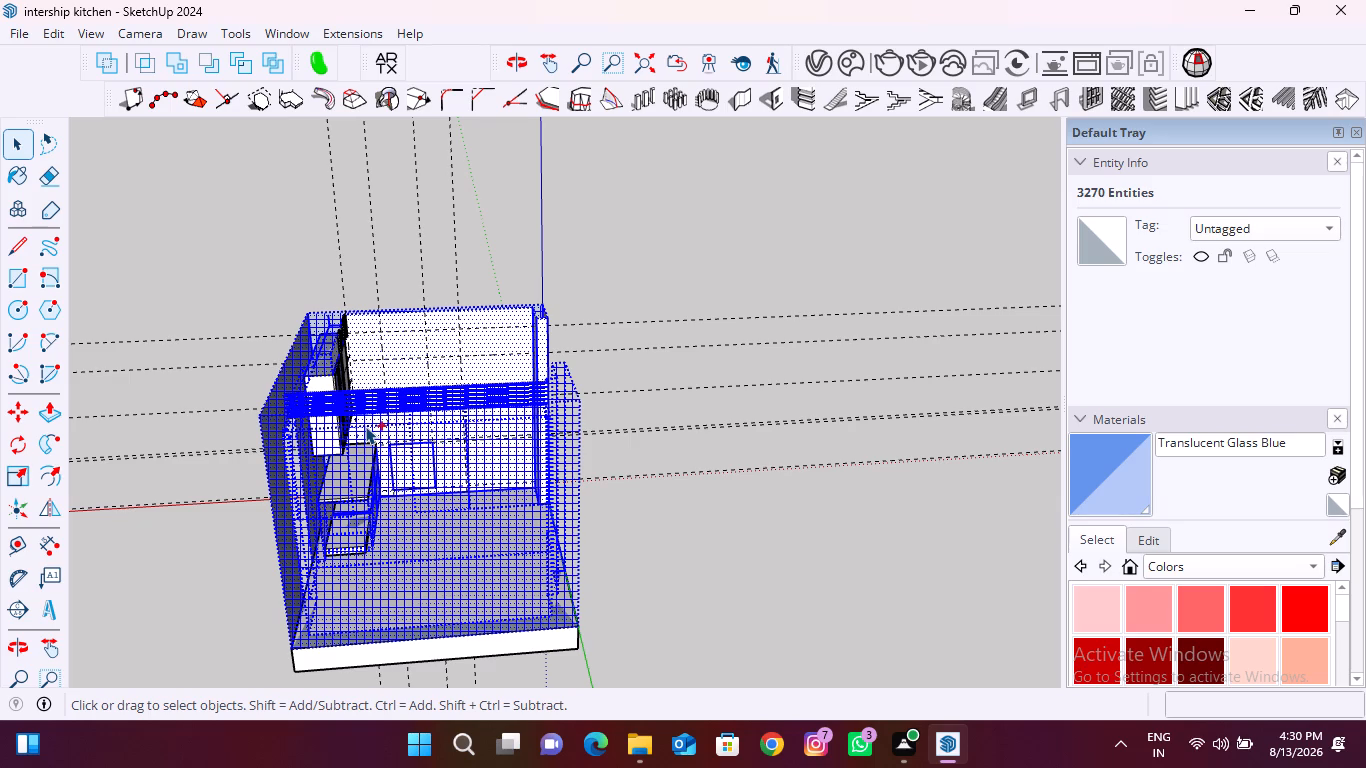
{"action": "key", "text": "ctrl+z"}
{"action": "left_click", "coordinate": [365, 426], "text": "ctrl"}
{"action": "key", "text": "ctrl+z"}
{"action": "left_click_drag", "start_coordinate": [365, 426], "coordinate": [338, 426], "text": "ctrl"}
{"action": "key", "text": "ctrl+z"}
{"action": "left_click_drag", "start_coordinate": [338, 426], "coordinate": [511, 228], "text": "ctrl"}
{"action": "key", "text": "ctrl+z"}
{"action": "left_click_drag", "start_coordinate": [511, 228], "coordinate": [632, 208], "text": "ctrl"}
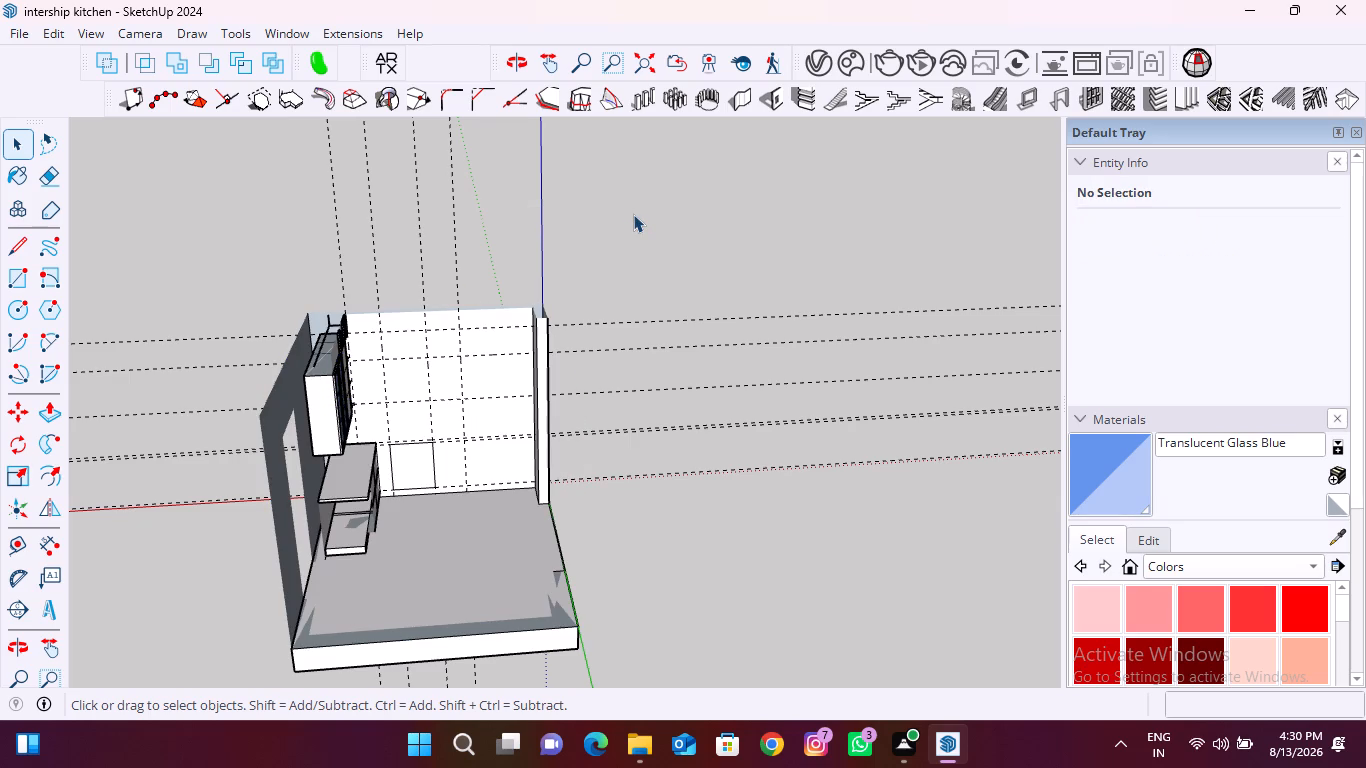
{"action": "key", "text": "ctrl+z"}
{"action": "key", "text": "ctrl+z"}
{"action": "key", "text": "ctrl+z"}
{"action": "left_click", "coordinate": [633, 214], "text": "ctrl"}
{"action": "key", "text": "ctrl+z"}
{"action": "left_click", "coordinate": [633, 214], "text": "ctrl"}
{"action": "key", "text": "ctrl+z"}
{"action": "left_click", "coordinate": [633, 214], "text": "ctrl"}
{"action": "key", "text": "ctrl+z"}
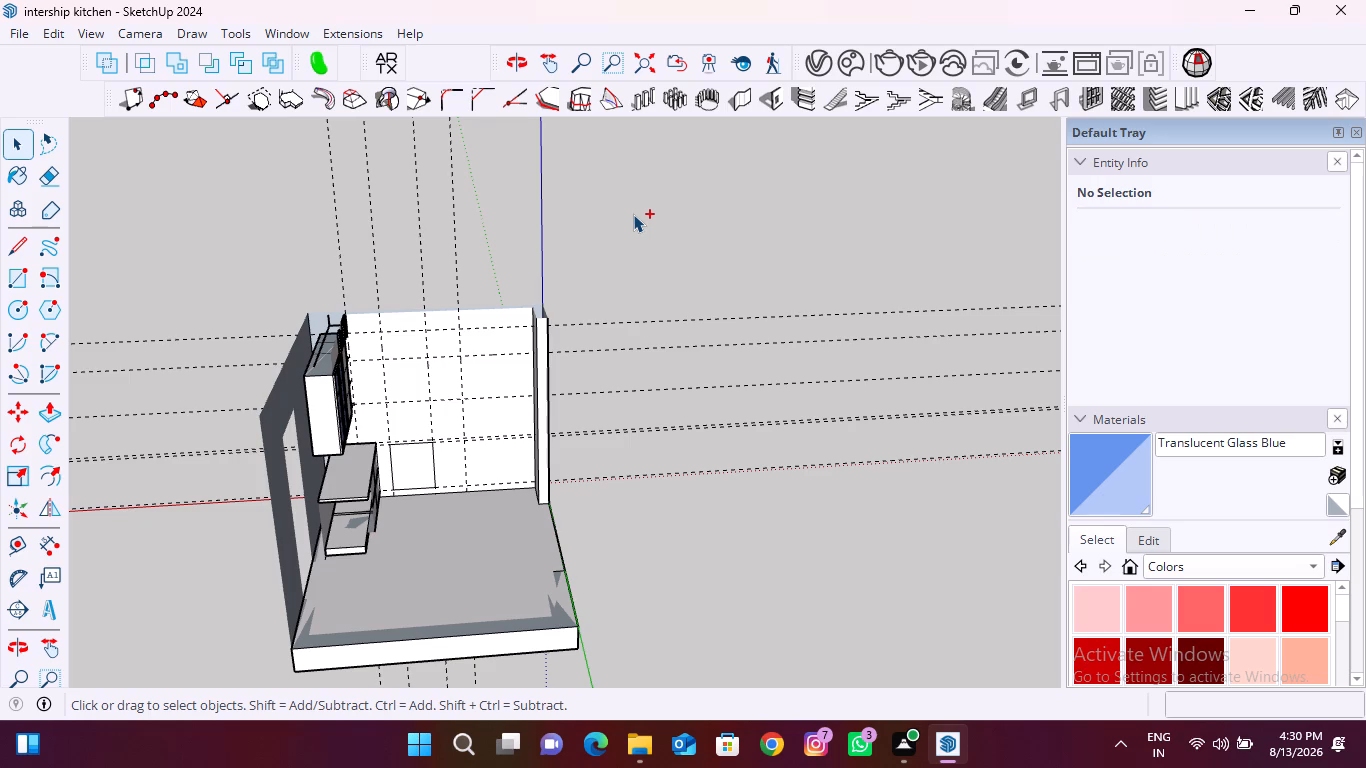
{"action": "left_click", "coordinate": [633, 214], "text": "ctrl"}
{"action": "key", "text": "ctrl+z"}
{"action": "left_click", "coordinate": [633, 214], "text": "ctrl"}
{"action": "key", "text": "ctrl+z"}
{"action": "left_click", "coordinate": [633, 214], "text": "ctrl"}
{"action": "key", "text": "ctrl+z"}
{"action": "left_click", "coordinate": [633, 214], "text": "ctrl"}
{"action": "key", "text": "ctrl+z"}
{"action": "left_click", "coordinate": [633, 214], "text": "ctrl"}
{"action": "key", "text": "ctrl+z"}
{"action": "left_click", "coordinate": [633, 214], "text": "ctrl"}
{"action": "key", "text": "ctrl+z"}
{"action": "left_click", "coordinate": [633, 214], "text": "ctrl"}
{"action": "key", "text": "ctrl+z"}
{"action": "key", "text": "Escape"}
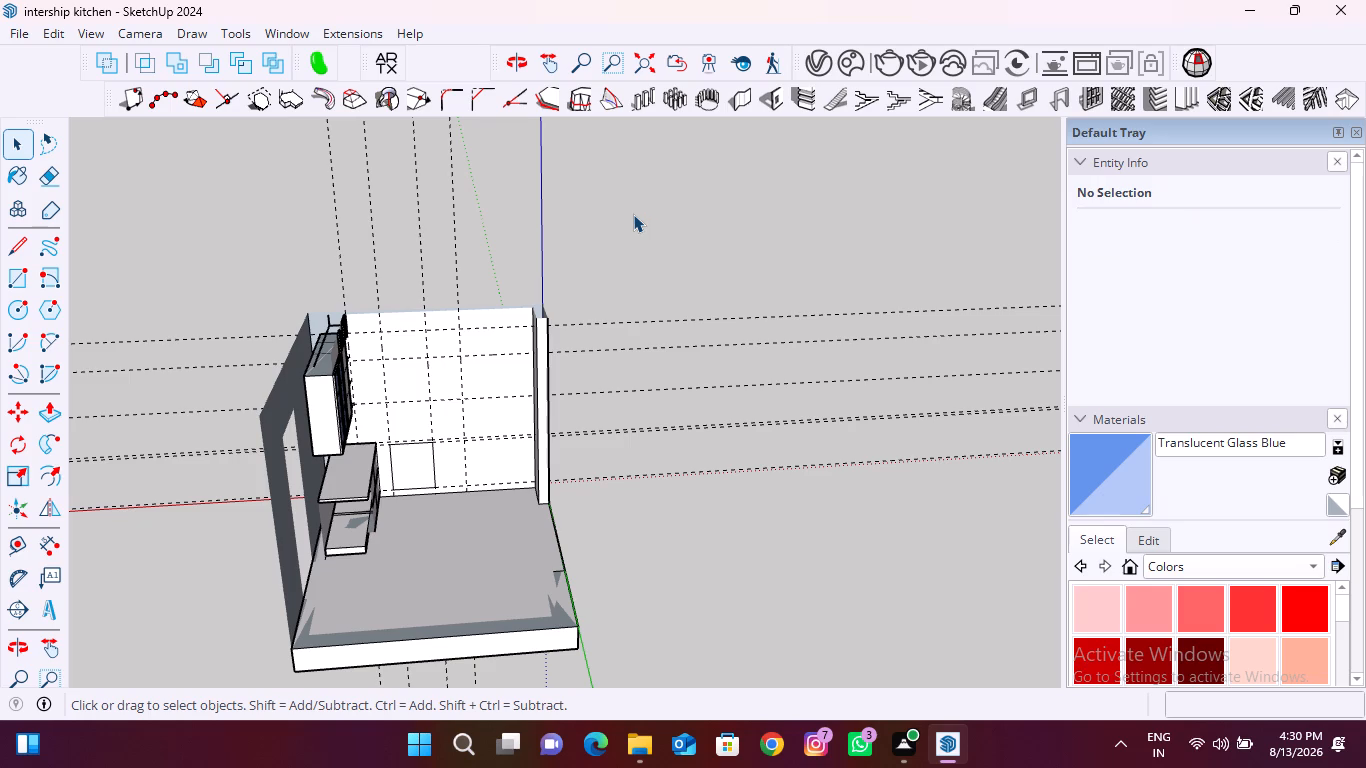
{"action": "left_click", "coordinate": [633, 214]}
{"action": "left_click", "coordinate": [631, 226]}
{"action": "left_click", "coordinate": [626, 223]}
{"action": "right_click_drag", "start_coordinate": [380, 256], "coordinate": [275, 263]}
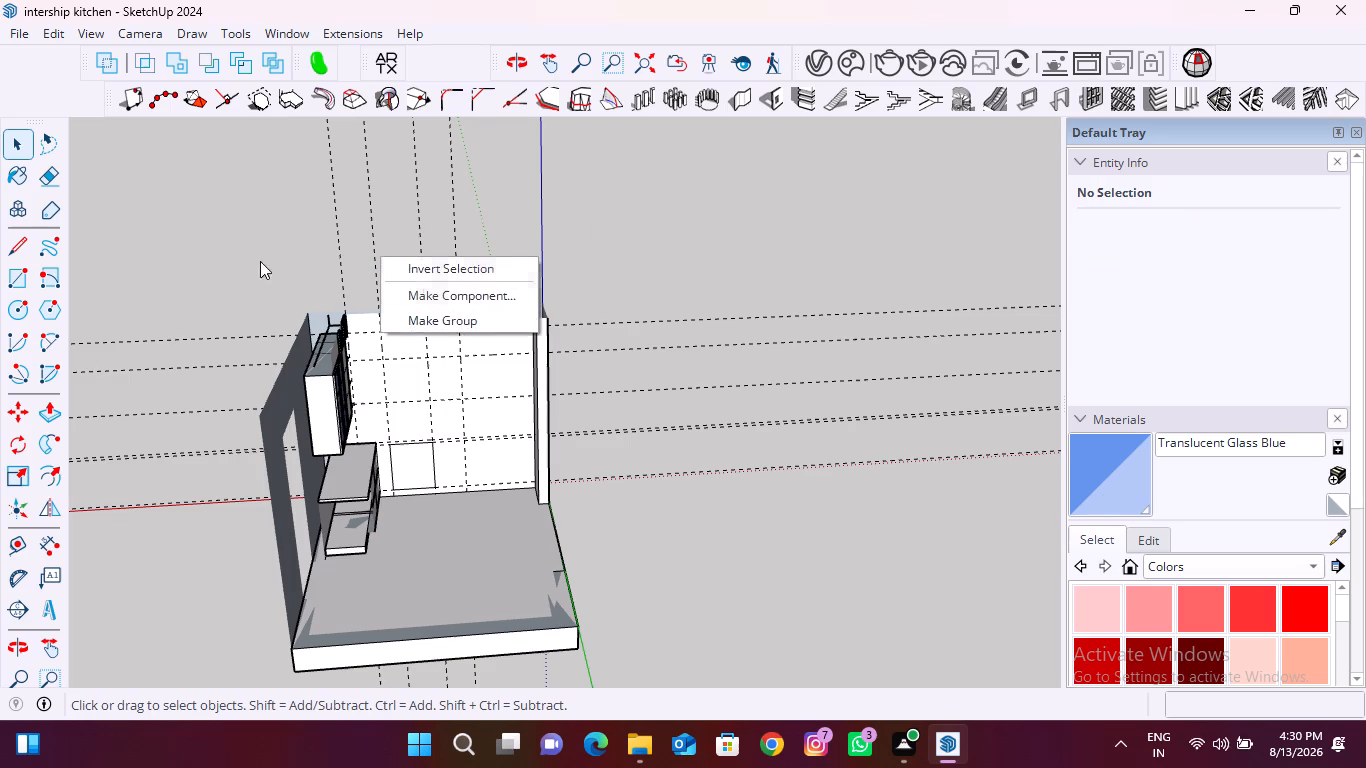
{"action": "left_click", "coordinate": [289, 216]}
Unhide all hidden geometry so the kitchen's enclosing walls are restored.
{"action": "left_click", "coordinate": [61, 38]}
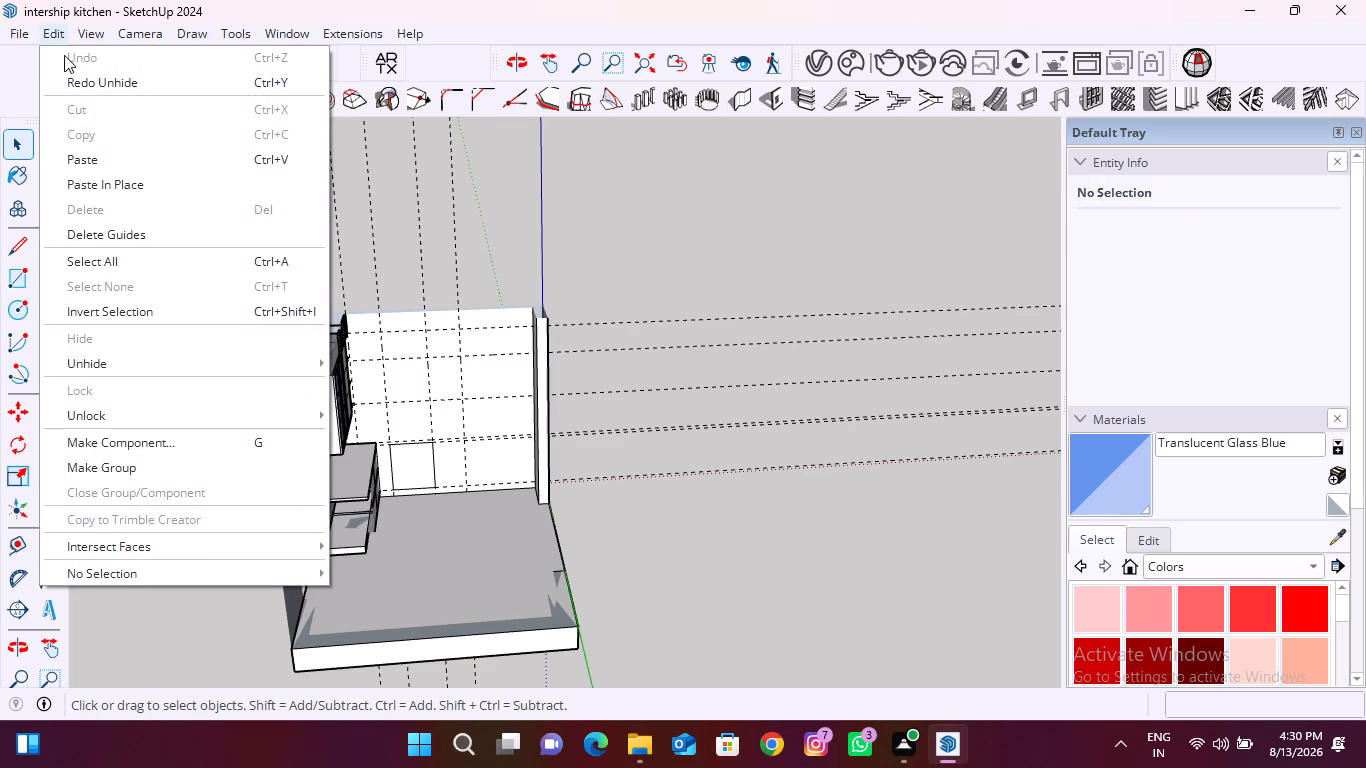
{"action": "left_click", "coordinate": [353, 410]}
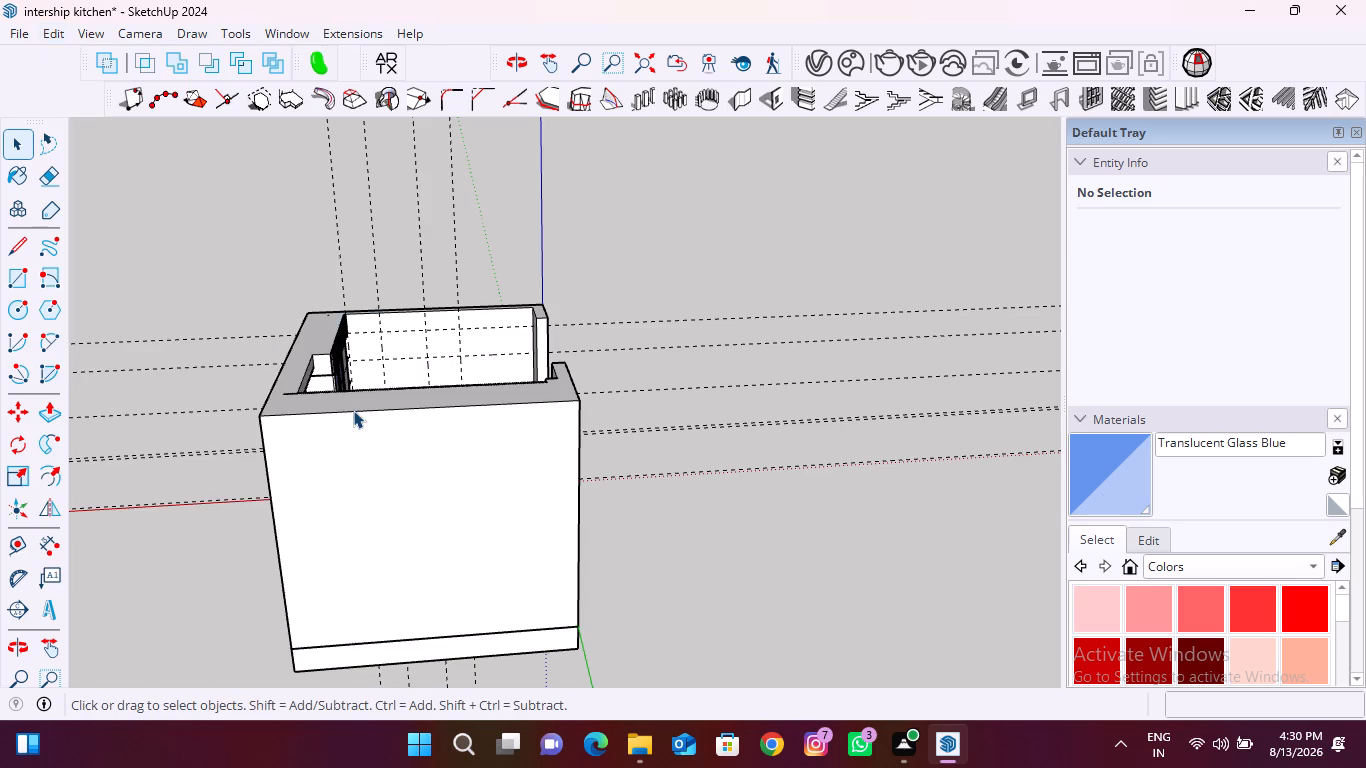
{"action": "left_click", "coordinate": [745, 536]}
Delete all construction guides from the kitchen model.
{"action": "middle_click_drag", "start_coordinate": [576, 472], "coordinate": [157, 381]}
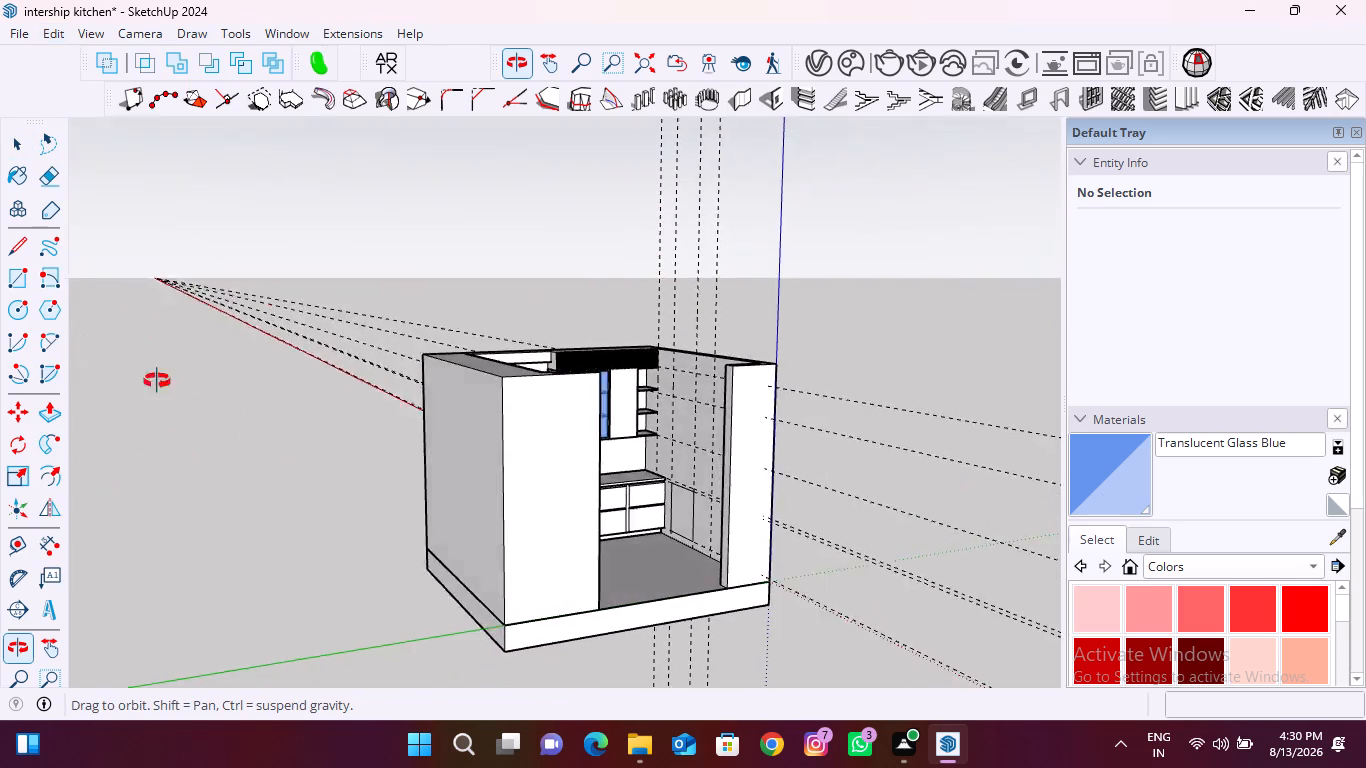
{"action": "middle_click_drag", "start_coordinate": [157, 381], "coordinate": [204, 376]}
{"action": "left_click", "coordinate": [37, 34]}
{"action": "left_click", "coordinate": [51, 34]}
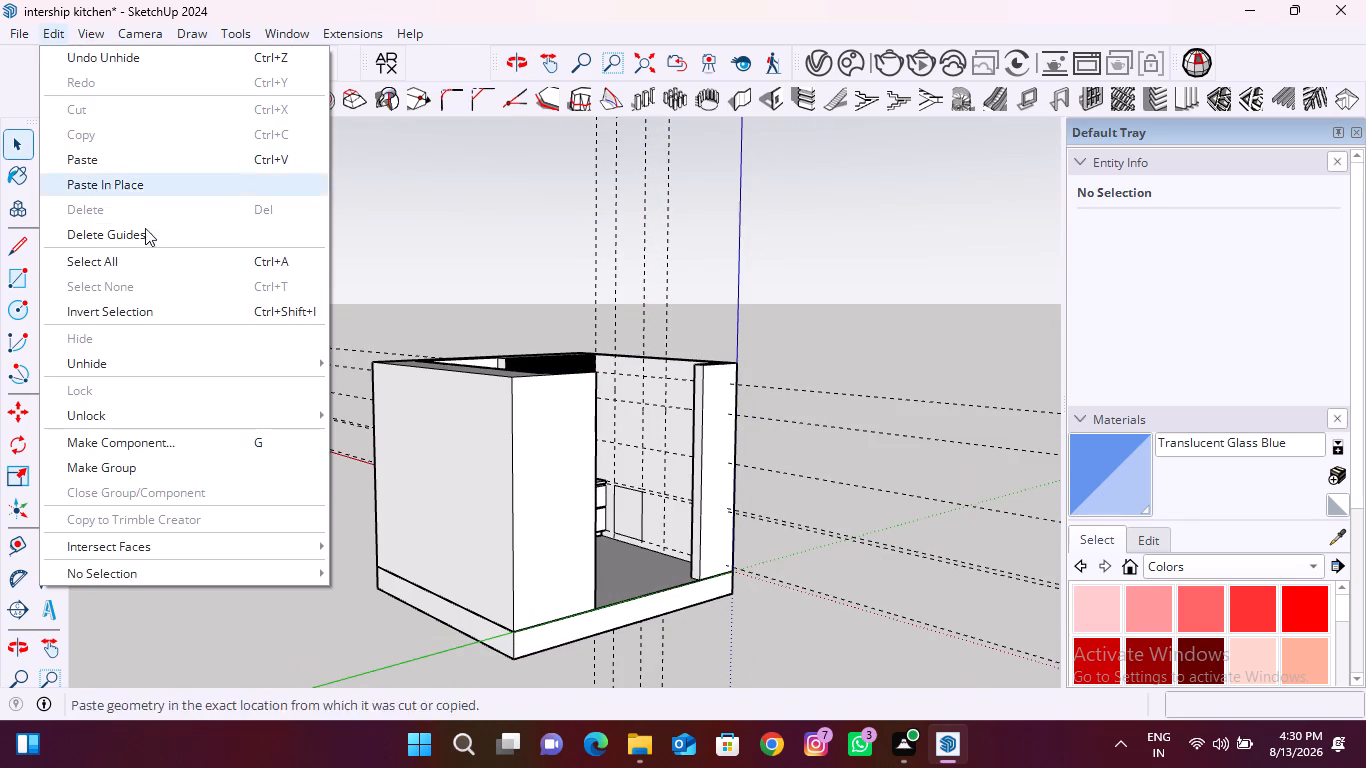
{"action": "left_click", "coordinate": [151, 240]}
Delete the four edges of the leftover 600 by 720 mm base rectangle on the bare wall beside the drawer cabinet.
{"action": "middle_click_drag", "start_coordinate": [603, 528], "coordinate": [311, 564]}
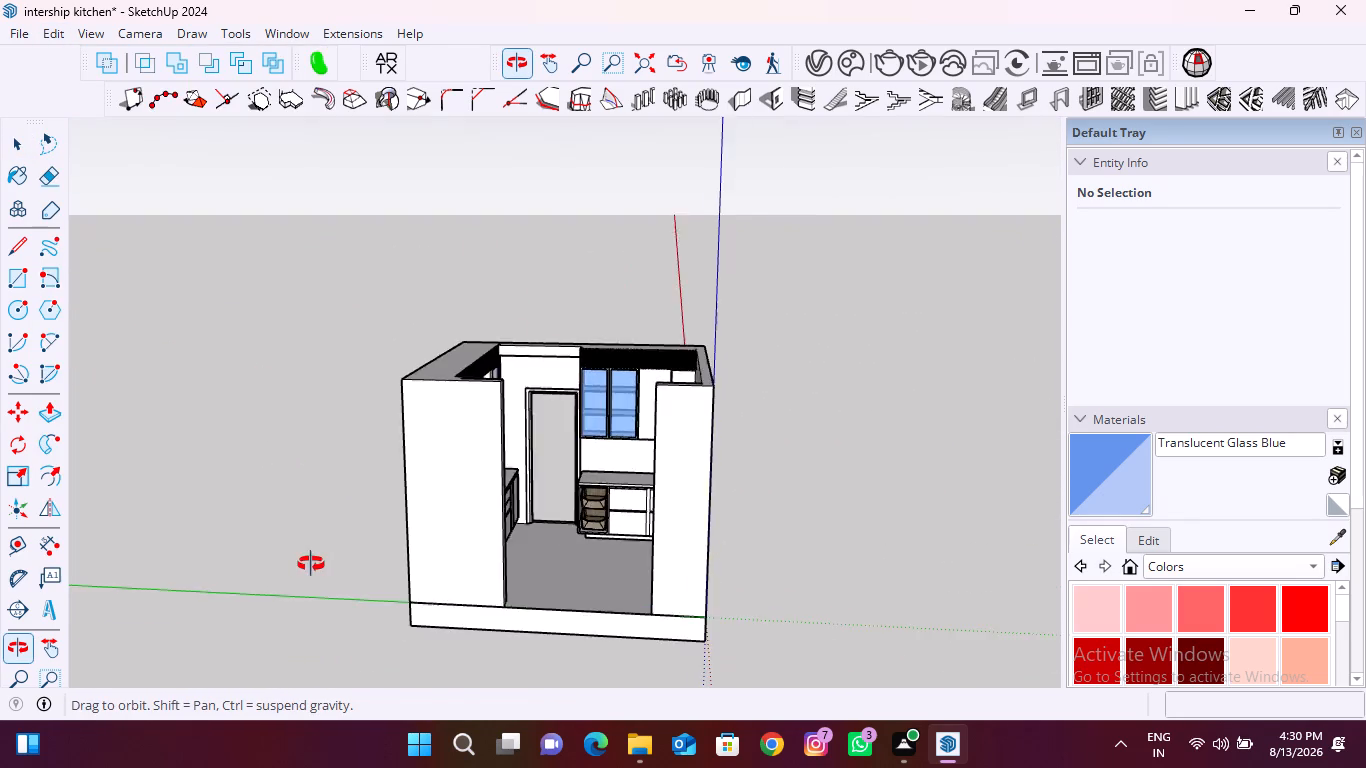
{"action": "middle_click_drag", "start_coordinate": [311, 564], "coordinate": [553, 568]}
{"action": "scroll", "coordinate": [656, 511], "scroll_direction": "up", "scroll_amount": 6}
{"action": "left_click", "coordinate": [653, 484]}
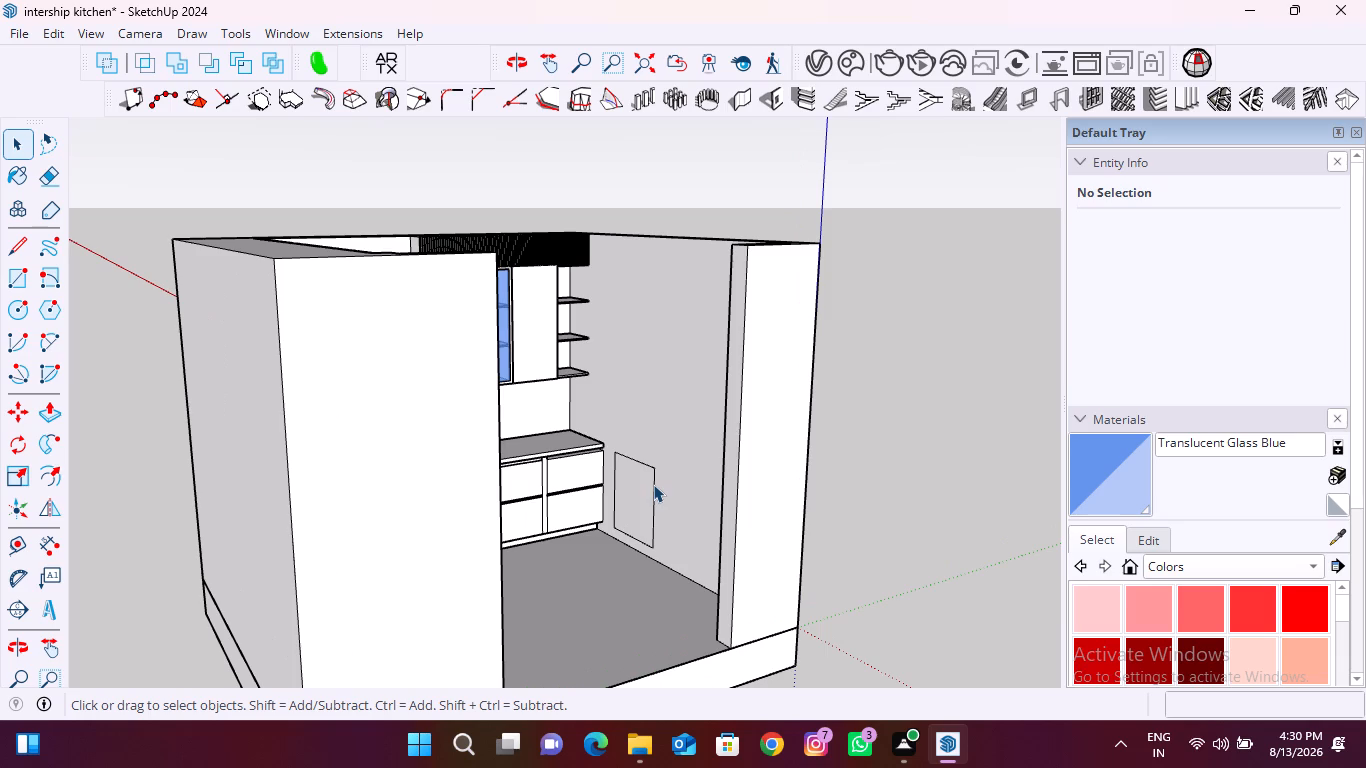
{"action": "key", "text": "Delete"}
{"action": "left_click", "coordinate": [615, 466]}
{"action": "key", "text": "Delete"}
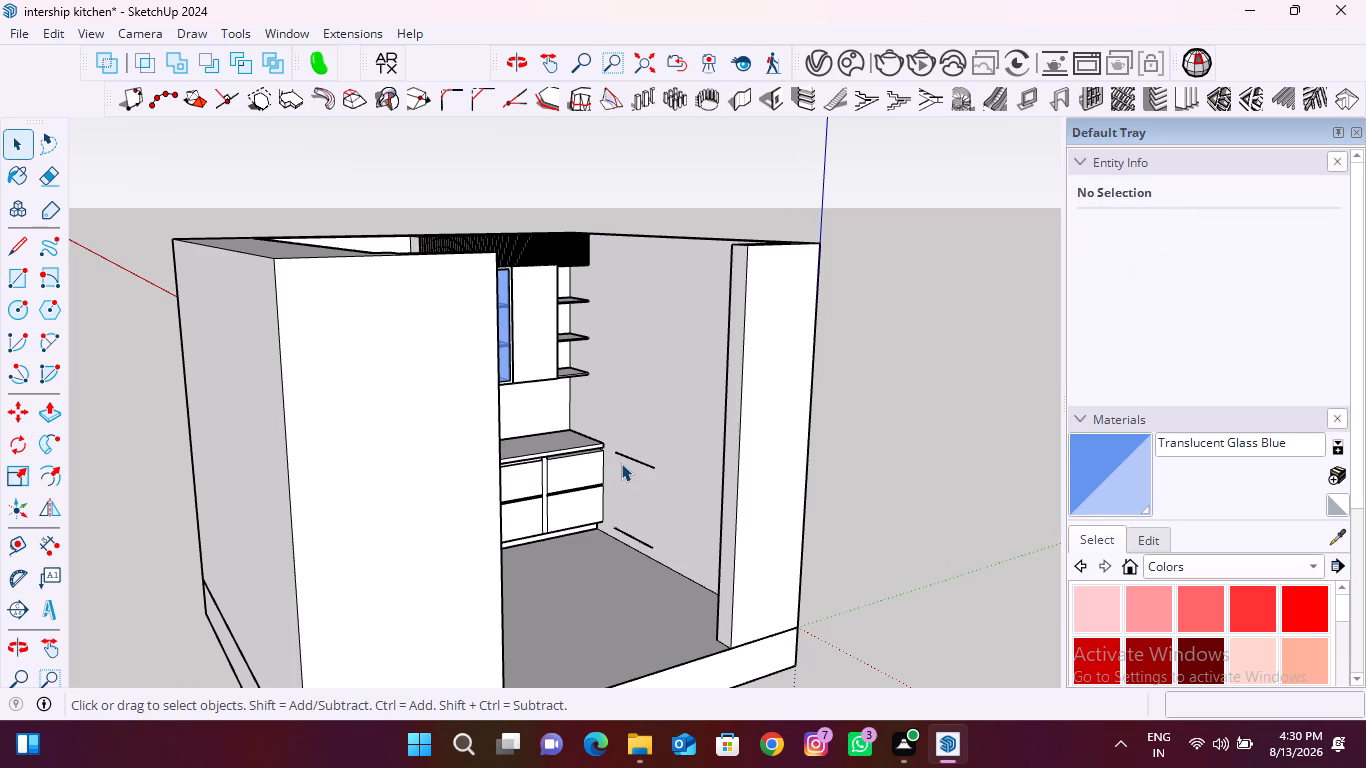
{"action": "left_click", "coordinate": [621, 463]}
{"action": "left_click", "coordinate": [631, 458]}
{"action": "key", "text": "Delete"}
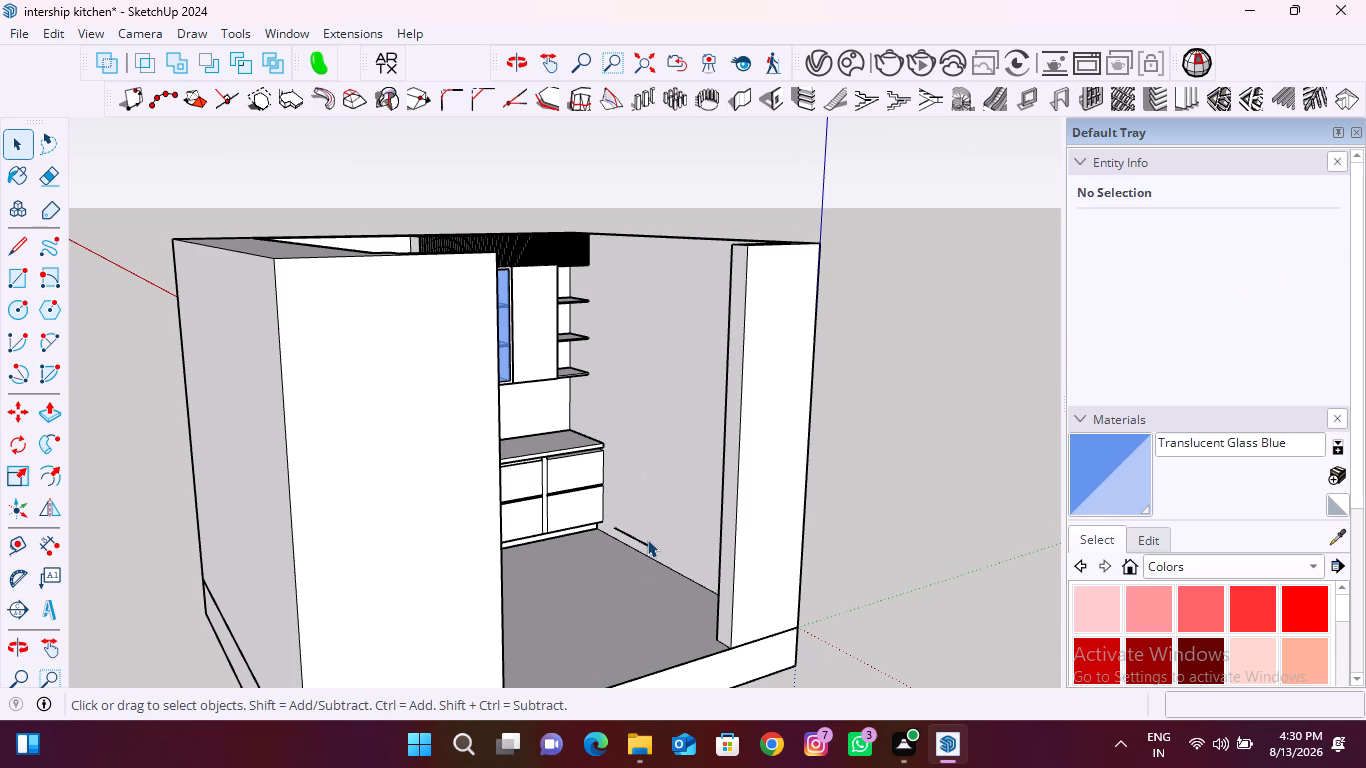
{"action": "left_click", "coordinate": [647, 543]}
{"action": "key", "text": "Delete"}
Examine the kitchen from outside and inside, checking the cabinets, slatted panels, glass units and bare wall.
{"action": "scroll", "coordinate": [539, 512], "scroll_direction": "down", "scroll_amount": 5}
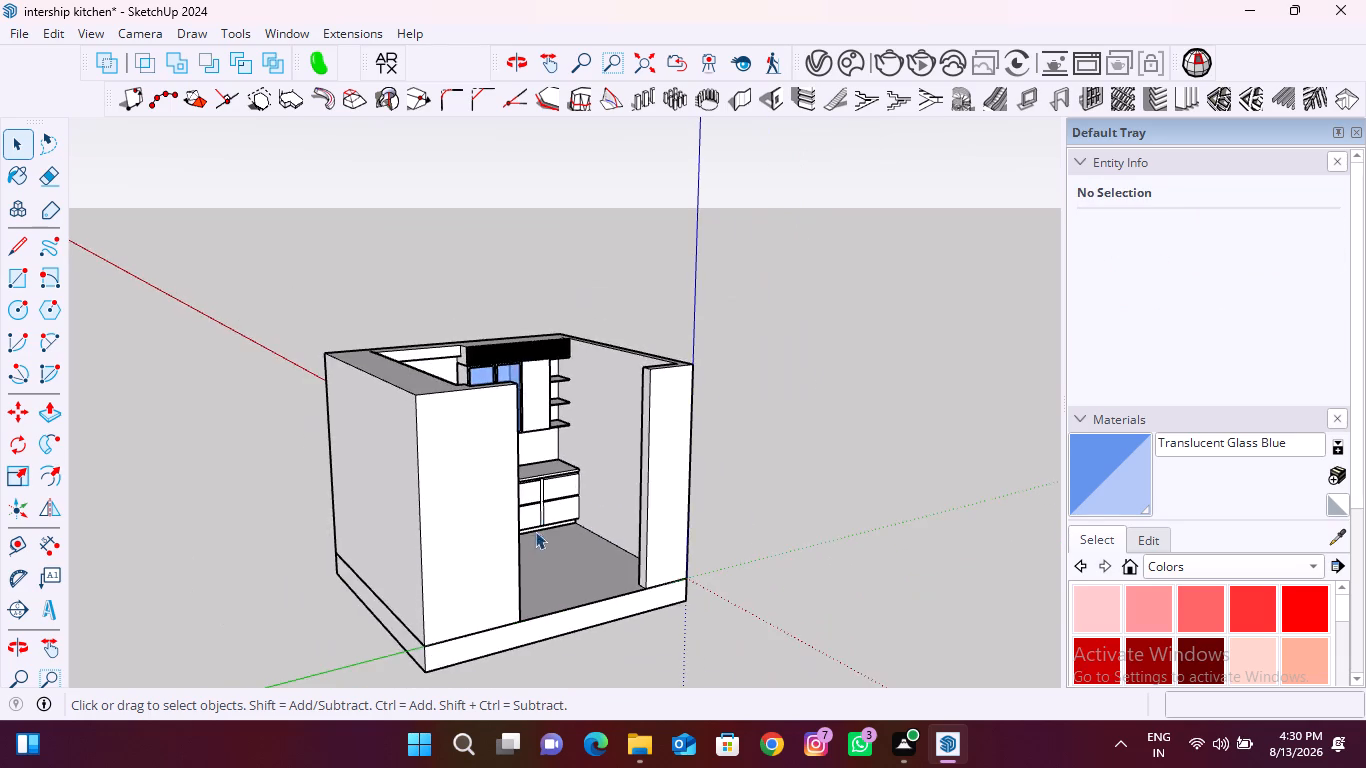
{"action": "middle_click_drag", "start_coordinate": [537, 535], "coordinate": [612, 437]}
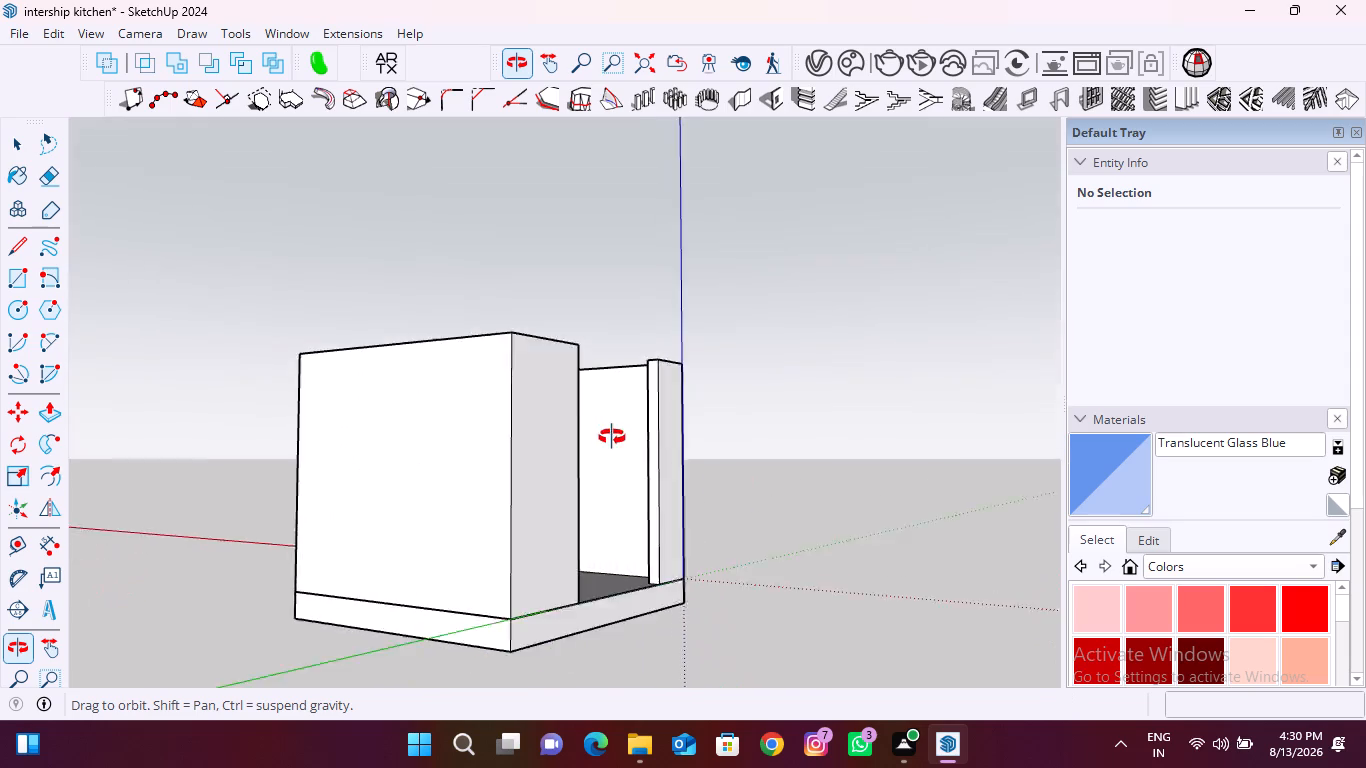
{"action": "middle_click_drag", "start_coordinate": [612, 437], "coordinate": [166, 619]}
{"action": "scroll", "coordinate": [549, 270], "scroll_direction": "up", "scroll_amount": 17}
{"action": "middle_click_drag", "start_coordinate": [522, 340], "coordinate": [503, 526]}
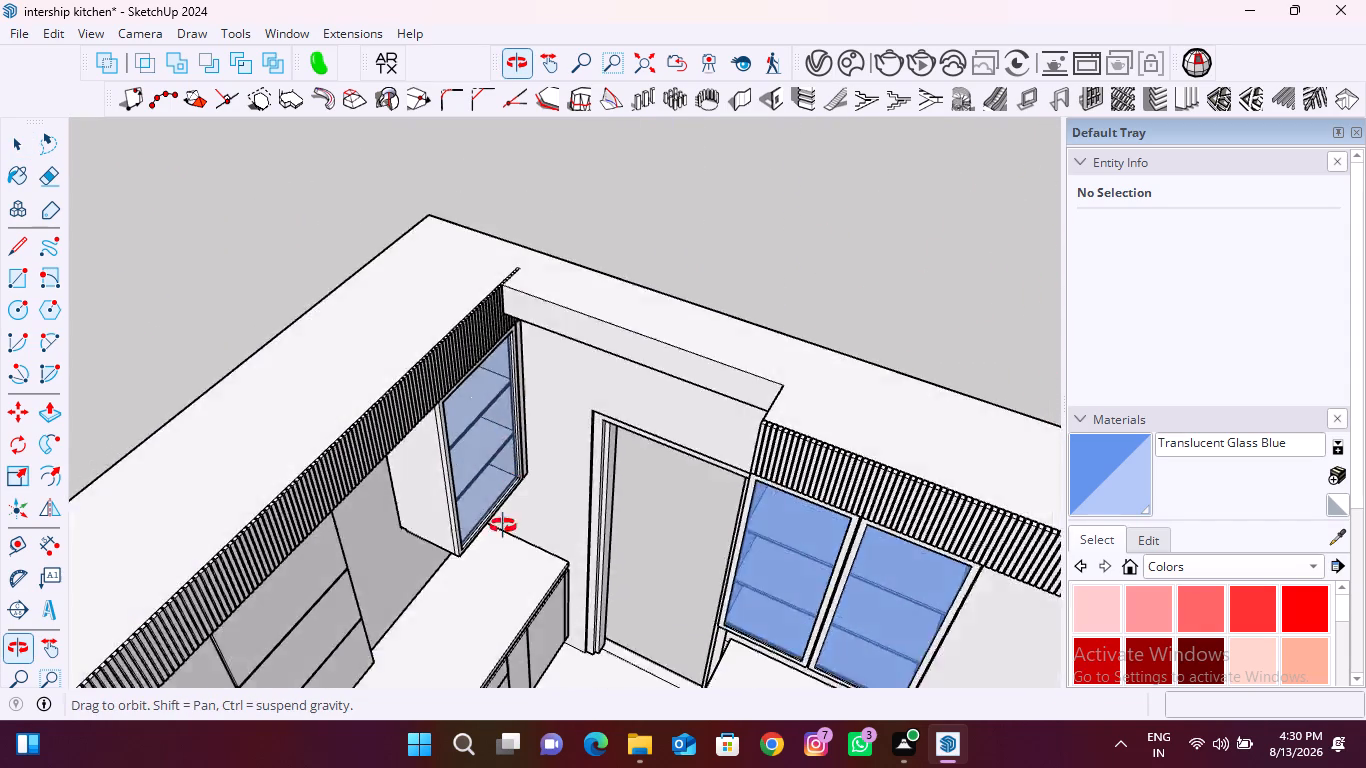
{"action": "middle_click_drag", "start_coordinate": [503, 526], "coordinate": [419, 322]}
{"action": "scroll", "coordinate": [430, 305], "scroll_direction": "down", "scroll_amount": 15}
{"action": "middle_click_drag", "start_coordinate": [390, 457], "coordinate": [694, 502]}
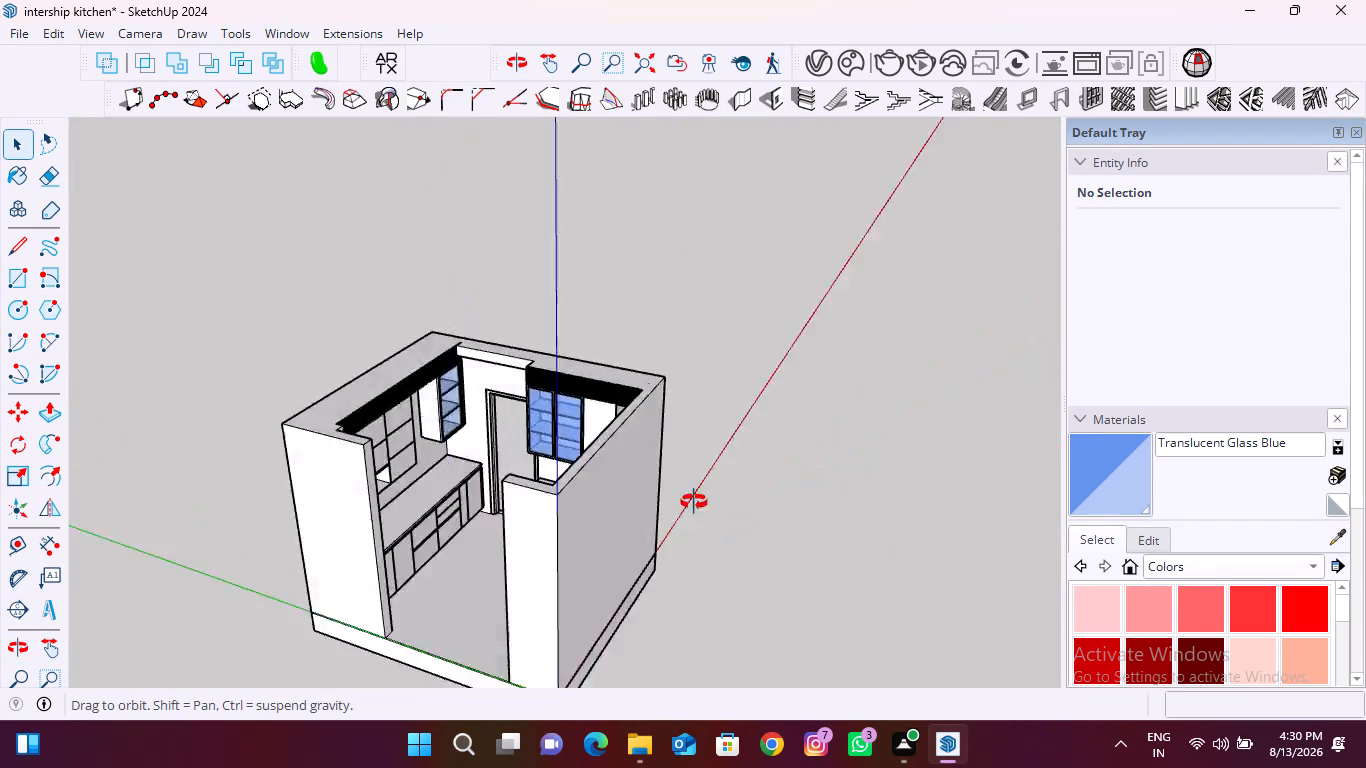
{"action": "middle_click_drag", "start_coordinate": [694, 502], "coordinate": [1058, 424]}
{"action": "scroll", "coordinate": [769, 567], "scroll_direction": "up", "scroll_amount": 5}
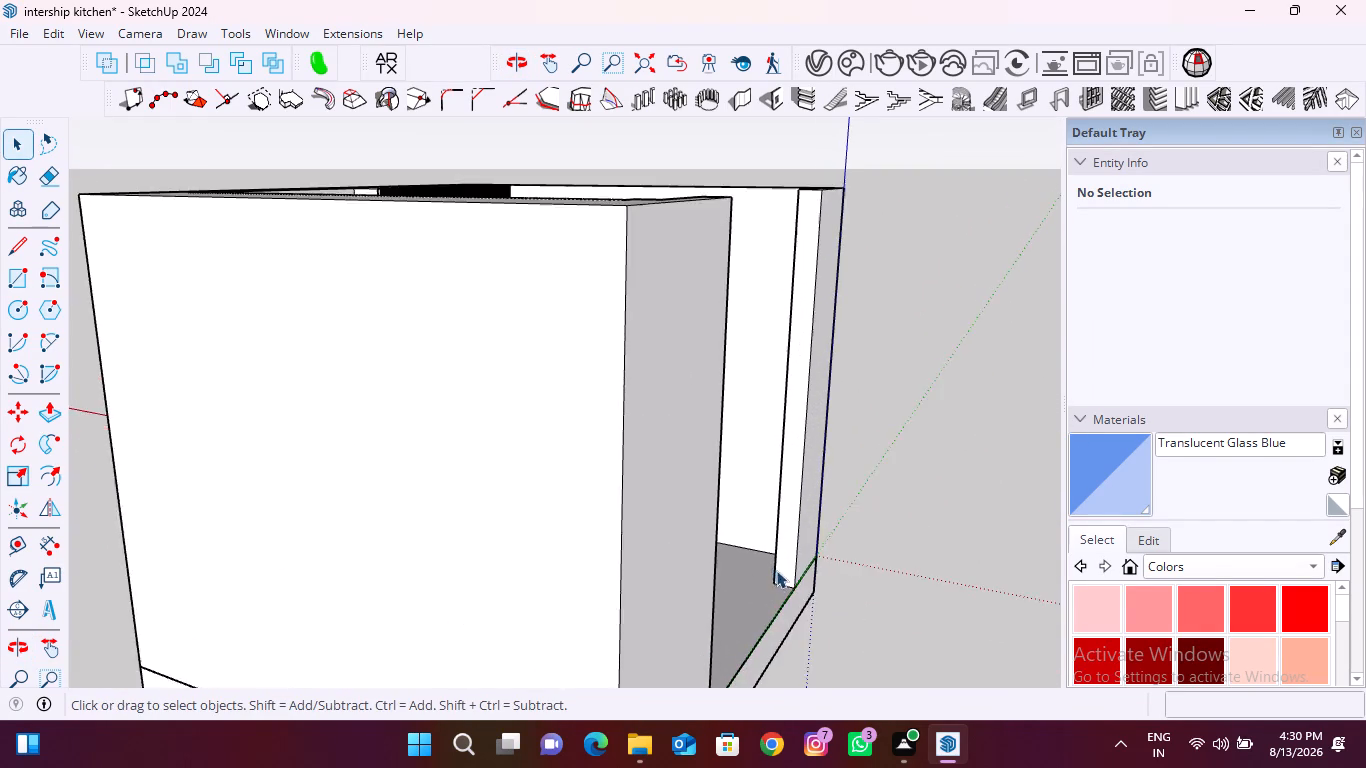
{"action": "scroll", "coordinate": [776, 570], "scroll_direction": "up", "scroll_amount": 15}
{"action": "scroll", "coordinate": [702, 564], "scroll_direction": "down", "scroll_amount": 13}
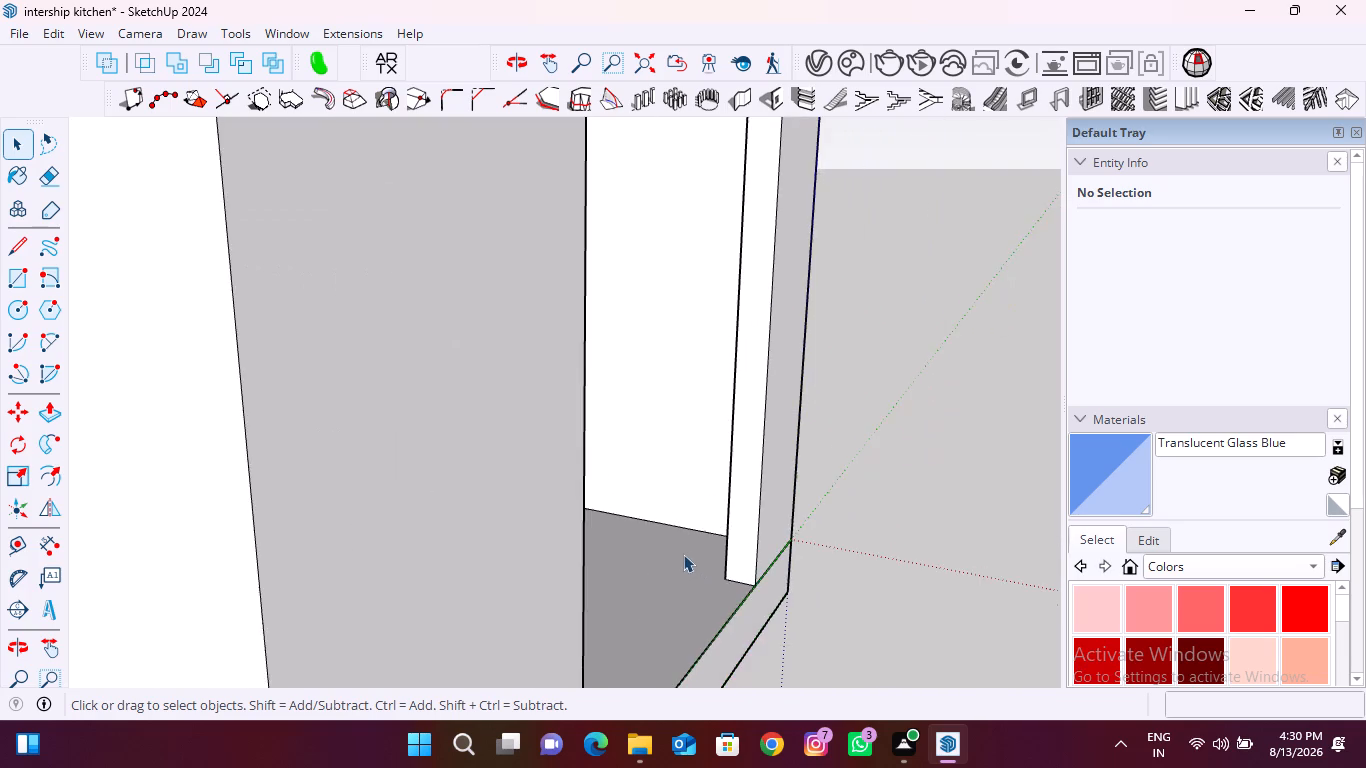
{"action": "scroll", "coordinate": [683, 554], "scroll_direction": "down", "scroll_amount": 9}
{"action": "middle_click_drag", "start_coordinate": [732, 558], "coordinate": [502, 571]}
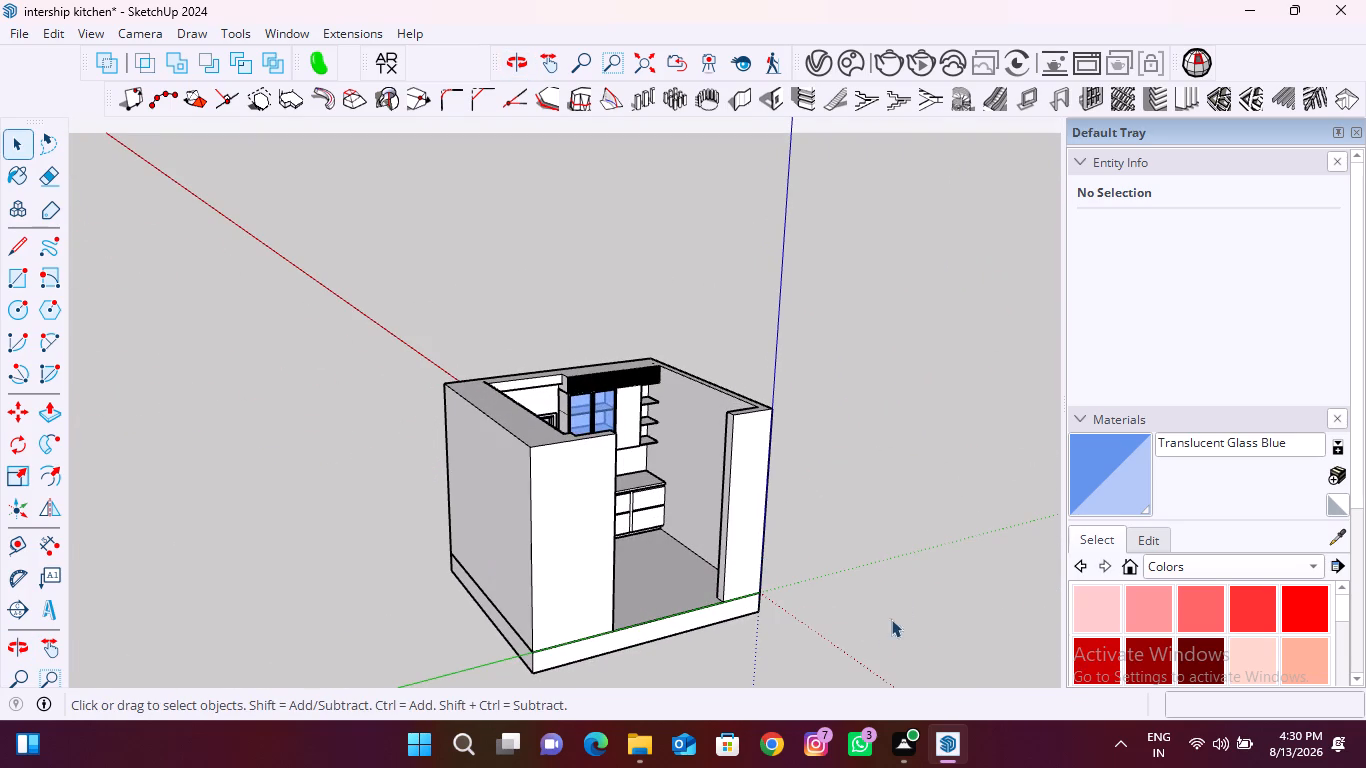
Close the intership kitchen model and save its changes.
{"action": "left_click", "coordinate": [1330, 0]}
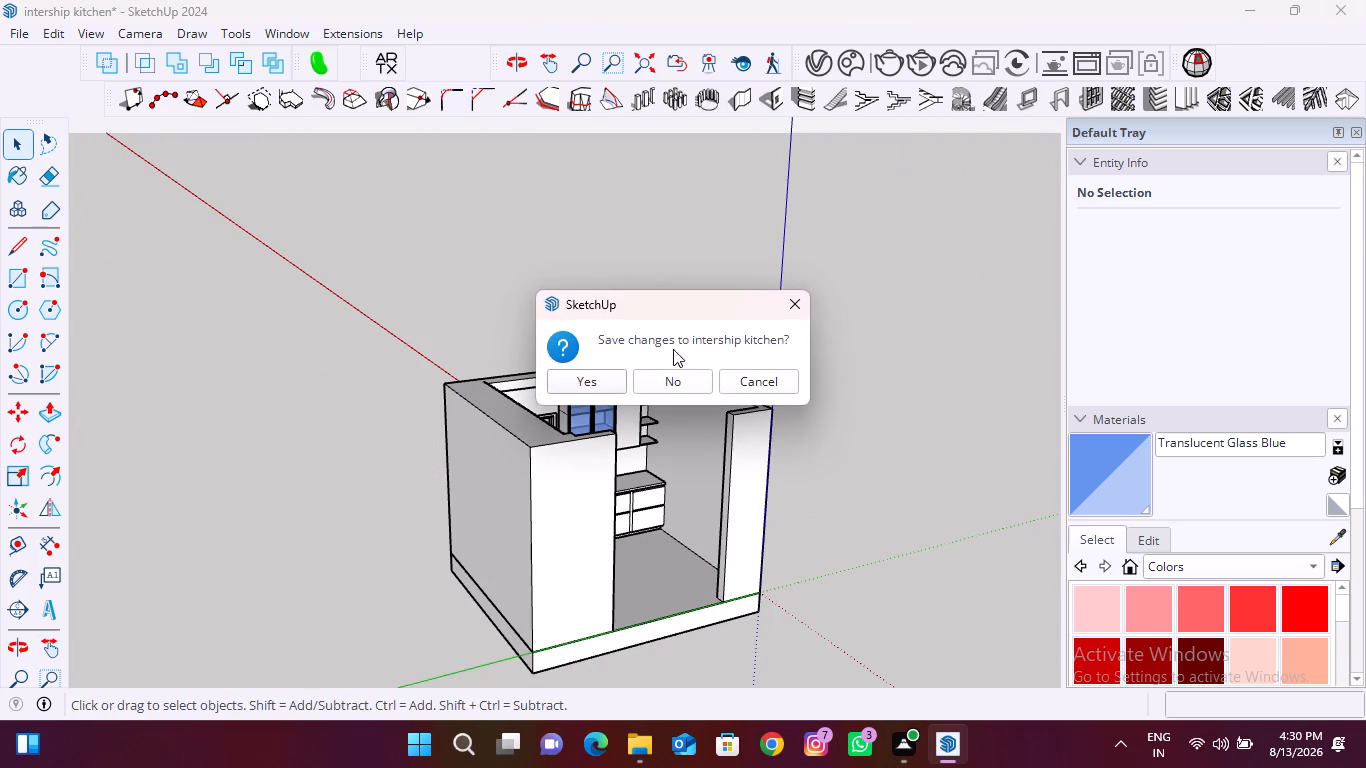
{"action": "left_click", "coordinate": [590, 379]}
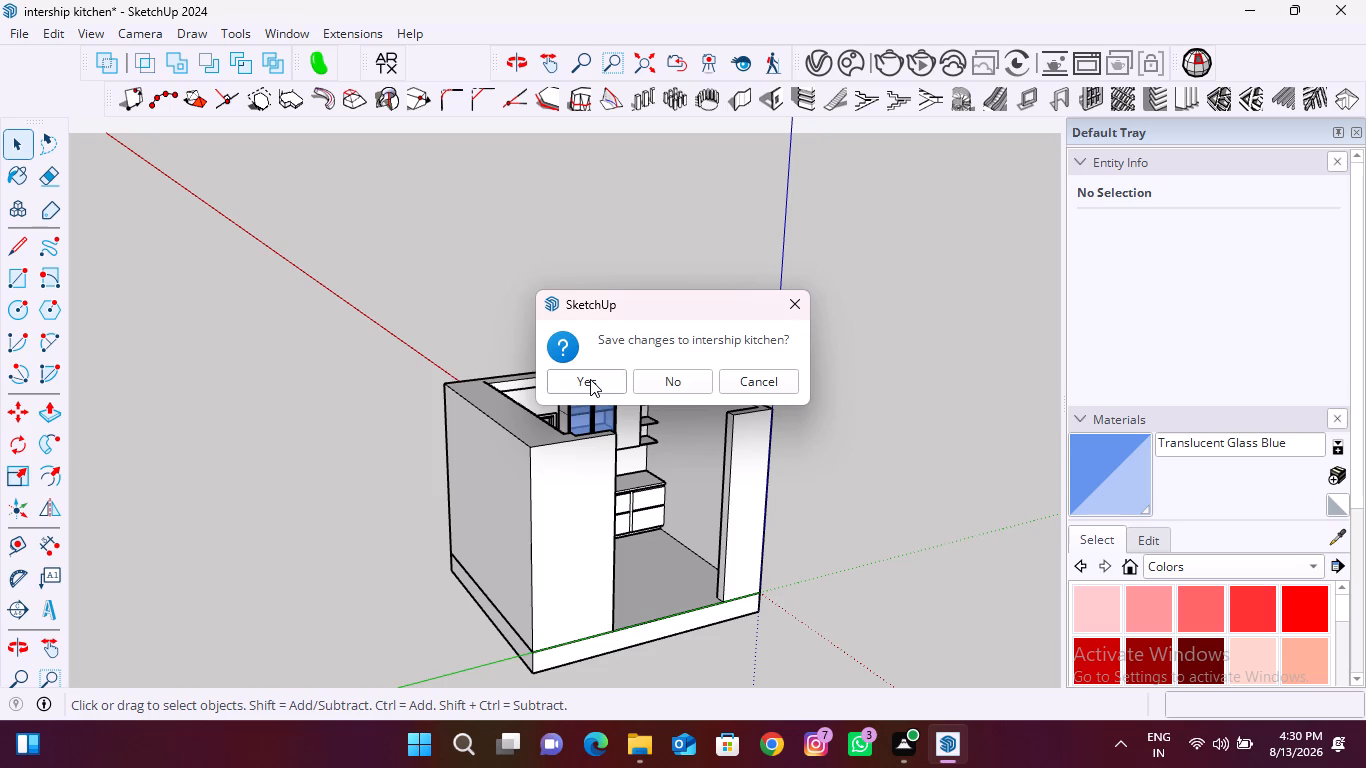